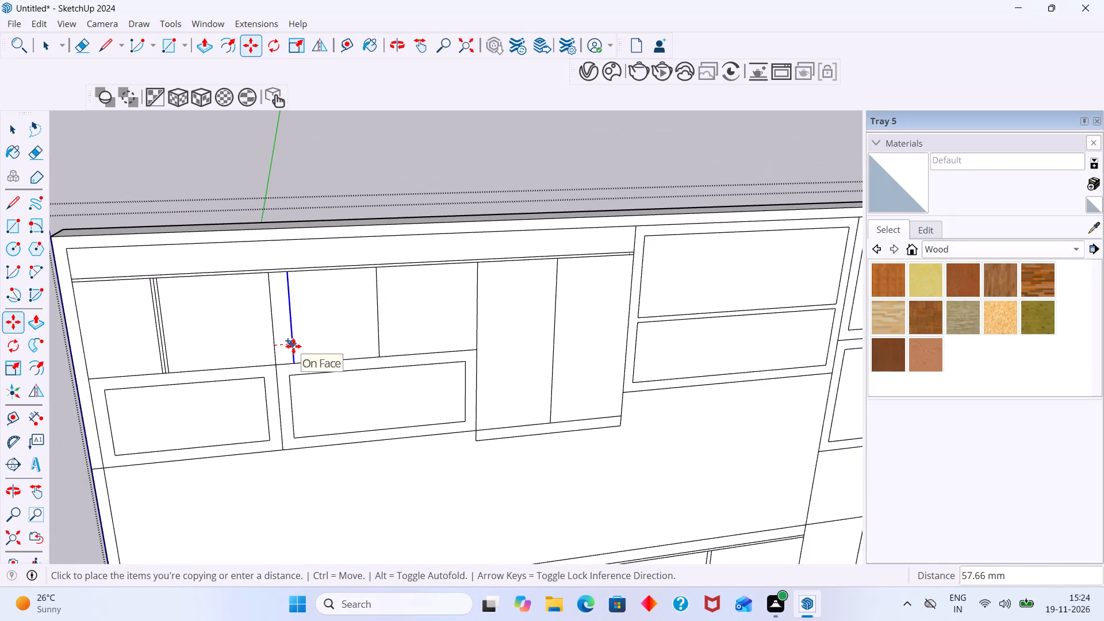
# Place the copied line 9 mm beside the second wall-cabinet divider and copy it 18 mm back to the divider's other side.
pyautogui.press('Right')
pyautogui.scroll(3, 294, 343)
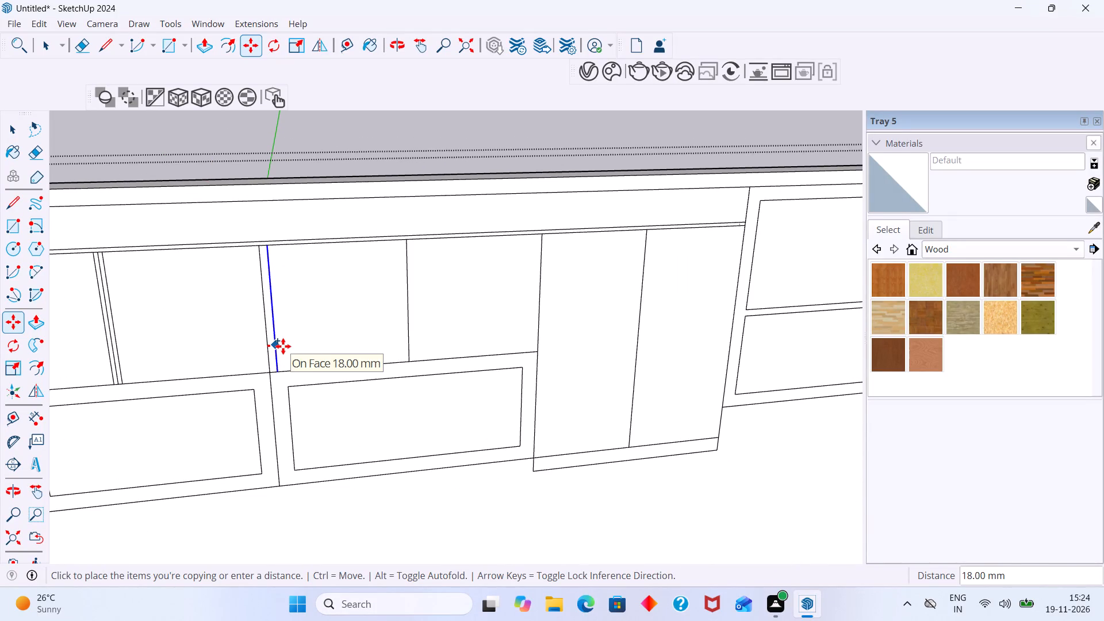
pyautogui.press('9')
pyautogui.press('Return')
pyautogui.scroll(13, 291, 366)
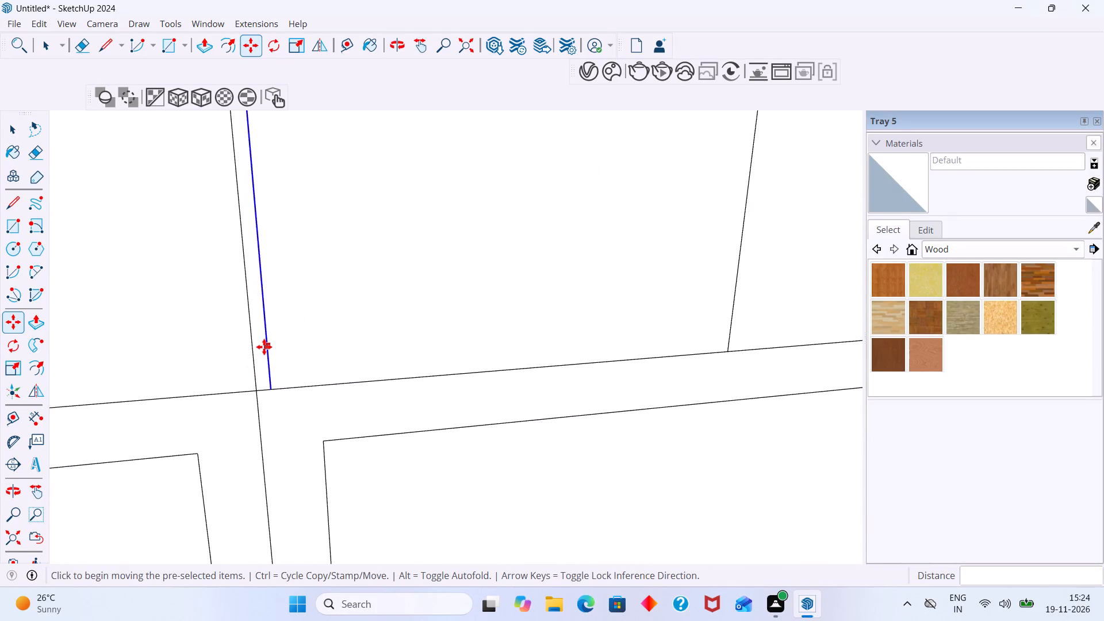
pyautogui.click(265, 346)
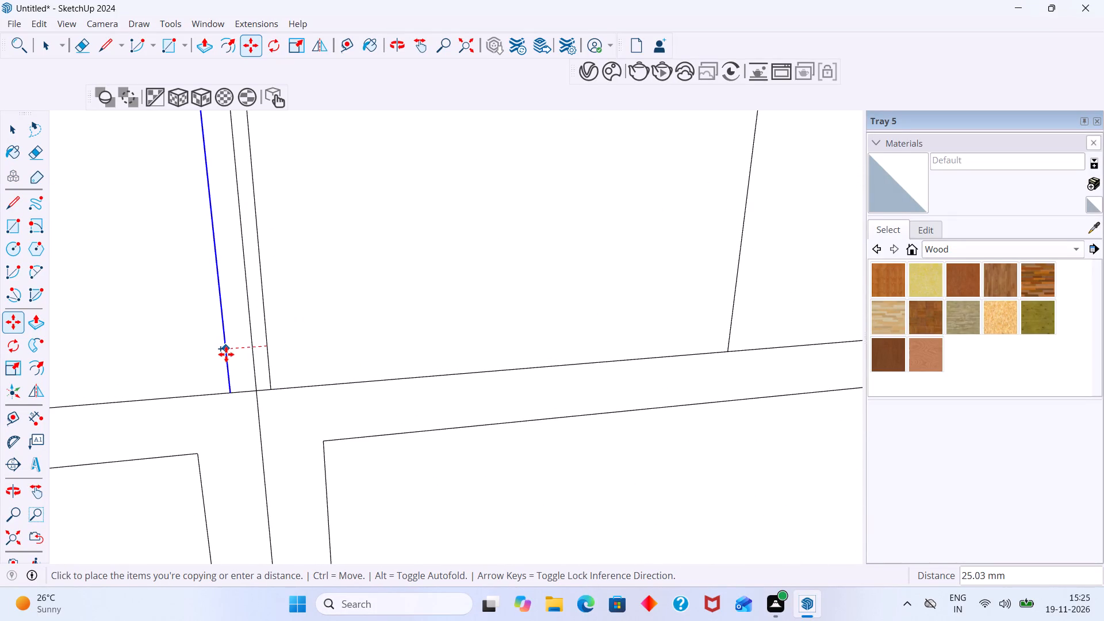
pyautogui.write('18')
pyautogui.press('Return')
pyautogui.press('space')
pyautogui.scroll(-7, 309, 348)
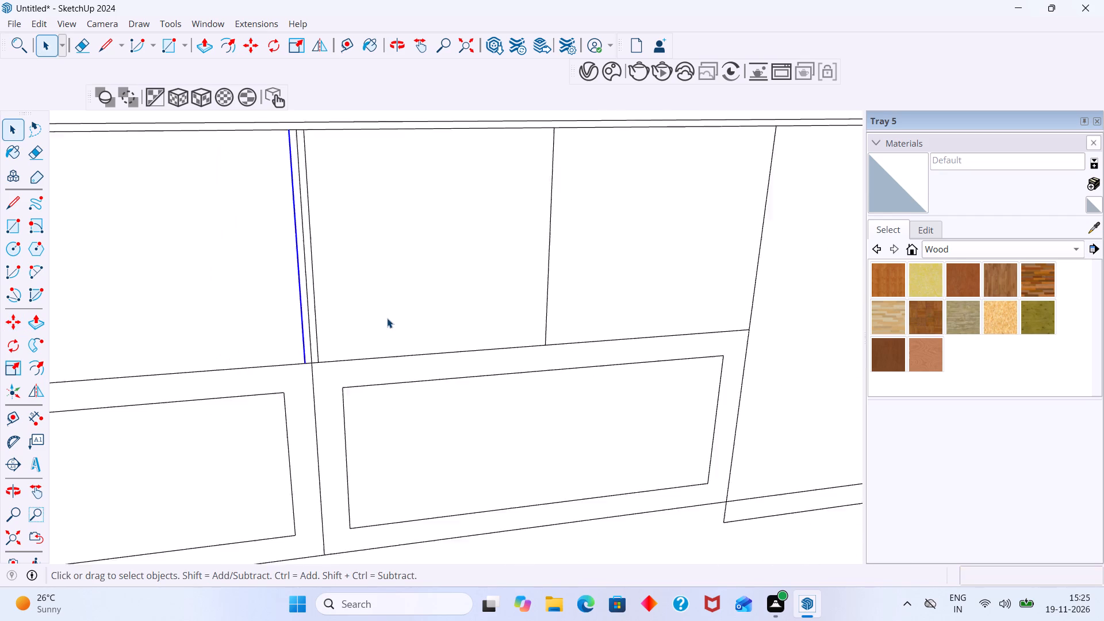
pyautogui.scroll(-9, 387, 318)
pyautogui.scroll(-4, 465, 432)
pyautogui.click(461, 193)
# Copy the third wall-cabinet divider line 9 mm towards the tall unit, and copy that line 18 mm back to the other side.
pyautogui.scroll(1, 407, 315)
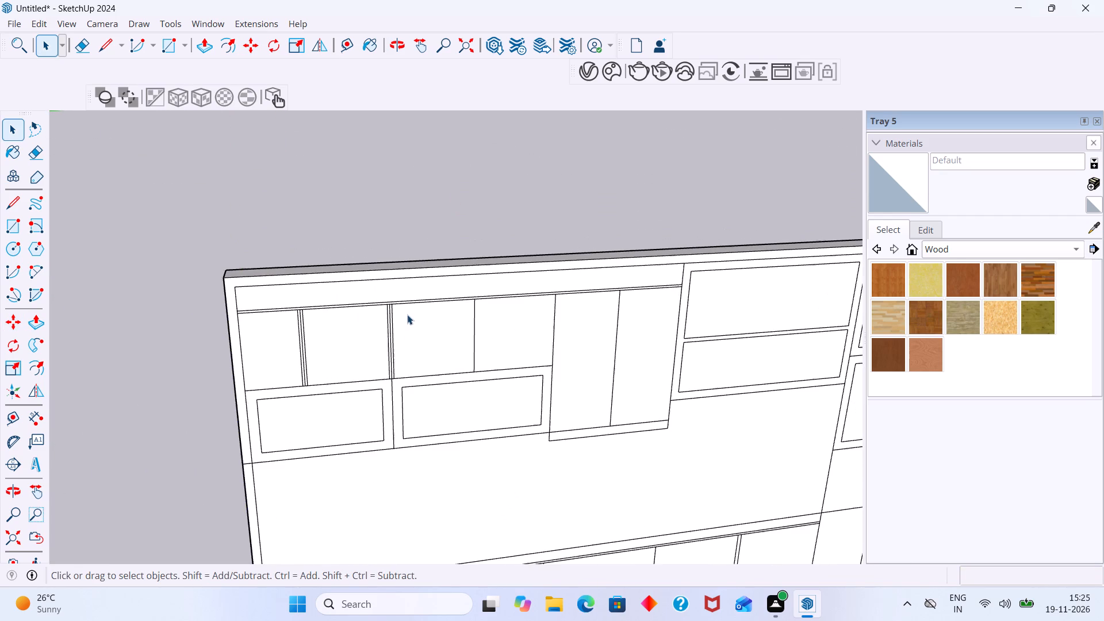
pyautogui.keyDown('shift'); pyautogui.moveTo(402, 312); pyautogui.dragTo(317, 260, button='middle'); pyautogui.keyUp('shift')
pyautogui.scroll(17, 319, 294)
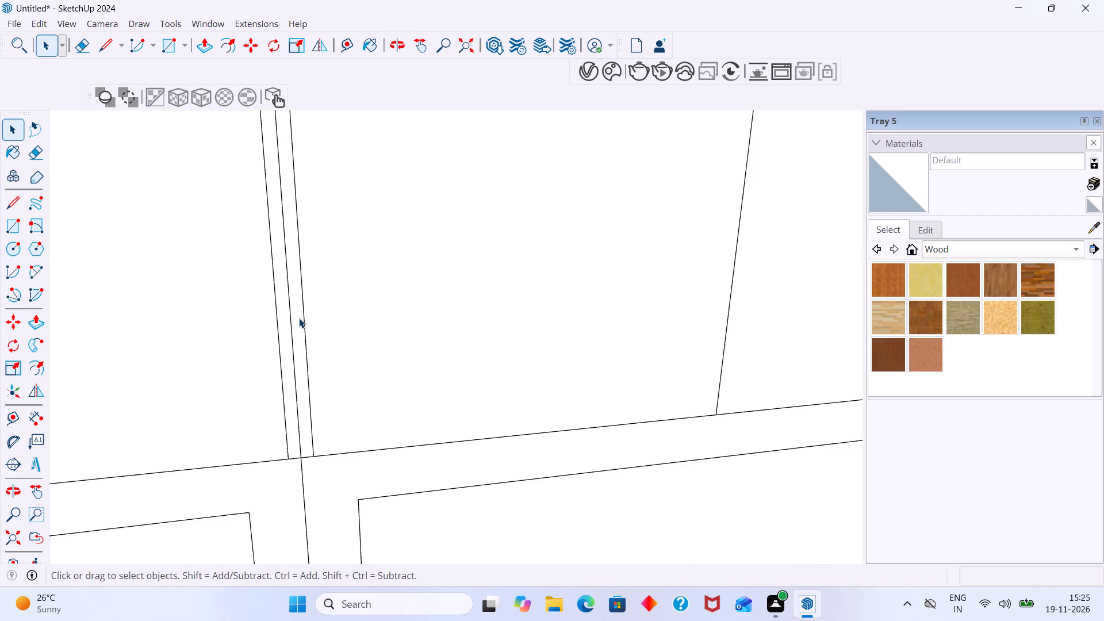
pyautogui.scroll(3, 299, 318)
pyautogui.scroll(-16, 388, 302)
pyautogui.moveTo(477, 235); pyautogui.dragTo(296, 239, button='middle')
pyautogui.scroll(-4, 312, 235)
pyautogui.moveTo(363, 253); pyautogui.dragTo(450, 296, button='middle')
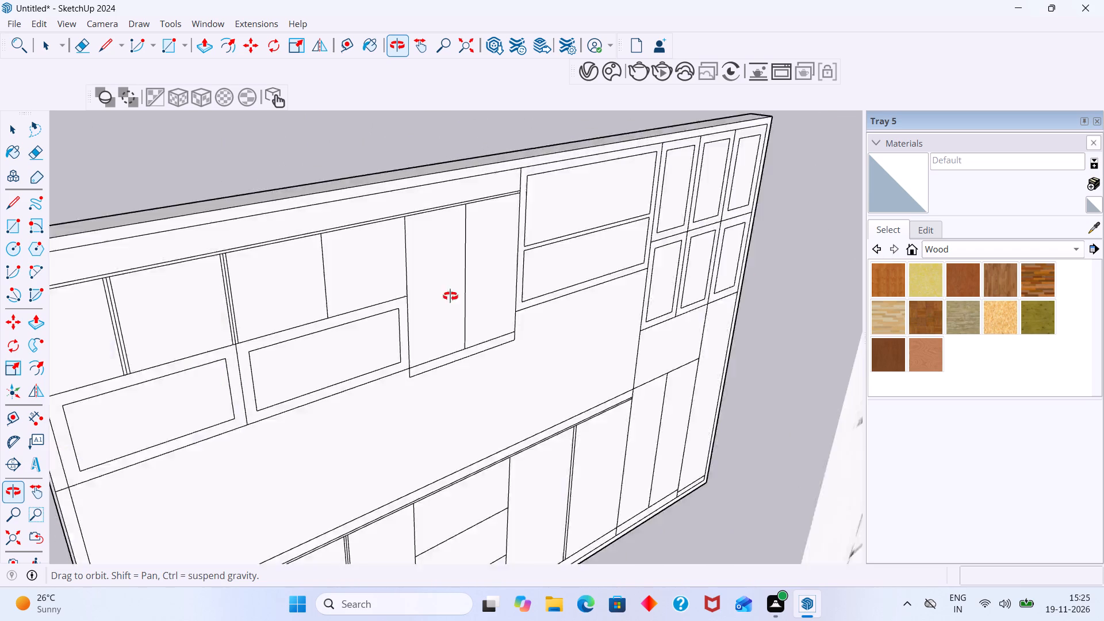
pyautogui.moveTo(450, 296); pyautogui.dragTo(411, 296, button='middle')
pyautogui.scroll(7, 408, 284)
pyautogui.keyDown('shift'); pyautogui.moveTo(281, 286); pyautogui.dragTo(493, 289, button='middle'); pyautogui.keyUp('shift')
pyautogui.scroll(5, 417, 297)
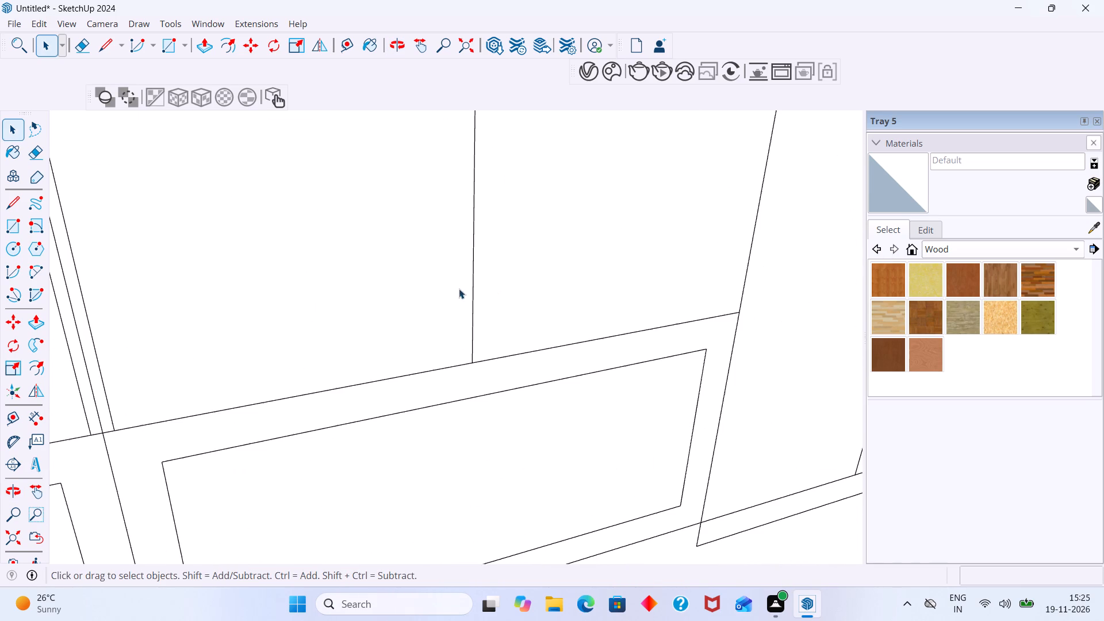
pyautogui.click(474, 283)
pyautogui.doubleClick(474, 283)
pyautogui.click(479, 284)
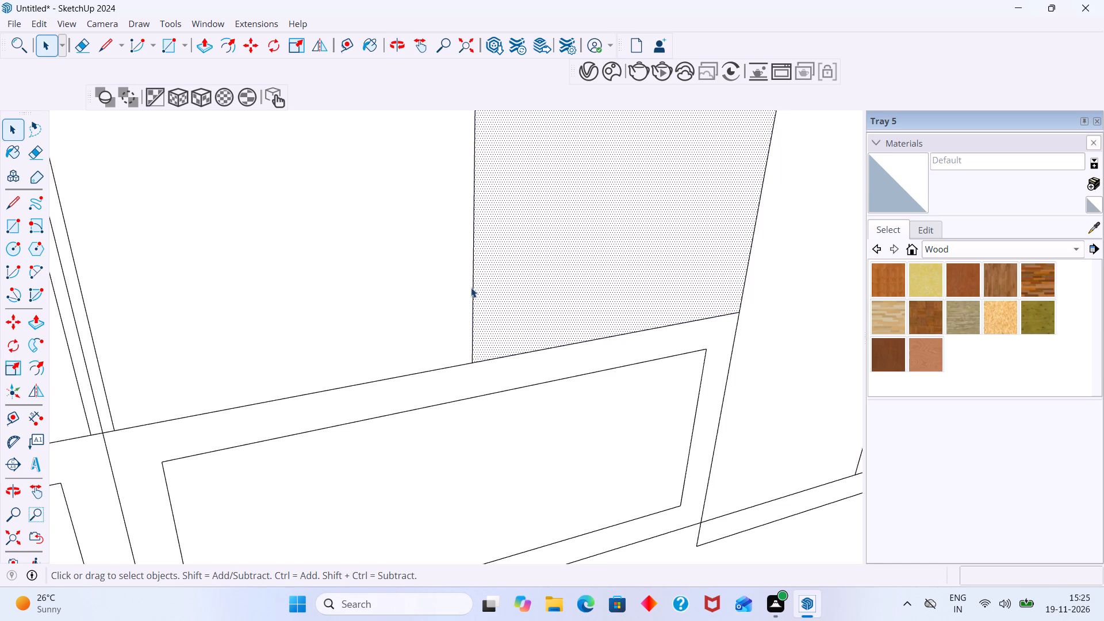
pyautogui.click(473, 289)
pyautogui.press('m')
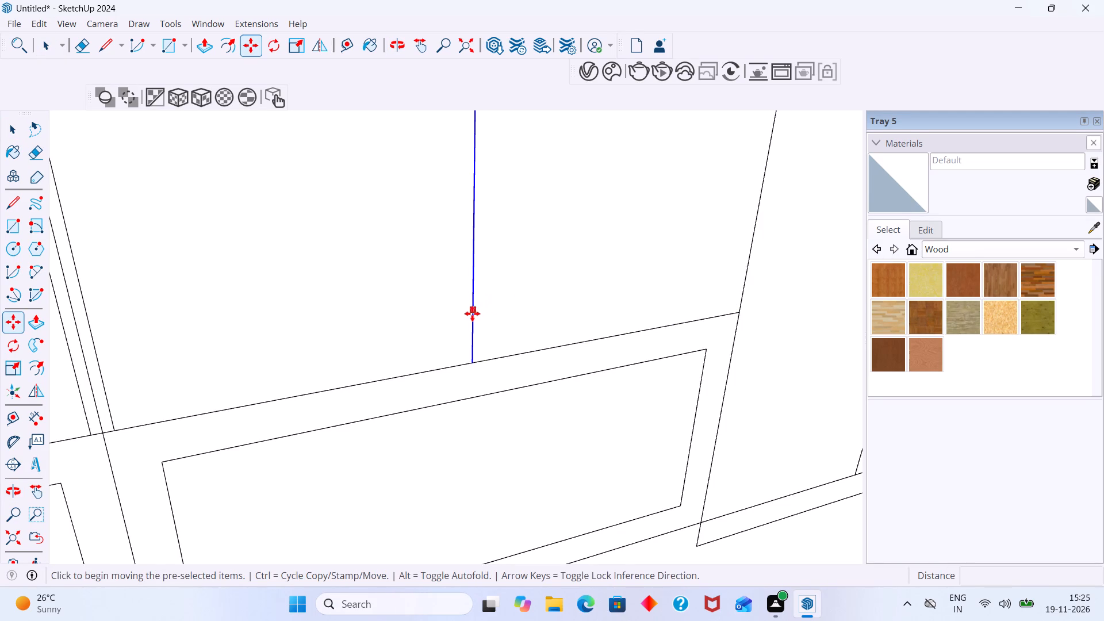
pyautogui.click(471, 315)
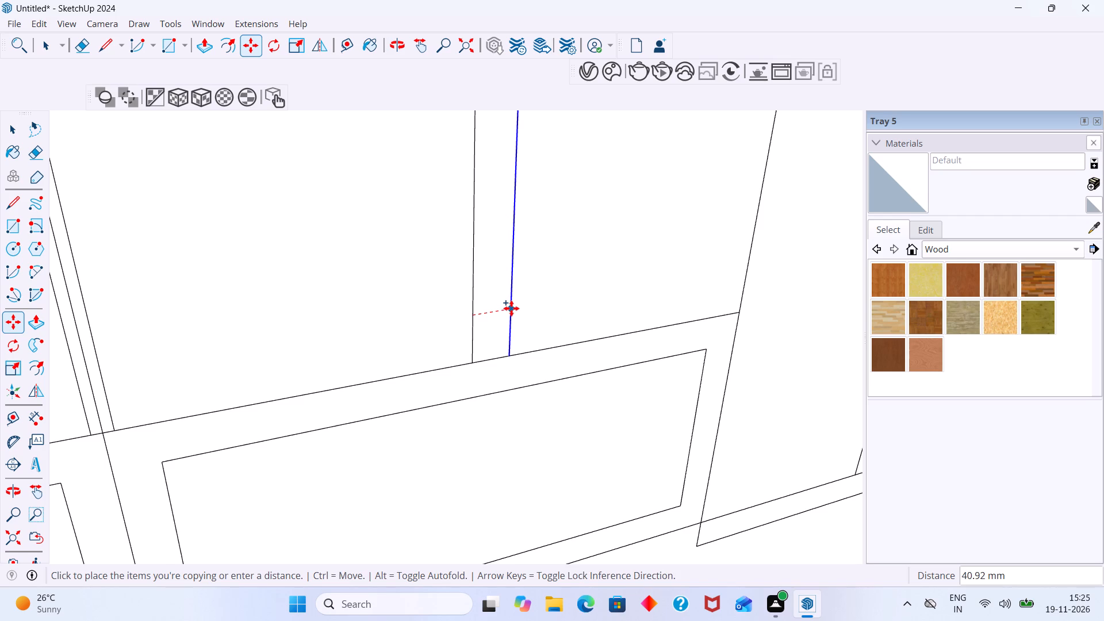
pyautogui.press('9')
pyautogui.press('Return')
pyautogui.scroll(8, 490, 328)
pyautogui.click(474, 339)
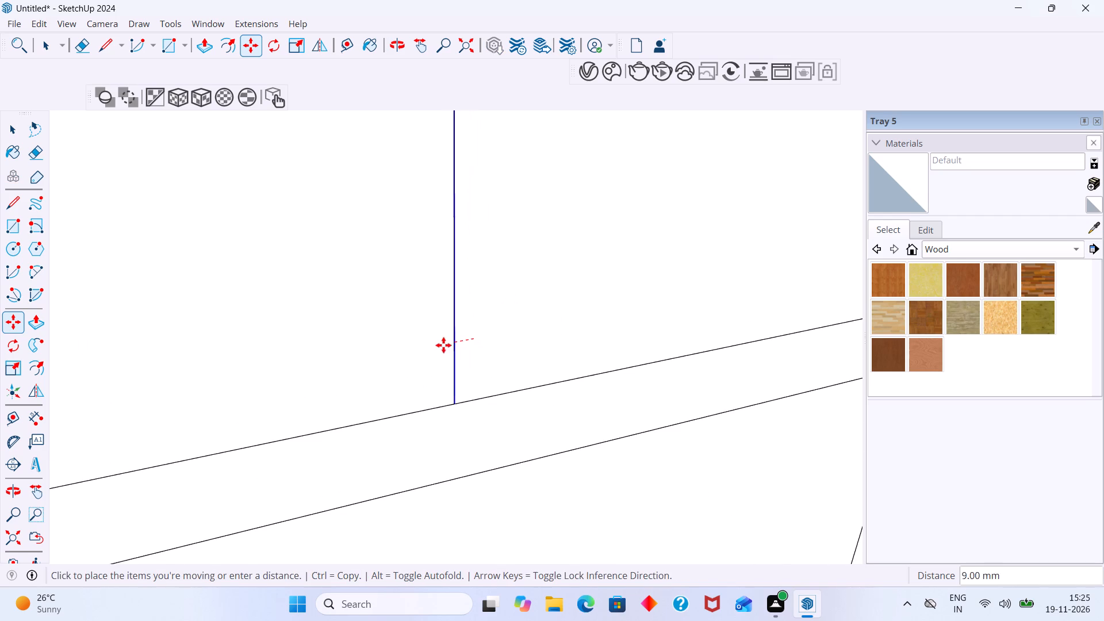
pyautogui.write('18')
pyautogui.press('Return')
pyautogui.press('space')
pyautogui.scroll(-17, 428, 348)
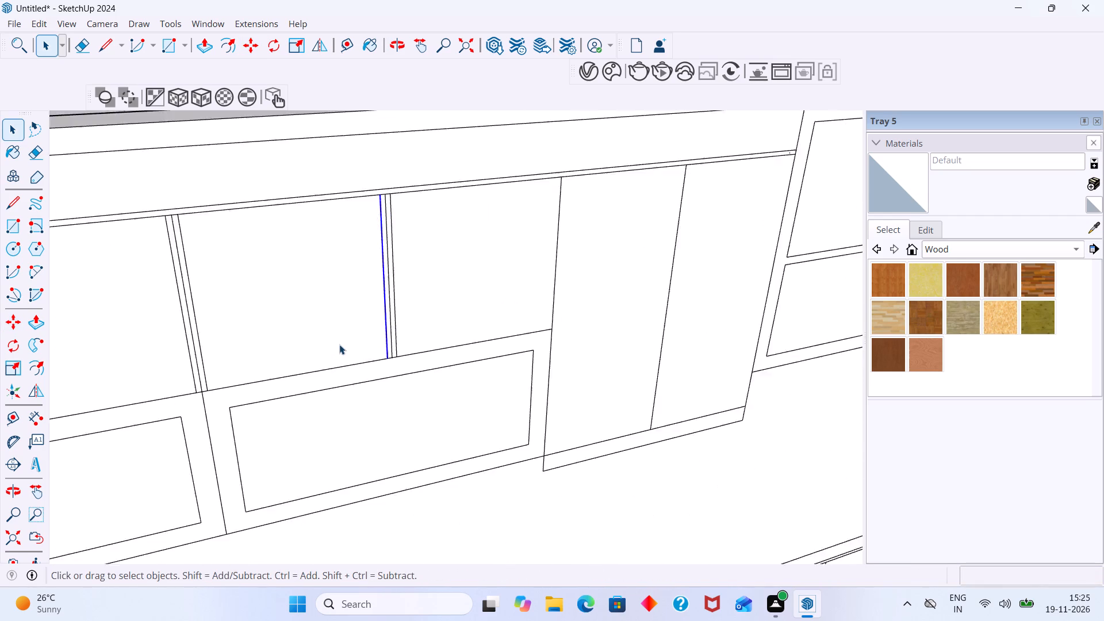
pyautogui.scroll(-13, 339, 344)
pyautogui.click(478, 189)
# Erase the middle line of the three at the first upper wall-cabinet divider.
pyautogui.scroll(2, 381, 308)
pyautogui.keyDown('shift'); pyautogui.moveTo(368, 311); pyautogui.dragTo(280, 328, button='middle'); pyautogui.keyUp('shift')
pyautogui.keyDown('shift'); pyautogui.moveTo(292, 398); pyautogui.dragTo(374, 275, button='middle'); pyautogui.keyUp('shift')
pyautogui.scroll(1, 355, 247)
pyautogui.moveTo(347, 243); pyautogui.dragTo(262, 235, button='middle')
pyautogui.scroll(7, 395, 199)
pyautogui.scroll(2, 263, 251)
pyautogui.moveTo(273, 250); pyautogui.dragTo(472, 242, button='middle')
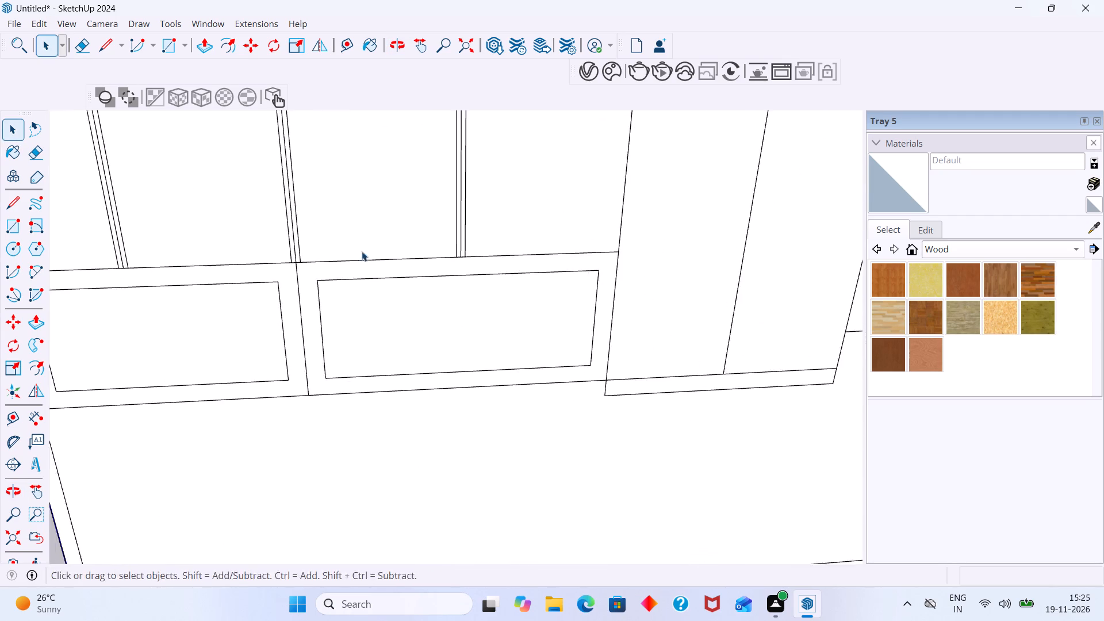
pyautogui.moveTo(362, 256); pyautogui.dragTo(534, 259, button='middle')
pyautogui.scroll(-3, 336, 286)
pyautogui.moveTo(347, 286); pyautogui.dragTo(612, 259, button='middle')
pyautogui.scroll(13, 495, 247)
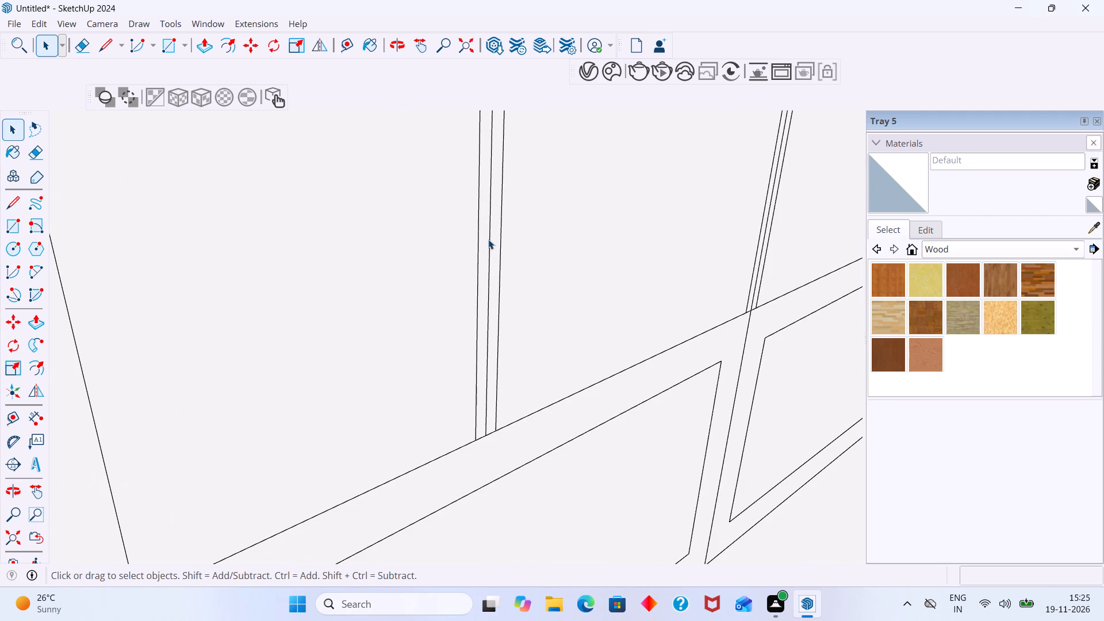
pyautogui.doubleClick(488, 239)
pyautogui.click(494, 241)
pyautogui.press('e')
pyautogui.scroll(4, 494, 247)
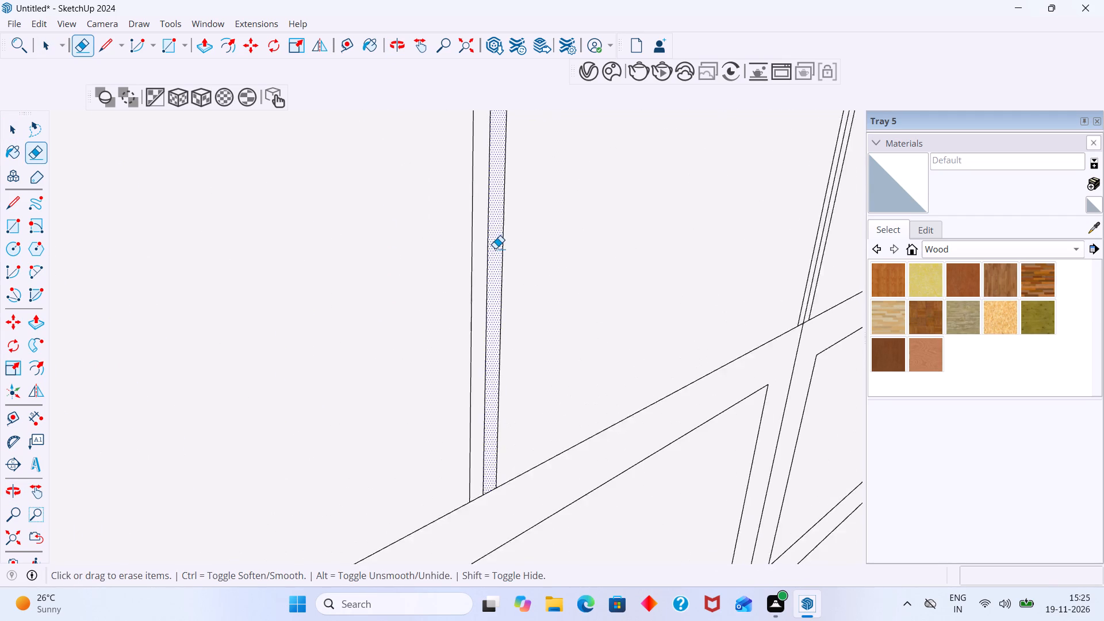
pyautogui.scroll(1, 495, 248)
pyautogui.moveTo(495, 248); pyautogui.dragTo(487, 258)
# Erase the middle line of the three at the second upper wall-cabinet divider.
pyautogui.scroll(-11, 486, 259)
pyautogui.moveTo(555, 300); pyautogui.dragTo(347, 312, button='middle')
pyautogui.scroll(4, 600, 259)
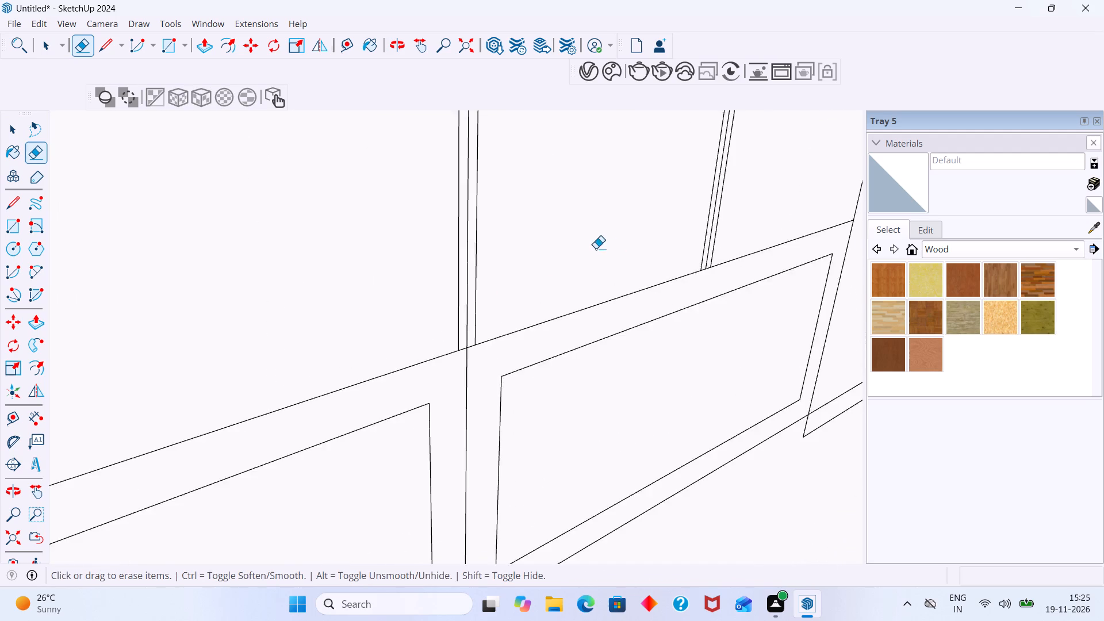
pyautogui.scroll(11, 596, 248)
pyautogui.moveTo(417, 293); pyautogui.dragTo(386, 322)
pyautogui.scroll(1, 392, 312)
# Erase the middle line at the third upper wall-cabinet divider and leave group editing.
pyautogui.scroll(-9, 392, 312)
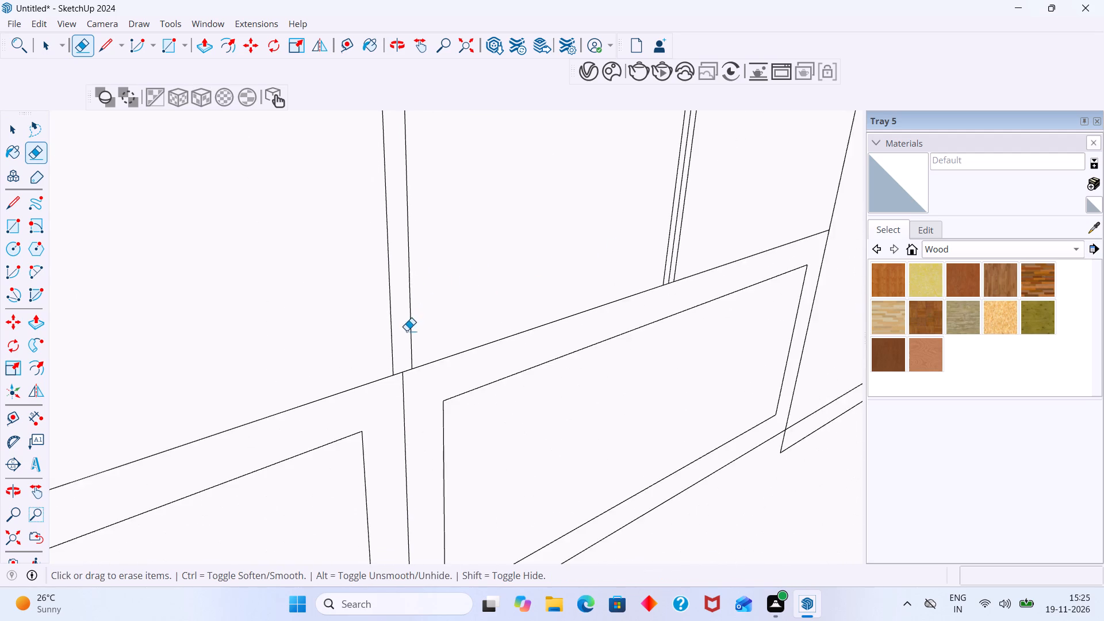
pyautogui.scroll(-9, 407, 331)
pyautogui.scroll(18, 604, 255)
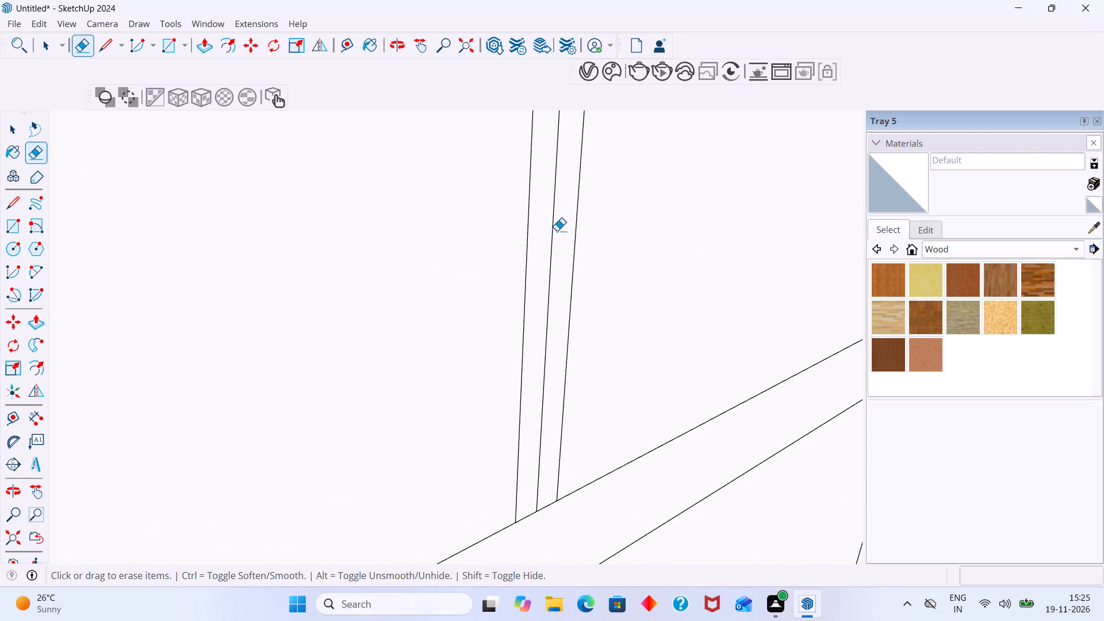
pyautogui.moveTo(557, 231); pyautogui.dragTo(532, 246)
pyautogui.scroll(-20, 534, 244)
pyautogui.scroll(-1, 534, 244)
pyautogui.keyDown('shift'); pyautogui.moveTo(574, 260); pyautogui.dragTo(289, 377, button='middle'); pyautogui.keyUp('shift')
pyautogui.scroll(-5, 356, 357)
pyautogui.moveTo(453, 352); pyautogui.dragTo(419, 293, button='middle')
pyautogui.moveTo(389, 298); pyautogui.dragTo(260, 323, button='middle')
pyautogui.press('space')
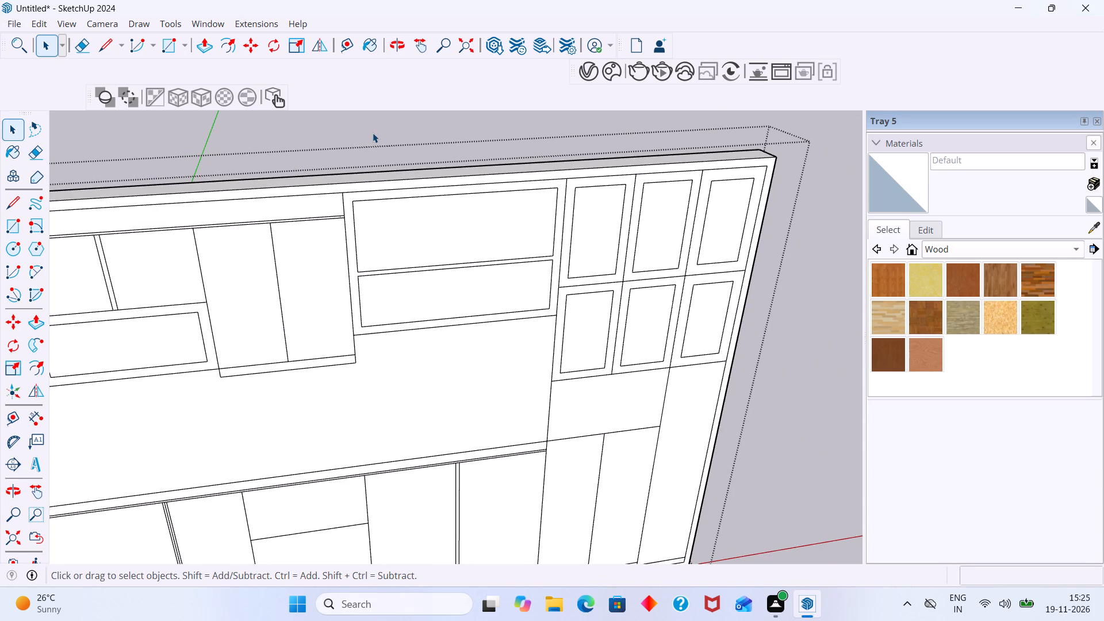
pyautogui.click(373, 132)
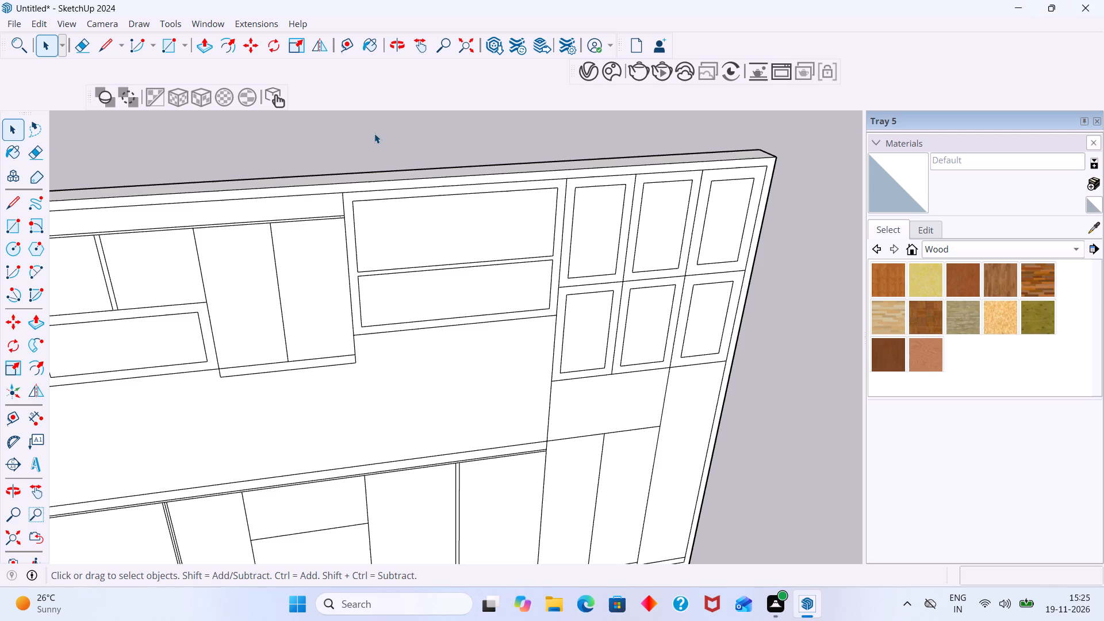
# Open the elevation group and erase the middle line of the three at the first base-cabinet divider.
pyautogui.scroll(-4, 267, 246)
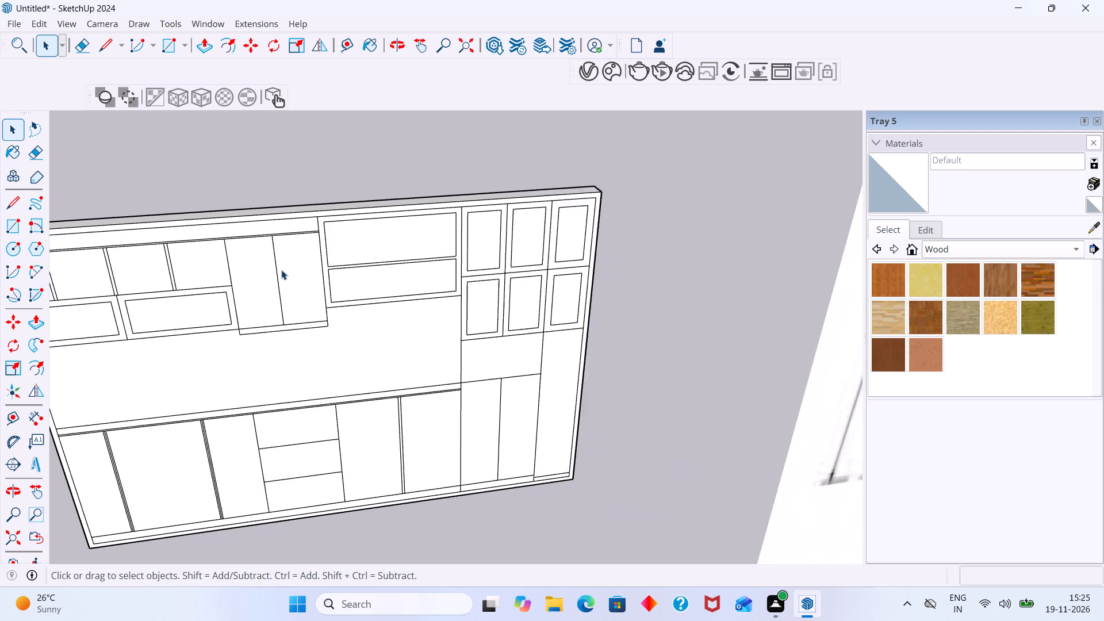
pyautogui.scroll(-4, 281, 270)
pyautogui.keyDown('shift'); pyautogui.moveTo(262, 325); pyautogui.dragTo(506, 233, button='middle'); pyautogui.keyUp('shift')
pyautogui.scroll(2, 425, 341)
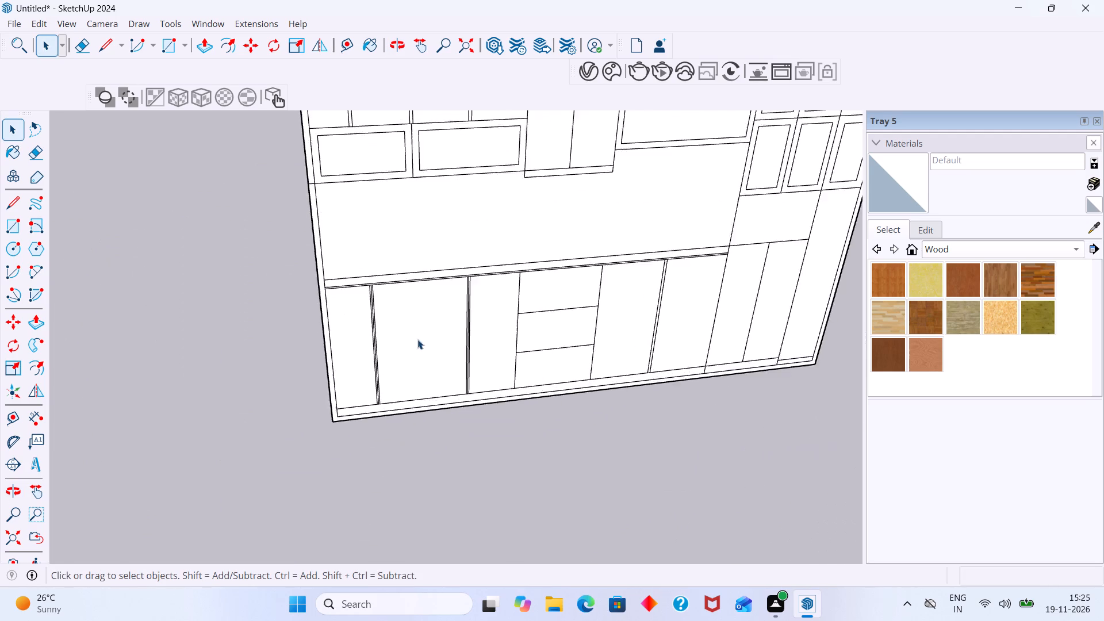
pyautogui.scroll(20, 417, 339)
pyautogui.scroll(2, 417, 339)
pyautogui.click(356, 323)
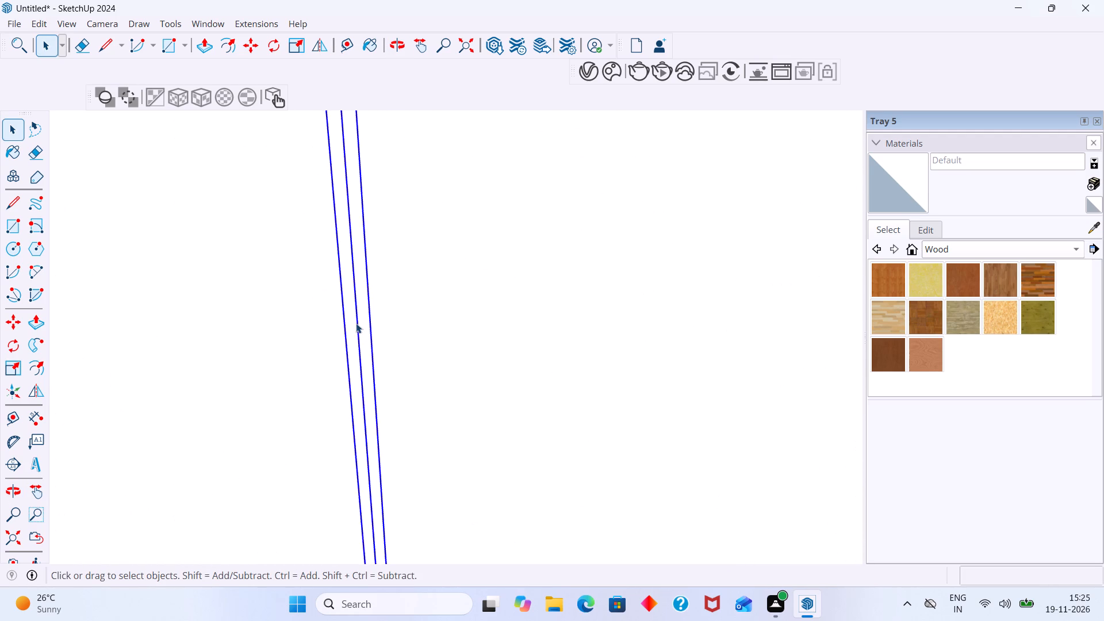
pyautogui.doubleClick(364, 324)
pyautogui.press('e')
pyautogui.moveTo(362, 332); pyautogui.dragTo(362, 338)
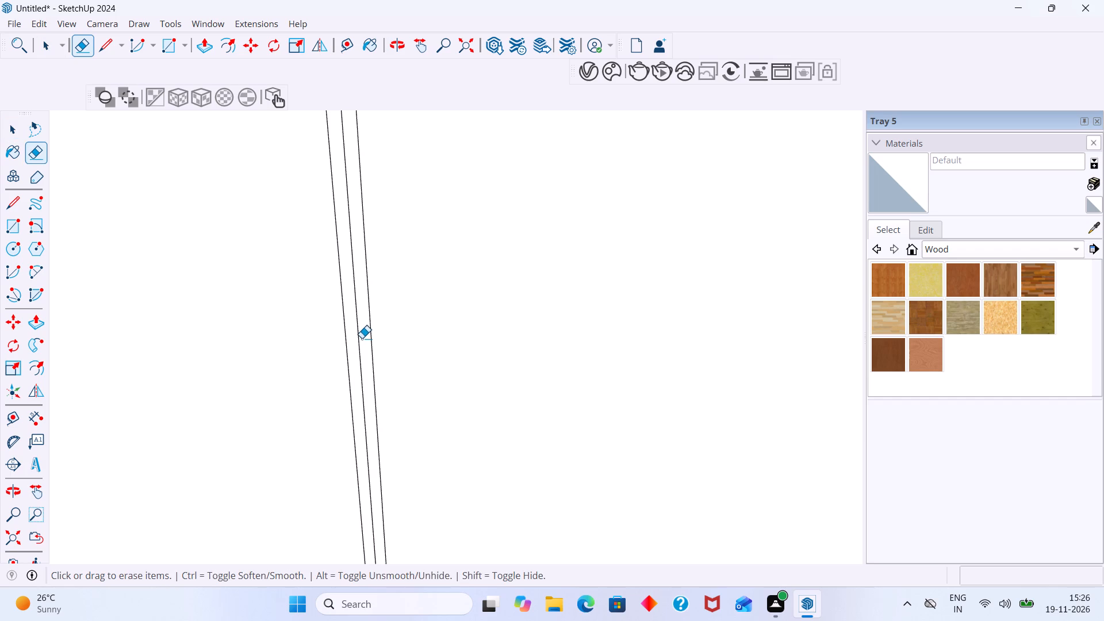
pyautogui.moveTo(362, 338); pyautogui.dragTo(361, 348)
pyautogui.scroll(-12, 366, 339)
# Erase the middle line of the three at the second base-cabinet divider and leave group editing.
pyautogui.moveTo(417, 330); pyautogui.dragTo(331, 321, button='middle')
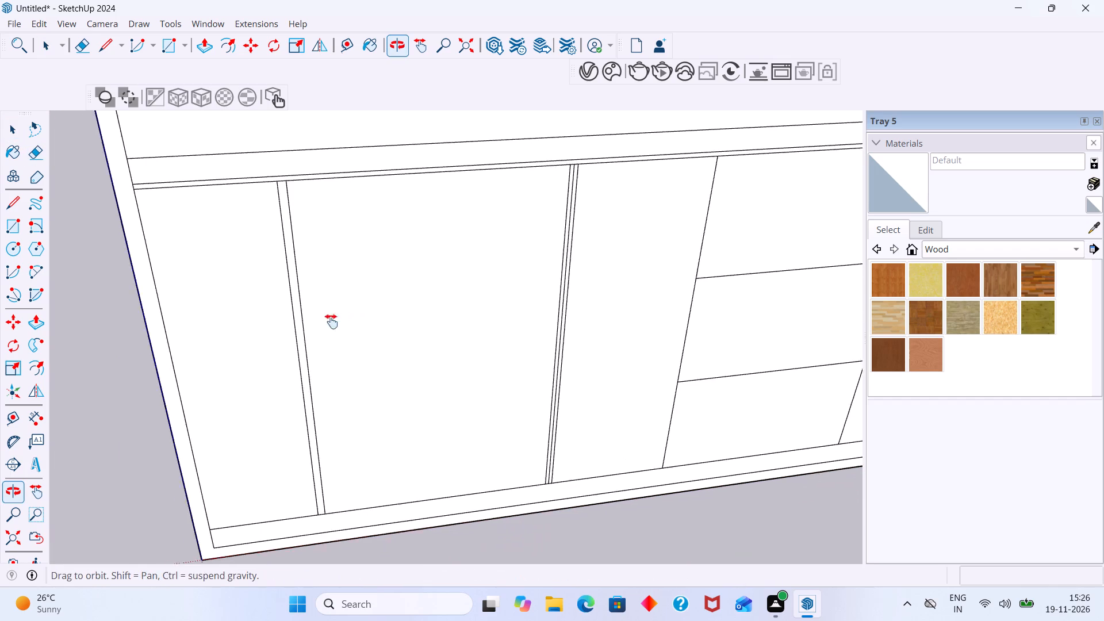
pyautogui.moveTo(331, 321); pyautogui.dragTo(330, 321, button='middle')
pyautogui.scroll(-6, 346, 317)
pyautogui.keyDown('shift'); pyautogui.moveTo(421, 340); pyautogui.dragTo(265, 350, button='middle'); pyautogui.keyUp('shift')
pyautogui.scroll(-3, 290, 349)
pyautogui.scroll(14, 322, 350)
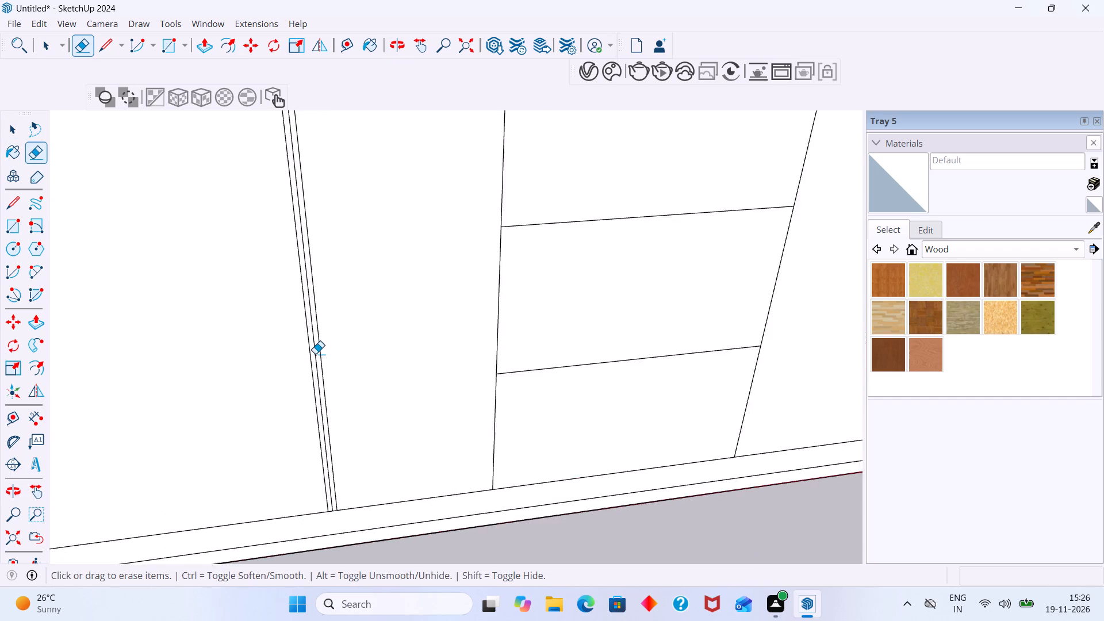
pyautogui.scroll(16, 315, 354)
pyautogui.moveTo(334, 346); pyautogui.dragTo(314, 371)
pyautogui.scroll(-5, 313, 359)
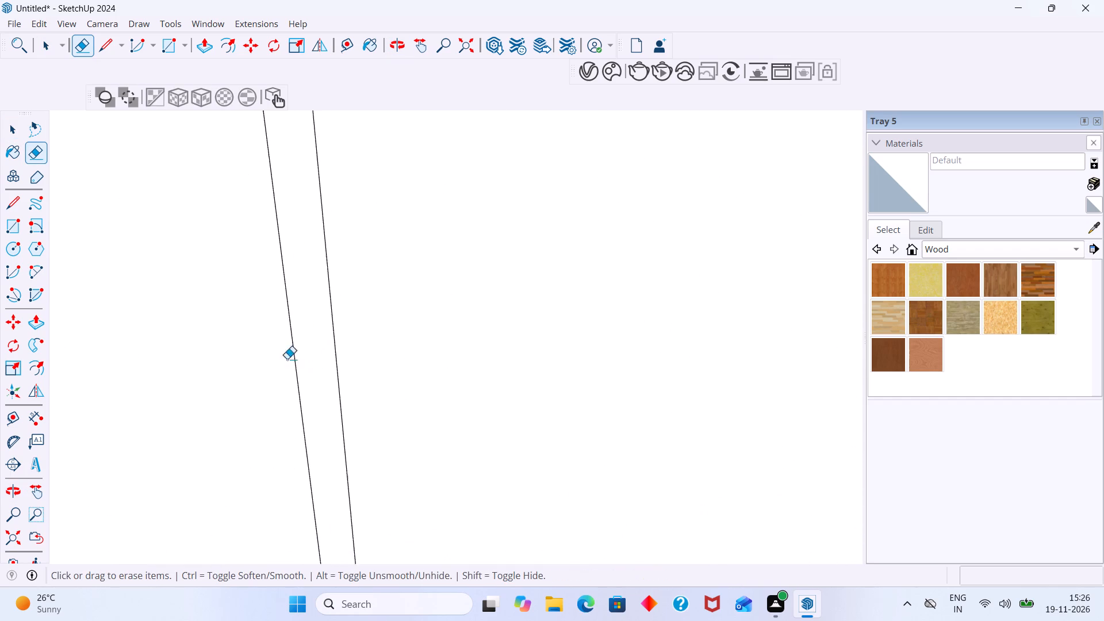
pyautogui.scroll(-20, 287, 359)
pyautogui.scroll(-7, 287, 359)
pyautogui.moveTo(332, 348); pyautogui.dragTo(269, 423, button='middle')
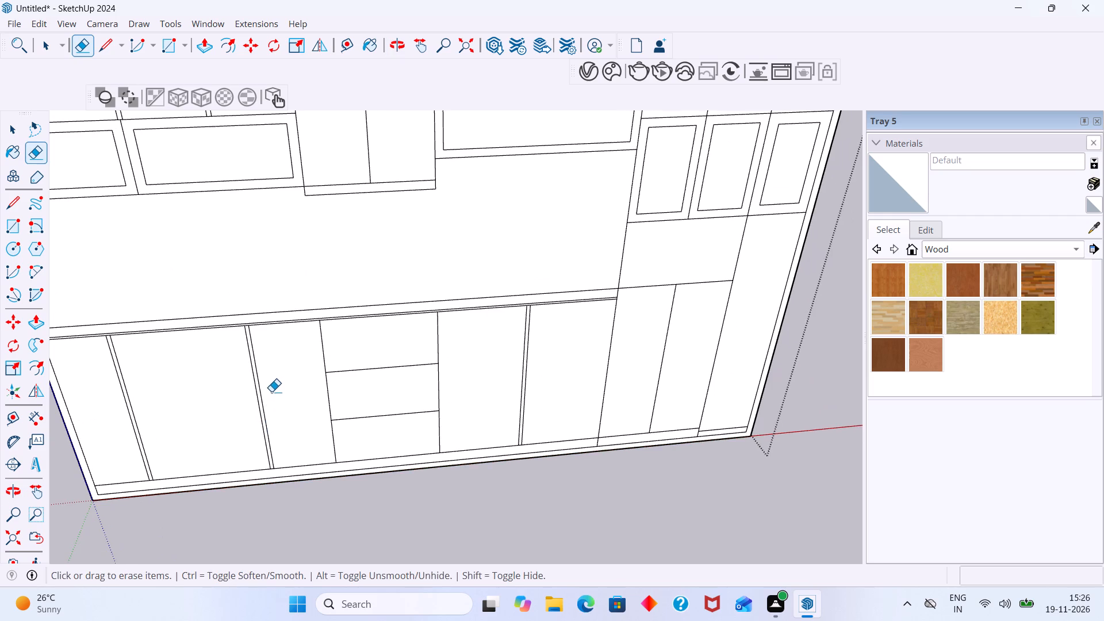
pyautogui.scroll(-7, 271, 390)
pyautogui.moveTo(302, 388); pyautogui.dragTo(286, 423, button='middle')
pyautogui.press('space')
pyautogui.click(440, 148)
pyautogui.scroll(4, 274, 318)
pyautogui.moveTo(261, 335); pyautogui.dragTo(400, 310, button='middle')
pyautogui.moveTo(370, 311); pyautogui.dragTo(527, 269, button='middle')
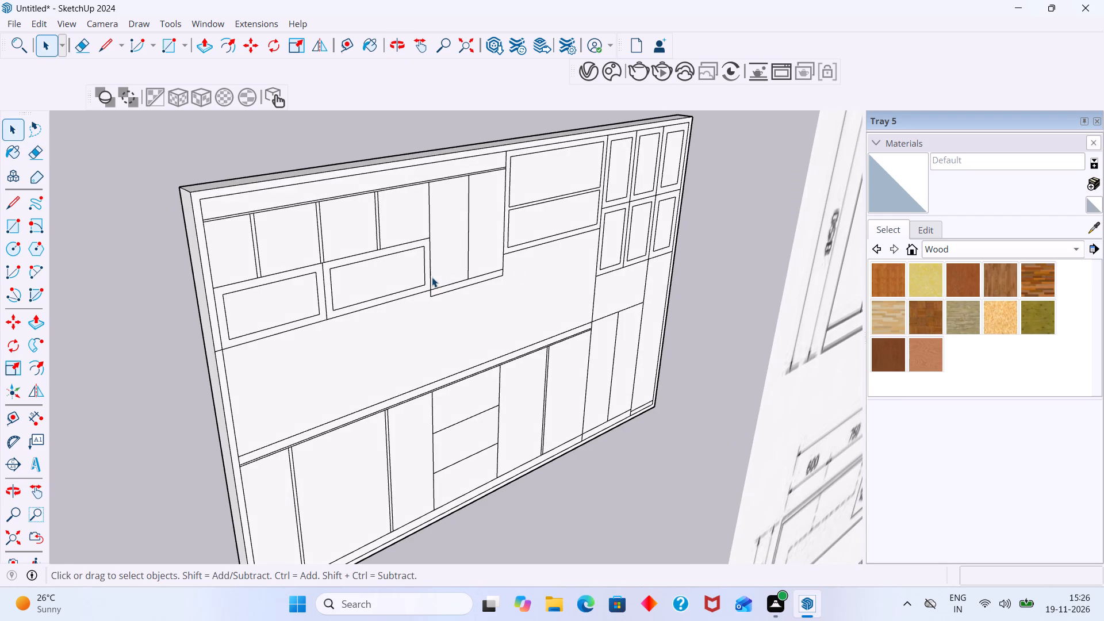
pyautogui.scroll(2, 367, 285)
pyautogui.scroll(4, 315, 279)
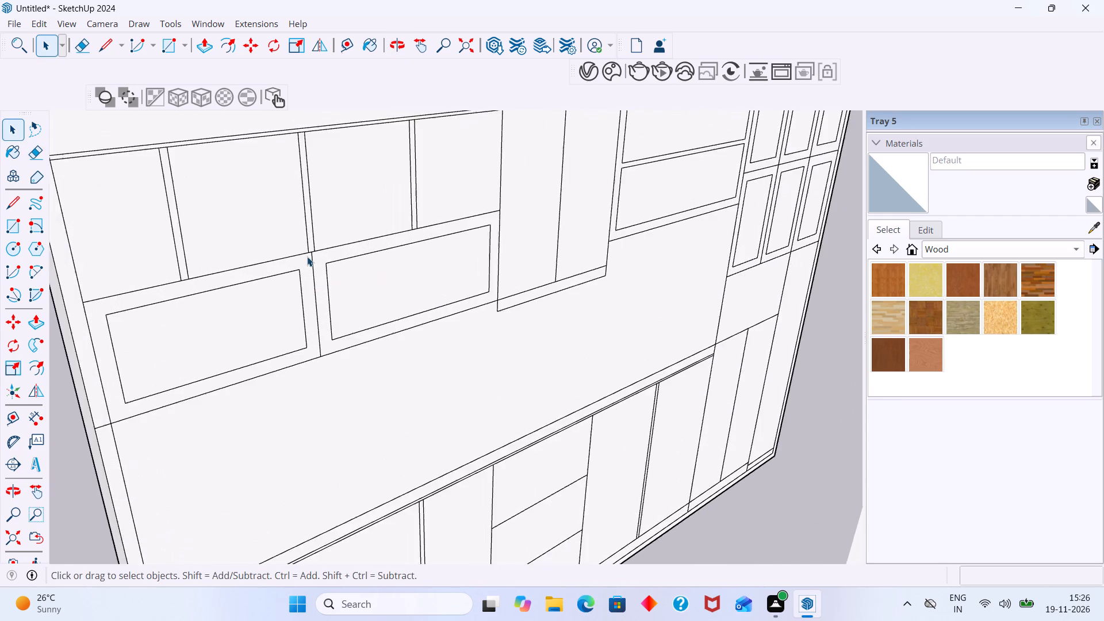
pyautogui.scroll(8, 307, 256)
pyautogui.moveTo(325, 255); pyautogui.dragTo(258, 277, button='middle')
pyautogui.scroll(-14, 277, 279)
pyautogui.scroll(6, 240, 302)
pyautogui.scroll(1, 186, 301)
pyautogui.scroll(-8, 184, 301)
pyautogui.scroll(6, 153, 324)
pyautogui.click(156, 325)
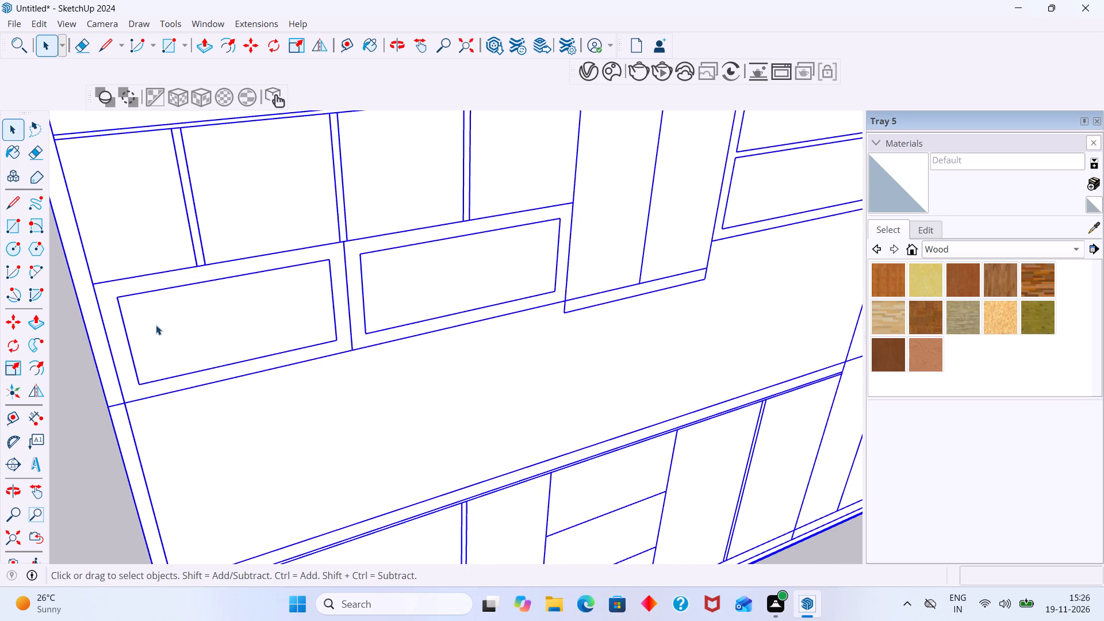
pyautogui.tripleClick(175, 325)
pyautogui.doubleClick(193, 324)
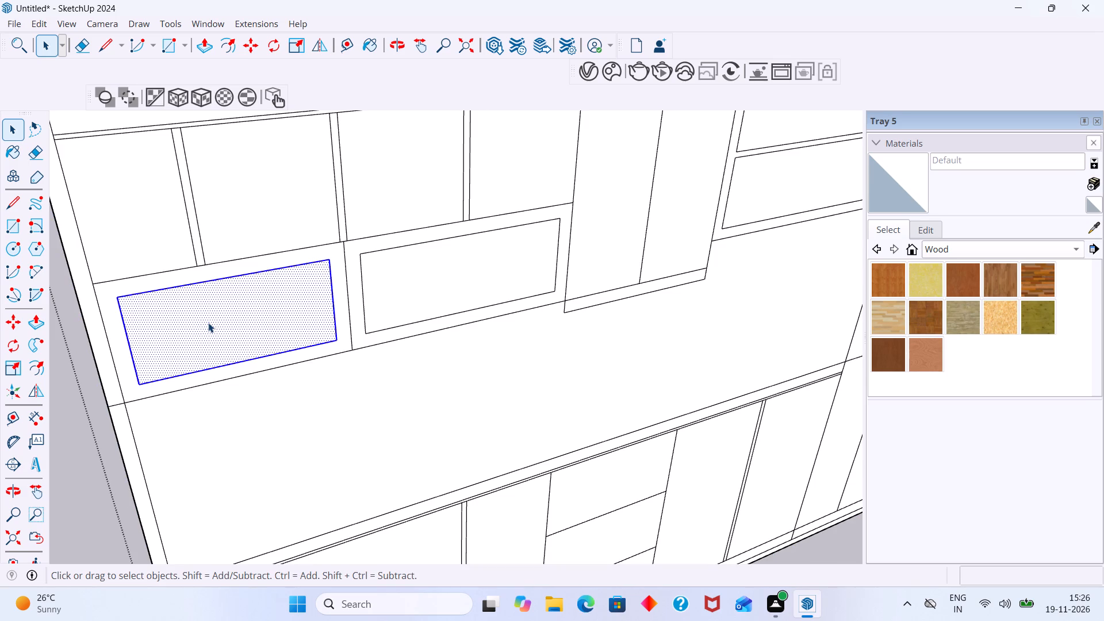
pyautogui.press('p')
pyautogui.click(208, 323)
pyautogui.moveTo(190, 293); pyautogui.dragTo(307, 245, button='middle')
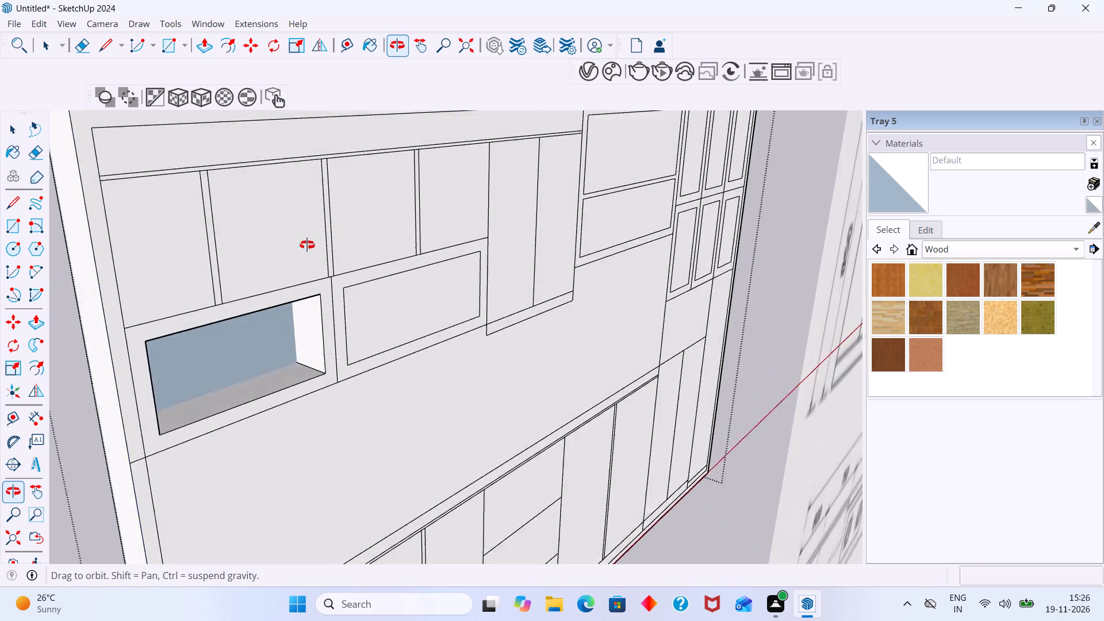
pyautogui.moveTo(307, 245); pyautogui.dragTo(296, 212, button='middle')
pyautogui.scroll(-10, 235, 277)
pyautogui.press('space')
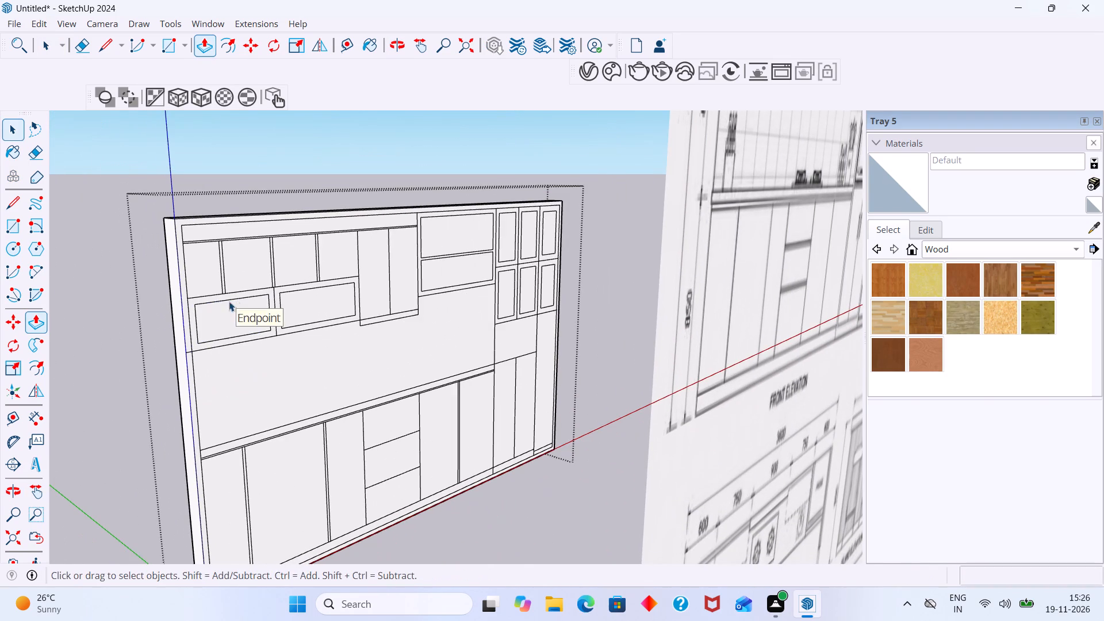
# Open the elevation group, copy the taller two-door wall cabinet's left edge line 18 mm inward, and leave group editing.
pyautogui.click(399, 155)
pyautogui.moveTo(356, 252); pyautogui.dragTo(221, 296, button='middle')
pyautogui.scroll(-1, 311, 297)
pyautogui.moveTo(337, 282); pyautogui.dragTo(299, 287, button='middle')
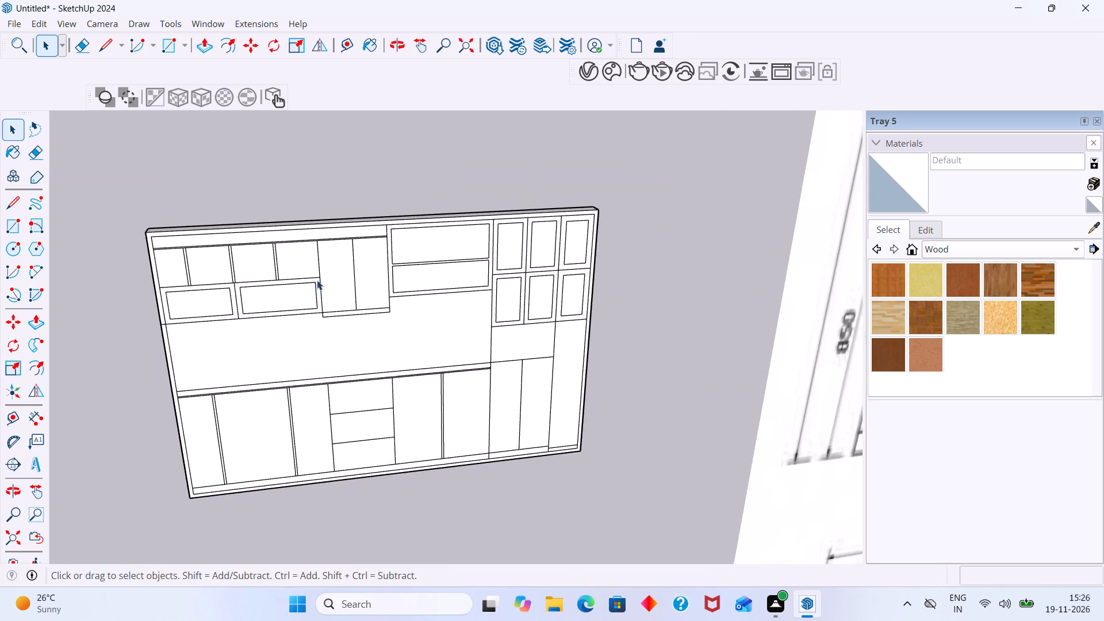
pyautogui.scroll(8, 335, 273)
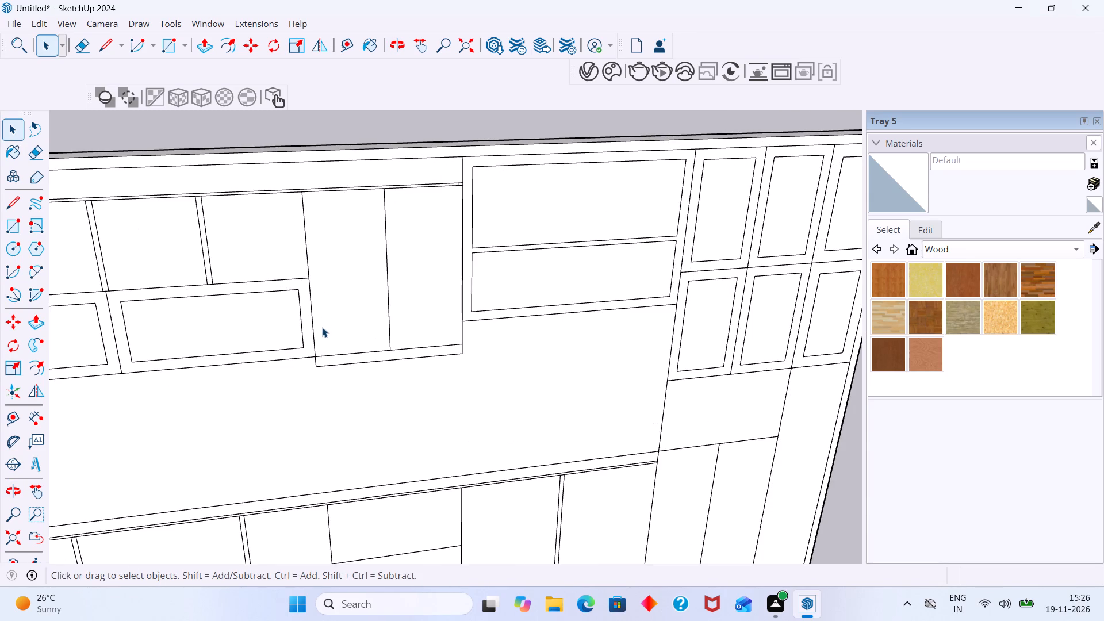
pyautogui.scroll(8, 327, 305)
pyautogui.click(291, 285)
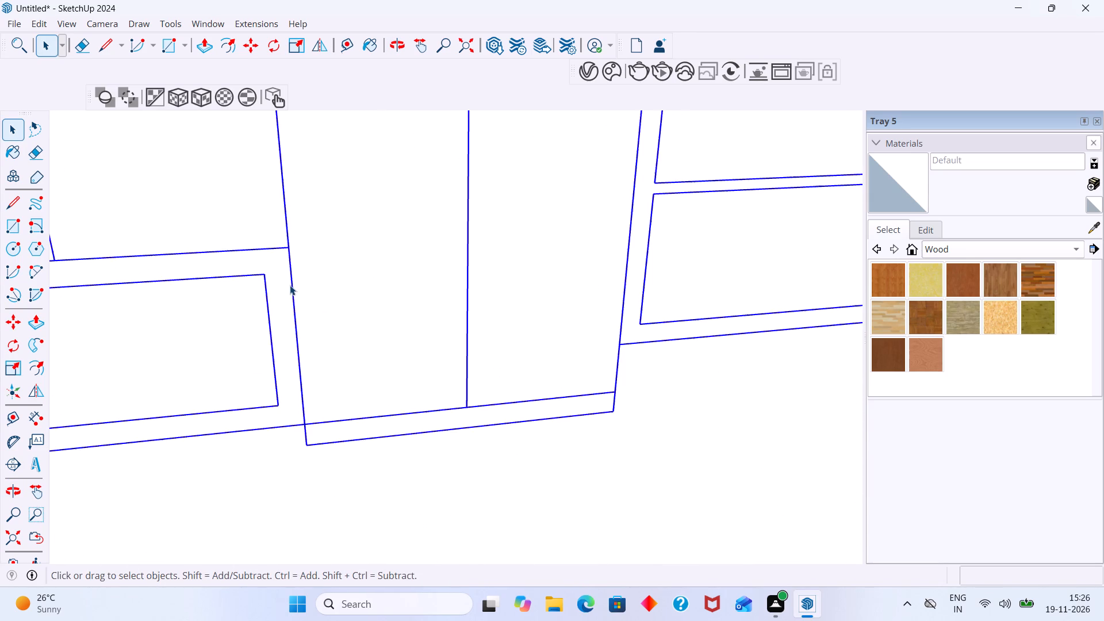
pyautogui.tripleClick(288, 285)
pyautogui.click(293, 285)
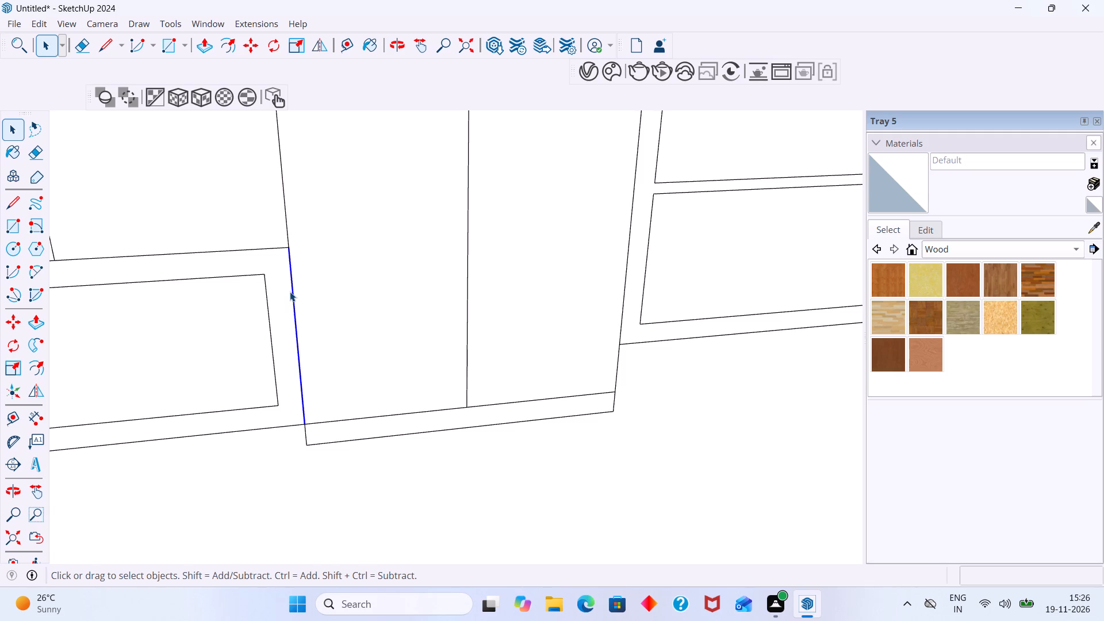
pyautogui.keyDown('shift'); pyautogui.click(286, 234); pyautogui.keyUp('shift')
pyautogui.press('m')
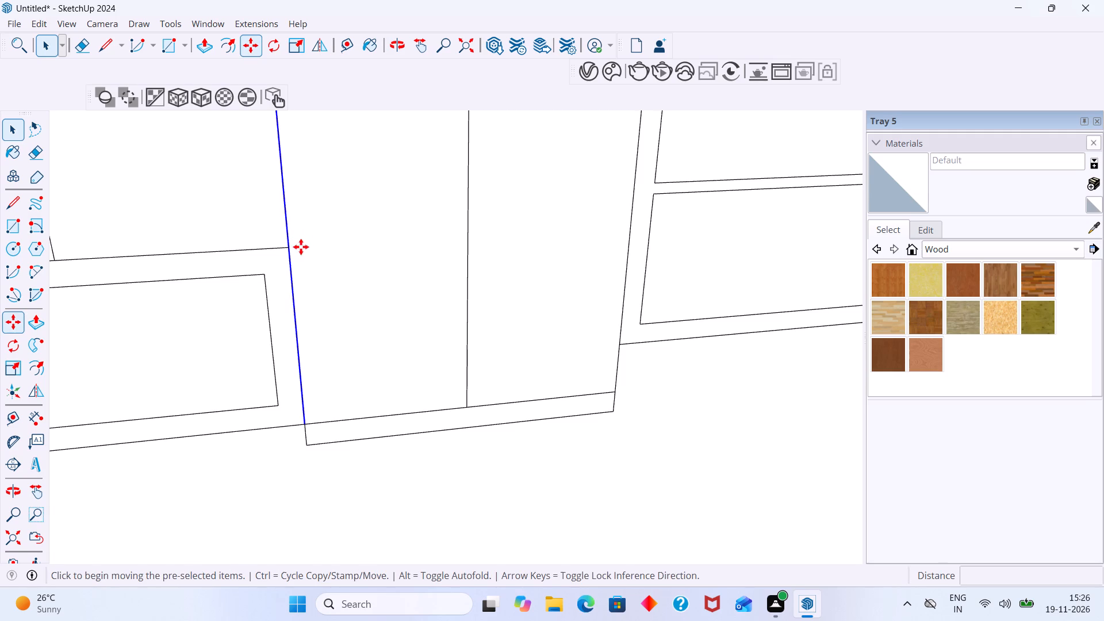
pyautogui.click(287, 248)
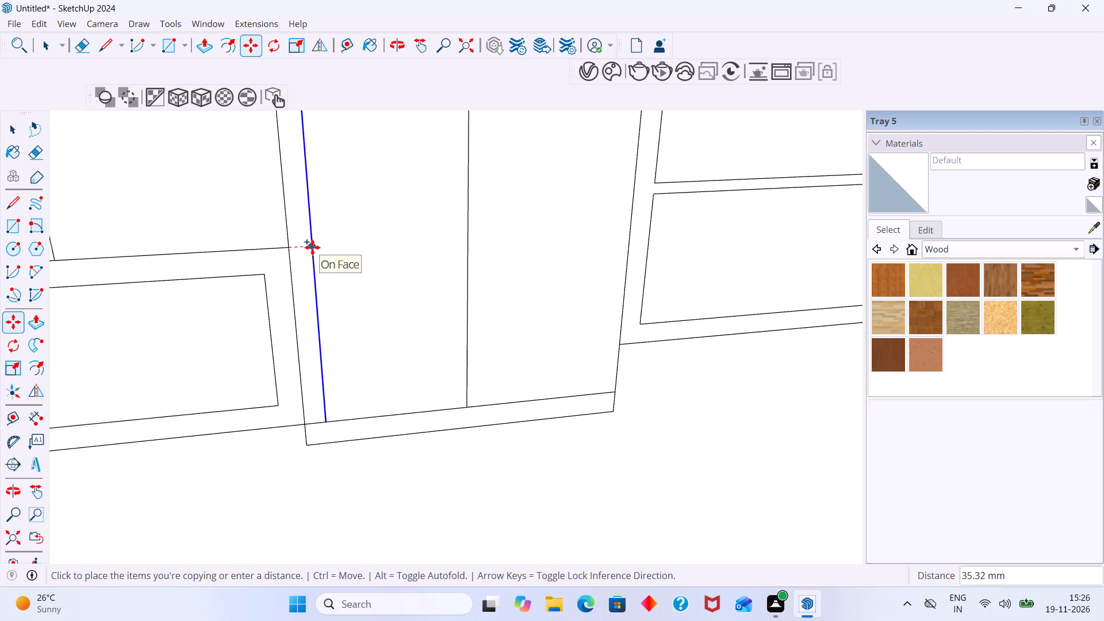
pyautogui.scroll(-5, 312, 247)
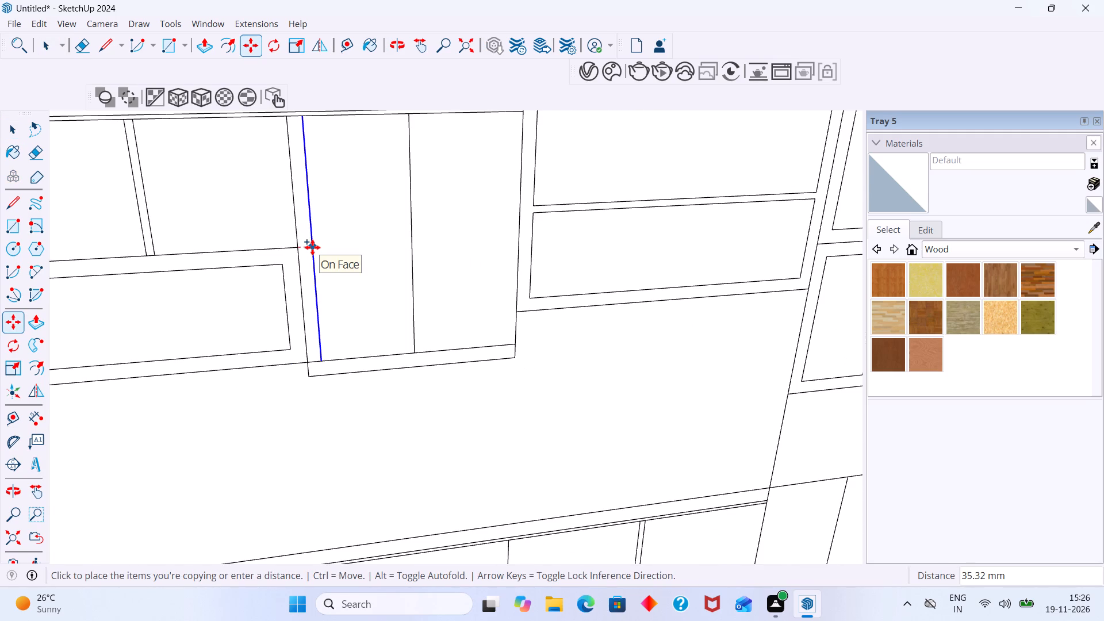
pyautogui.write('18')
pyautogui.press('Return')
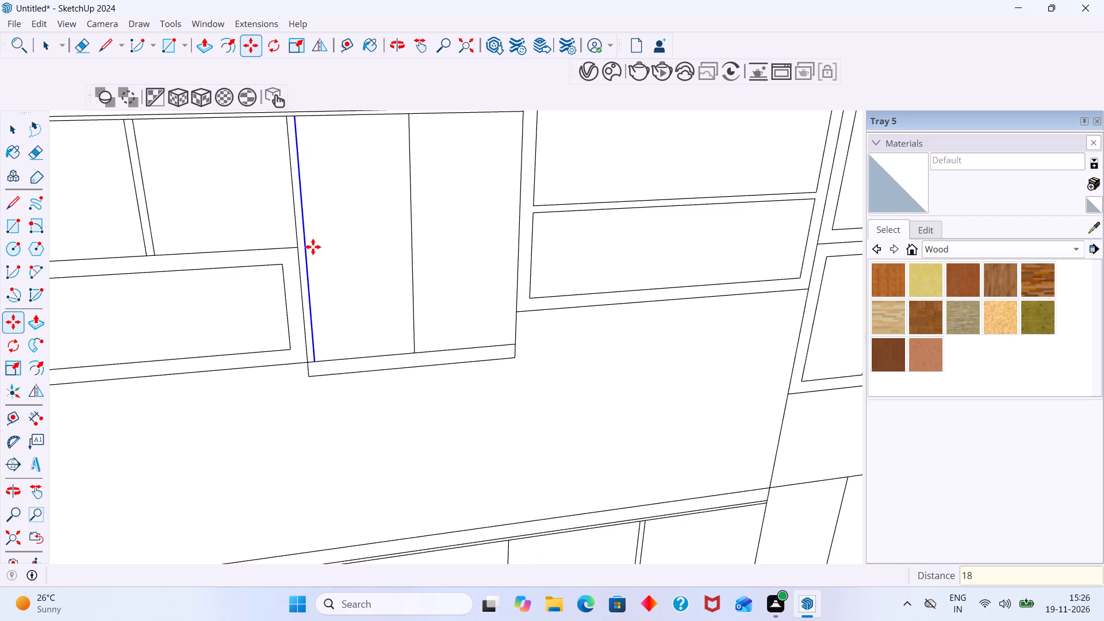
pyautogui.press('space')
pyautogui.click(507, 94)
pyautogui.keyDown('shift'); pyautogui.moveTo(488, 136); pyautogui.dragTo(523, 260, button='middle'); pyautogui.keyUp('shift')
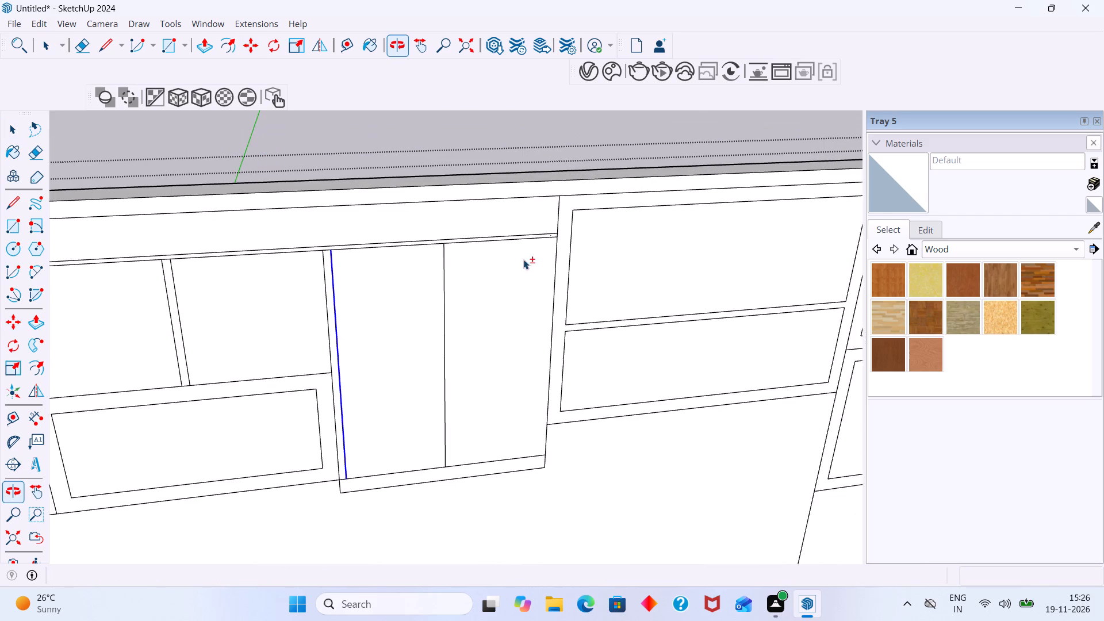
pyautogui.scroll(3, 503, 175)
pyautogui.click(504, 133)
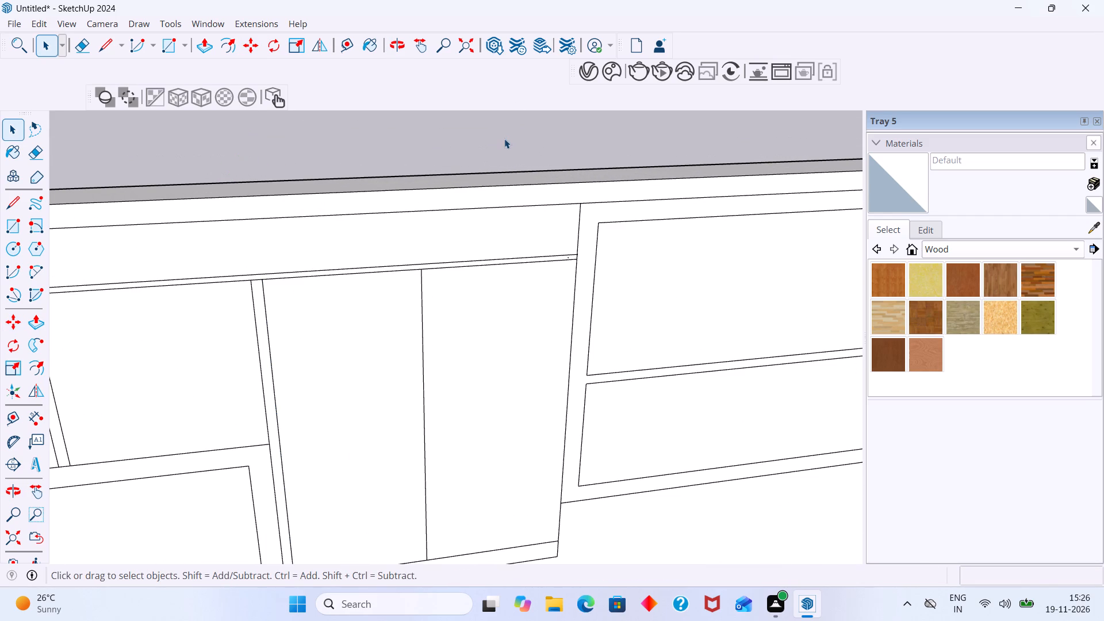
# Open the elevation group and copy the centre line between the taller wall cabinet's two doors 9 mm to the right.
pyautogui.scroll(-5, 476, 201)
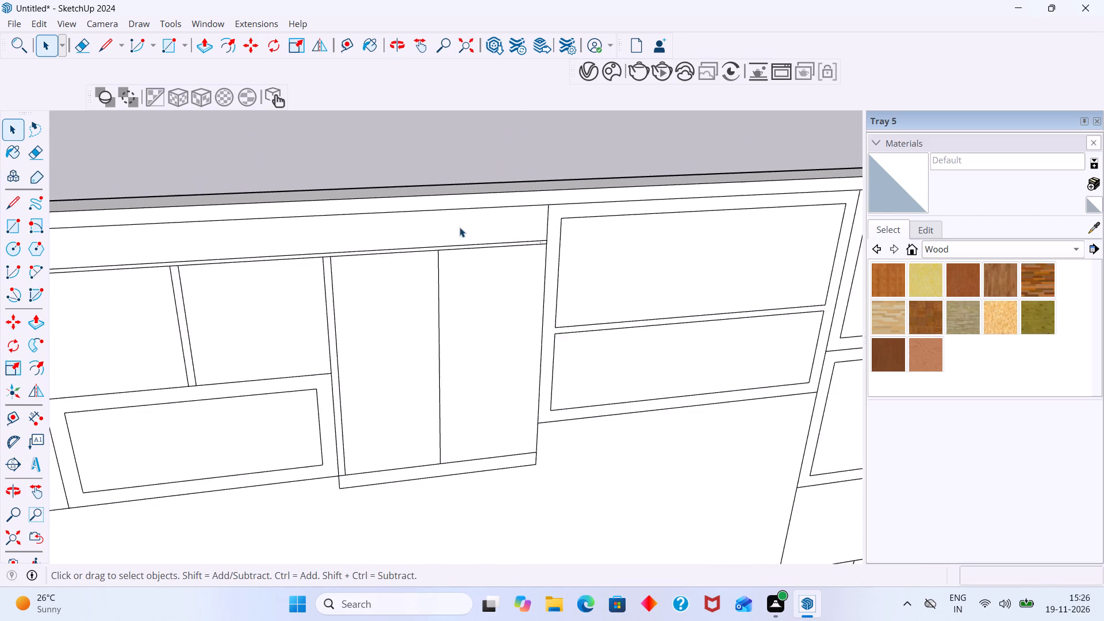
pyautogui.scroll(-8, 459, 227)
pyautogui.moveTo(448, 317); pyautogui.dragTo(439, 317, button='middle')
pyautogui.scroll(10, 439, 316)
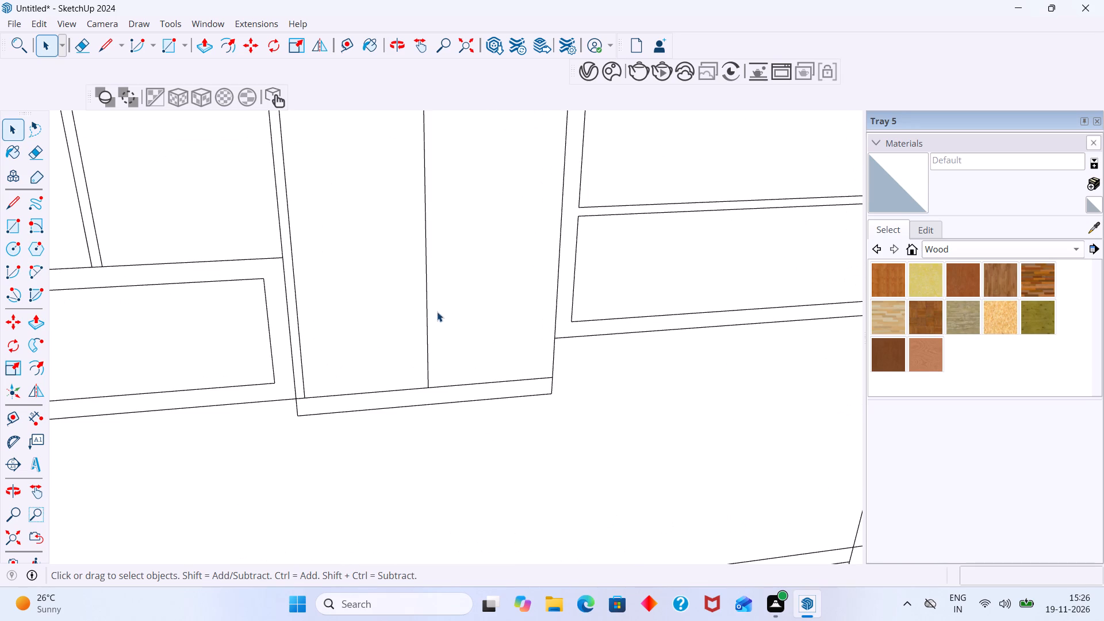
pyautogui.click(427, 323)
pyautogui.click(428, 327)
pyautogui.click(430, 329)
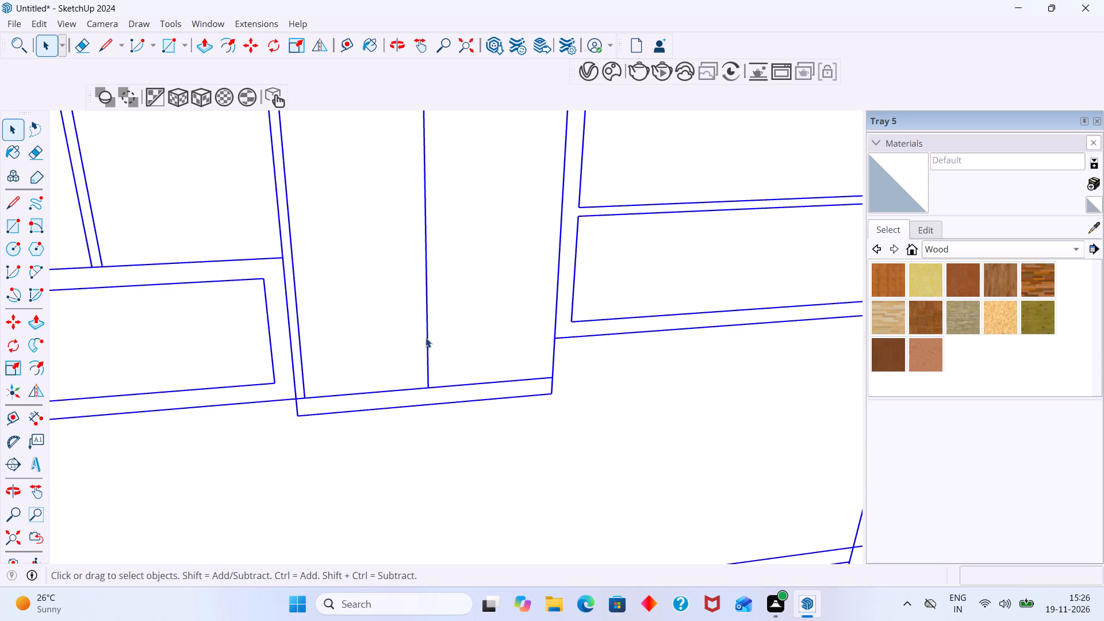
pyautogui.tripleClick(426, 338)
pyautogui.tripleClick(427, 344)
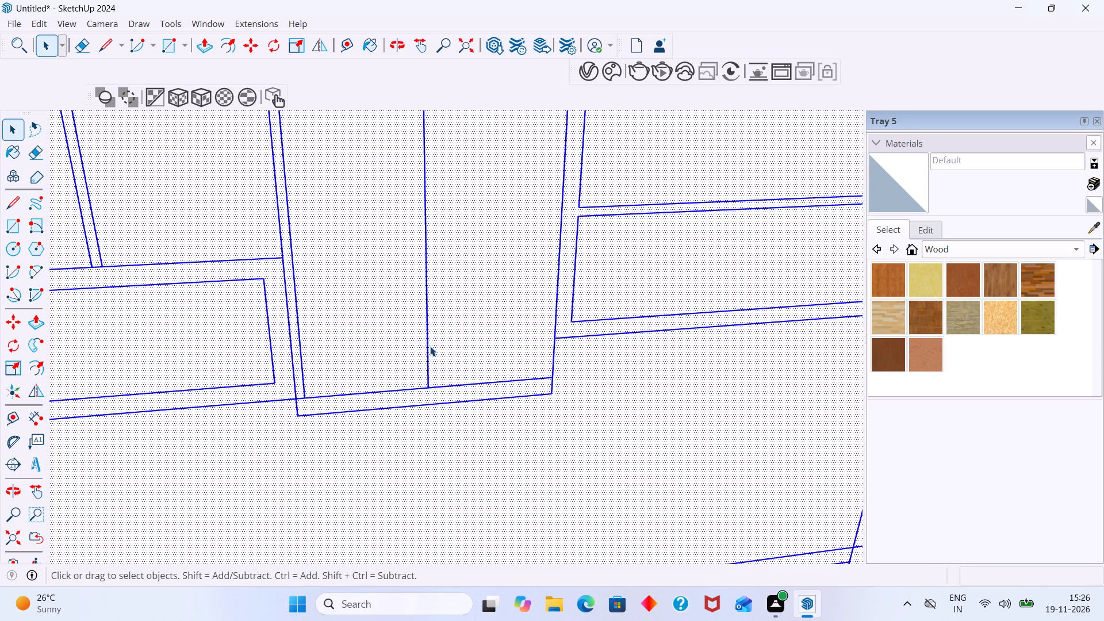
pyautogui.click(430, 346)
pyautogui.click(427, 351)
pyautogui.press('m')
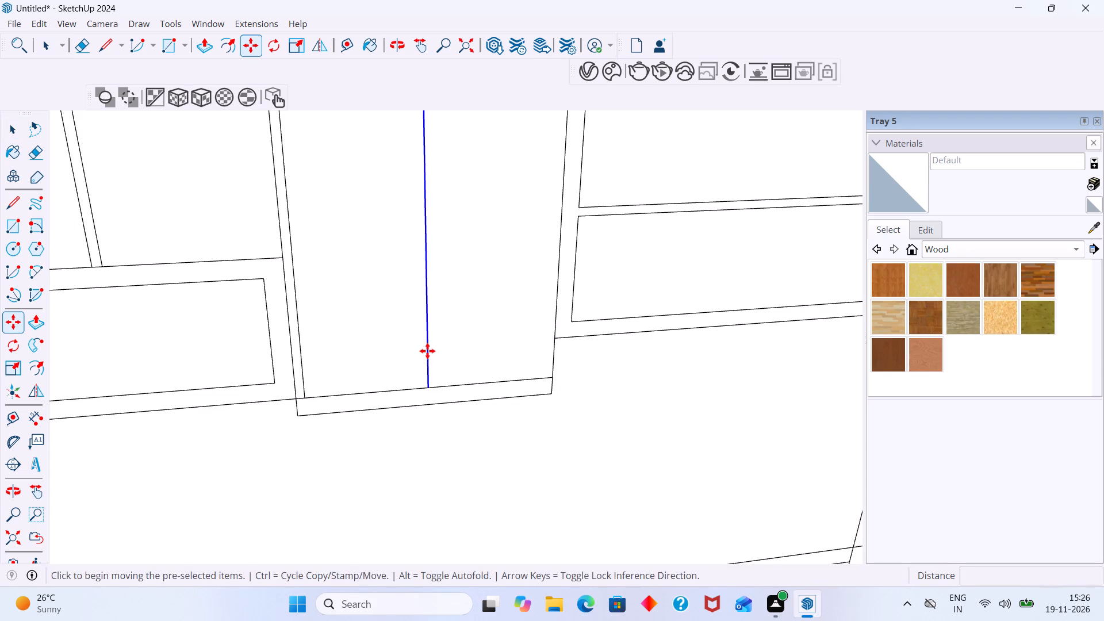
pyautogui.click(427, 351)
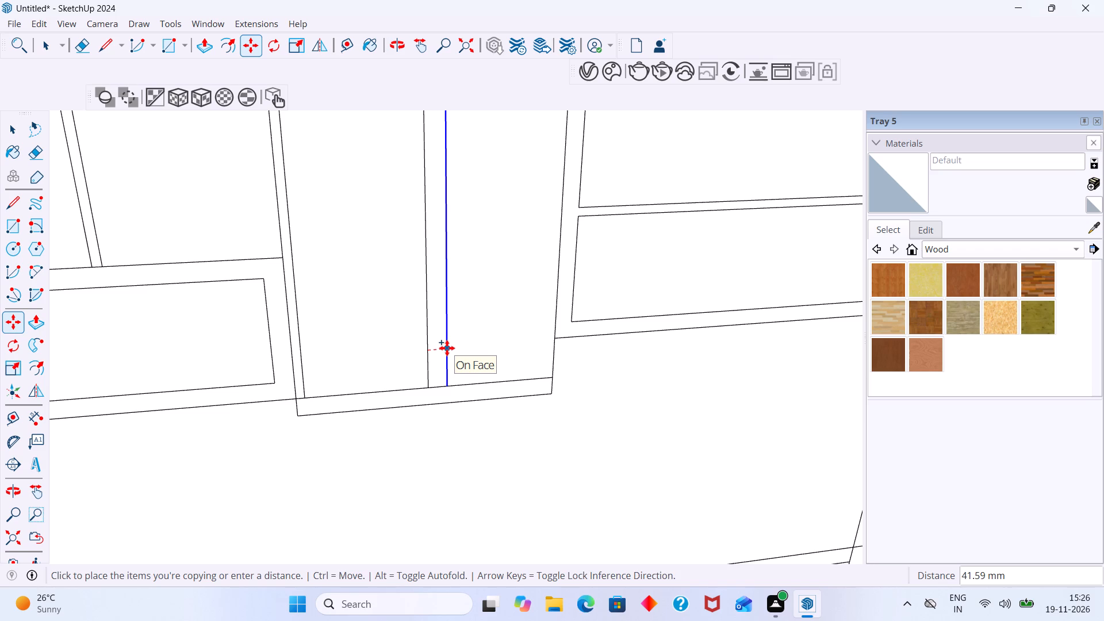
pyautogui.press('9')
pyautogui.press('Return')
# Copy that new line 18 mm left along the red axis, across the taller wall cabinet's centre line, and leave group editing.
pyautogui.scroll(9, 440, 351)
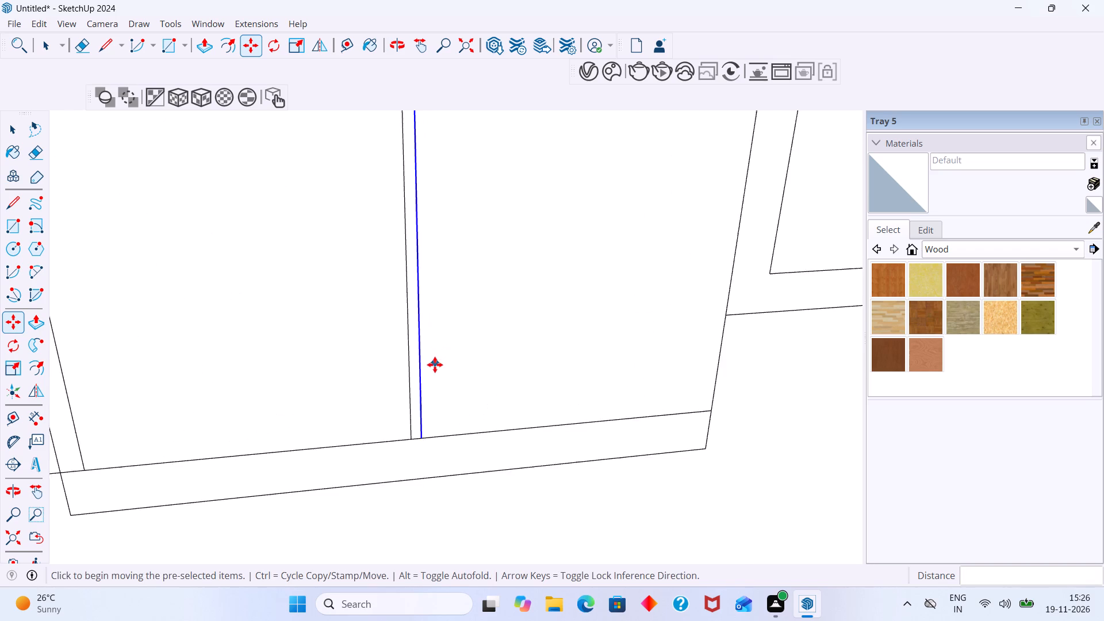
pyautogui.scroll(4, 435, 365)
pyautogui.click(416, 390)
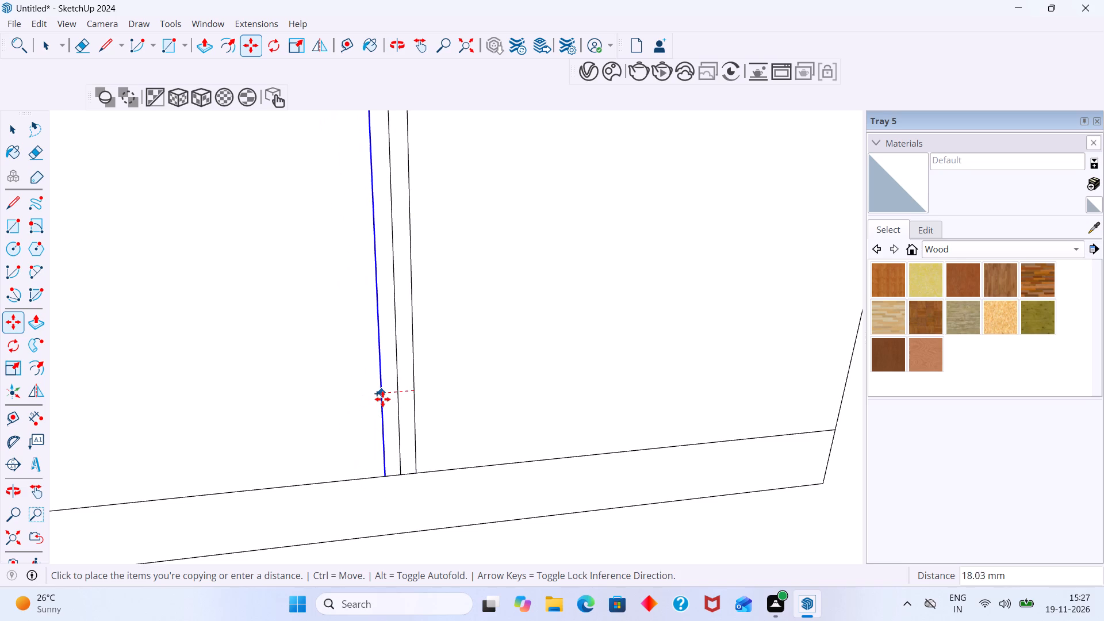
pyautogui.scroll(-1, 381, 397)
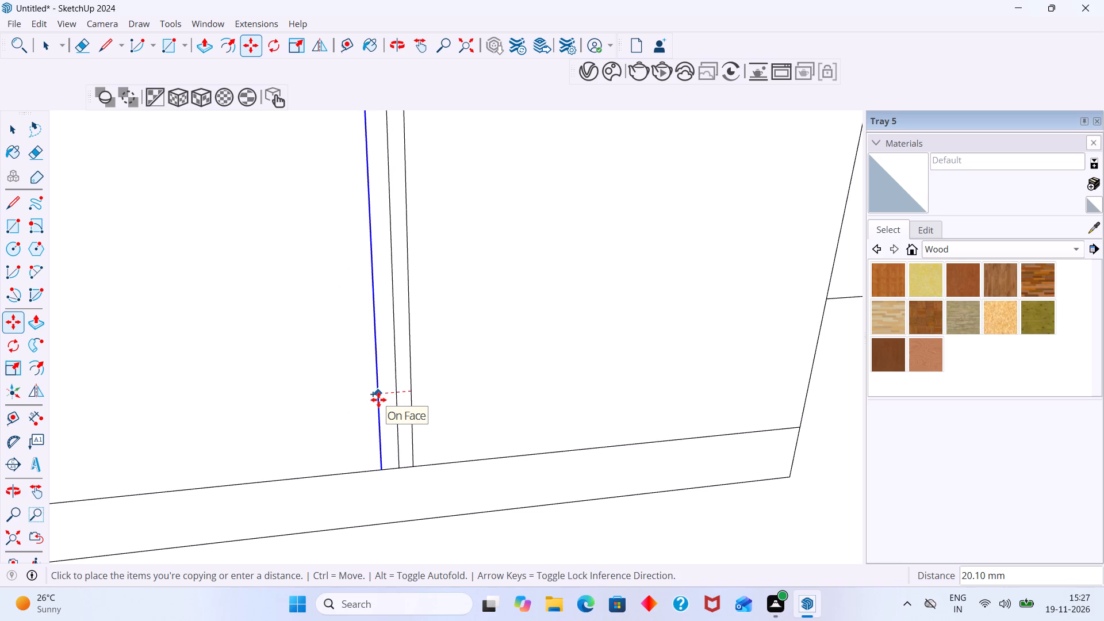
pyautogui.press('Right')
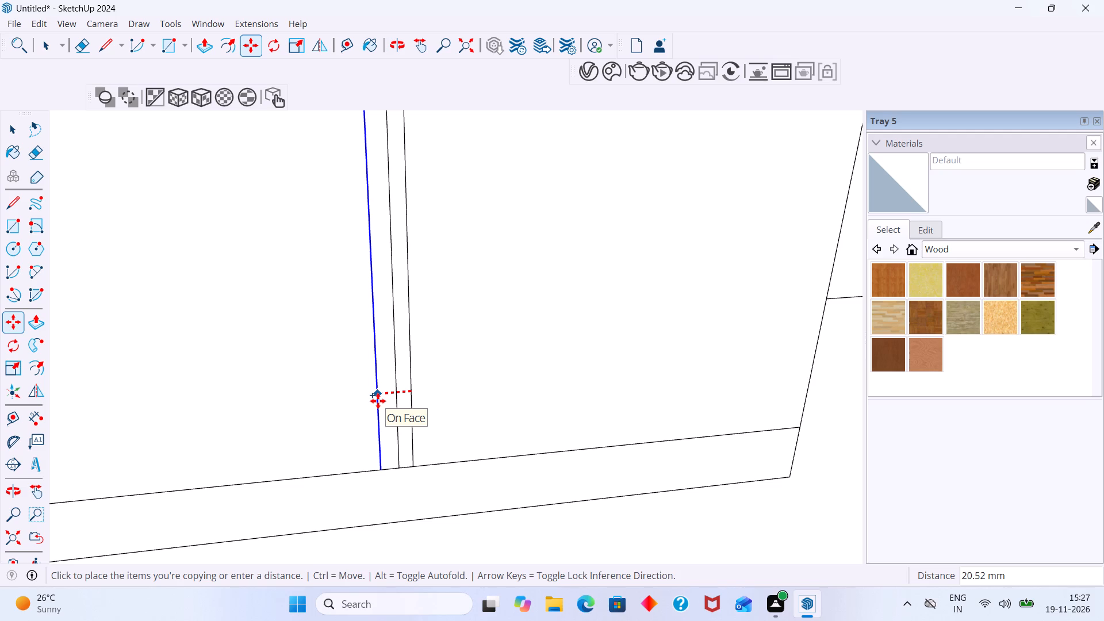
pyautogui.write('18')
pyautogui.press('Return')
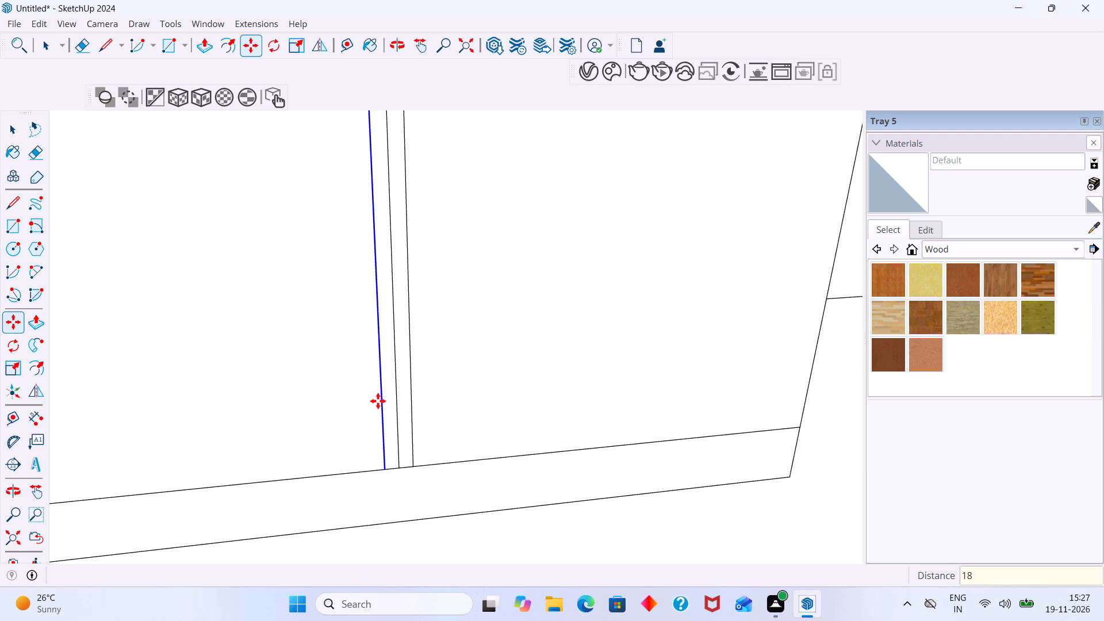
pyautogui.press('space')
pyautogui.scroll(-13, 391, 389)
pyautogui.click(653, 488)
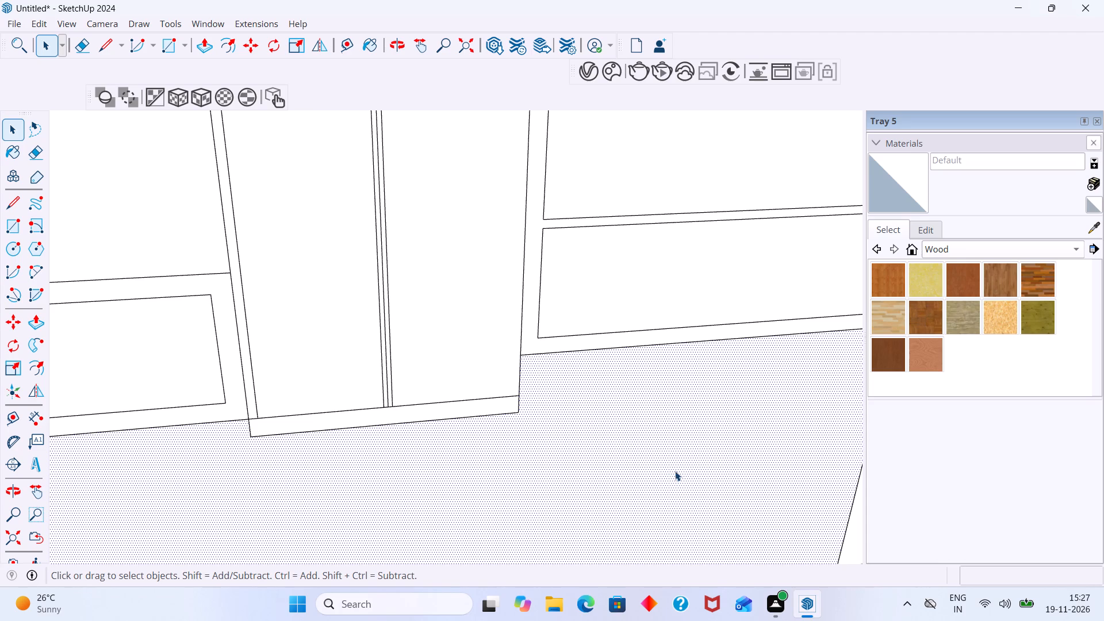
pyautogui.scroll(-9, 669, 472)
pyautogui.click(637, 202)
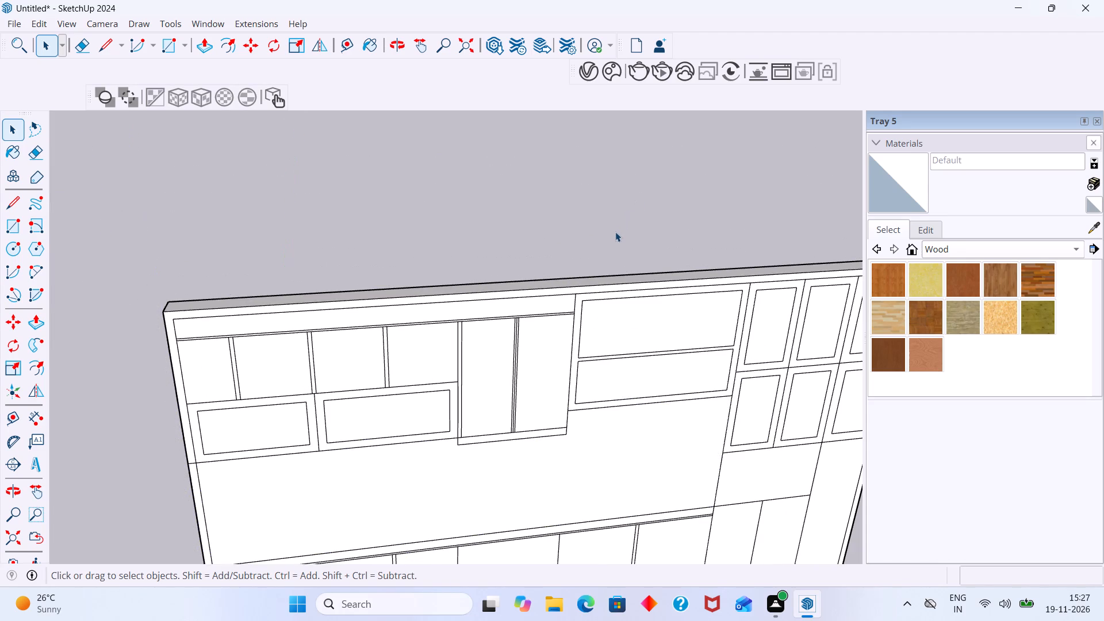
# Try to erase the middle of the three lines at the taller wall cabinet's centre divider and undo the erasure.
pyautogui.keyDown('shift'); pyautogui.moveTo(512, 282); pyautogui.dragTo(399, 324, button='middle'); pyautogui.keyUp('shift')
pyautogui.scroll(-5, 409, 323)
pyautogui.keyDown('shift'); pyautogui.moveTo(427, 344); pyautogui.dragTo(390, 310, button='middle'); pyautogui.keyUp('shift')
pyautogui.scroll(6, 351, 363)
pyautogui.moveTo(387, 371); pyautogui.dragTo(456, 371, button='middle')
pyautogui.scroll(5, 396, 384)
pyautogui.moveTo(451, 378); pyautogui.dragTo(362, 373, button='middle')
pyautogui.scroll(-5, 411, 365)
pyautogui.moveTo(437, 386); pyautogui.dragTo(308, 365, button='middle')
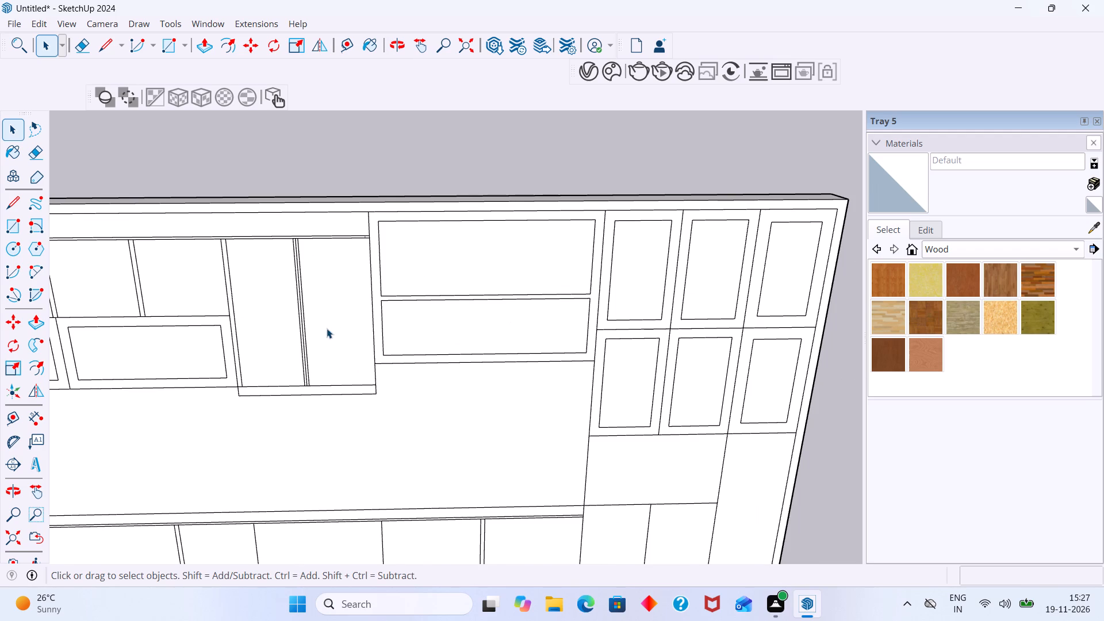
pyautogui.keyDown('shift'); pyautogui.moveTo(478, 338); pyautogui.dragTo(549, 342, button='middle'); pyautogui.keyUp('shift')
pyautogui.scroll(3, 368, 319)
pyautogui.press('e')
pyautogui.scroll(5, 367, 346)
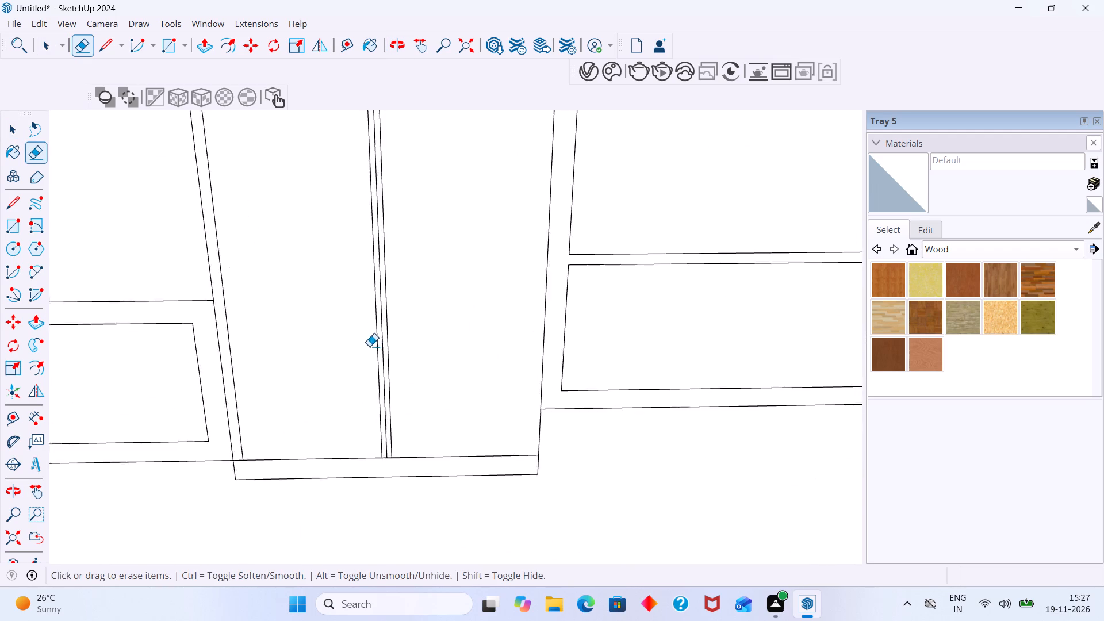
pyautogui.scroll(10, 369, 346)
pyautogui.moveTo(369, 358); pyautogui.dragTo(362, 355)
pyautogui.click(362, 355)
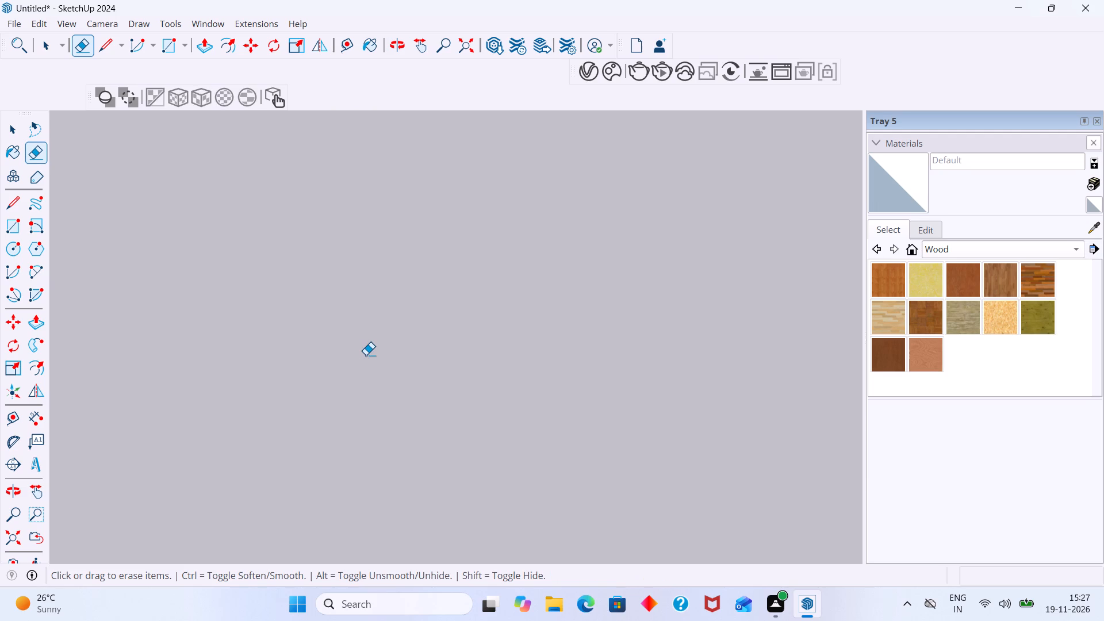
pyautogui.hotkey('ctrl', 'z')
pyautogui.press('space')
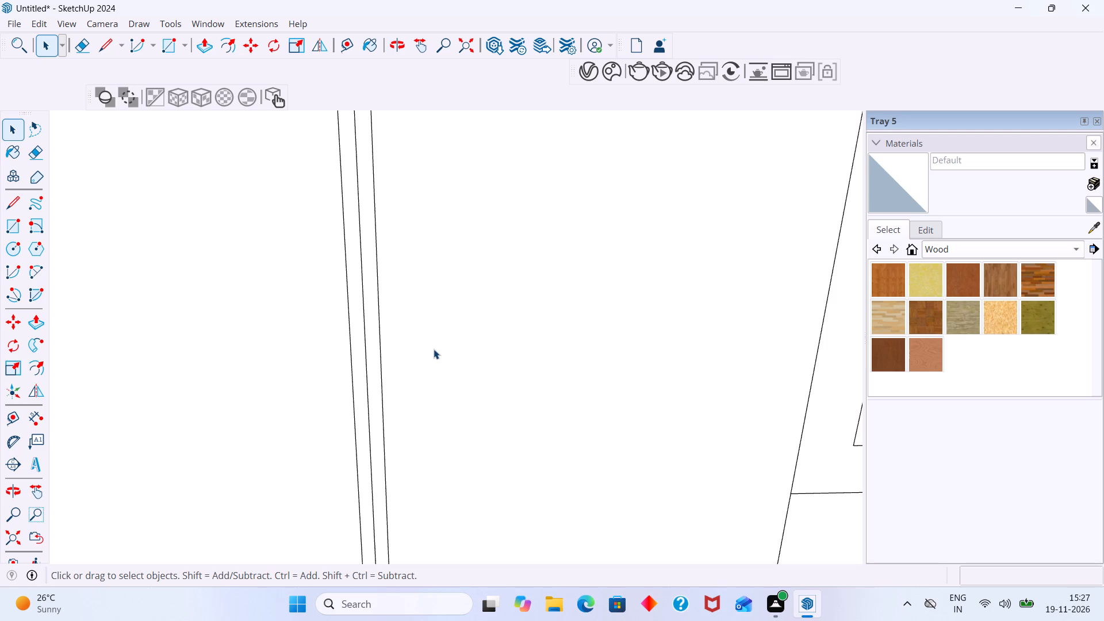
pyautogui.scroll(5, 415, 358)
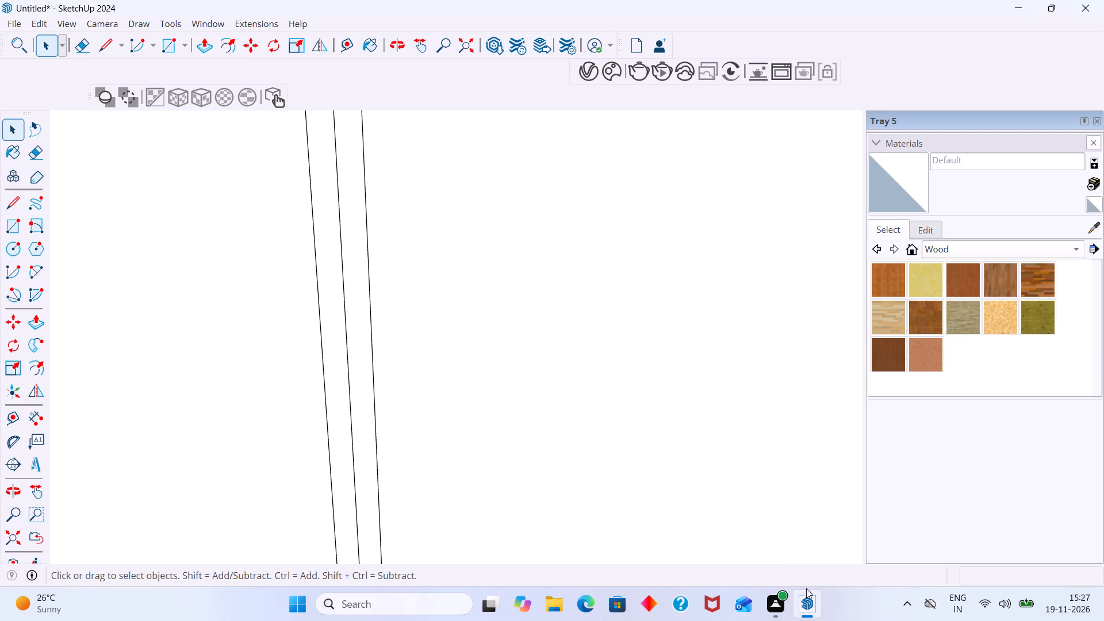
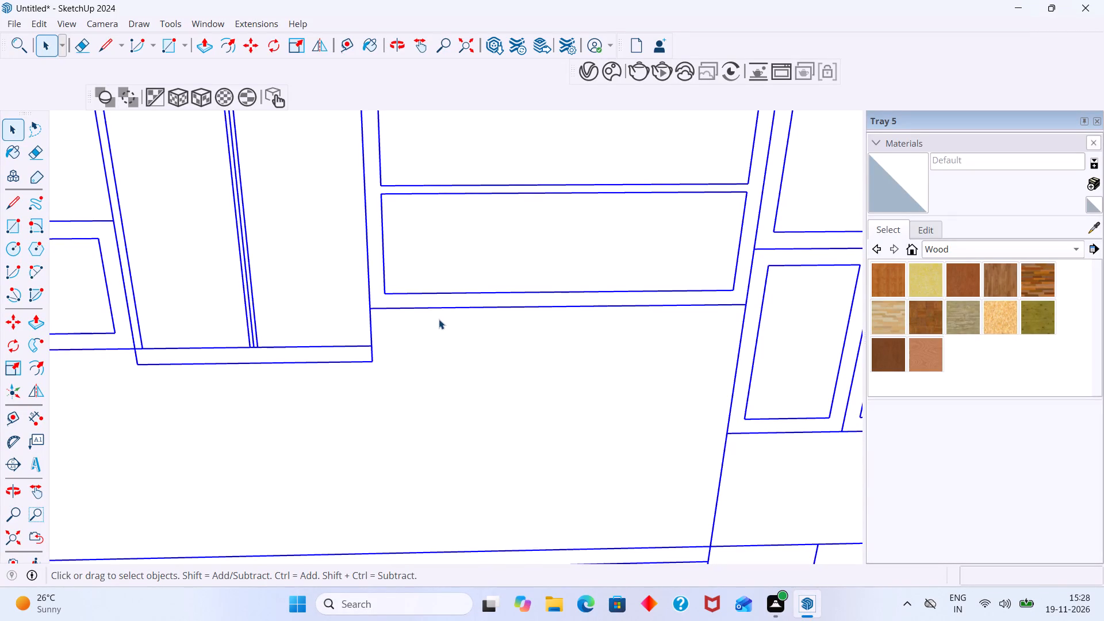
# Erase the middle of the three closely spaced vertical lines in the two-door upper wall cabinet beside the two stacked framed panels.
pyautogui.scroll(-13, 439, 319)
pyautogui.click(551, 200)
pyautogui.scroll(3, 427, 286)
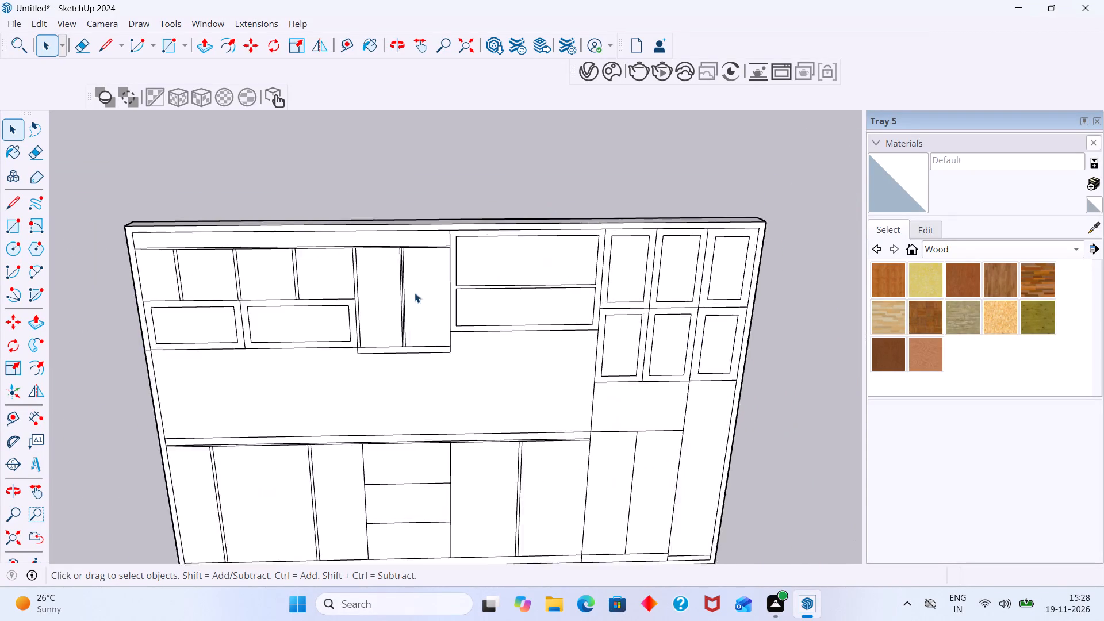
pyautogui.scroll(14, 415, 293)
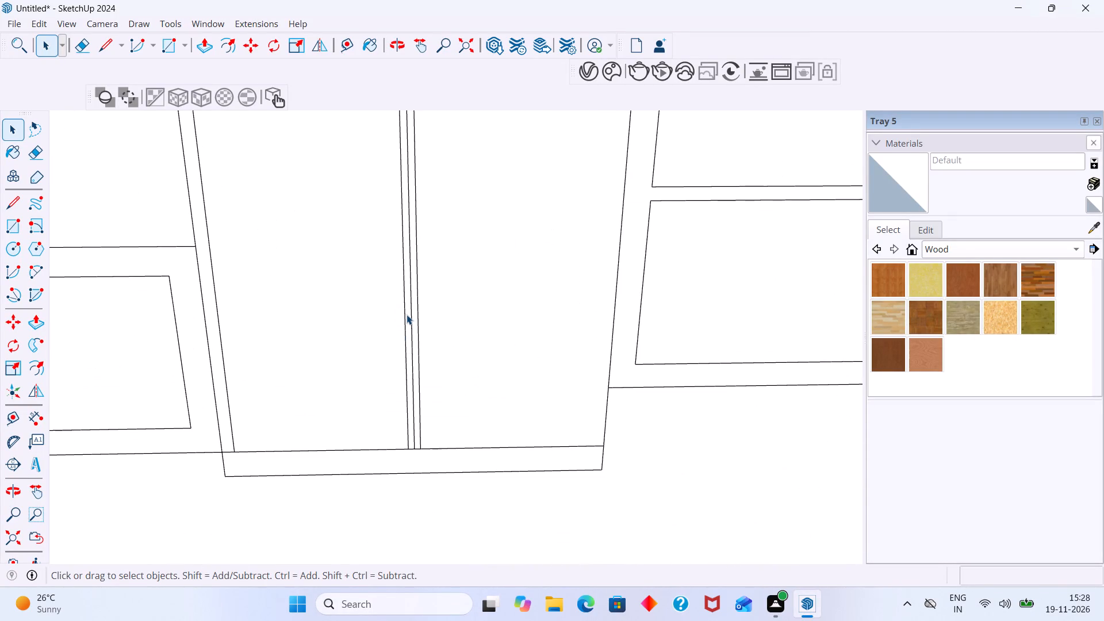
pyautogui.scroll(9, 419, 325)
pyautogui.doubleClick(402, 349)
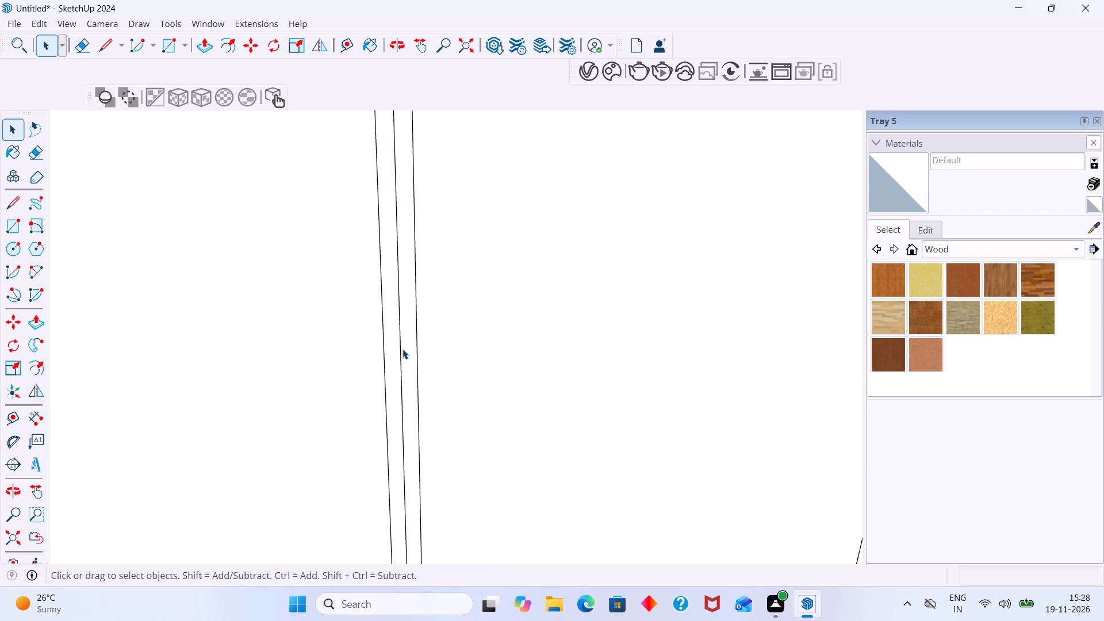
pyautogui.press('e')
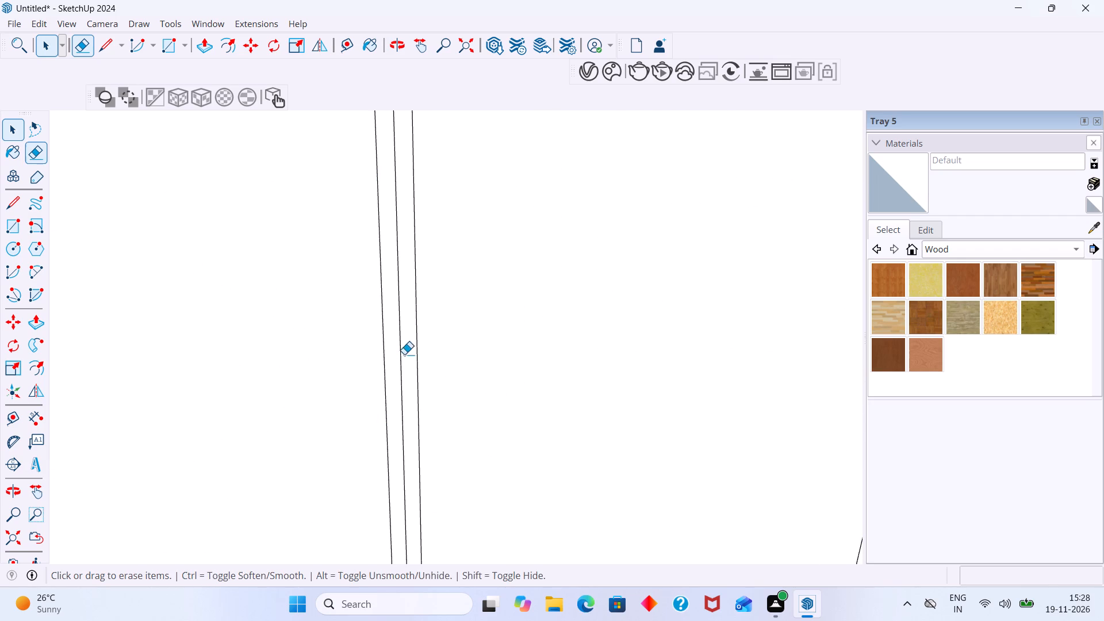
pyautogui.moveTo(409, 354); pyautogui.dragTo(400, 354)
pyautogui.scroll(-19, 402, 355)
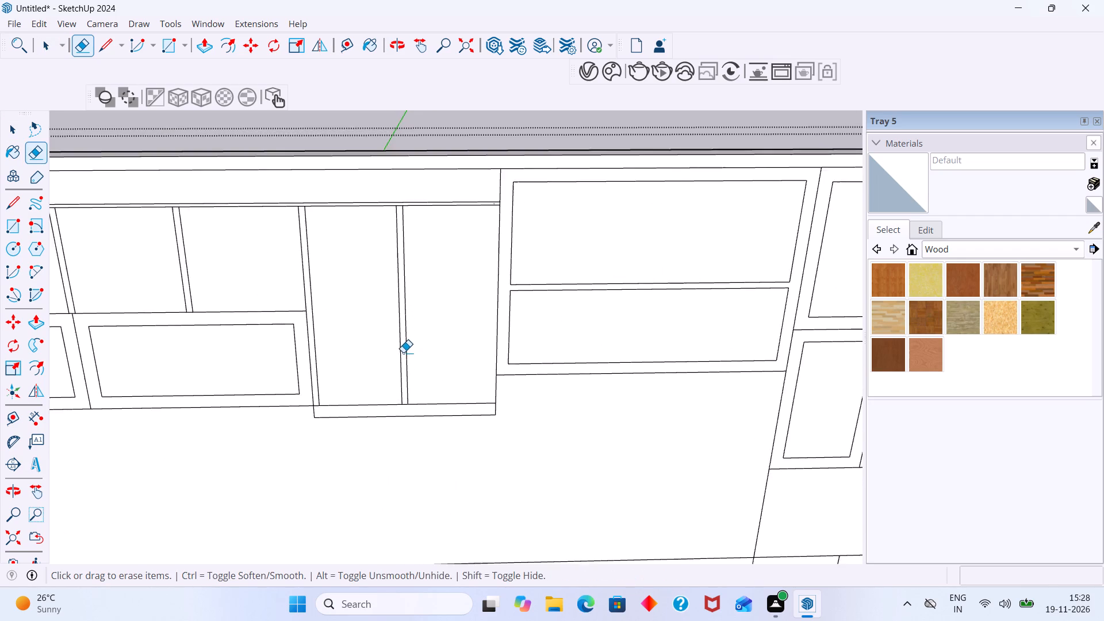
pyautogui.scroll(-5, 482, 358)
pyautogui.press('space')
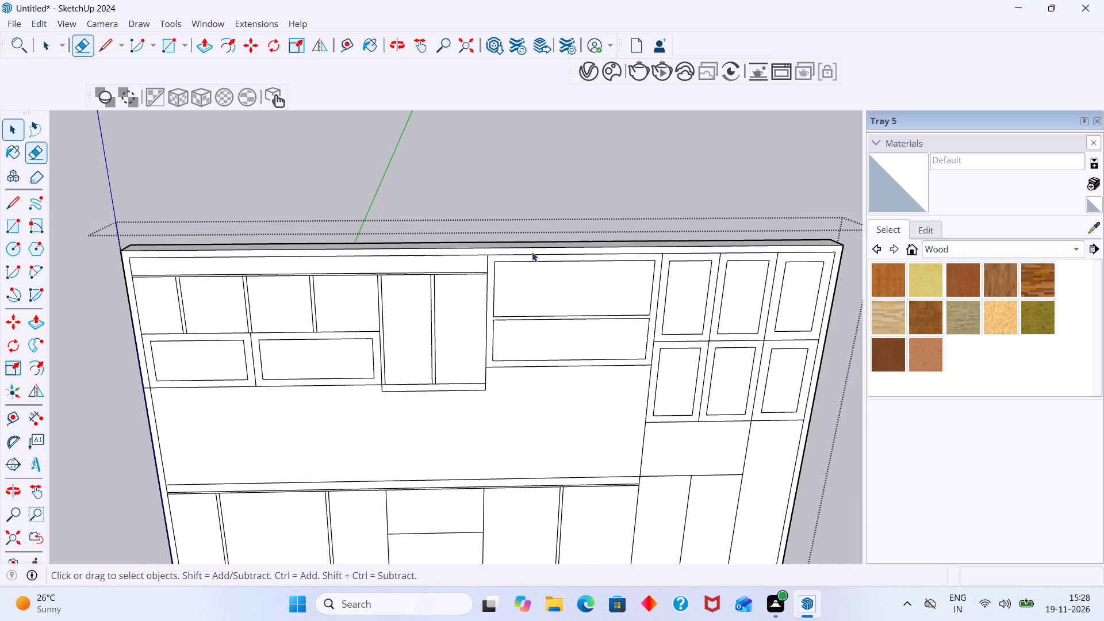
# Examine the cabinet elevation from several angles, from the upper wall cabinets across to the tall end unit.
pyautogui.click(559, 183)
pyautogui.keyDown('shift'); pyautogui.moveTo(520, 339); pyautogui.dragTo(477, 311, button='middle'); pyautogui.keyUp('shift')
pyautogui.scroll(10, 448, 278)
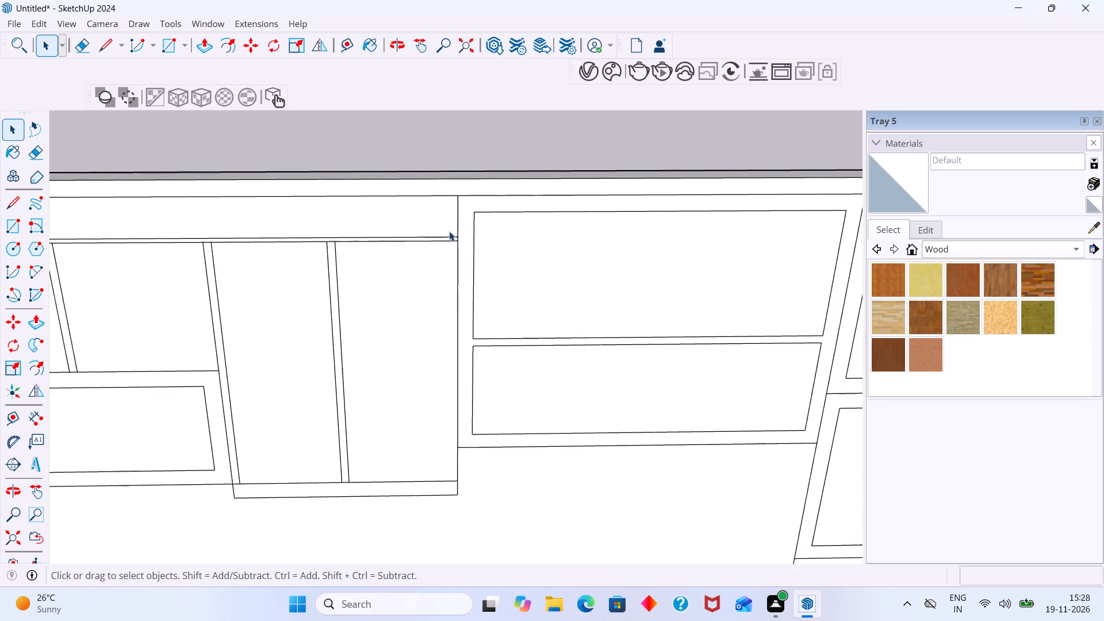
pyautogui.scroll(5, 449, 231)
pyautogui.moveTo(458, 240); pyautogui.dragTo(485, 246, button='middle')
pyautogui.scroll(-14, 485, 246)
pyautogui.moveTo(489, 275); pyautogui.dragTo(678, 267, button='middle')
pyautogui.scroll(-2, 605, 269)
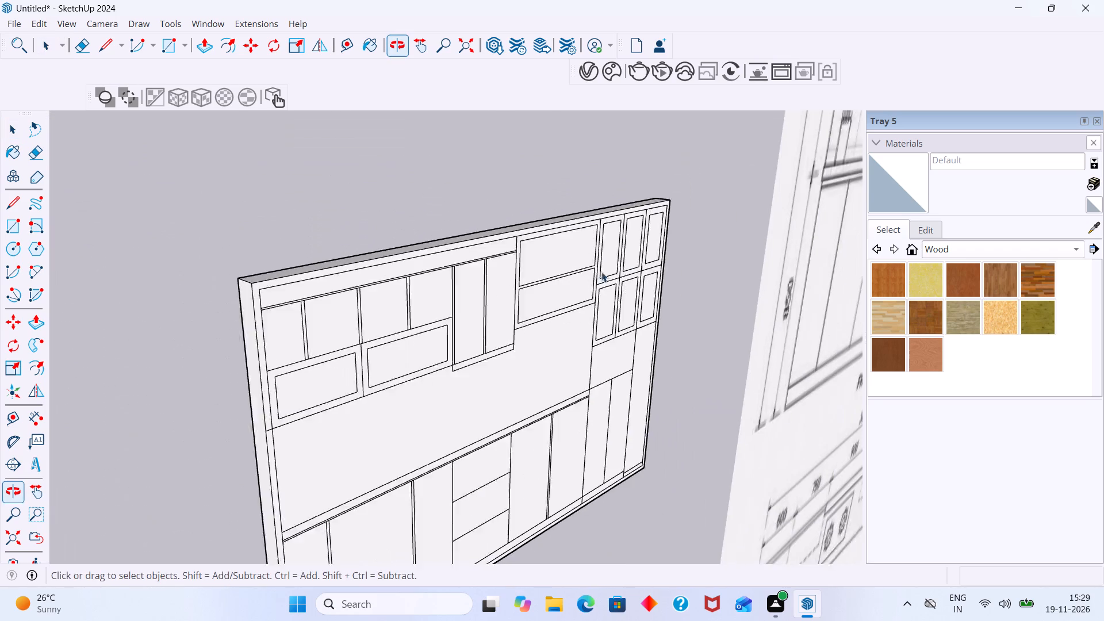
pyautogui.scroll(-6, 601, 272)
pyautogui.moveTo(566, 319); pyautogui.dragTo(489, 316, button='middle')
pyautogui.scroll(-1, 520, 308)
pyautogui.moveTo(552, 309); pyautogui.dragTo(466, 293, button='middle')
pyautogui.scroll(3, 563, 288)
pyautogui.moveTo(566, 344); pyautogui.dragTo(521, 301, button='middle')
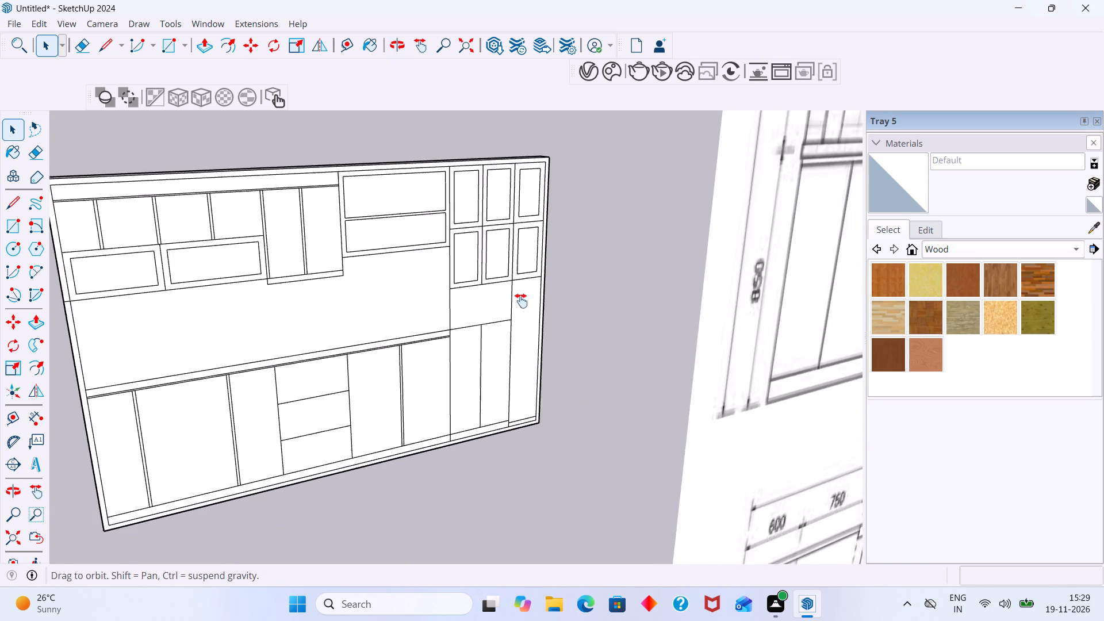
pyautogui.moveTo(521, 301); pyautogui.dragTo(512, 308, button='middle')
# Select both segments of the vertical divider beside the tall end unit and copy them 9 mm into the tall unit.
pyautogui.scroll(4, 493, 369)
pyautogui.scroll(1, 549, 281)
pyautogui.moveTo(549, 281); pyautogui.dragTo(455, 270, button='middle')
pyautogui.scroll(-3, 433, 251)
pyautogui.moveTo(425, 250); pyautogui.dragTo(381, 268, button='middle')
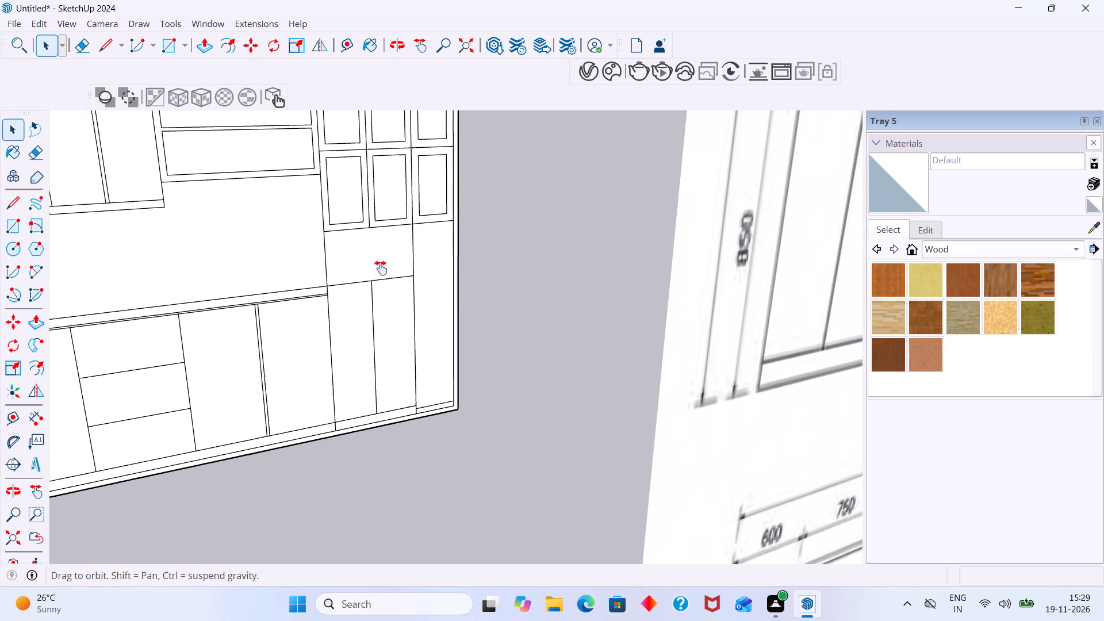
pyautogui.moveTo(381, 268); pyautogui.dragTo(369, 273, button='middle')
pyautogui.scroll(8, 366, 267)
pyautogui.click(369, 248)
pyautogui.doubleClick(369, 248)
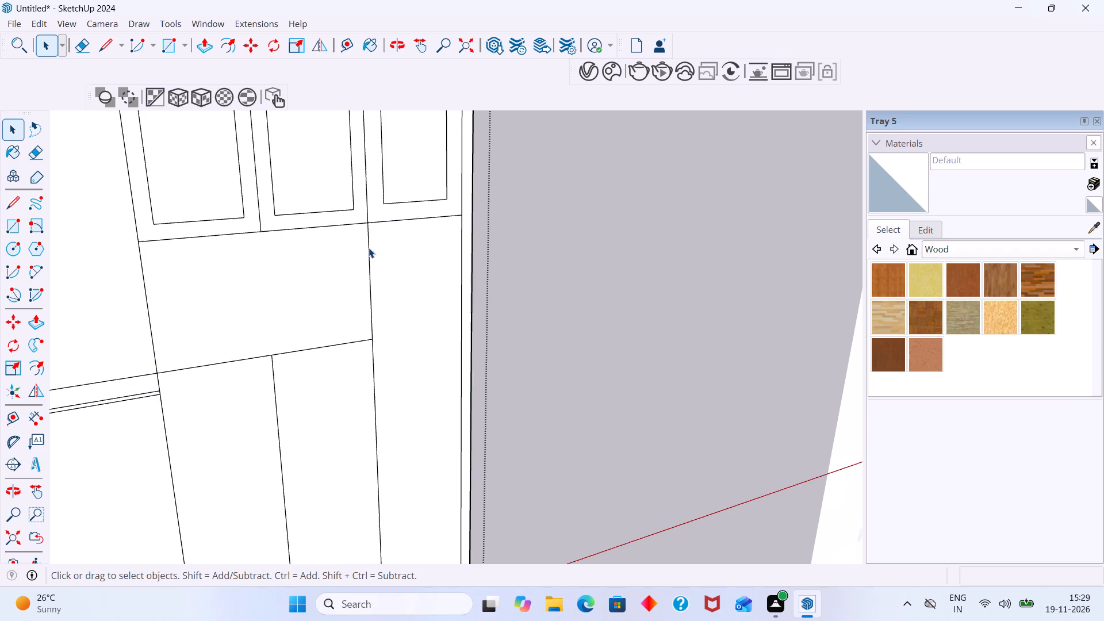
pyautogui.click(370, 254)
pyautogui.keyDown('shift'); pyautogui.moveTo(385, 417); pyautogui.dragTo(340, 382); pyautogui.keyUp('shift')
pyautogui.keyDown('shift'); pyautogui.click(362, 366); pyautogui.keyUp('shift')
pyautogui.keyDown('shift'); pyautogui.click(404, 354); pyautogui.keyUp('shift')
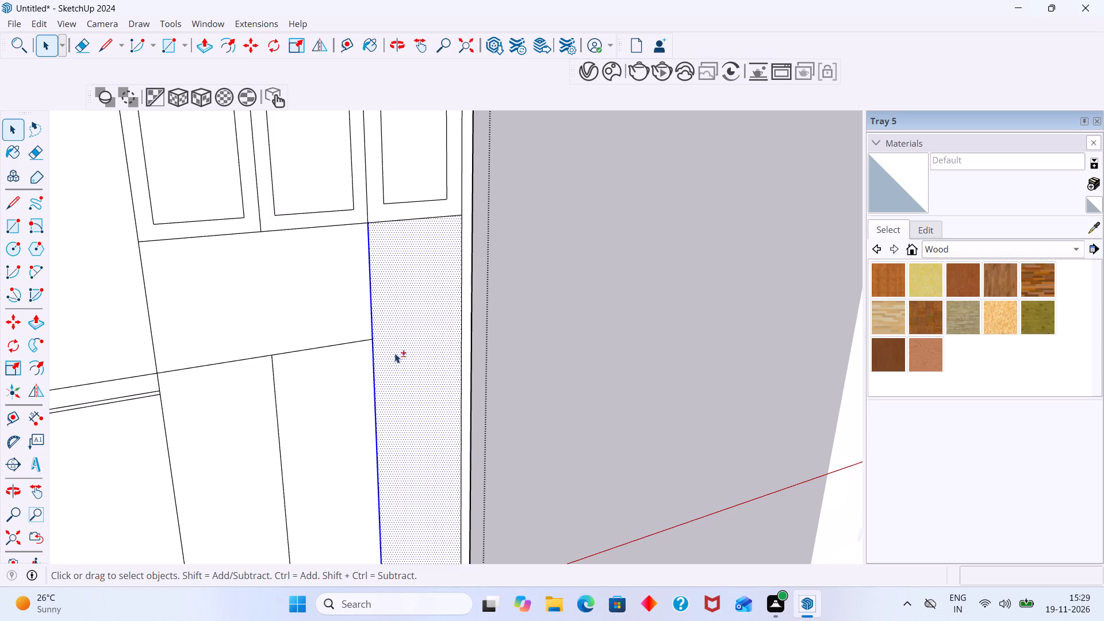
pyautogui.keyDown('shift'); pyautogui.scroll(-6, 388, 351); pyautogui.keyUp('shift')
pyautogui.moveTo(347, 356); pyautogui.dragTo(308, 361, button='middle')
pyautogui.scroll(-4, 338, 354)
pyautogui.keyDown('shift'); pyautogui.scroll(7, 372, 442); pyautogui.keyUp('shift')
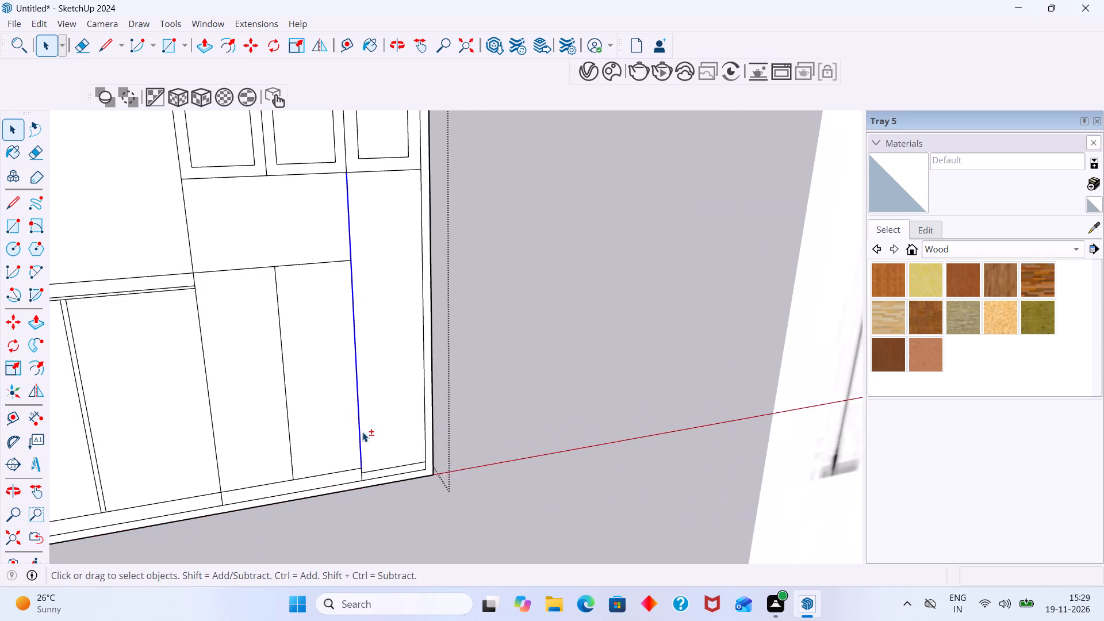
pyautogui.keyDown('shift'); pyautogui.scroll(8, 362, 432); pyautogui.keyUp('shift')
pyautogui.keyDown('shift'); pyautogui.moveTo(368, 438); pyautogui.dragTo(358, 399, button='middle'); pyautogui.keyUp('shift')
pyautogui.scroll(-9, 352, 389)
pyautogui.moveTo(352, 348); pyautogui.dragTo(347, 421, button='middle')
pyautogui.moveTo(347, 366); pyautogui.dragTo(397, 457, button='middle')
pyautogui.press('m')
pyautogui.scroll(3, 384, 360)
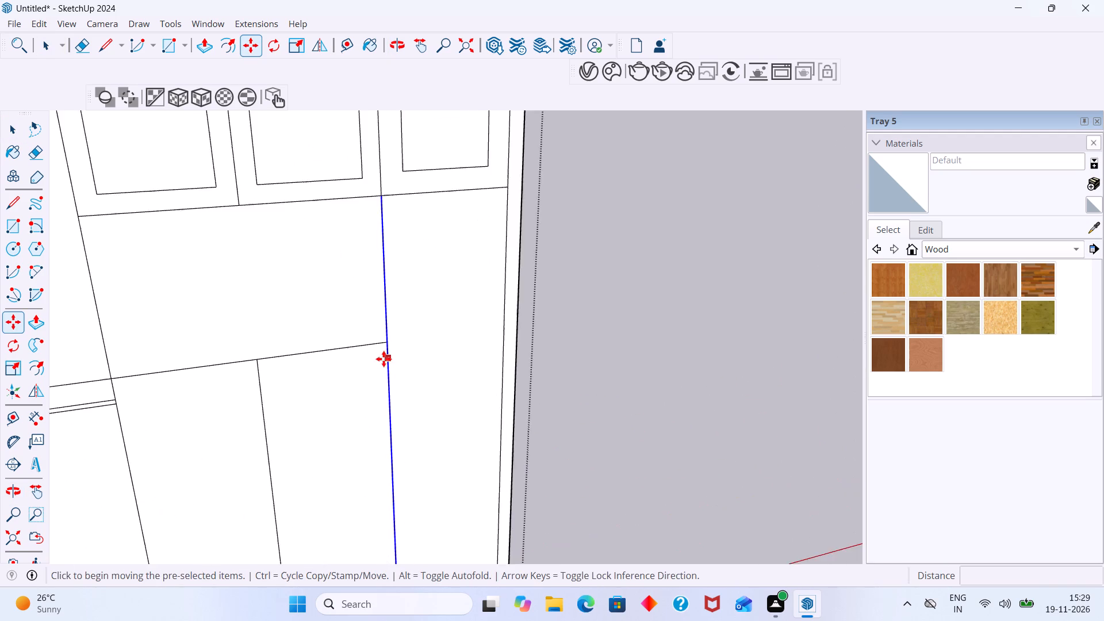
pyautogui.scroll(5, 384, 359)
pyautogui.click(390, 335)
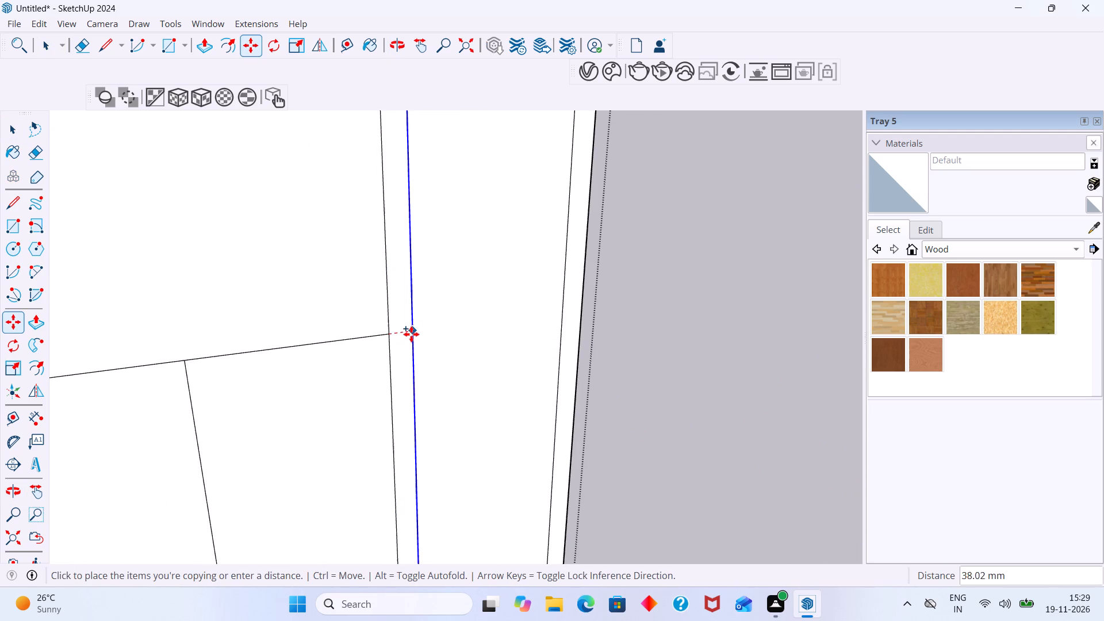
pyautogui.scroll(-6, 409, 334)
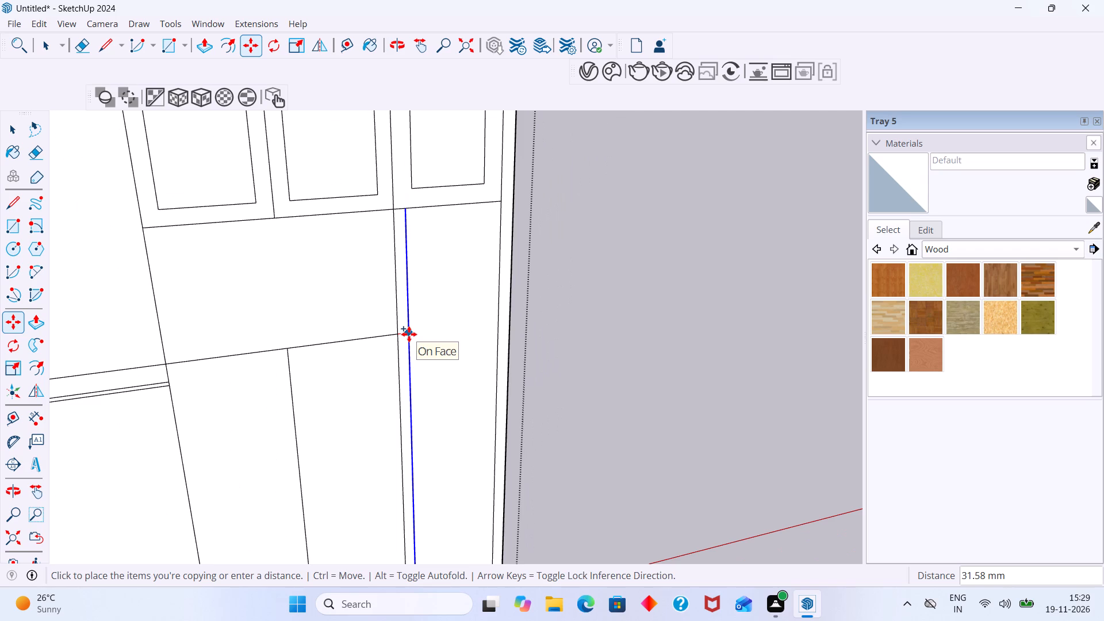
pyautogui.press('9')
pyautogui.press('Return')
# Copy the new divider line 18 mm back across the original line to form the other side of the panel.
pyautogui.scroll(11, 409, 333)
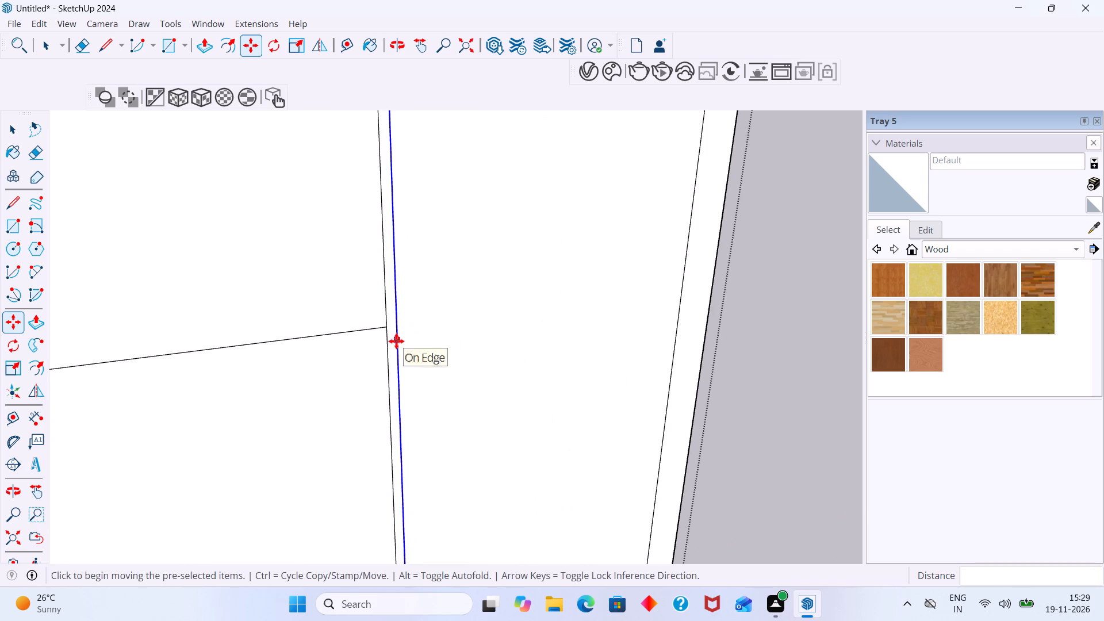
pyautogui.click(396, 341)
pyautogui.write('18')
pyautogui.press('Return')
pyautogui.press('space')
pyautogui.scroll(-9, 393, 332)
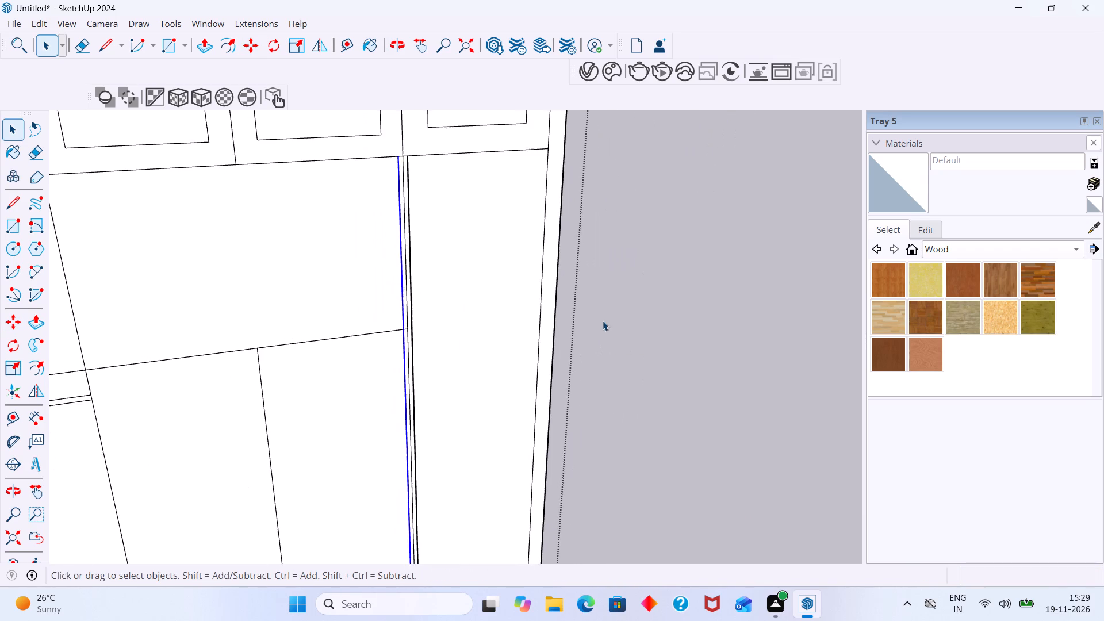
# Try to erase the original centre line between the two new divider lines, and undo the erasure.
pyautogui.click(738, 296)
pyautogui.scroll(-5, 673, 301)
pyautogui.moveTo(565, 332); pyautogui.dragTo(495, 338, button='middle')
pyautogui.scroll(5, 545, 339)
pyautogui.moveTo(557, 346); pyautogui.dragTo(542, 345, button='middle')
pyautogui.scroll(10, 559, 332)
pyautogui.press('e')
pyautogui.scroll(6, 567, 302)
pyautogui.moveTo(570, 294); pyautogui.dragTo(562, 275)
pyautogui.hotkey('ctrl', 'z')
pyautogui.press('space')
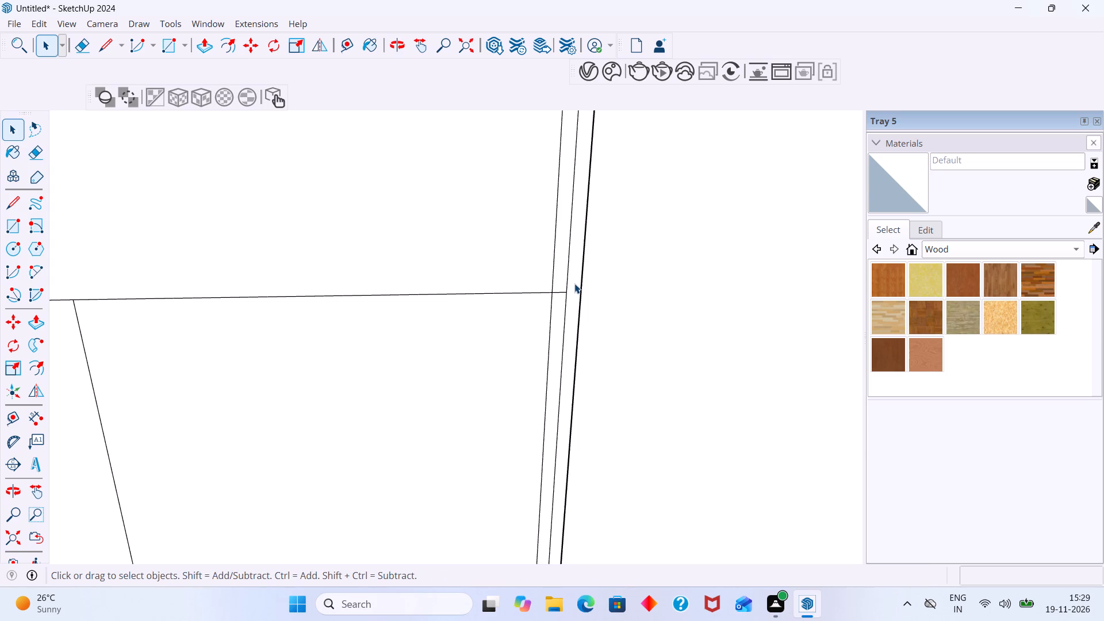
# Erase the original centre line segments and the short horizontal stub between the two divider lines.
pyautogui.tripleClick(574, 283)
pyautogui.click(572, 285)
pyautogui.click(569, 288)
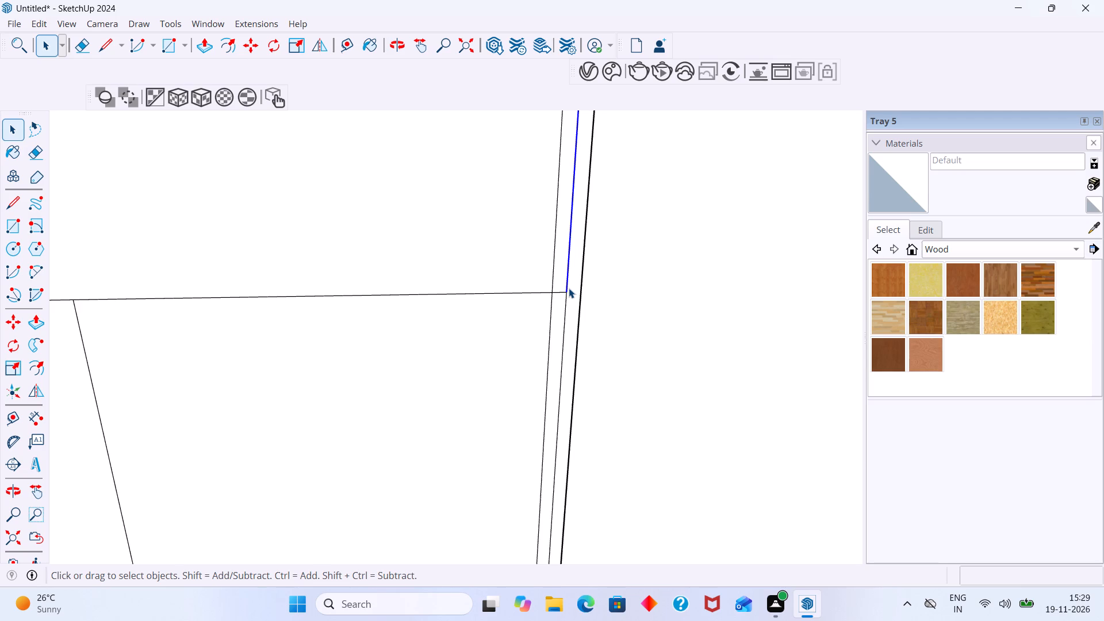
pyautogui.press('e')
pyautogui.click(569, 288)
pyautogui.moveTo(563, 289); pyautogui.dragTo(563, 301)
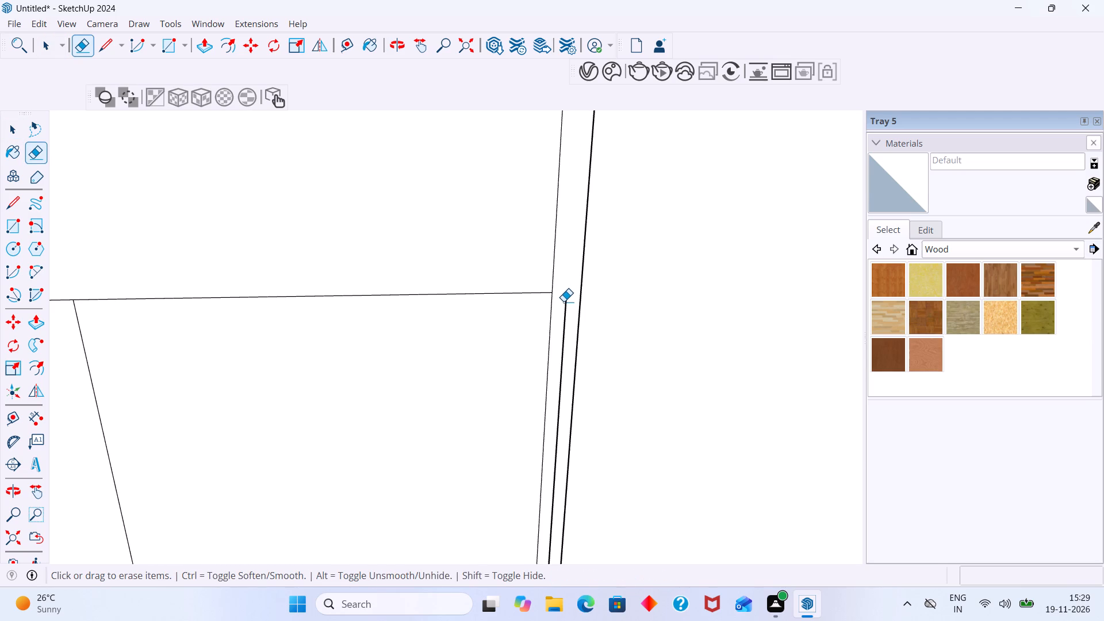
pyautogui.click(565, 302)
# Draw a short 9 mm line at the divider's foot, joining the plinth's top corner to the open lower end of the divider line.
pyautogui.scroll(-20, 565, 301)
pyautogui.scroll(-1, 565, 301)
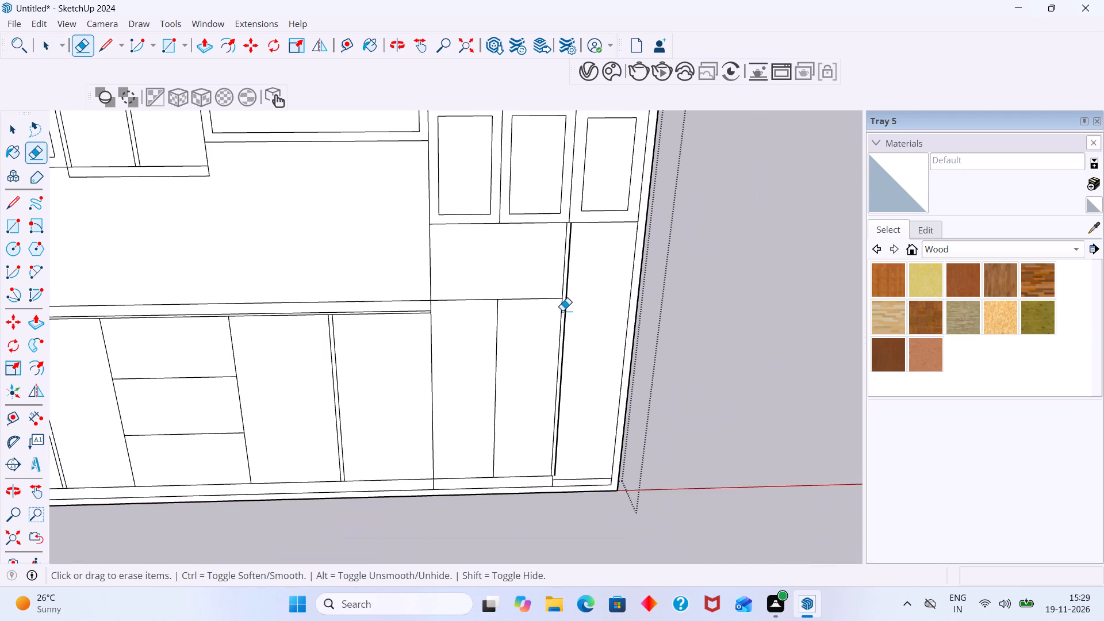
pyautogui.moveTo(559, 356); pyautogui.dragTo(591, 279, button='middle')
pyautogui.scroll(5, 568, 374)
pyautogui.keyDown('shift'); pyautogui.moveTo(604, 404); pyautogui.dragTo(623, 332, button='middle'); pyautogui.keyUp('shift')
pyautogui.scroll(3, 601, 348)
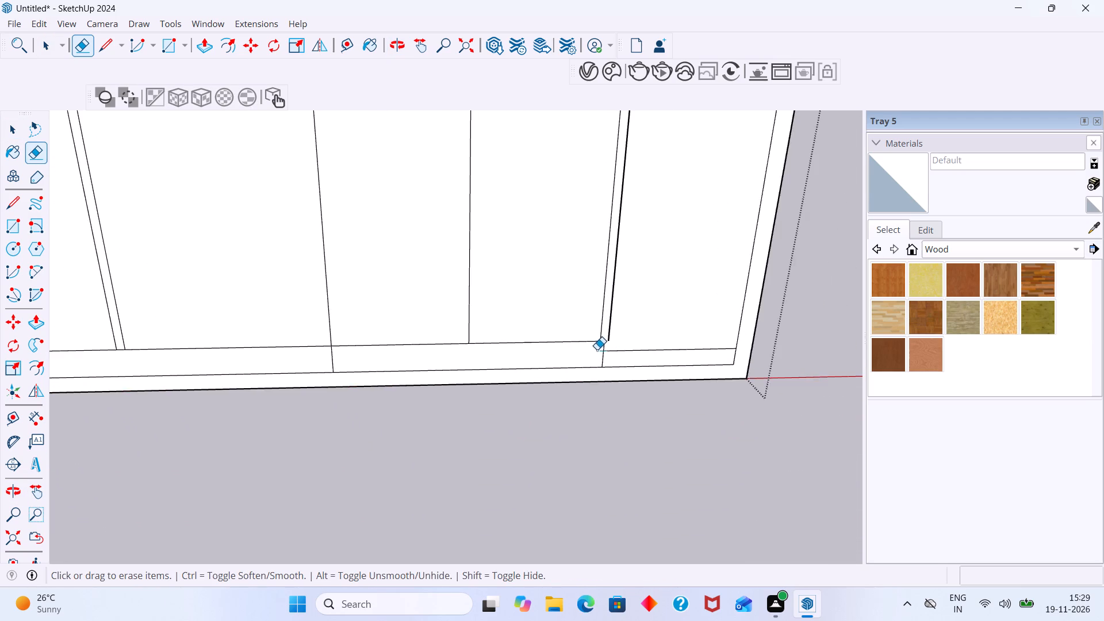
pyautogui.scroll(10, 597, 350)
pyautogui.scroll(-13, 601, 342)
pyautogui.scroll(6, 612, 336)
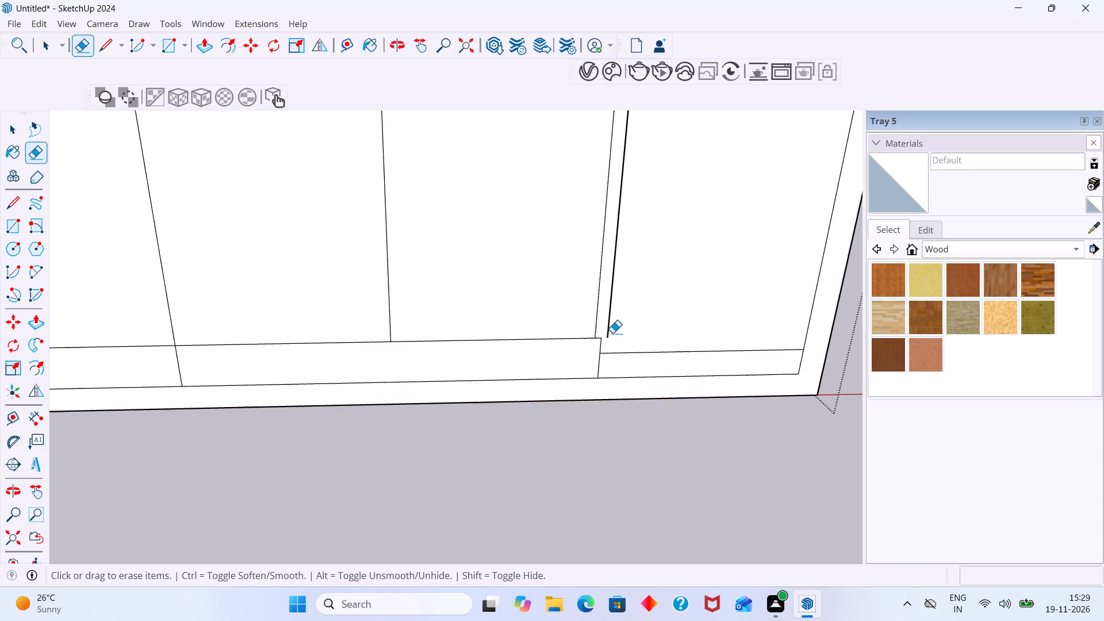
pyautogui.scroll(9, 609, 333)
pyautogui.scroll(-13, 608, 338)
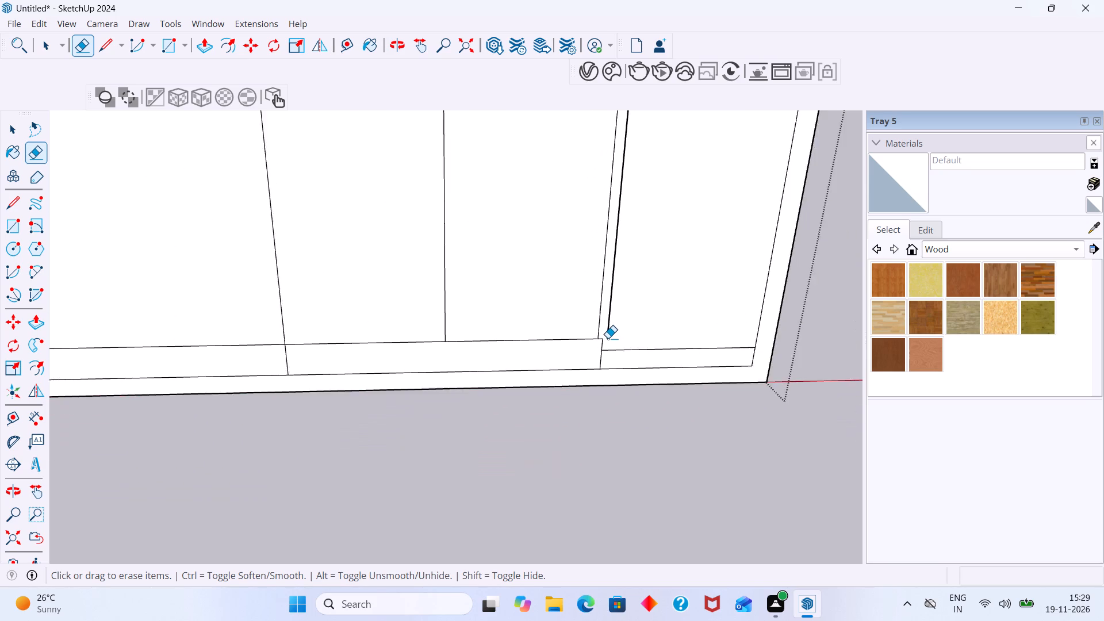
pyautogui.scroll(-5, 608, 338)
pyautogui.scroll(11, 608, 339)
pyautogui.press('space')
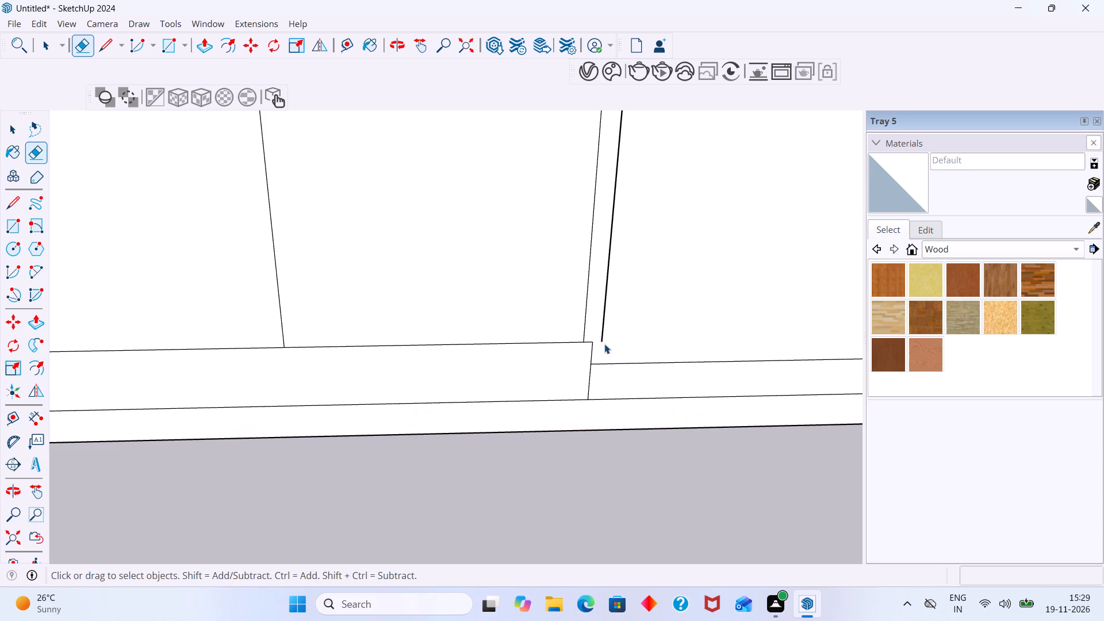
pyautogui.doubleClick(626, 332)
pyautogui.press('l')
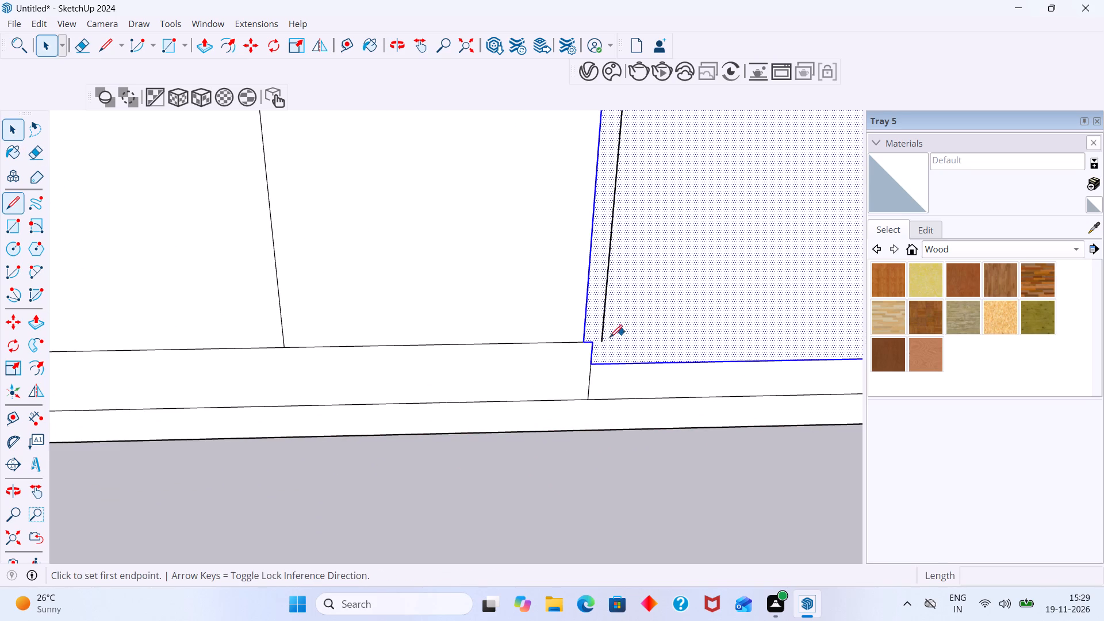
pyautogui.click(589, 344)
pyautogui.click(603, 342)
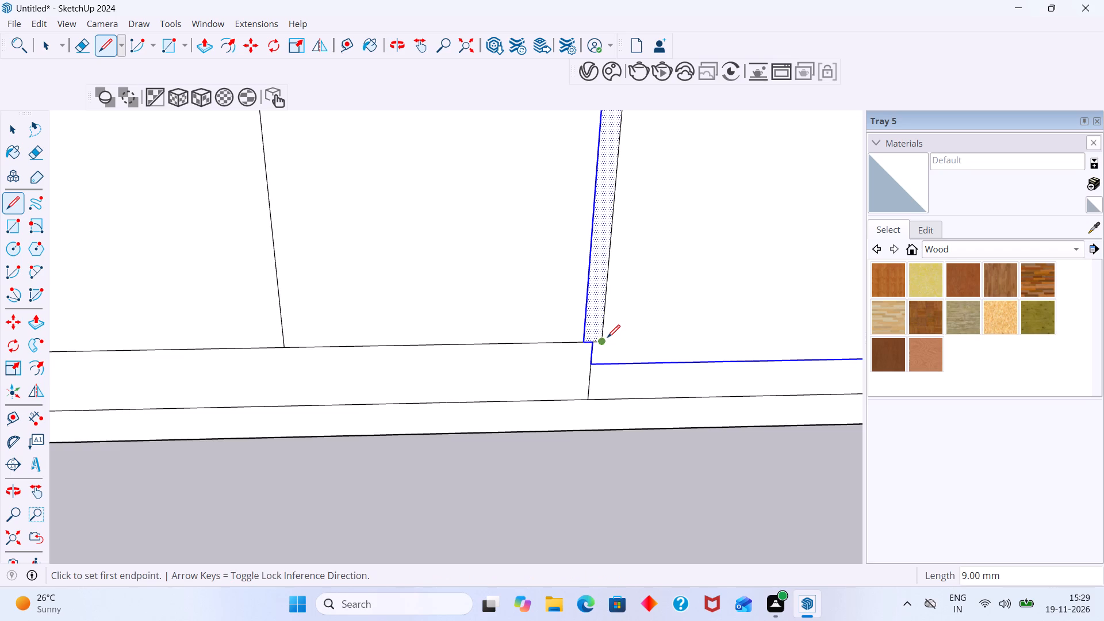
pyautogui.press('space')
pyautogui.scroll(-9, 622, 331)
pyautogui.click(646, 439)
# Examine the divider's base and the junctions between the tall unit, the countertop and the base and wall cabinets.
pyautogui.scroll(-2, 628, 416)
pyautogui.keyDown('shift'); pyautogui.moveTo(637, 405); pyautogui.dragTo(609, 440, button='middle'); pyautogui.keyUp('shift')
pyautogui.scroll(-2, 609, 427)
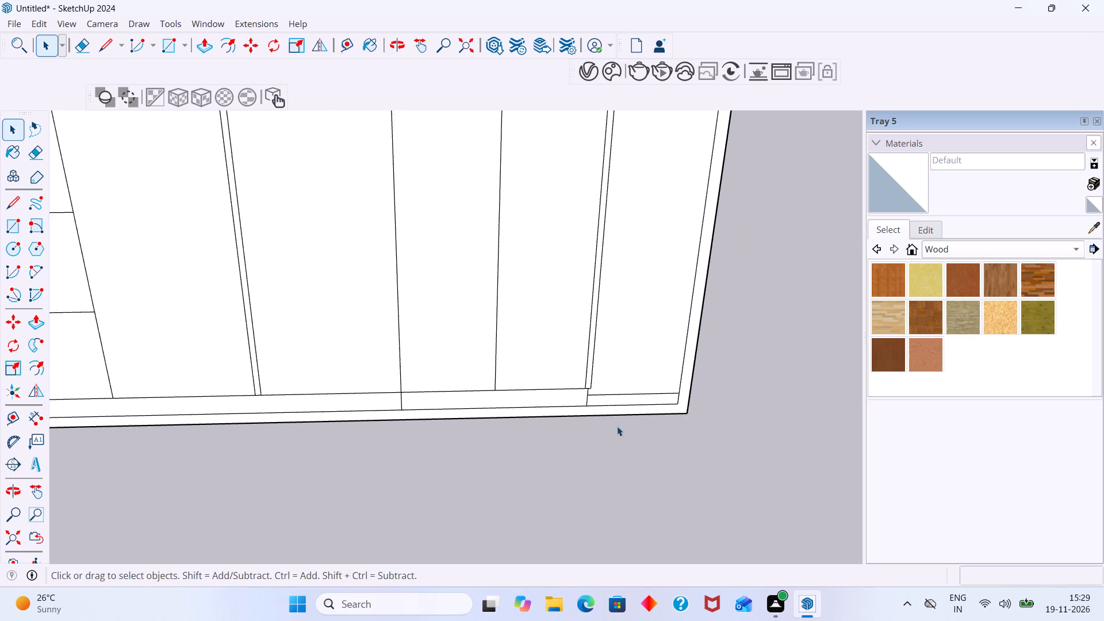
pyautogui.scroll(-3, 617, 426)
pyautogui.moveTo(629, 427); pyautogui.dragTo(634, 436, button='middle')
pyautogui.scroll(-3, 631, 434)
pyautogui.keyDown('shift'); pyautogui.moveTo(627, 409); pyautogui.dragTo(624, 463, button='middle'); pyautogui.keyUp('shift')
pyautogui.scroll(8, 601, 448)
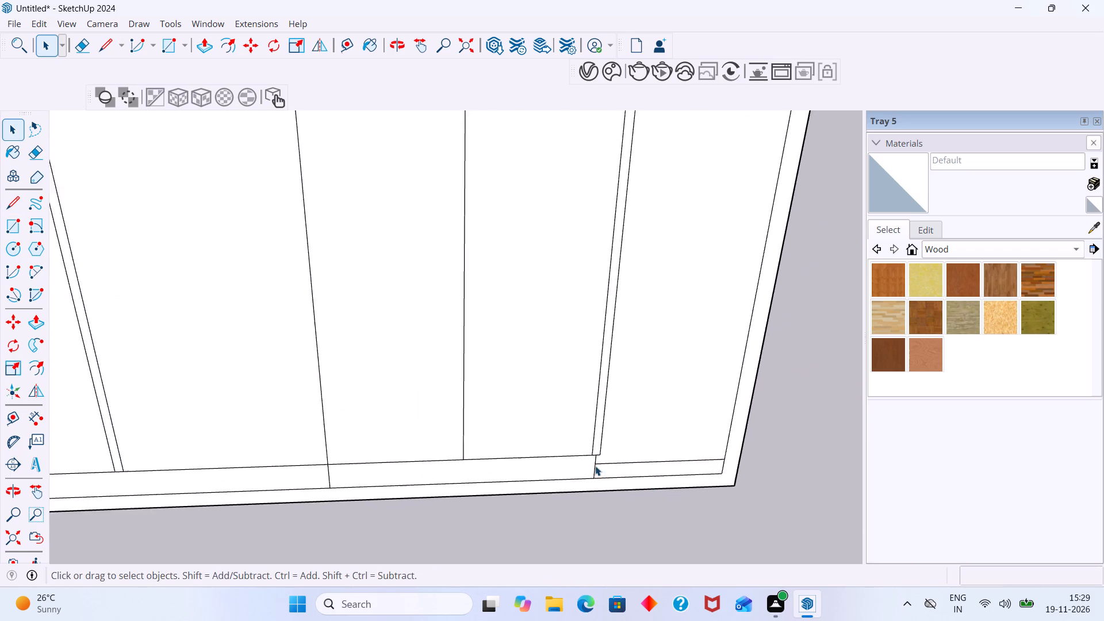
pyautogui.scroll(12, 595, 466)
pyautogui.scroll(-19, 586, 430)
pyautogui.keyDown('shift'); pyautogui.moveTo(558, 378); pyautogui.dragTo(564, 430, button='middle'); pyautogui.keyUp('shift')
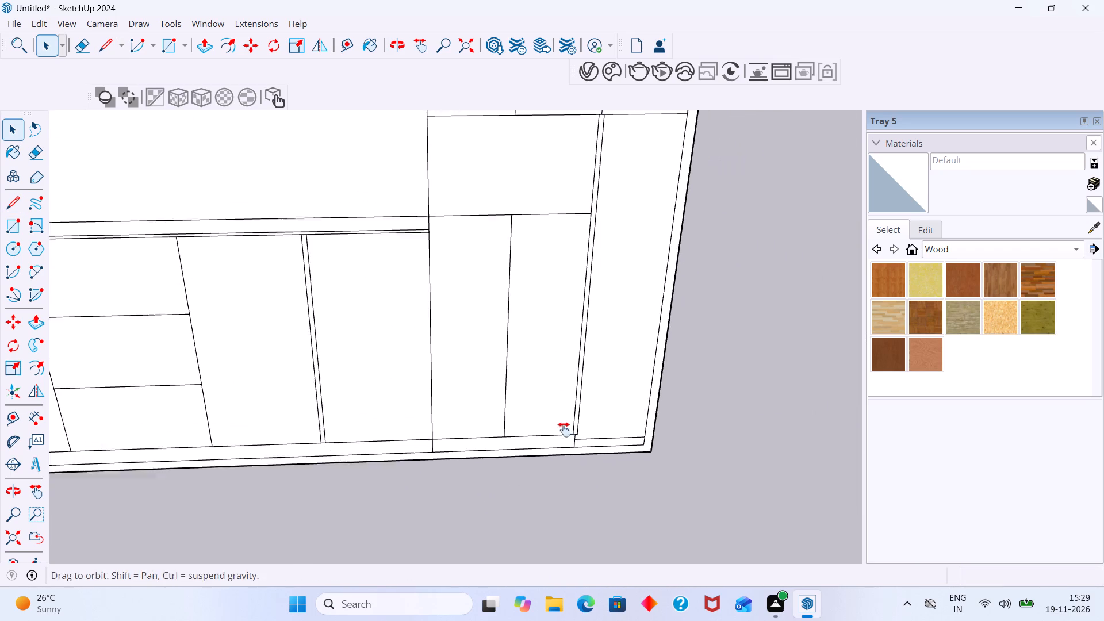
pyautogui.keyDown('shift'); pyautogui.moveTo(564, 430); pyautogui.dragTo(566, 435, button='middle'); pyautogui.keyUp('shift')
pyautogui.keyDown('shift'); pyautogui.moveTo(573, 342); pyautogui.dragTo(586, 496, button='middle'); pyautogui.keyUp('shift')
pyautogui.scroll(1, 509, 423)
pyautogui.scroll(-7, 508, 423)
pyautogui.moveTo(539, 423); pyautogui.dragTo(583, 422, button='middle')
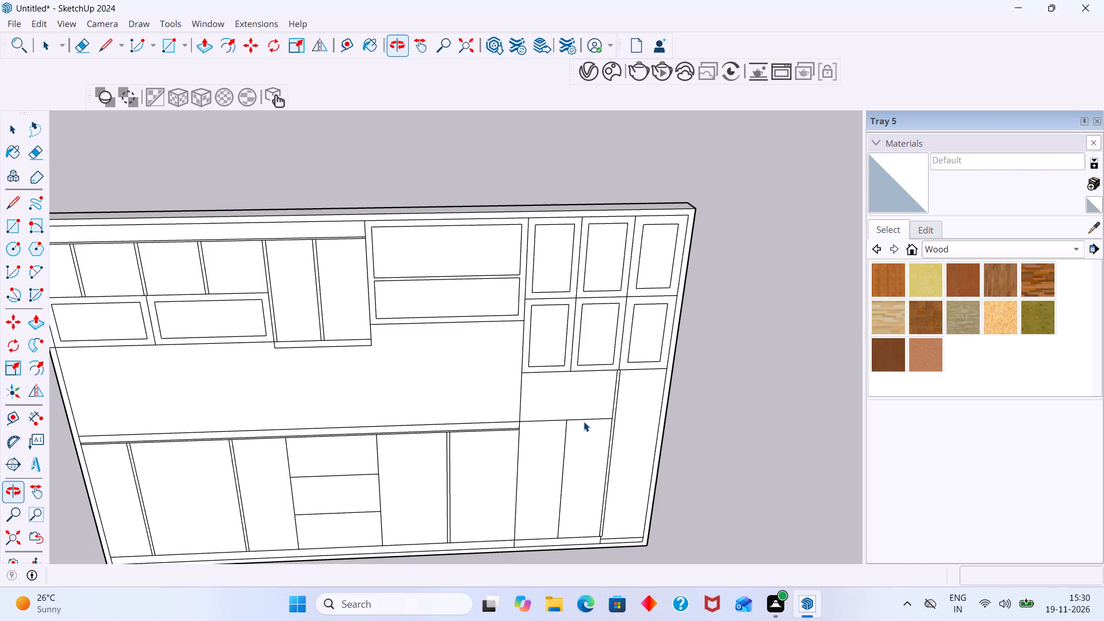
pyautogui.scroll(14, 566, 421)
pyautogui.scroll(-12, 539, 412)
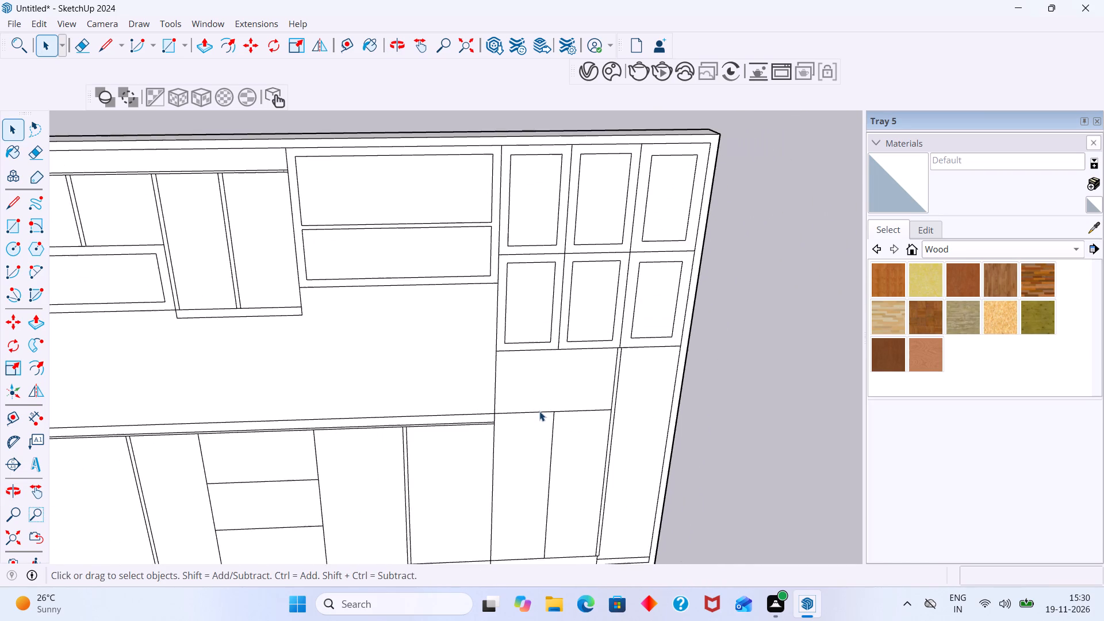
pyautogui.scroll(-2, 539, 411)
pyautogui.moveTo(529, 416); pyautogui.dragTo(586, 412, button='middle')
pyautogui.scroll(7, 518, 421)
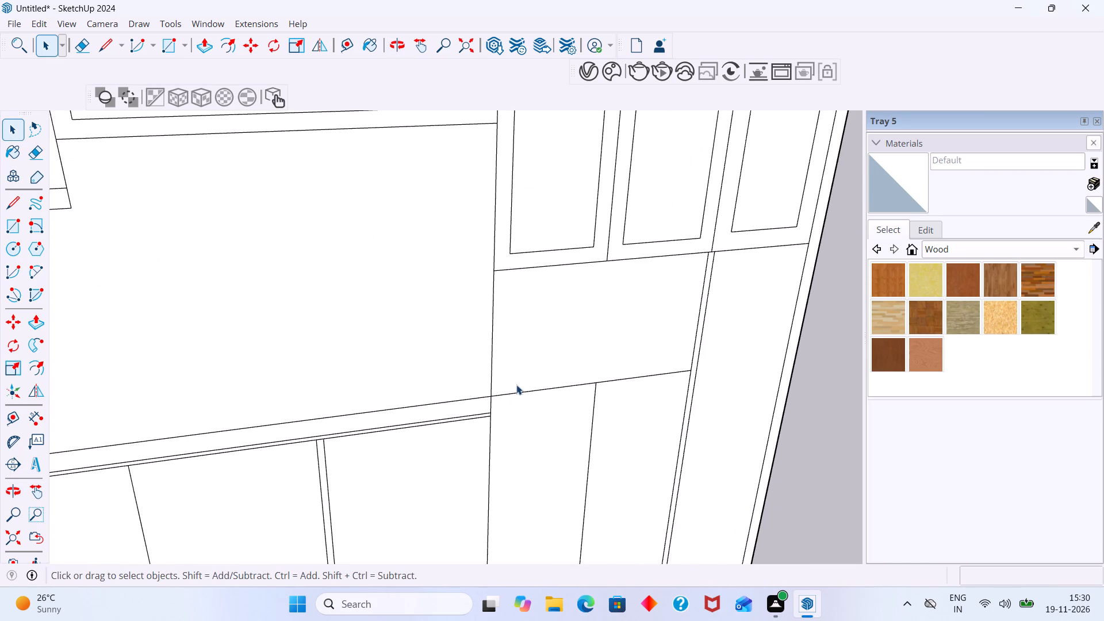
# Copy both segments of the horizontal line above the tall unit's lower doors 9 mm upward.
pyautogui.tripleClick(517, 389)
pyautogui.click(522, 393)
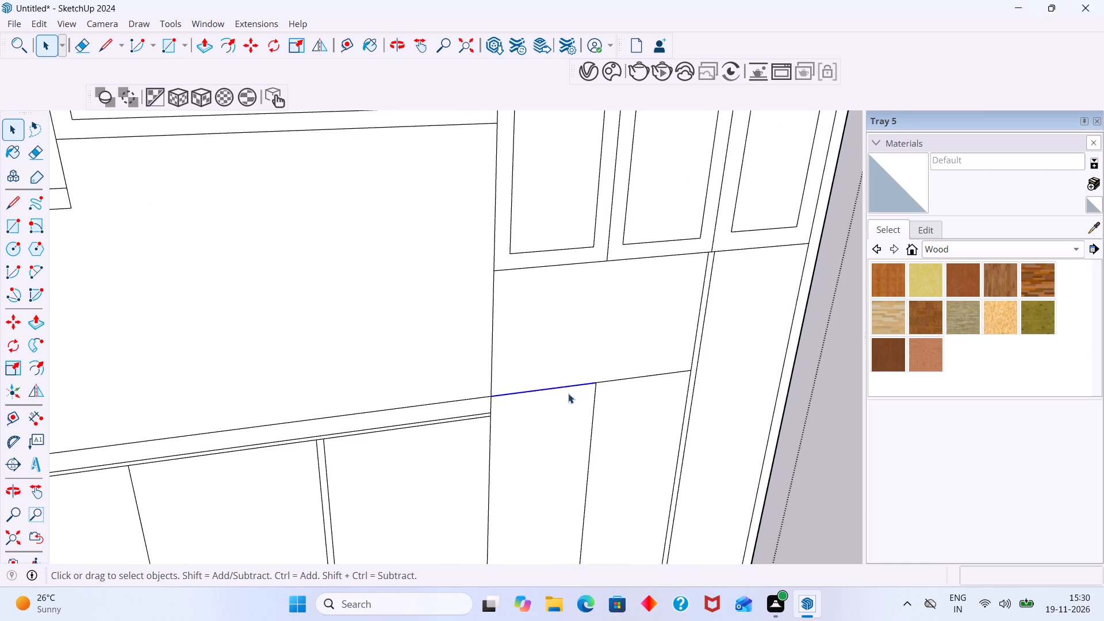
pyautogui.keyDown('shift'); pyautogui.moveTo(627, 386); pyautogui.dragTo(606, 356); pyautogui.keyUp('shift')
pyautogui.keyDown('shift'); pyautogui.click(604, 360); pyautogui.keyUp('shift')
pyautogui.keyDown('shift'); pyautogui.click(609, 407); pyautogui.keyUp('shift')
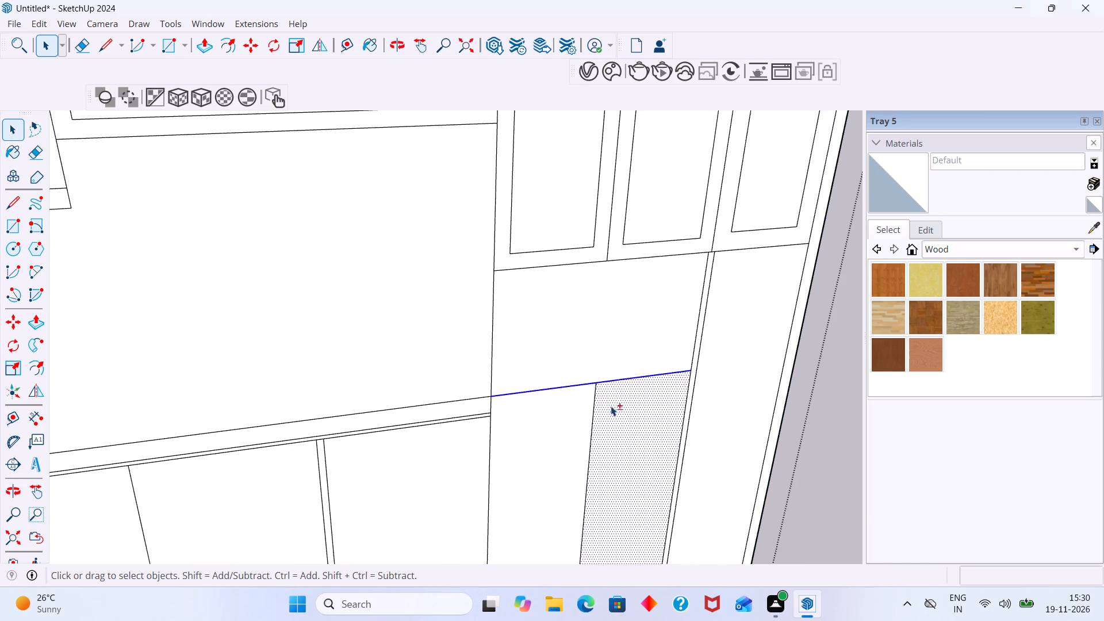
pyautogui.press('m')
pyautogui.scroll(6, 599, 389)
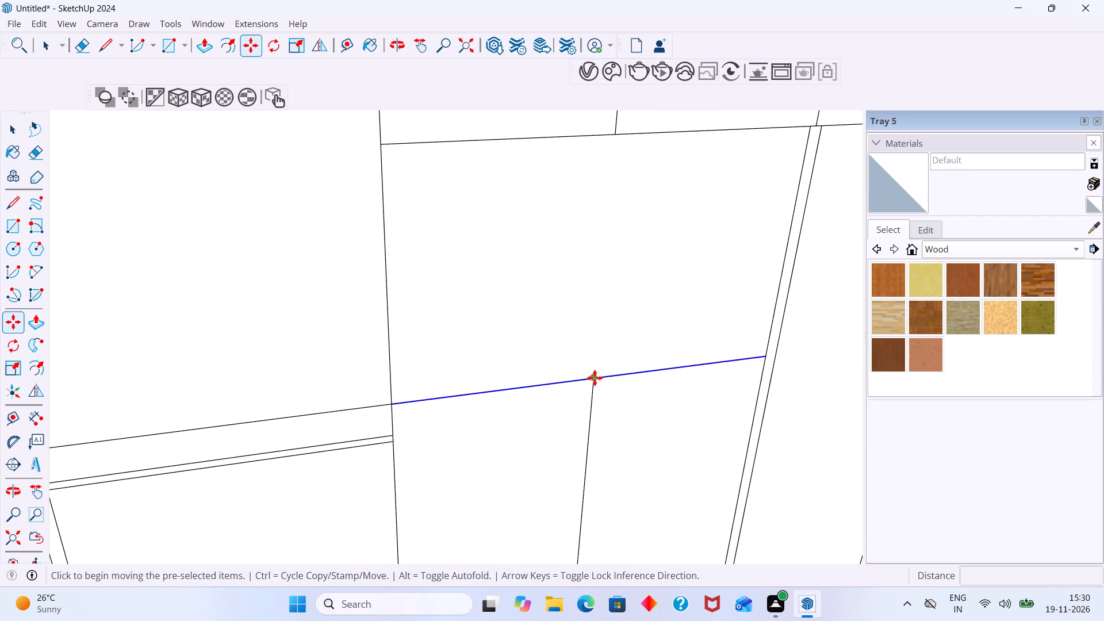
pyautogui.click(595, 378)
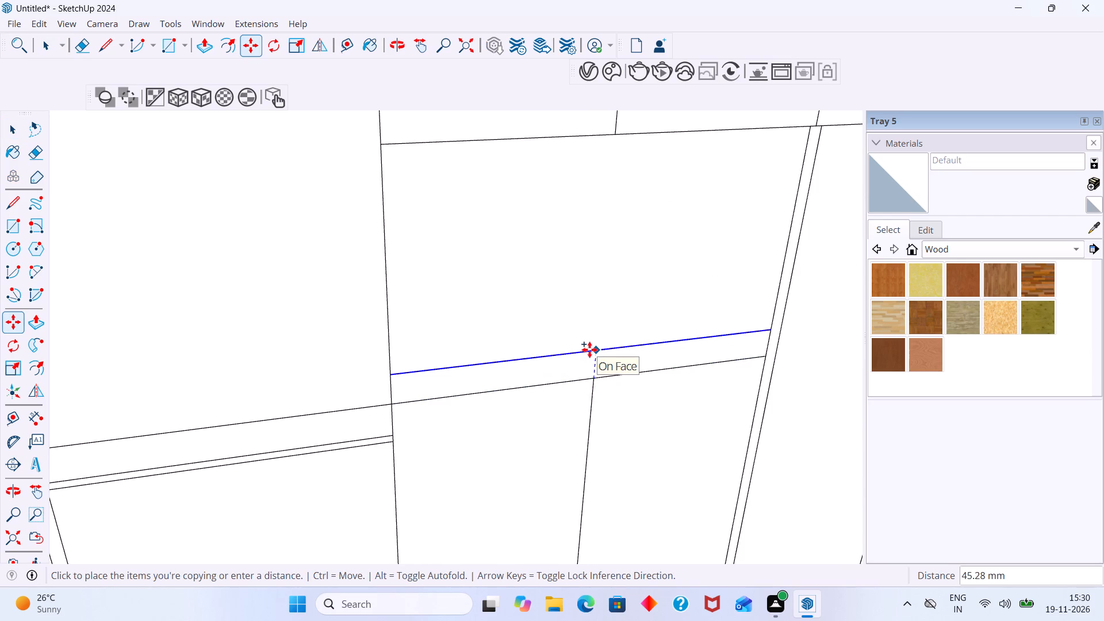
pyautogui.press('9')
pyautogui.press('Return')
# Copy the raised horizontal line 18 mm downward, below the original line above the tall unit's lower doors.
pyautogui.scroll(6, 586, 374)
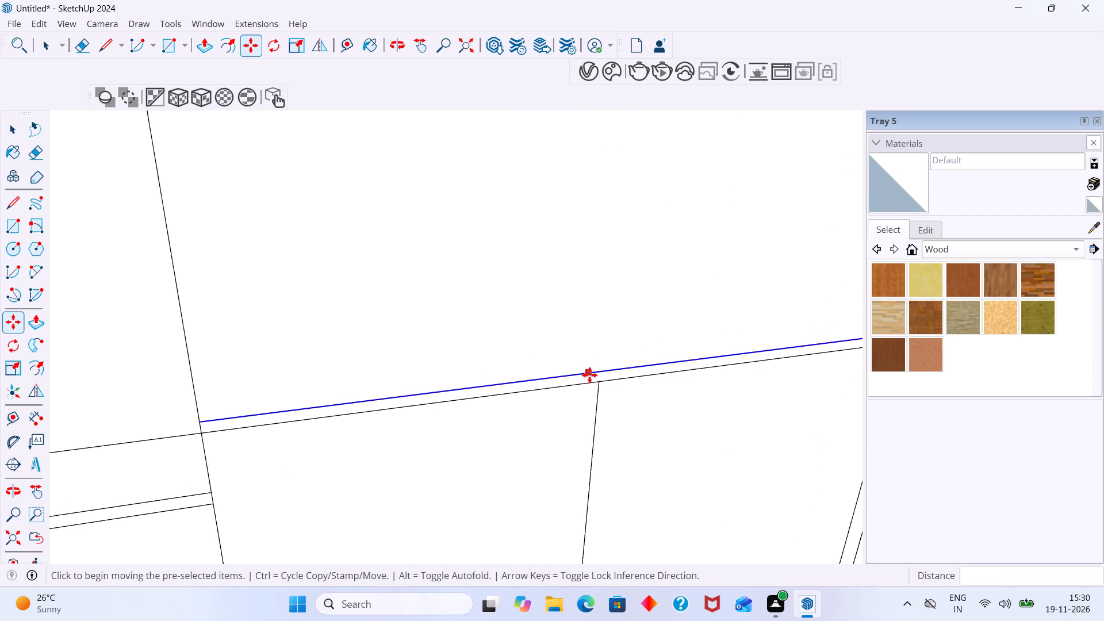
pyautogui.click(595, 373)
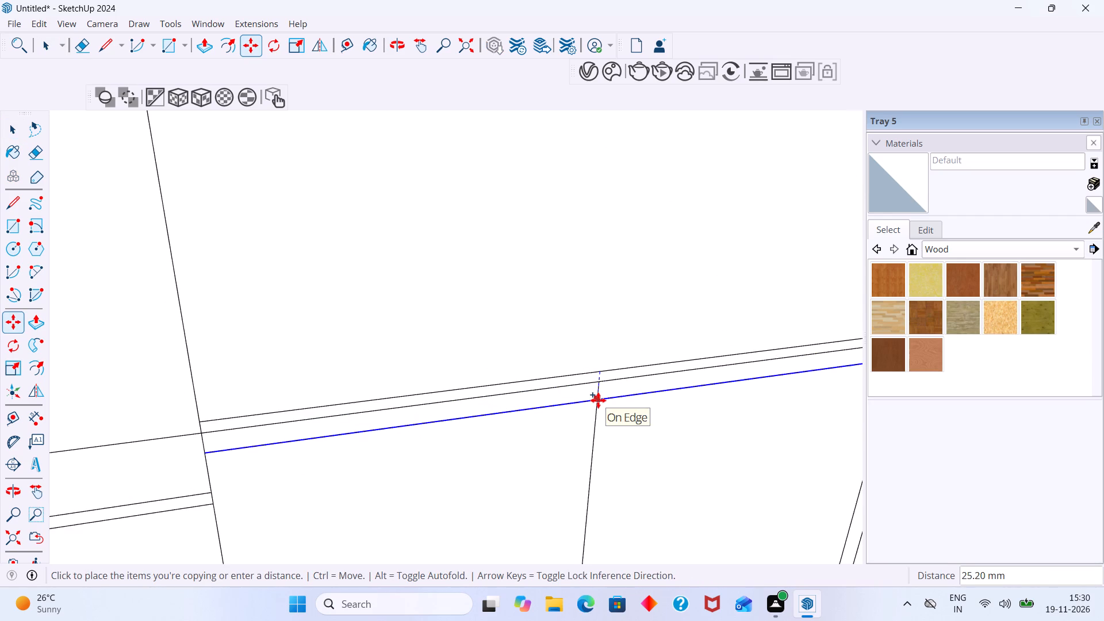
pyautogui.write('18')
pyautogui.press('Return')
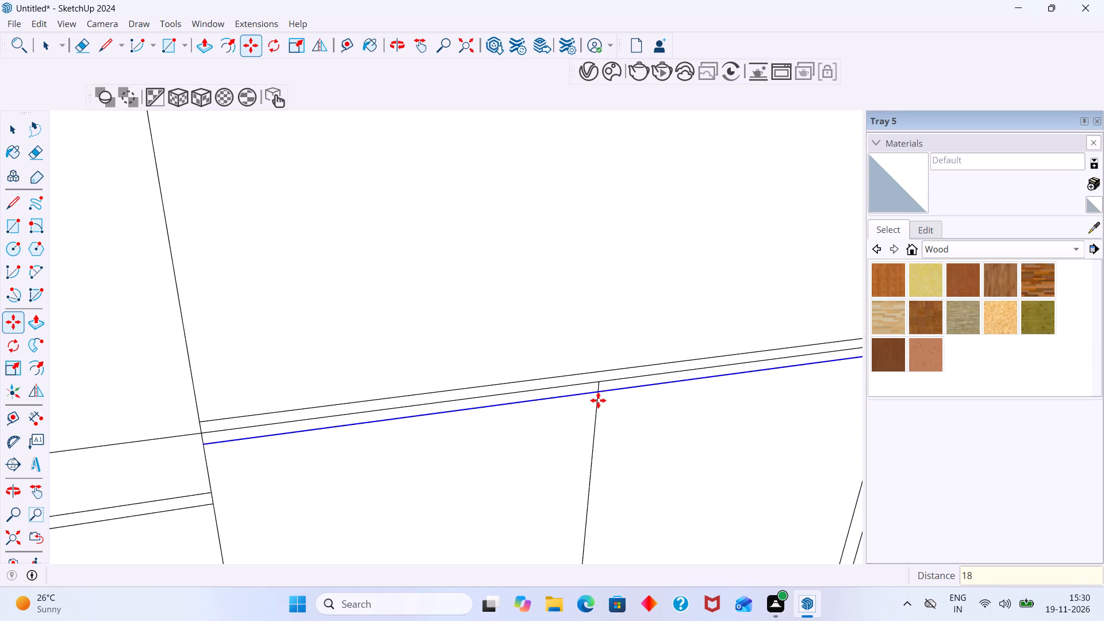
pyautogui.press('space')
pyautogui.scroll(-20, 593, 401)
pyautogui.scroll(-4, 593, 401)
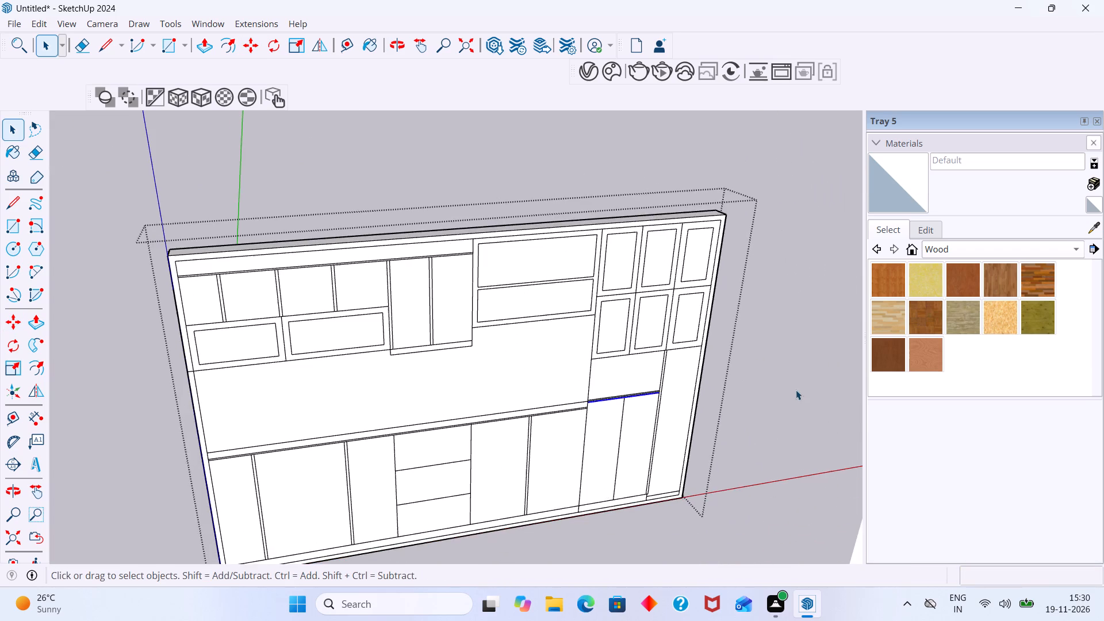
pyautogui.click(777, 379)
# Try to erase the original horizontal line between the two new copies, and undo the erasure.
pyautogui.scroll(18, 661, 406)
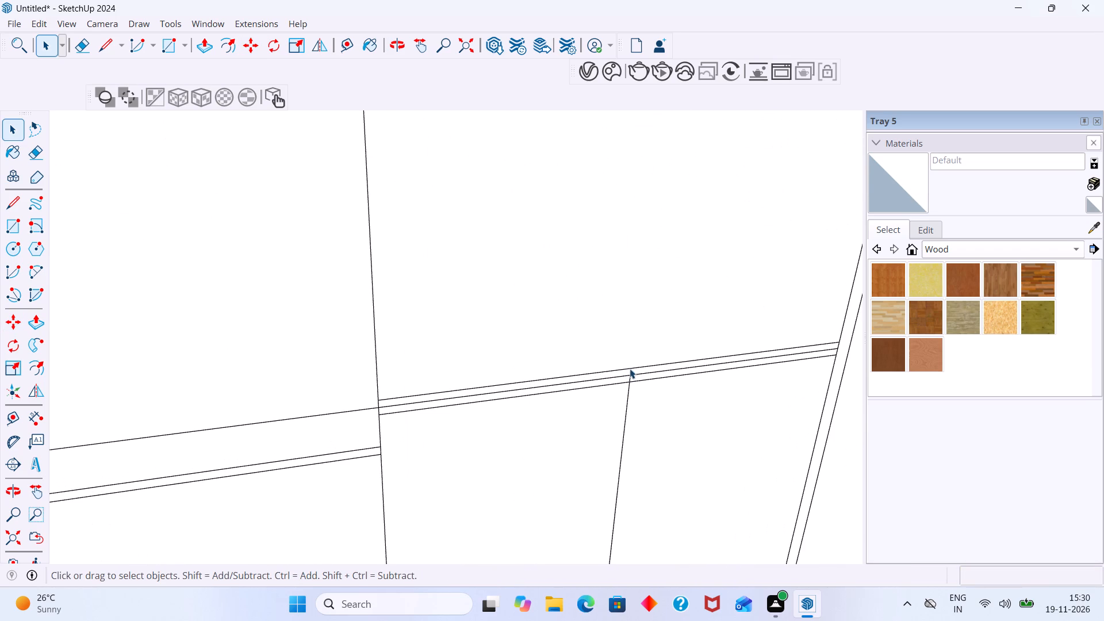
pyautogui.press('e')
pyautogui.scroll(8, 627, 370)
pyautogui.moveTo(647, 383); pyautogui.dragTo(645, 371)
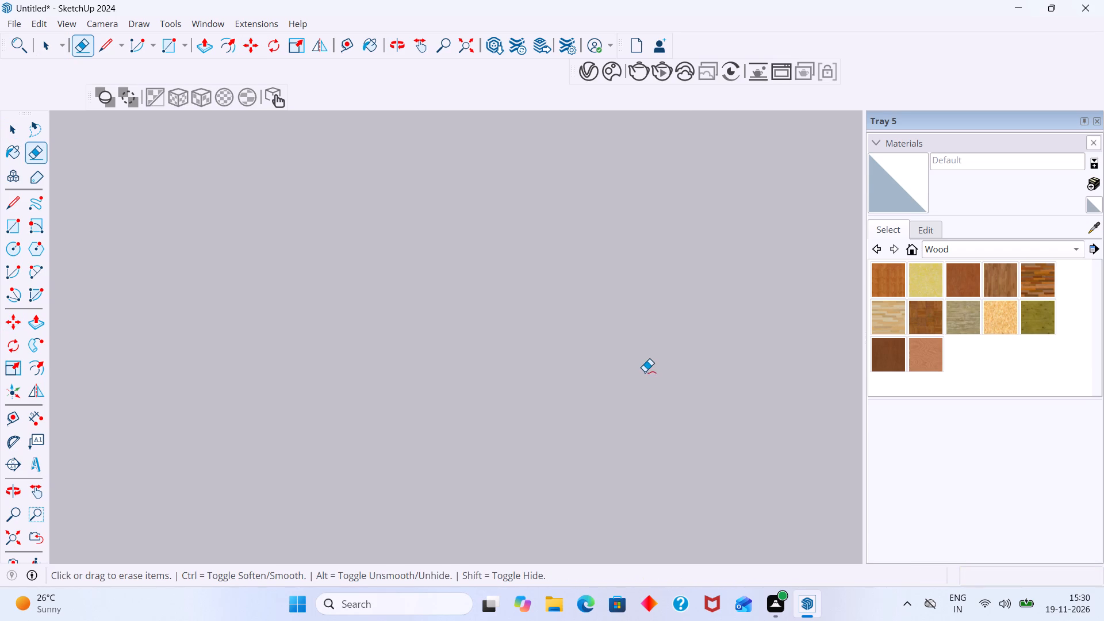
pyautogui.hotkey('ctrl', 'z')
# Reopen the cabinet group and erase the original horizontal line segments and the divider stub between the two new horizontal lines.
pyautogui.press('space')
pyautogui.tripleClick(645, 369)
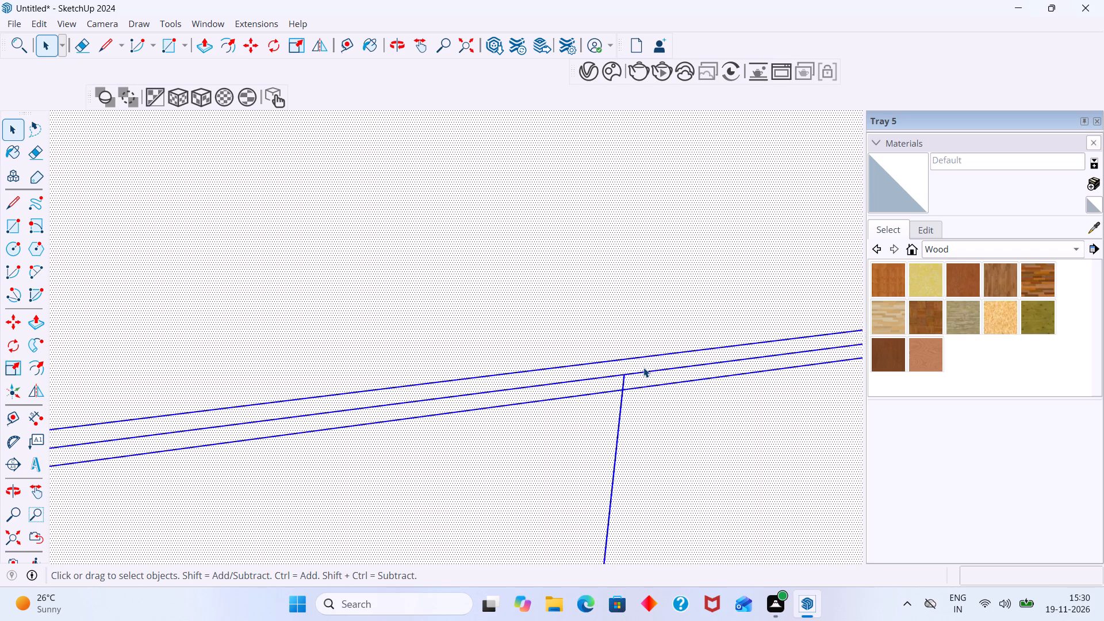
pyautogui.click(643, 367)
pyautogui.press('e')
pyautogui.moveTo(655, 380); pyautogui.dragTo(651, 371)
pyautogui.moveTo(636, 379); pyautogui.dragTo(618, 379)
pyautogui.click(620, 380)
pyautogui.scroll(-2, 619, 375)
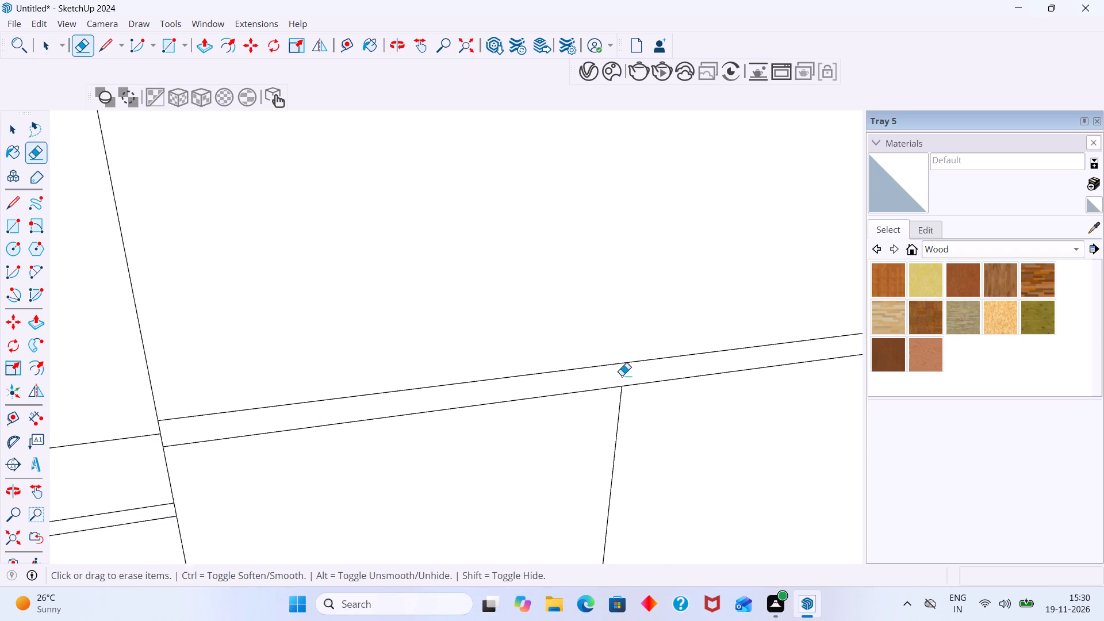
pyautogui.scroll(-16, 622, 375)
pyautogui.press('space')
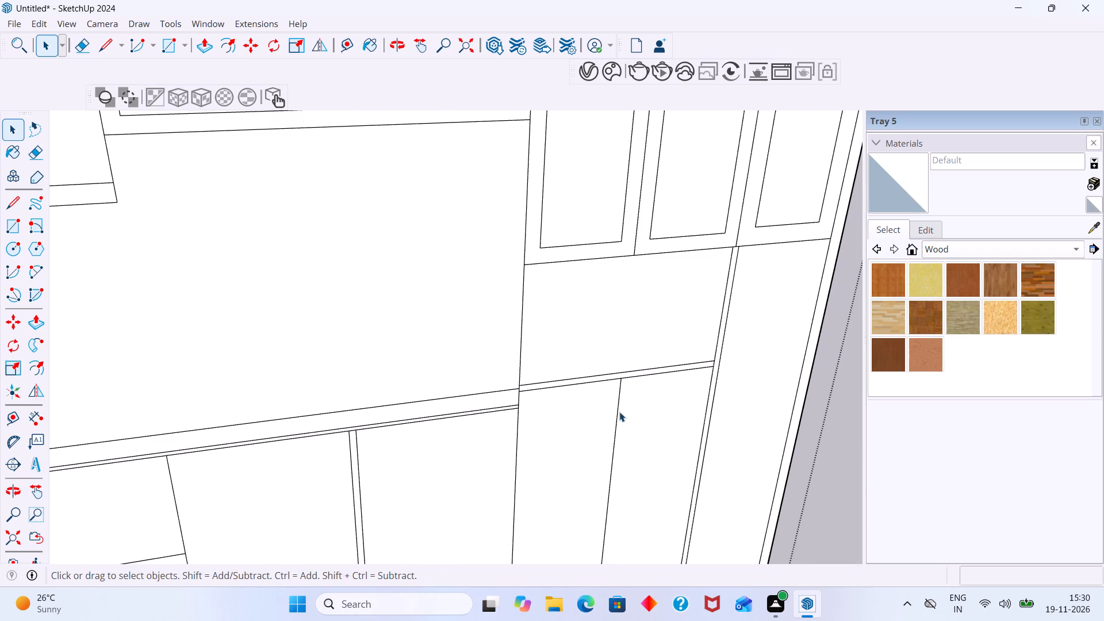
# Copy the vertical divider line between the tall unit's lower doors 9 mm to the right.
pyautogui.moveTo(616, 407); pyautogui.dragTo(561, 373, button='middle')
pyautogui.scroll(-8, 558, 376)
pyautogui.moveTo(580, 414); pyautogui.dragTo(610, 421, button='middle')
pyautogui.scroll(4, 583, 423)
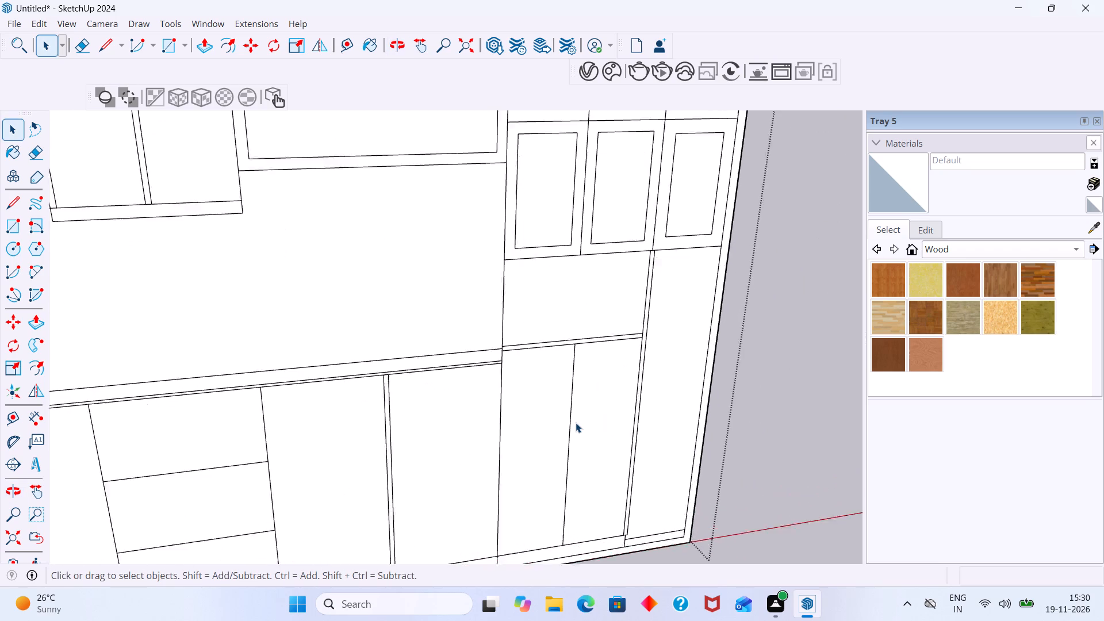
pyautogui.scroll(4, 576, 423)
pyautogui.click(566, 423)
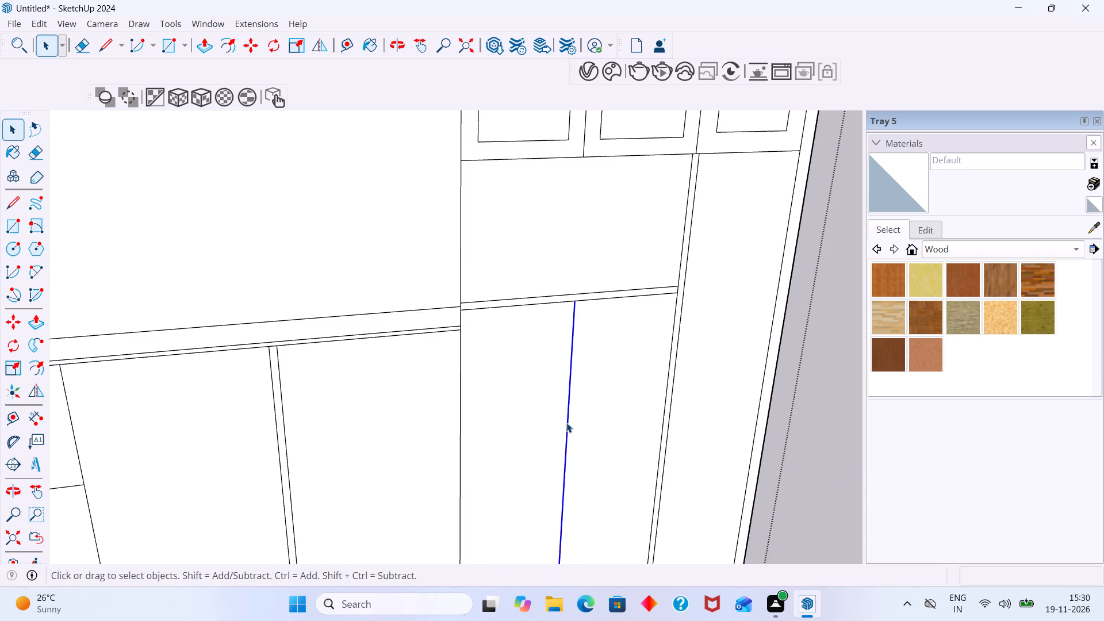
pyautogui.press('m')
pyautogui.click(566, 423)
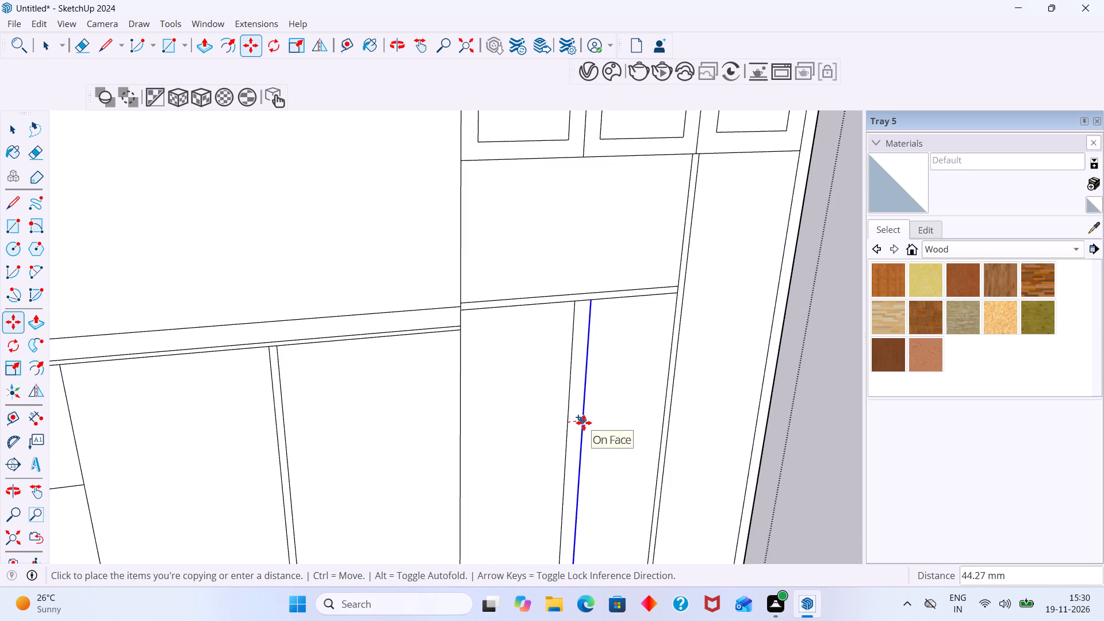
pyautogui.press('9')
pyautogui.press('Return')
# Copy the new divider line 18 mm to the left, past the original line between the tall unit's lower doors.
pyautogui.scroll(10, 574, 434)
pyautogui.scroll(11, 565, 424)
pyautogui.click(574, 429)
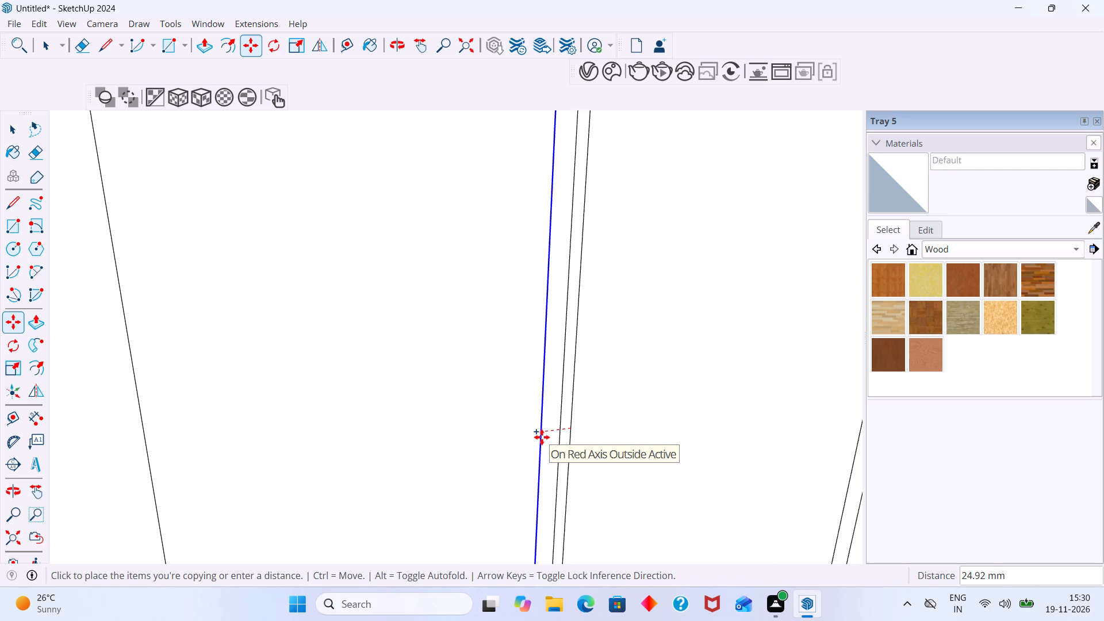
pyautogui.write('18')
pyautogui.press('Return')
pyautogui.press('space')
pyautogui.scroll(-6, 564, 454)
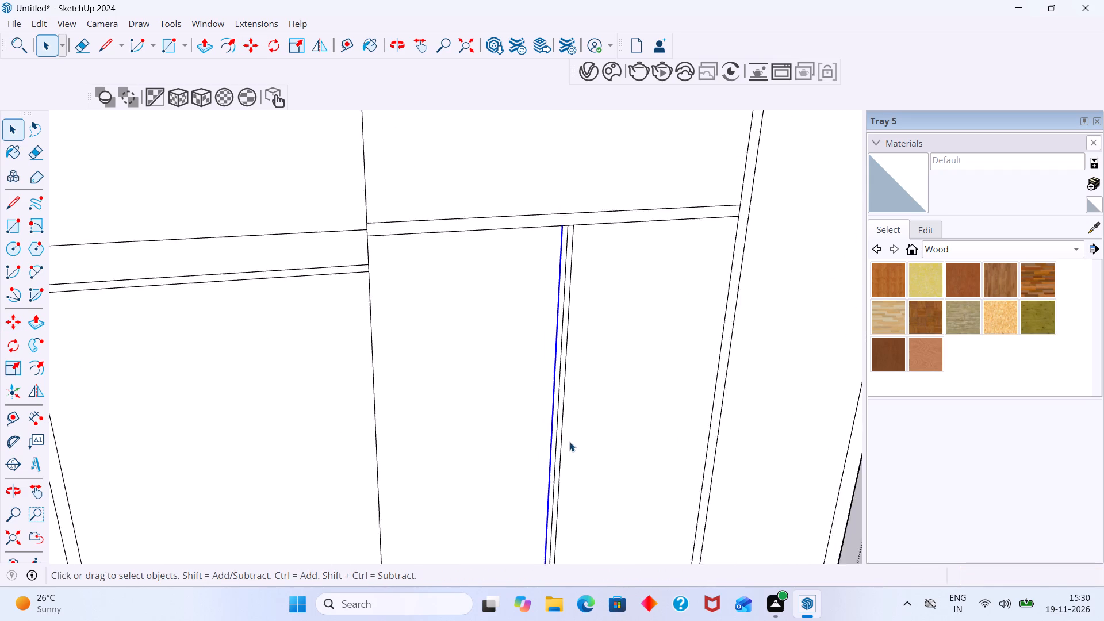
pyautogui.scroll(-14, 569, 442)
pyautogui.click(738, 393)
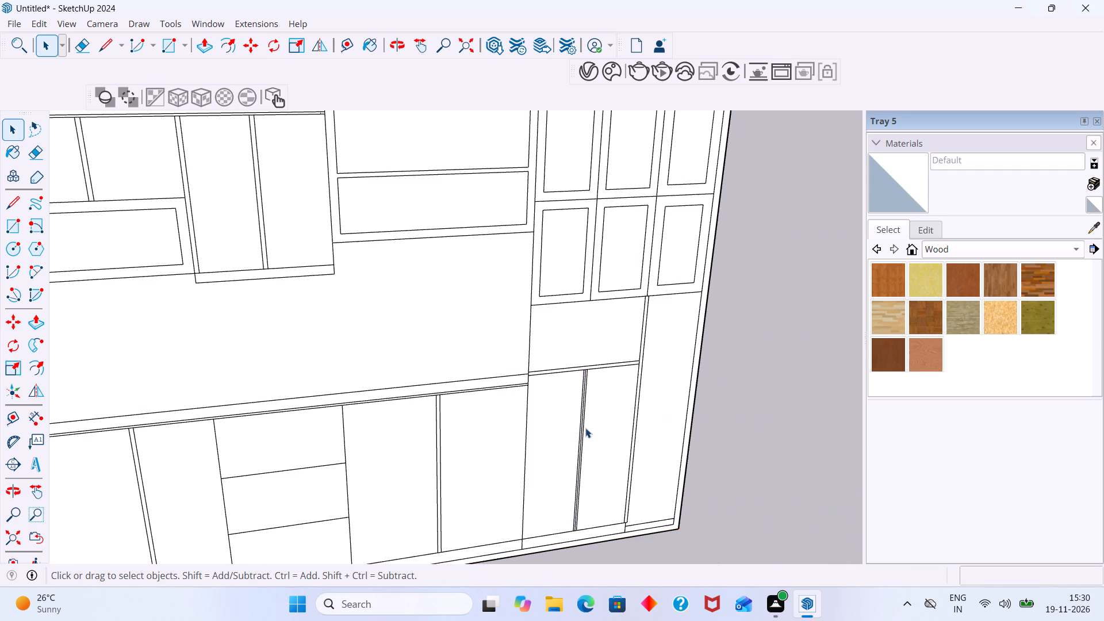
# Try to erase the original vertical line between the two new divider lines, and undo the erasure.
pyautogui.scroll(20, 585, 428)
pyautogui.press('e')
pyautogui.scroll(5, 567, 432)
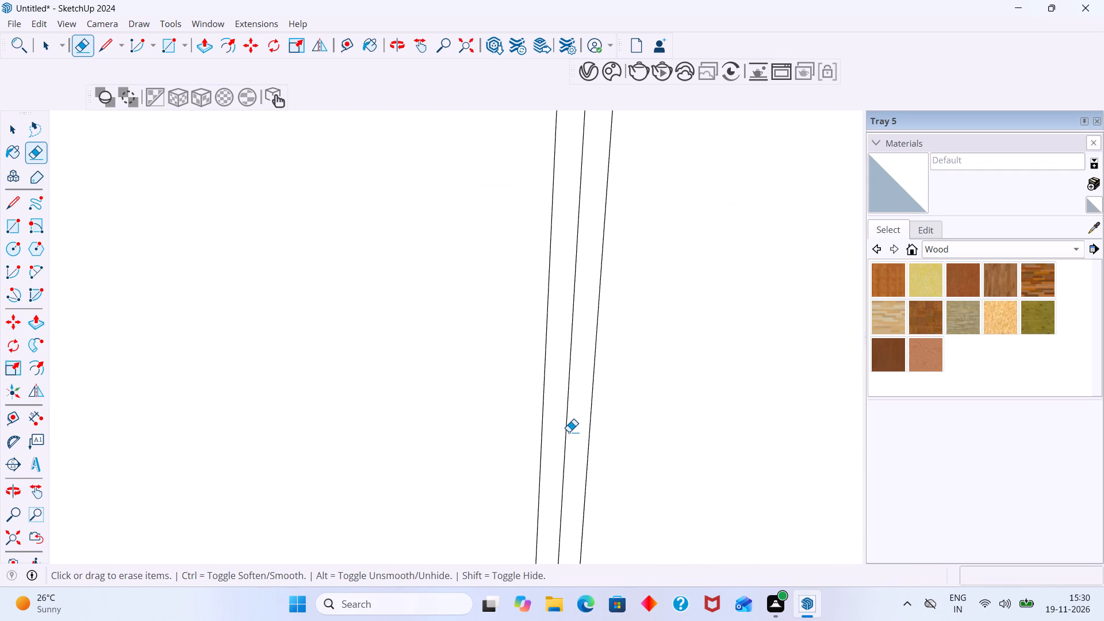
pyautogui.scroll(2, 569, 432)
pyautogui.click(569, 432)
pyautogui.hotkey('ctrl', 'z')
# Reopen the cabinet group and erase the original centre line between the tall unit's two new divider lines.
pyautogui.press('space')
pyautogui.doubleClick(569, 432)
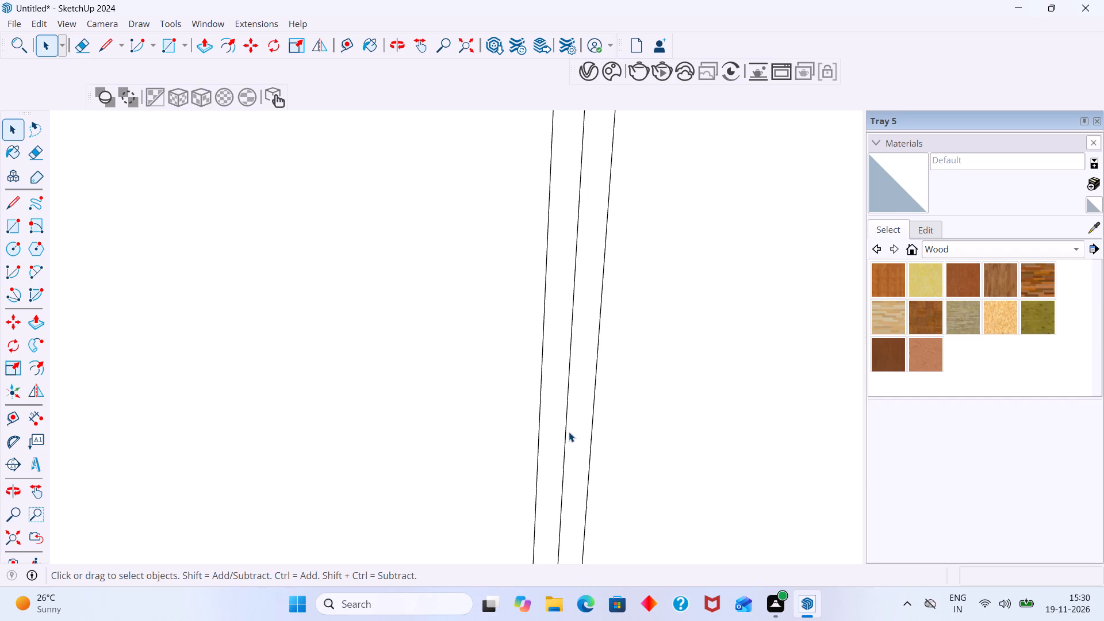
pyautogui.click(573, 434)
pyautogui.press('e')
pyautogui.moveTo(574, 435); pyautogui.dragTo(560, 429)
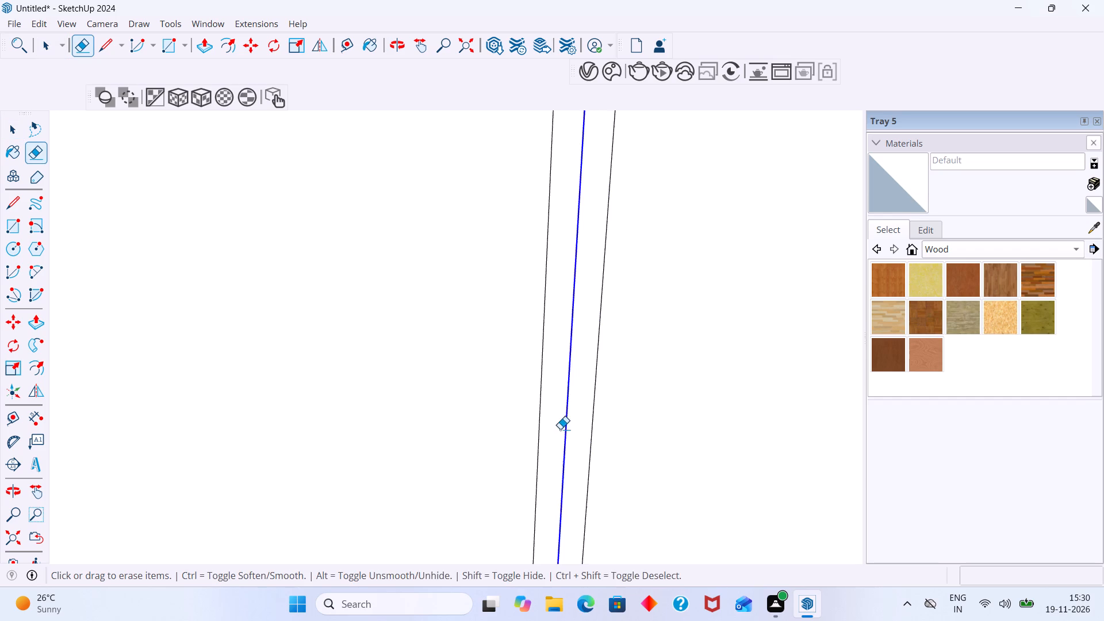
pyautogui.moveTo(560, 429); pyautogui.dragTo(560, 428)
pyautogui.scroll(-20, 560, 428)
pyautogui.scroll(-11, 560, 428)
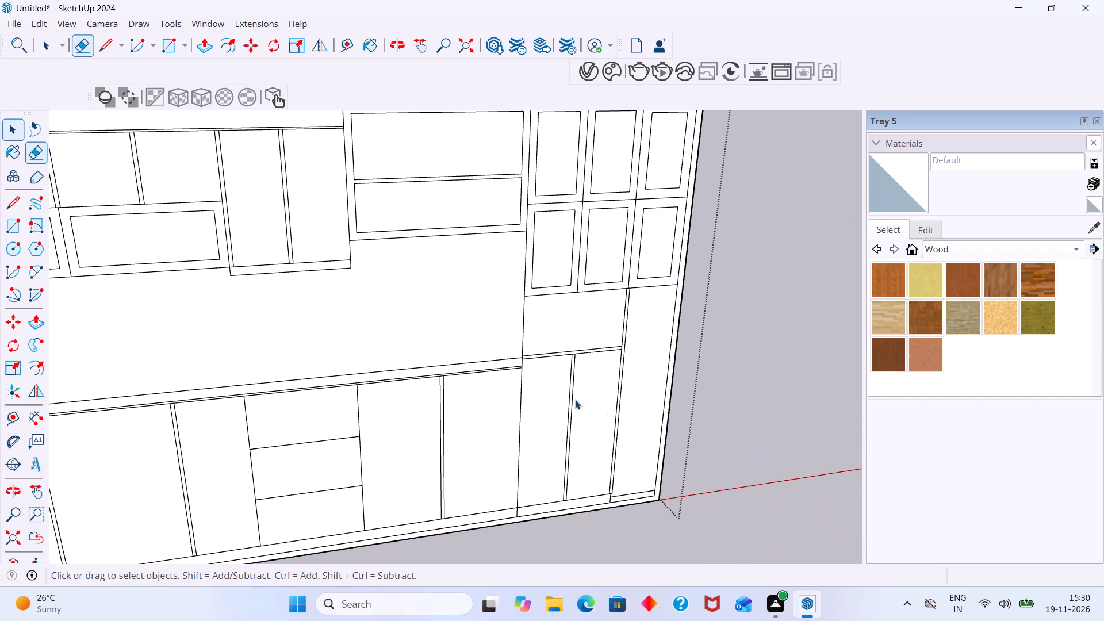
pyautogui.press('space')
pyautogui.click(776, 343)
# Inside the cabinet group, weld the three segments of the drawer stack's left vertical edge into one line.
pyautogui.scroll(-4, 454, 398)
pyautogui.keyDown('shift'); pyautogui.moveTo(370, 441); pyautogui.dragTo(610, 350, button='middle'); pyautogui.keyUp('shift')
pyautogui.scroll(3, 452, 392)
pyautogui.moveTo(482, 388); pyautogui.dragTo(551, 379, button='middle')
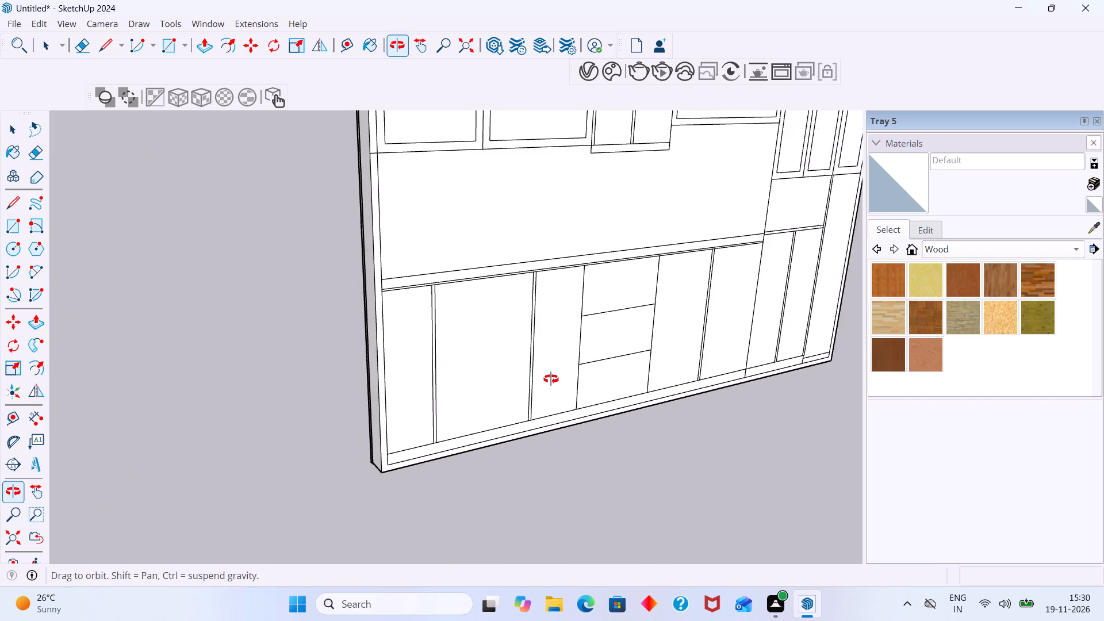
pyautogui.moveTo(551, 379); pyautogui.dragTo(554, 374, button='middle')
pyautogui.scroll(13, 593, 324)
pyautogui.click(530, 327)
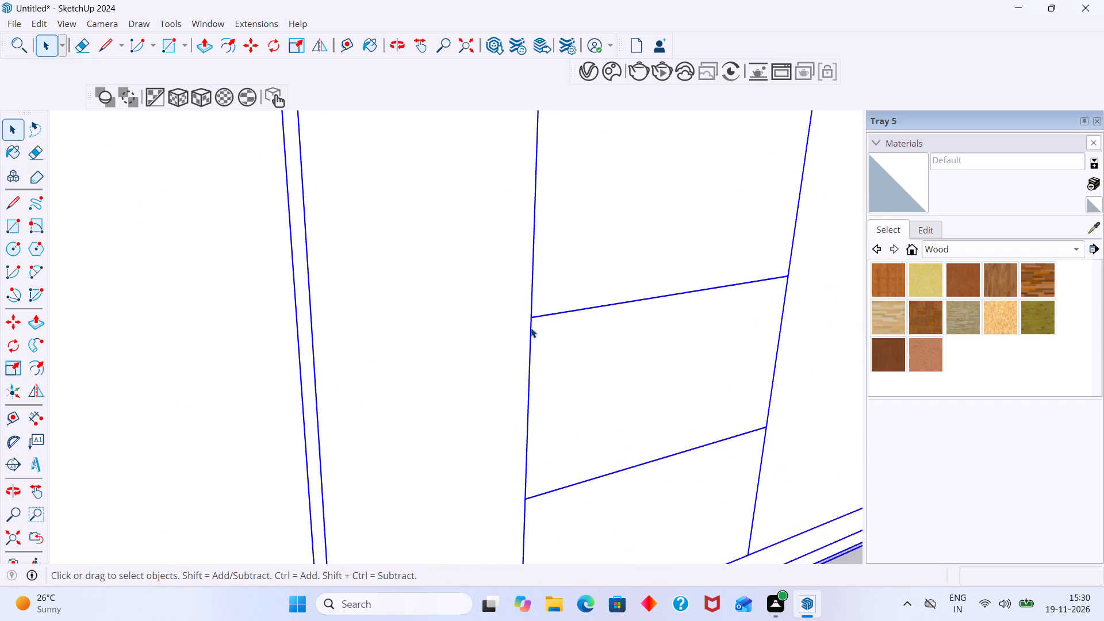
pyautogui.tripleClick(531, 328)
pyautogui.click(532, 329)
pyautogui.doubleClick(532, 331)
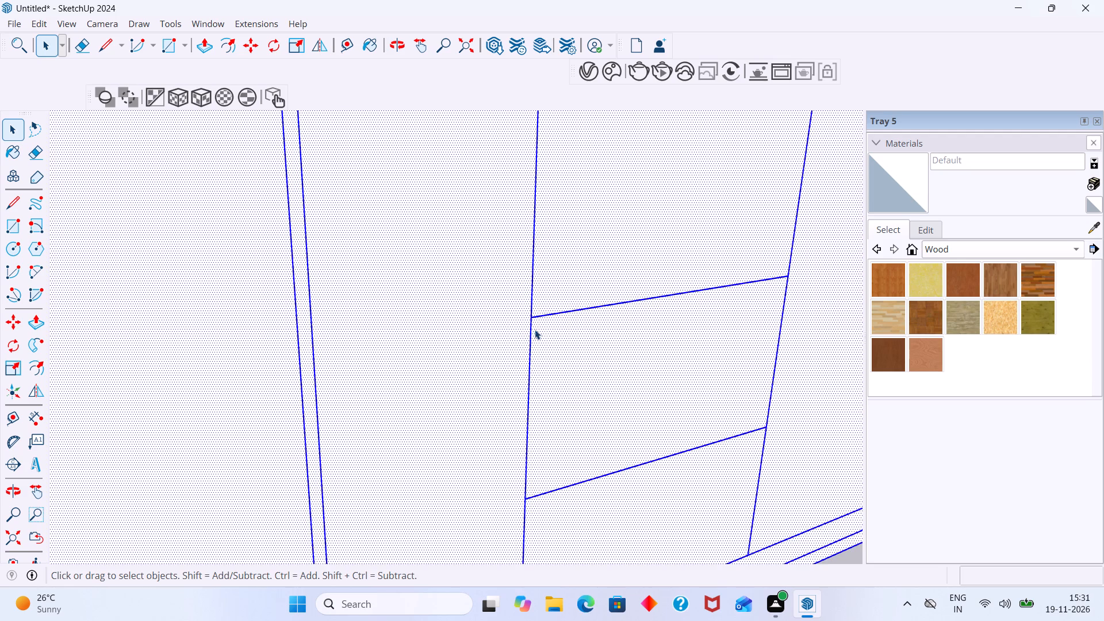
pyautogui.click(530, 335)
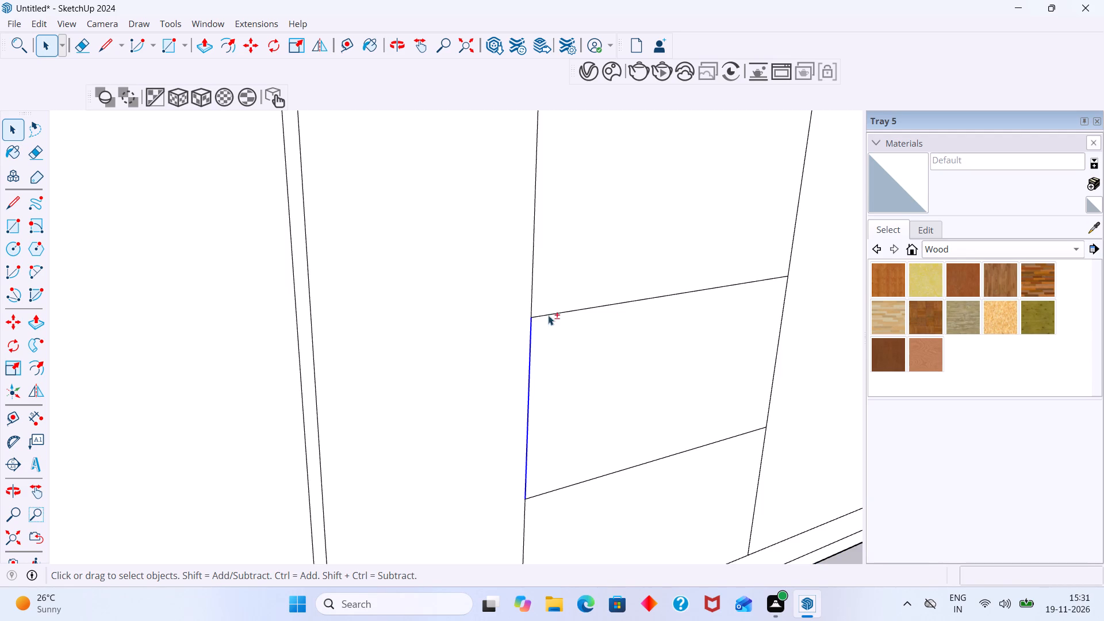
pyautogui.keyDown('shift'); pyautogui.moveTo(553, 283); pyautogui.dragTo(501, 258); pyautogui.keyUp('shift')
pyautogui.keyDown('shift'); pyautogui.click(555, 283); pyautogui.keyUp('shift')
pyautogui.keyDown('shift'); pyautogui.click(484, 295); pyautogui.keyUp('shift')
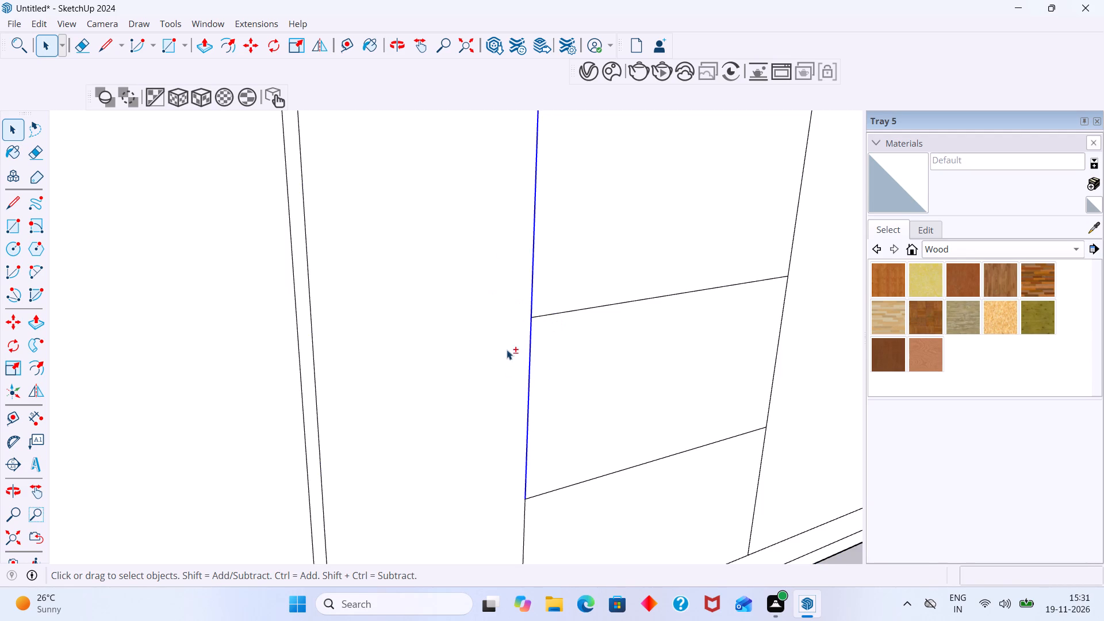
pyautogui.keyDown('shift'); pyautogui.middleClick(504, 247); pyautogui.keyUp('shift')
pyautogui.keyDown('shift'); pyautogui.scroll(-6, 498, 277); pyautogui.keyUp('shift')
pyautogui.keyDown('shift'); pyautogui.moveTo(516, 325); pyautogui.dragTo(508, 260, button='middle'); pyautogui.keyUp('shift')
pyautogui.keyDown('shift'); pyautogui.scroll(4, 536, 340); pyautogui.keyUp('shift')
pyautogui.keyDown('shift'); pyautogui.scroll(-1, 536, 350); pyautogui.keyUp('shift')
pyautogui.keyDown('shift'); pyautogui.scroll(3, 525, 370); pyautogui.keyUp('shift')
pyautogui.keyDown('shift'); pyautogui.moveTo(520, 388); pyautogui.dragTo(443, 388); pyautogui.keyUp('shift')
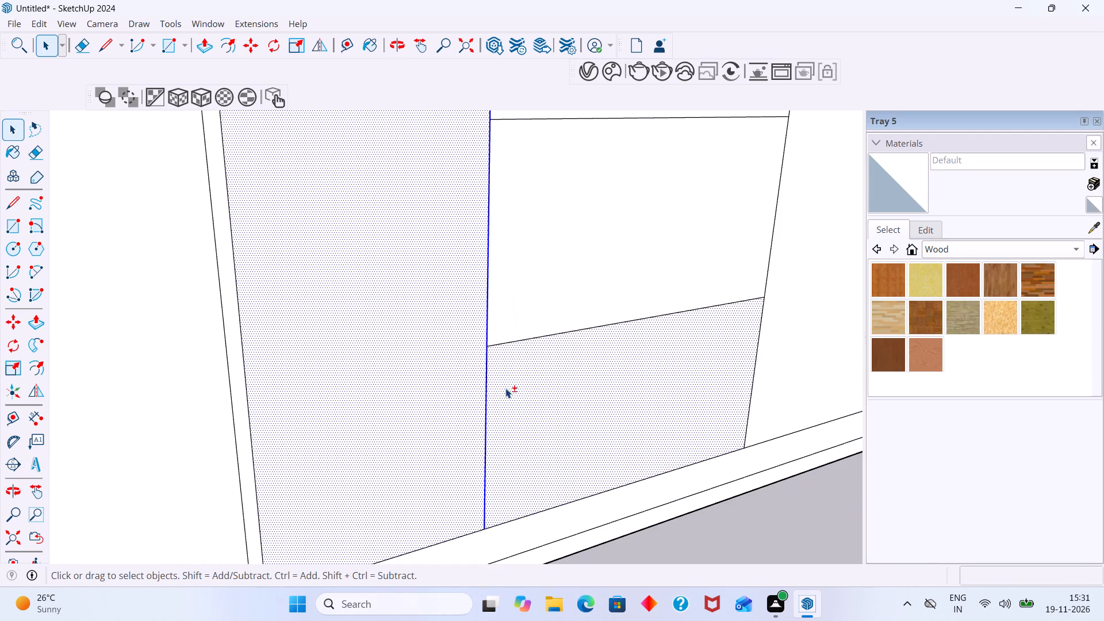
pyautogui.keyDown('shift'); pyautogui.click(508, 391); pyautogui.keyUp('shift')
pyautogui.keyDown('shift'); pyautogui.click(426, 405); pyautogui.keyUp('shift')
pyautogui.keyDown('shift'); pyautogui.scroll(-10, 453, 398); pyautogui.keyUp('shift')
pyautogui.keyDown('shift'); pyautogui.moveTo(442, 387); pyautogui.dragTo(398, 396, button='middle'); pyautogui.keyUp('shift')
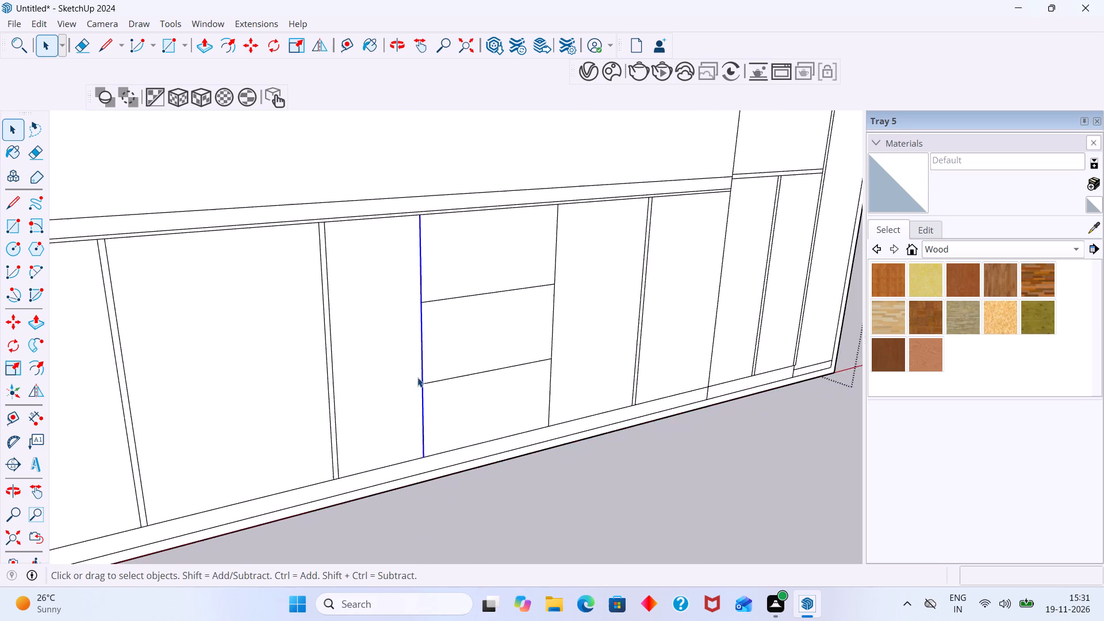
pyautogui.scroll(6, 417, 365)
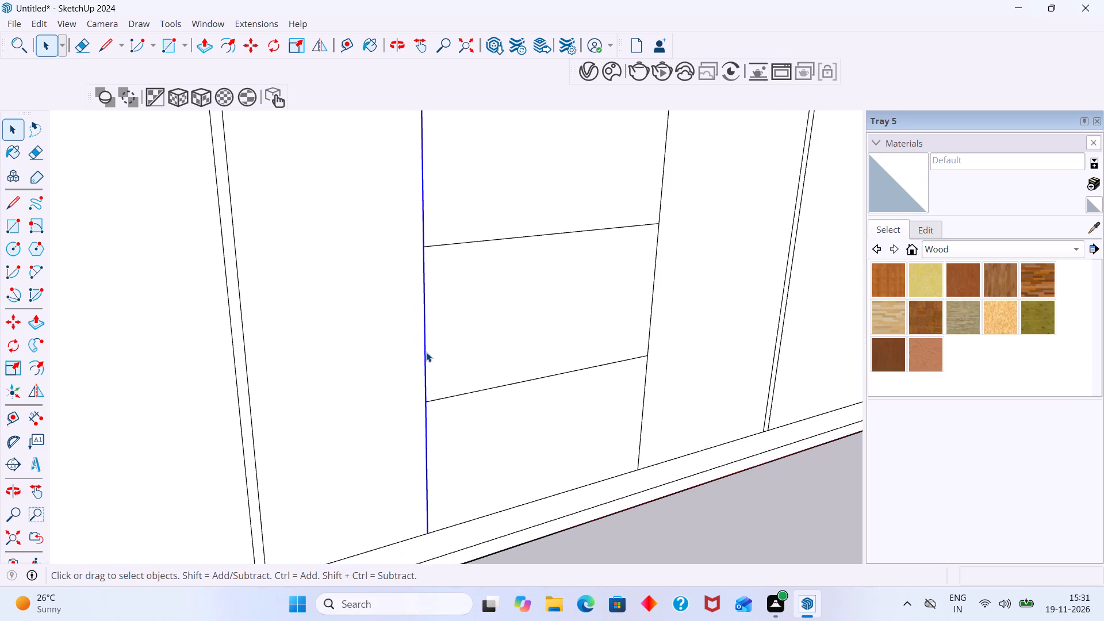
pyautogui.rightClick(424, 354)
pyautogui.click(464, 177)
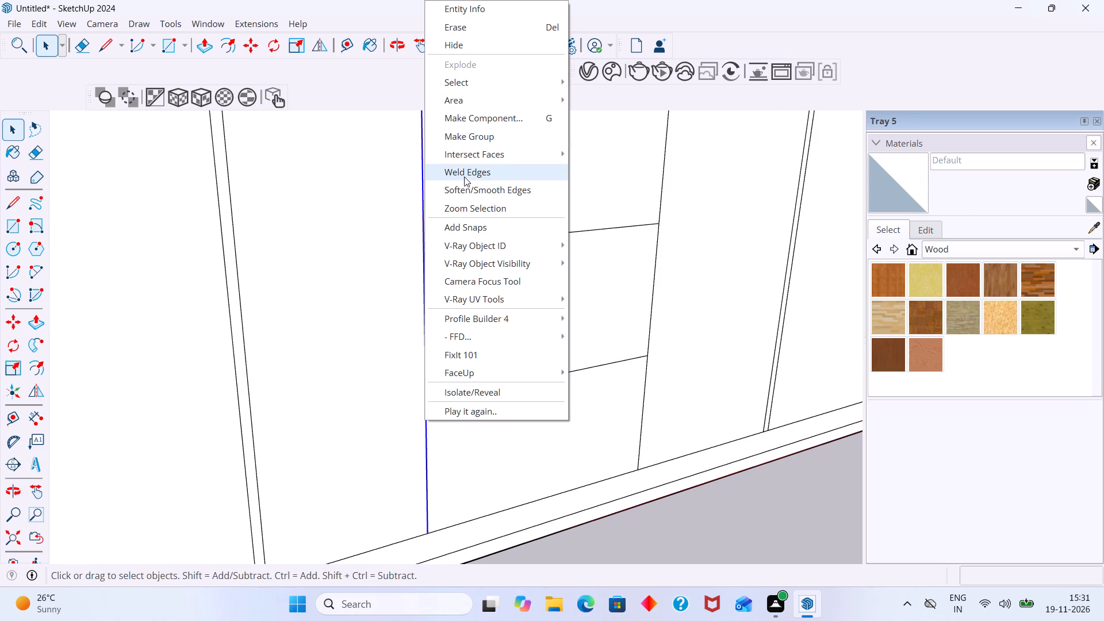
# Copy the welded left vertical edge of the drawer stack 9 mm to the right along the red axis.
pyautogui.press('m')
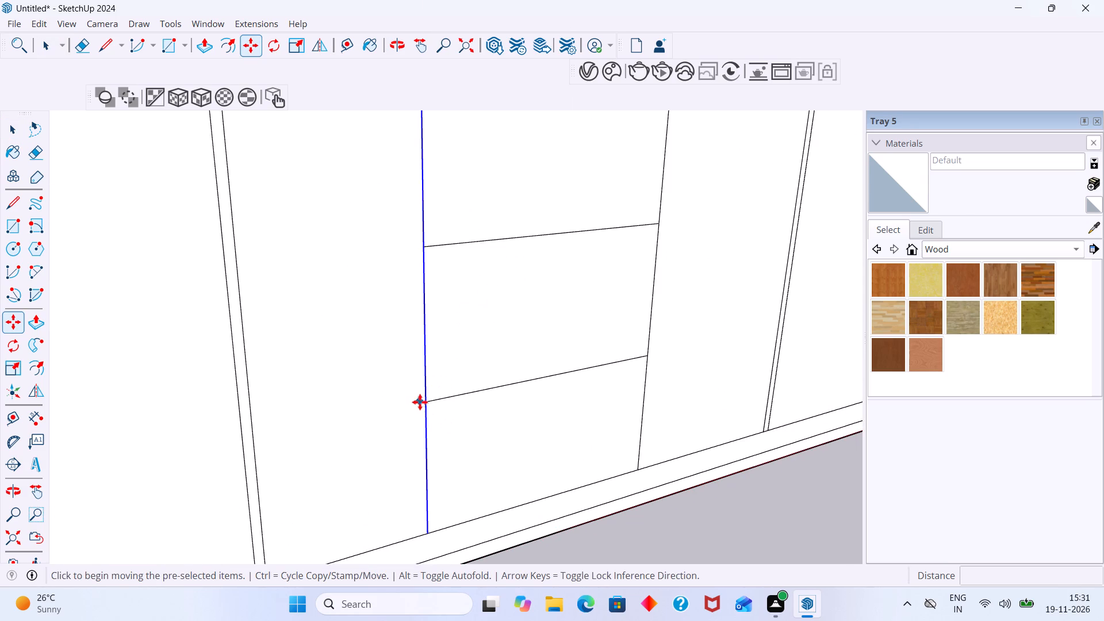
pyautogui.click(428, 401)
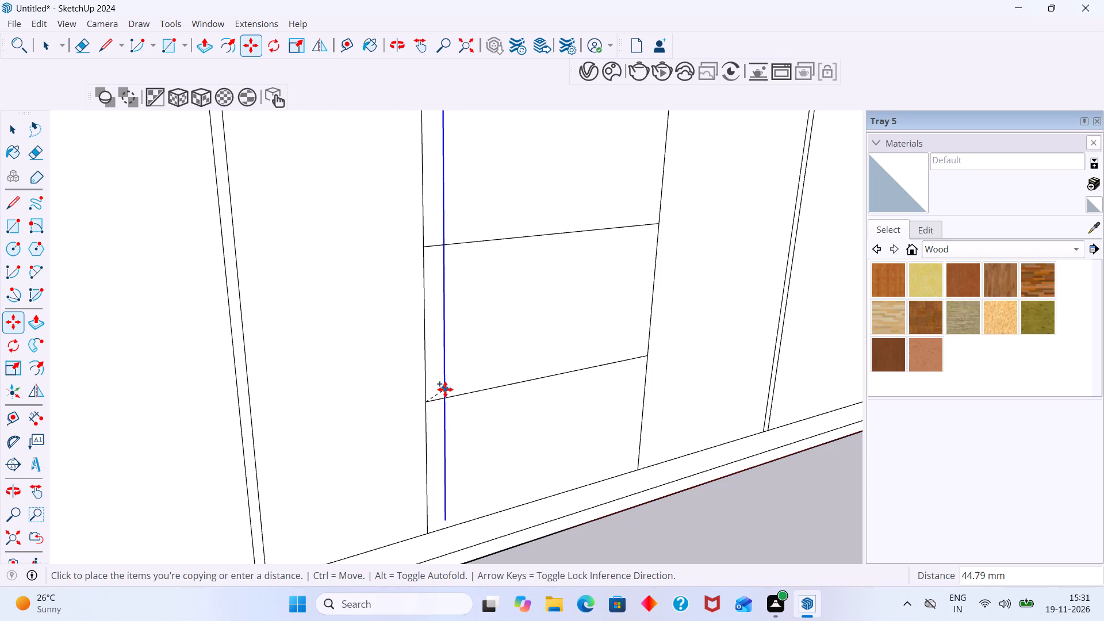
pyautogui.press('Right')
pyautogui.click(448, 395)
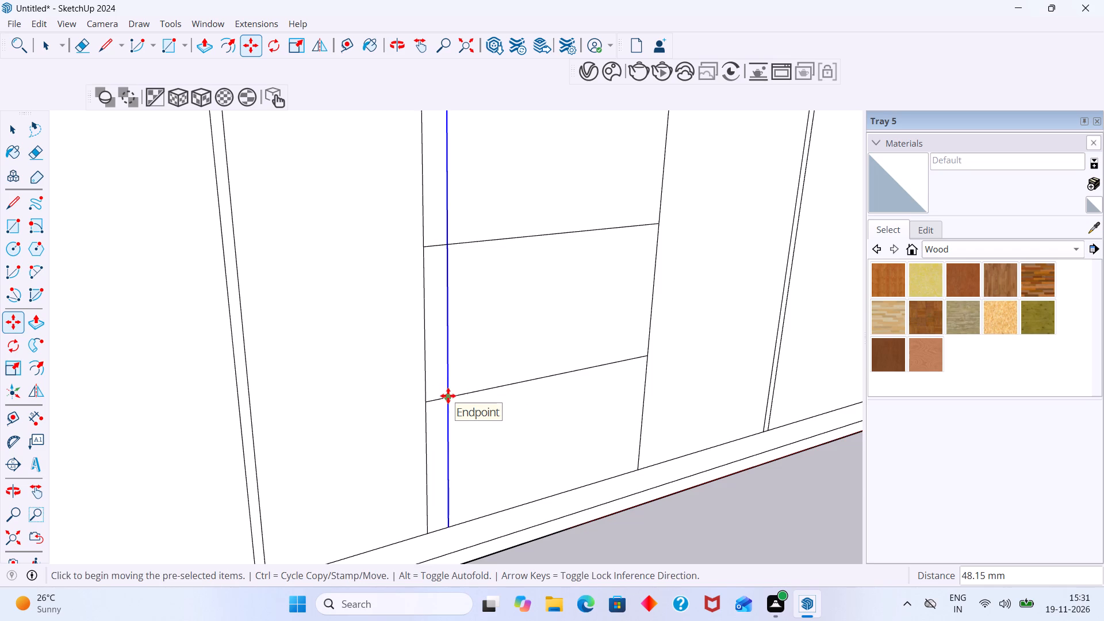
pyautogui.press('9')
pyautogui.press('Return')
# Copy the new vertical line 18 mm to the left, past the drawer stack's original left edge.
pyautogui.scroll(8, 439, 396)
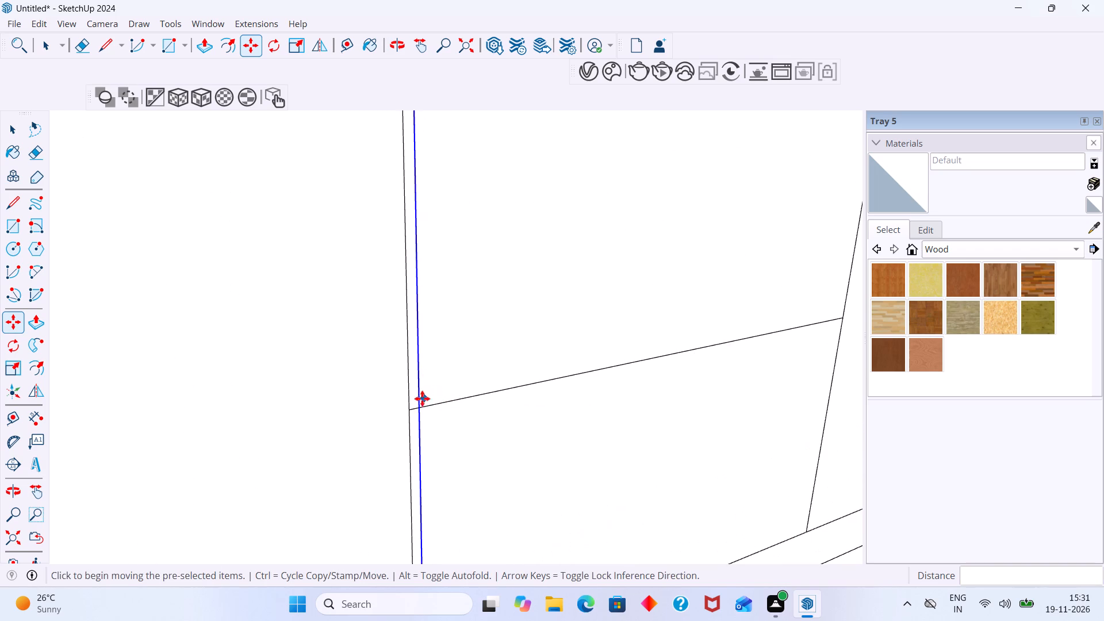
pyautogui.click(421, 408)
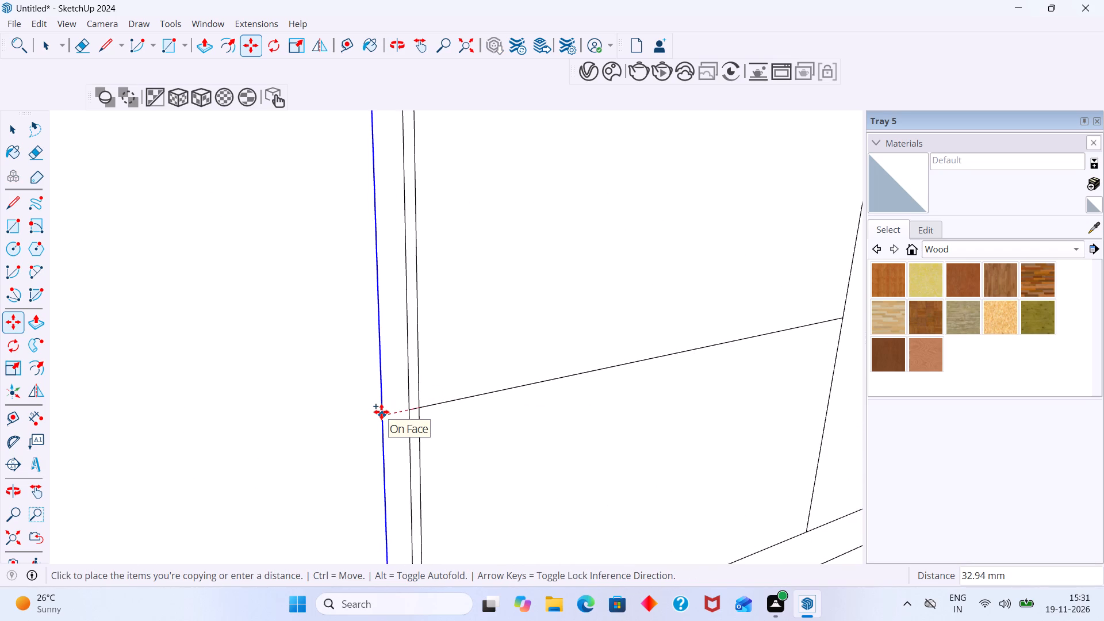
pyautogui.write('18')
pyautogui.press('Return')
pyautogui.press('space')
pyautogui.scroll(-4, 408, 404)
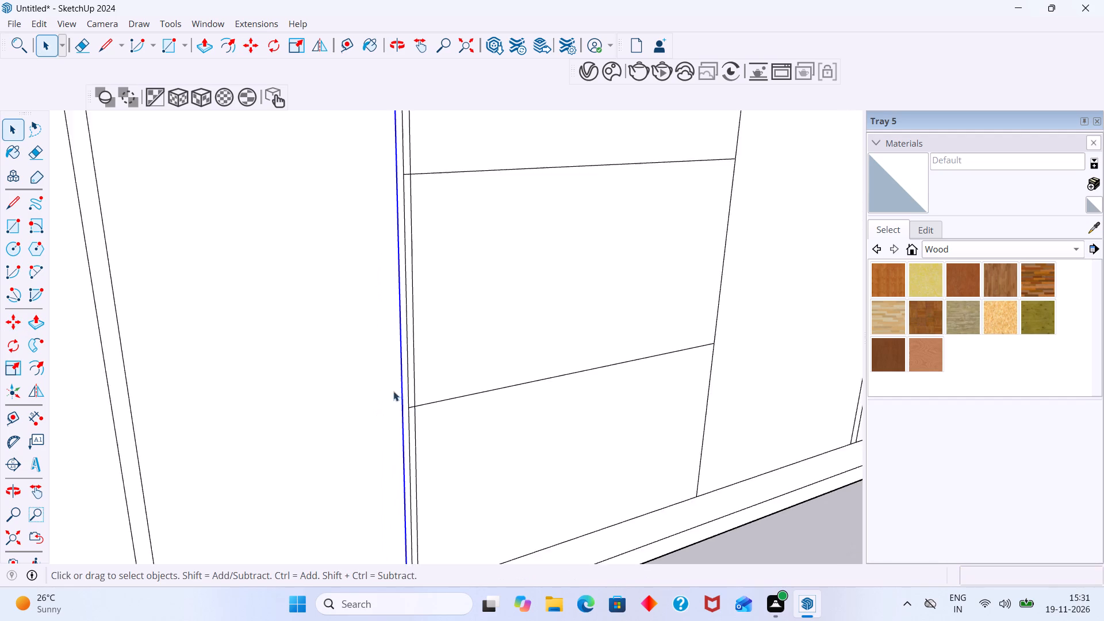
pyautogui.scroll(-12, 393, 391)
pyautogui.click(542, 476)
# Erase the original centre line between the drawer stack's two new left-edge lines, including the drawer-line stubs crossing the gap.
pyautogui.moveTo(487, 416); pyautogui.dragTo(407, 402, button='middle')
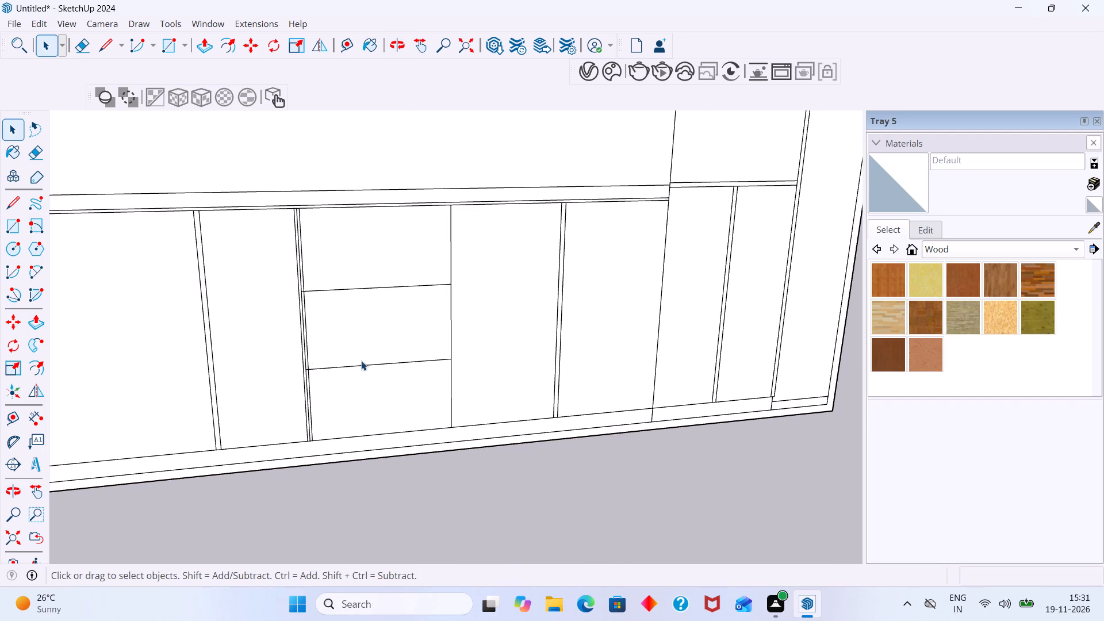
pyautogui.keyDown('shift'); pyautogui.moveTo(375, 357); pyautogui.dragTo(598, 423, button='middle'); pyautogui.keyUp('shift')
pyautogui.scroll(11, 484, 392)
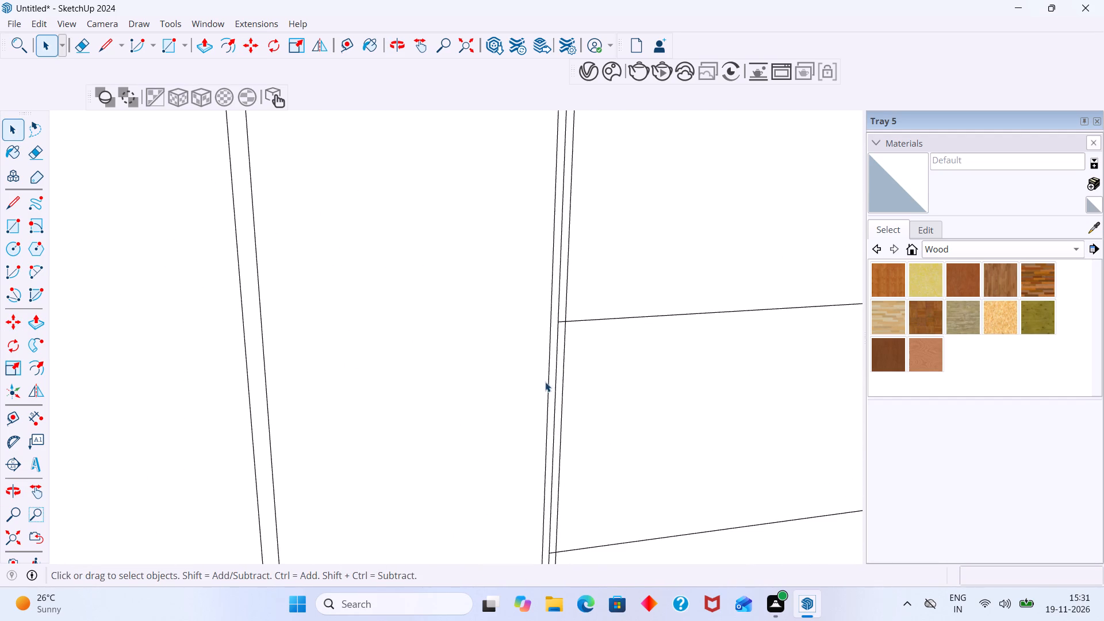
pyautogui.click(599, 389)
pyautogui.tripleClick(593, 389)
pyautogui.click(588, 393)
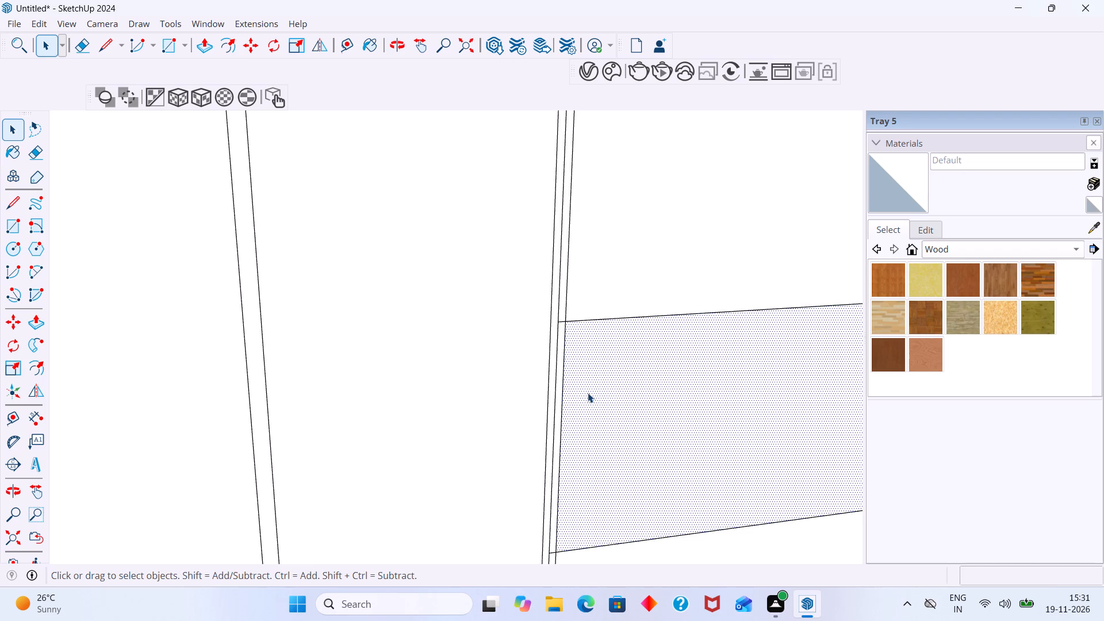
pyautogui.press('e')
pyautogui.scroll(9, 528, 366)
pyautogui.moveTo(577, 338); pyautogui.dragTo(572, 341)
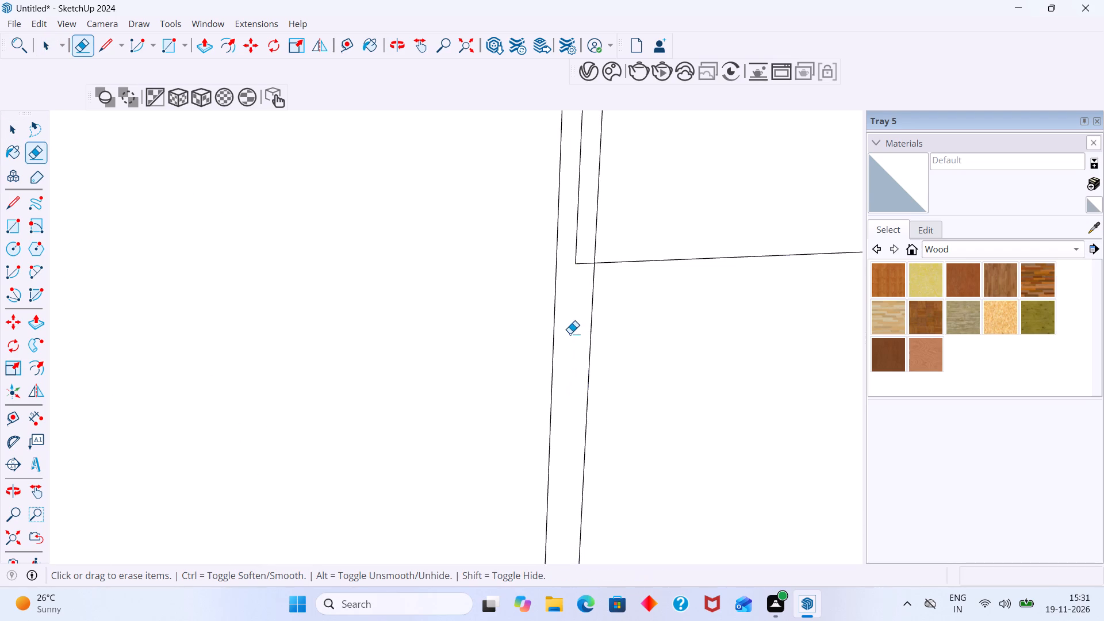
pyautogui.moveTo(591, 246); pyautogui.dragTo(576, 259)
pyautogui.moveTo(581, 255); pyautogui.dragTo(586, 267)
pyautogui.scroll(-4, 580, 262)
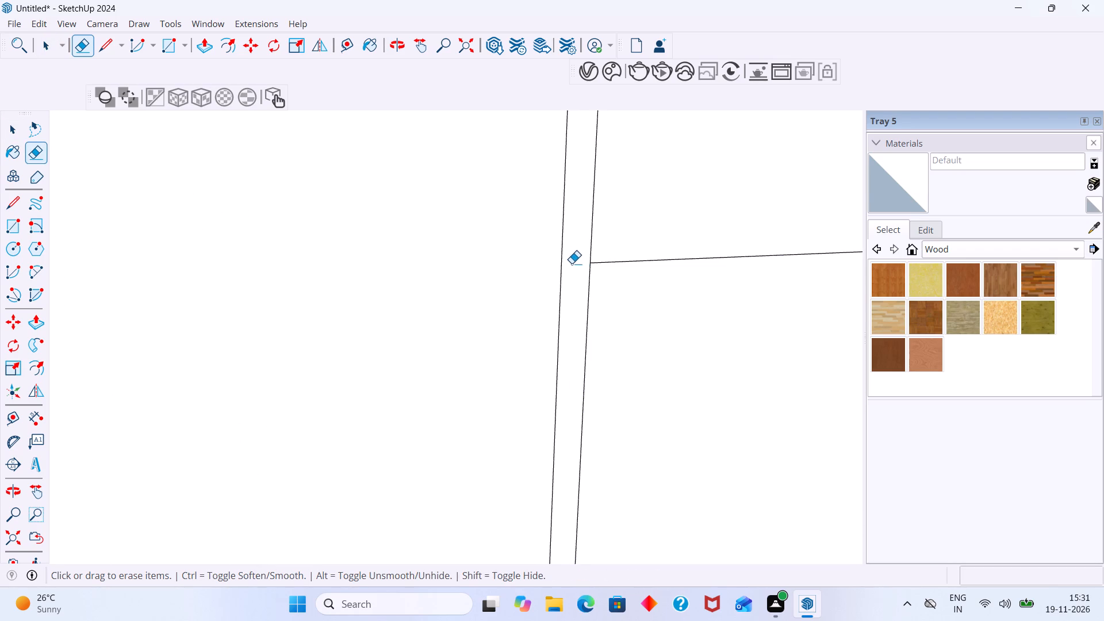
pyautogui.scroll(-7, 477, 270)
pyautogui.keyDown('shift'); pyautogui.moveTo(488, 276); pyautogui.dragTo(558, 532, button='middle'); pyautogui.keyUp('shift')
pyautogui.keyDown('shift'); pyautogui.moveTo(623, 415); pyautogui.dragTo(621, 362, button='middle'); pyautogui.keyUp('shift')
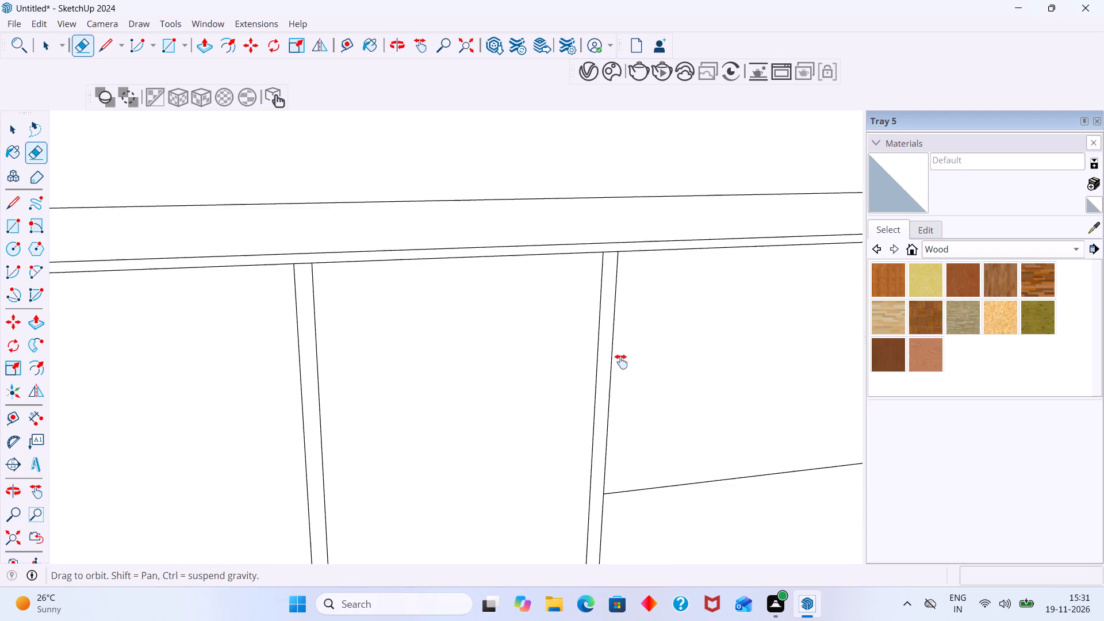
pyautogui.keyDown('shift'); pyautogui.moveTo(621, 362); pyautogui.dragTo(603, 270, button='middle'); pyautogui.keyUp('shift')
pyautogui.keyDown('shift'); pyautogui.scroll(1, 612, 300); pyautogui.keyUp('shift')
pyautogui.scroll(-3, 580, 332)
pyautogui.keyDown('shift'); pyautogui.moveTo(560, 312); pyautogui.dragTo(574, 209, button='middle'); pyautogui.keyUp('shift')
pyautogui.moveTo(568, 377); pyautogui.dragTo(599, 183, button='middle')
pyautogui.scroll(12, 605, 331)
pyautogui.middleClick(615, 214)
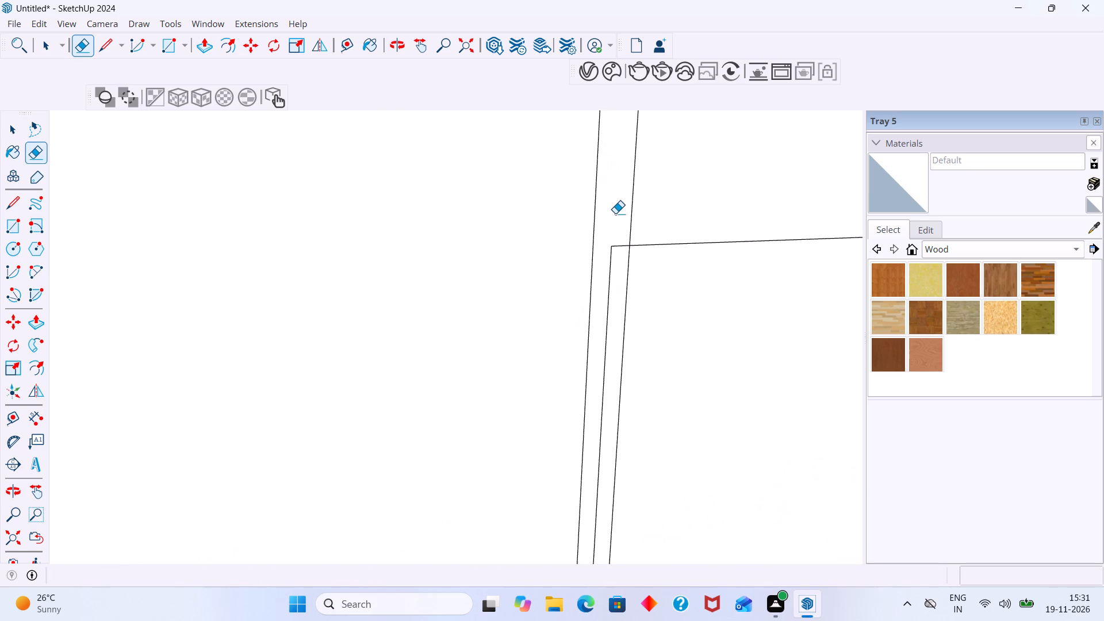
pyautogui.scroll(9, 615, 213)
pyautogui.moveTo(616, 260); pyautogui.dragTo(599, 354)
pyautogui.scroll(-16, 603, 277)
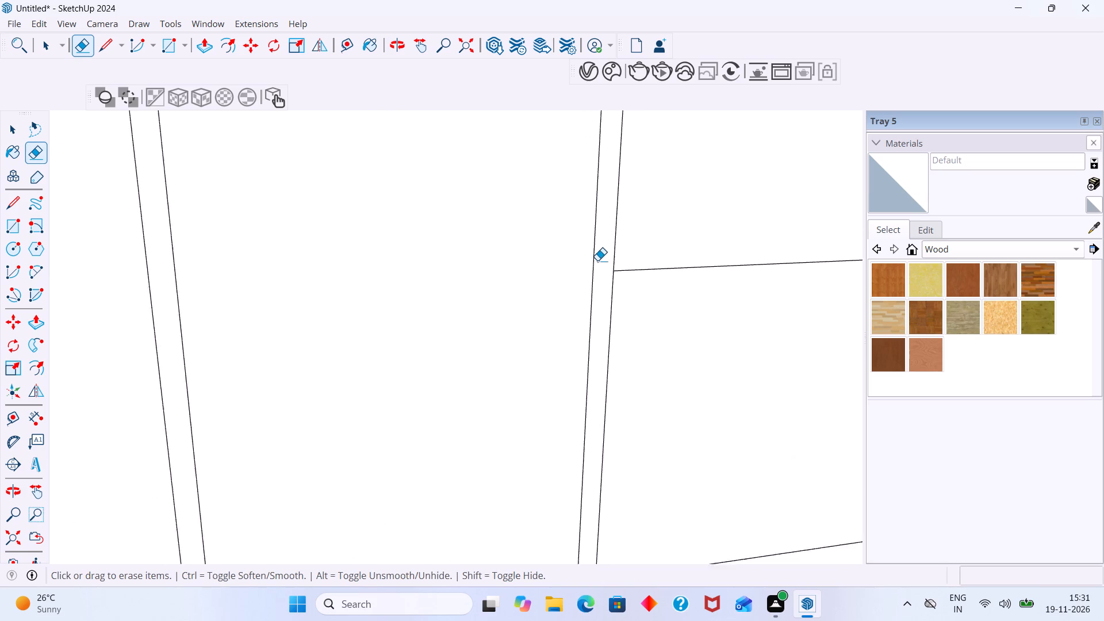
pyautogui.scroll(-11, 597, 260)
pyautogui.moveTo(593, 307); pyautogui.dragTo(411, 371, button='middle')
pyautogui.press('space')
pyautogui.moveTo(535, 510); pyautogui.dragTo(545, 507)
pyautogui.scroll(-4, 467, 342)
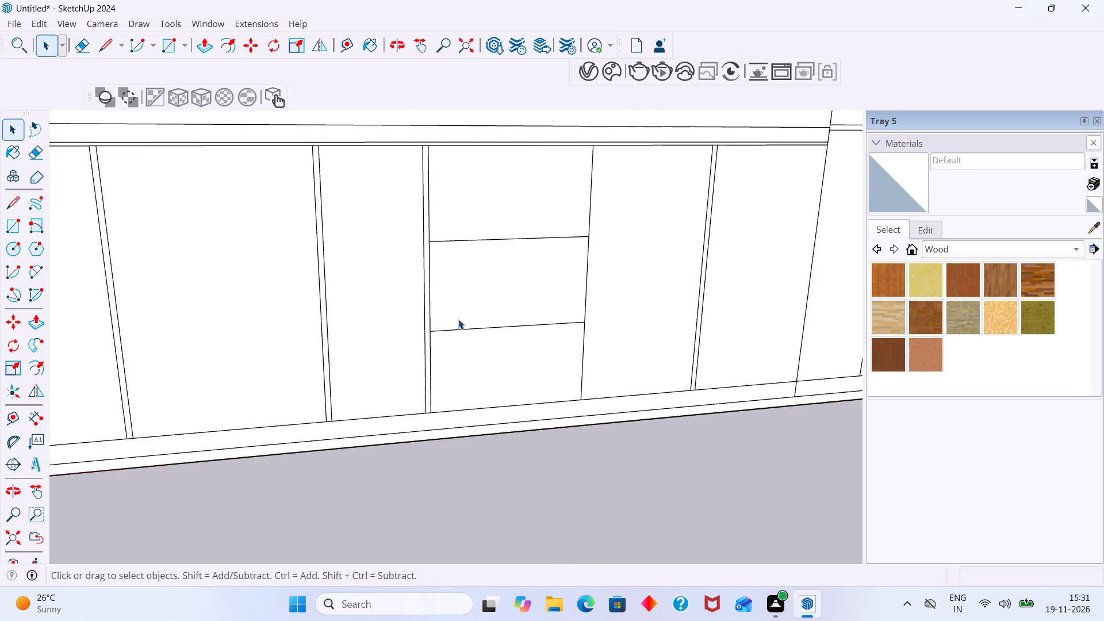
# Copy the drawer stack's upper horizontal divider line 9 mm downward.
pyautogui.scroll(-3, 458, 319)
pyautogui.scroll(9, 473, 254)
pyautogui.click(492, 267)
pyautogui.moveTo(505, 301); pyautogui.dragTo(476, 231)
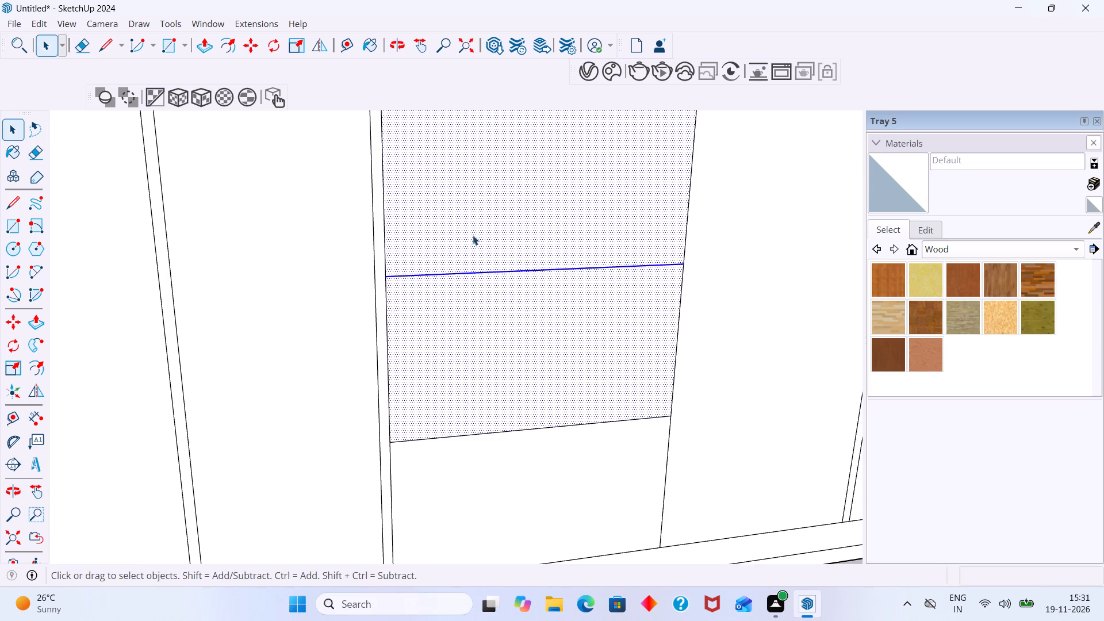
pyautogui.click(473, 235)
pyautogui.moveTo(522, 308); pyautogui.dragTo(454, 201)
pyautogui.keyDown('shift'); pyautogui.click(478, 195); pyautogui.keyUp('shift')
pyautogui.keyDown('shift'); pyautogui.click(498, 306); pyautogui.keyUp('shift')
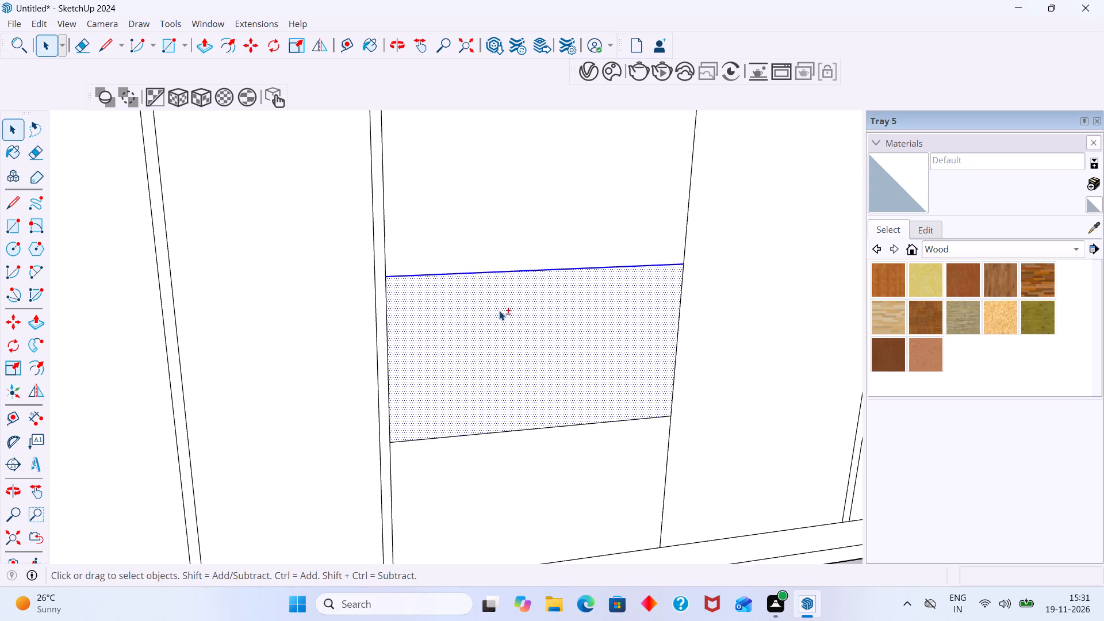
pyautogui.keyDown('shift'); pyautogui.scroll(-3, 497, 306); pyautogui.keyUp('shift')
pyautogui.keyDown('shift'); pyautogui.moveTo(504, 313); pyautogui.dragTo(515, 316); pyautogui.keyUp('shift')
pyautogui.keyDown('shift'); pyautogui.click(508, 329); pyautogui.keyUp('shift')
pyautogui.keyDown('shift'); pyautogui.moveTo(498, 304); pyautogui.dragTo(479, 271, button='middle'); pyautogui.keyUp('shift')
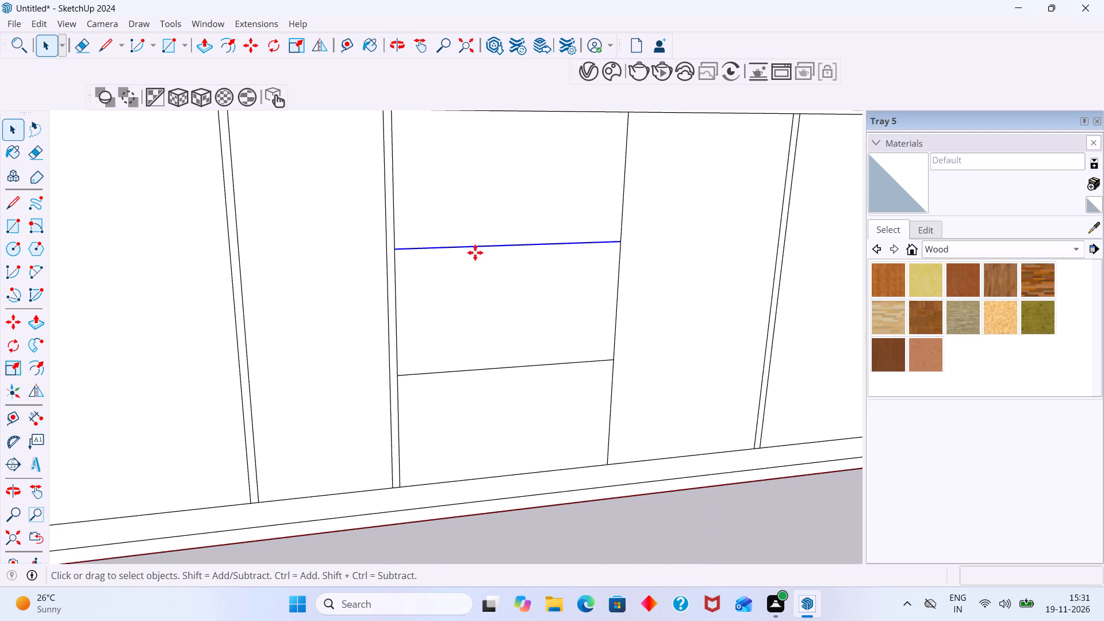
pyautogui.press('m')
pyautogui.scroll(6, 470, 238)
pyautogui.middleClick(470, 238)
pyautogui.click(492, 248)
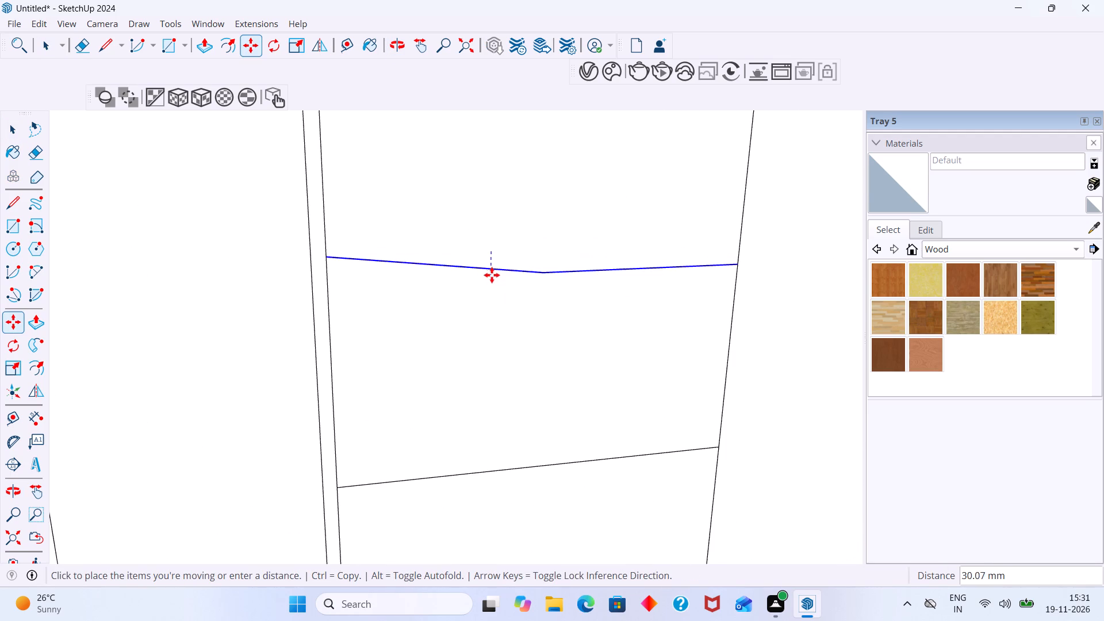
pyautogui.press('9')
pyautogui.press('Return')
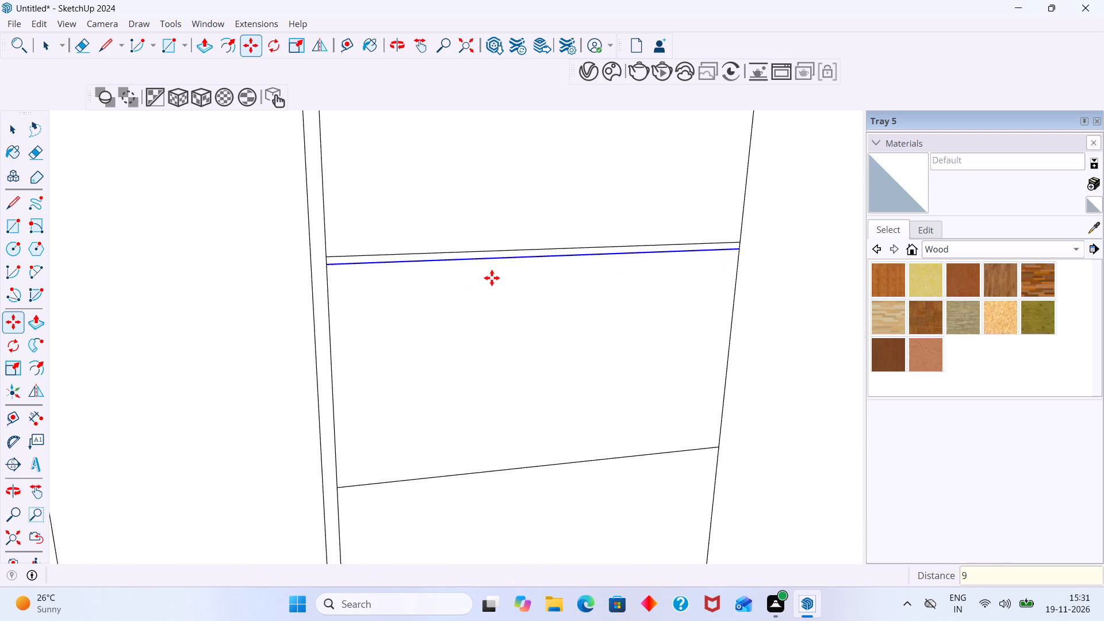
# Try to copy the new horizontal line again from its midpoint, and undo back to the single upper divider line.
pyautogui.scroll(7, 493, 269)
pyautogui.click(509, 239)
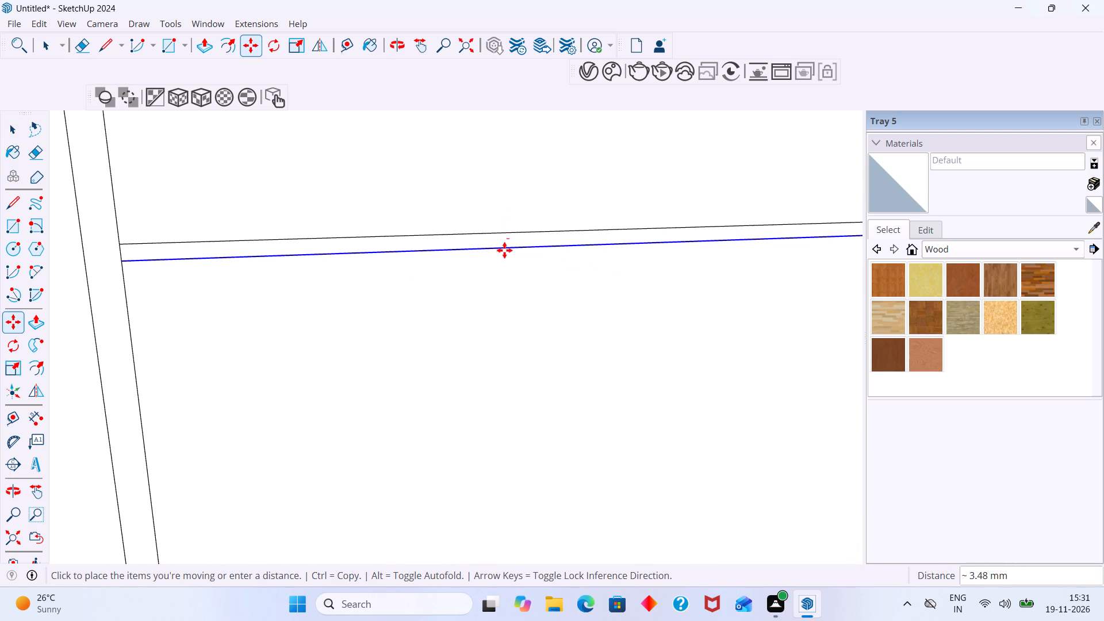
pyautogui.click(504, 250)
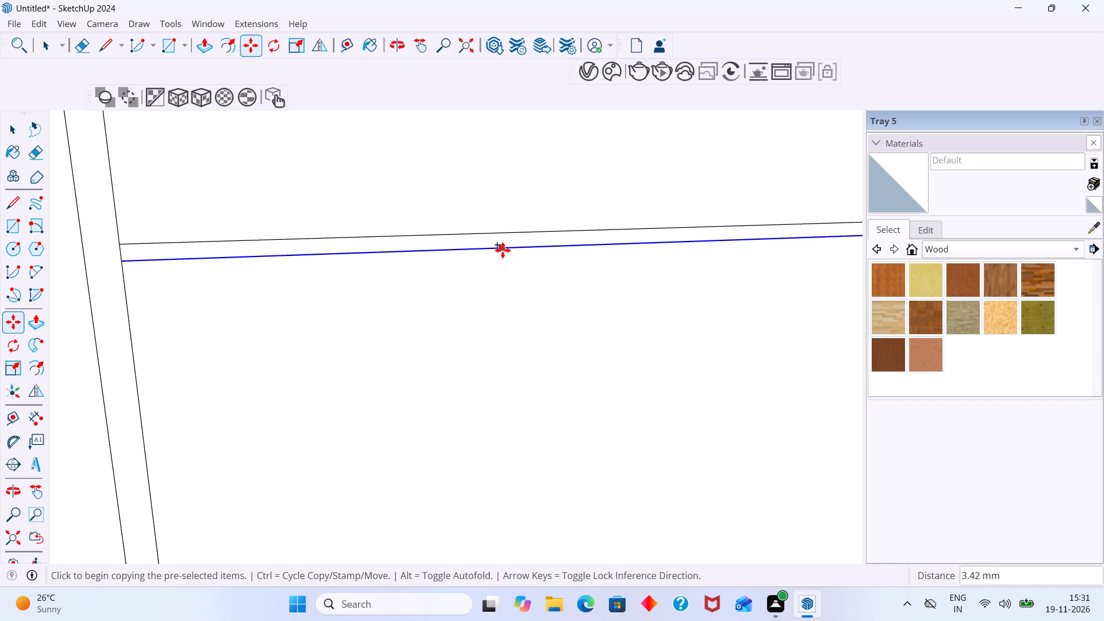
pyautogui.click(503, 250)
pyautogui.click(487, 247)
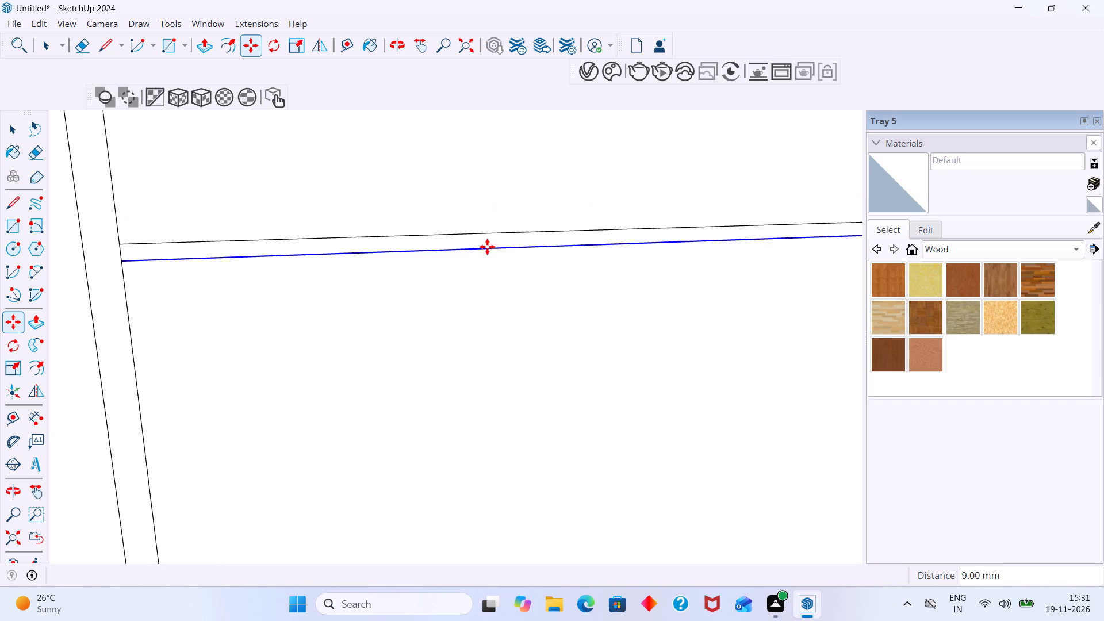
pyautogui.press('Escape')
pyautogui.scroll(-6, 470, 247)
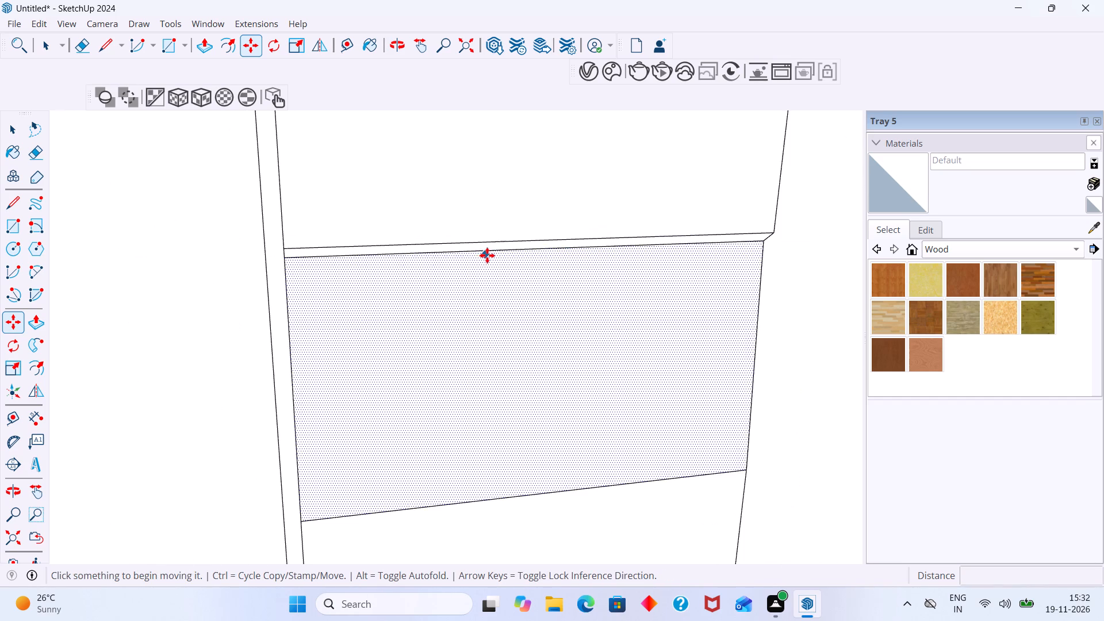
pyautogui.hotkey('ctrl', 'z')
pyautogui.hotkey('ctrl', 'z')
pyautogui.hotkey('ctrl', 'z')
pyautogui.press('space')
# Copy the drawer stack's upper horizontal divider line 9 mm down along the blue axis.
pyautogui.scroll(-2, 537, 266)
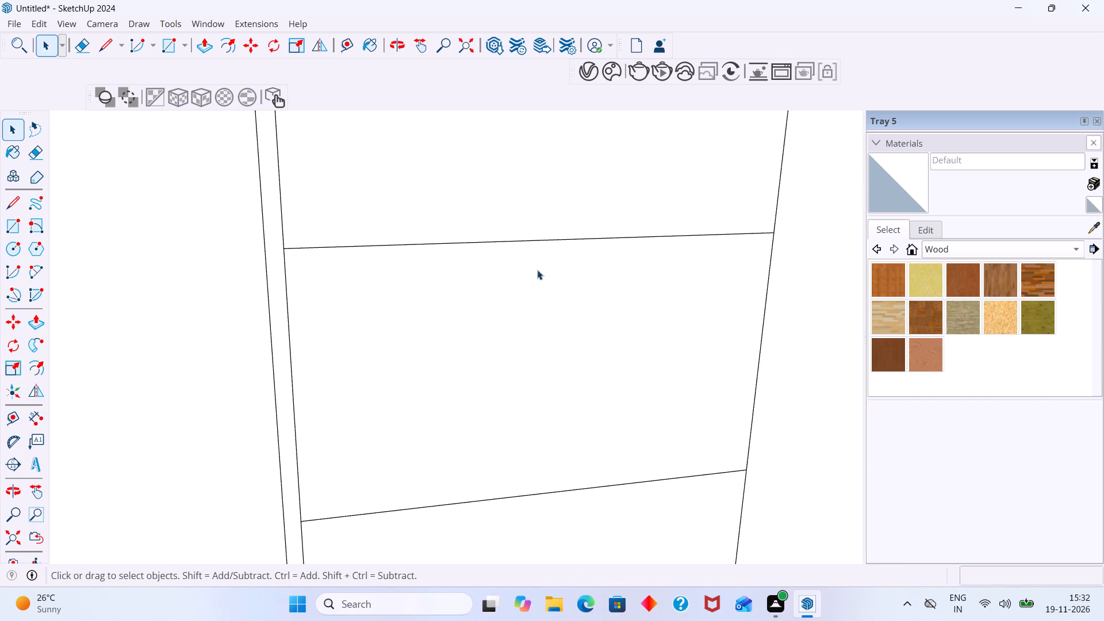
pyautogui.scroll(-3, 537, 270)
pyautogui.moveTo(548, 269); pyautogui.dragTo(527, 209)
pyautogui.keyDown('shift'); pyautogui.click(537, 213); pyautogui.keyUp('shift')
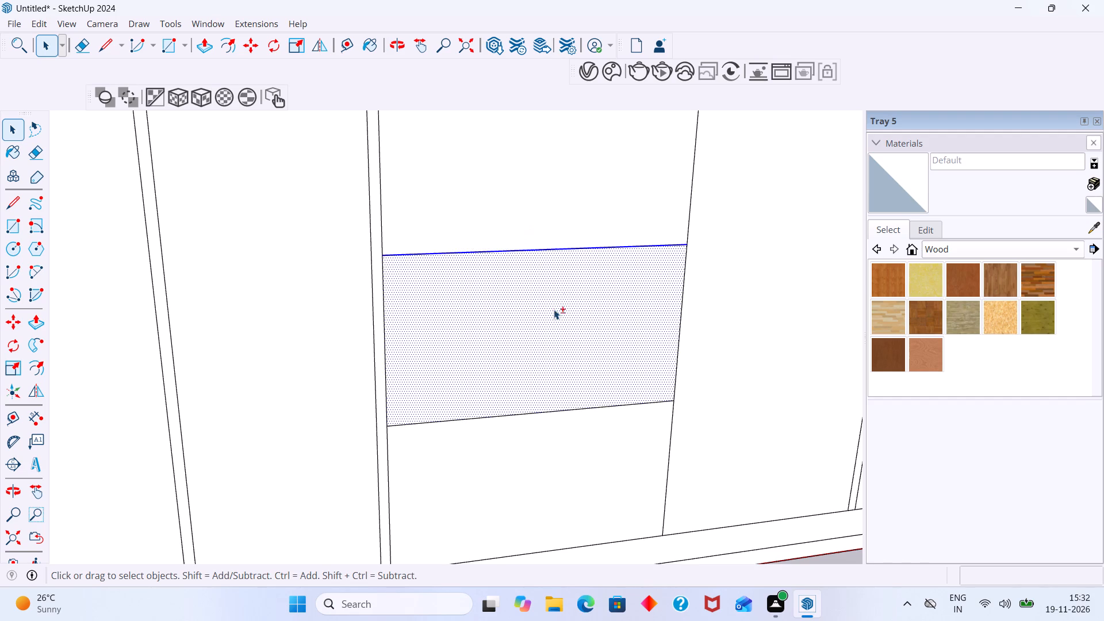
pyautogui.keyDown('shift'); pyautogui.click(563, 293); pyautogui.keyUp('shift')
pyautogui.press('m')
pyautogui.scroll(3, 549, 255)
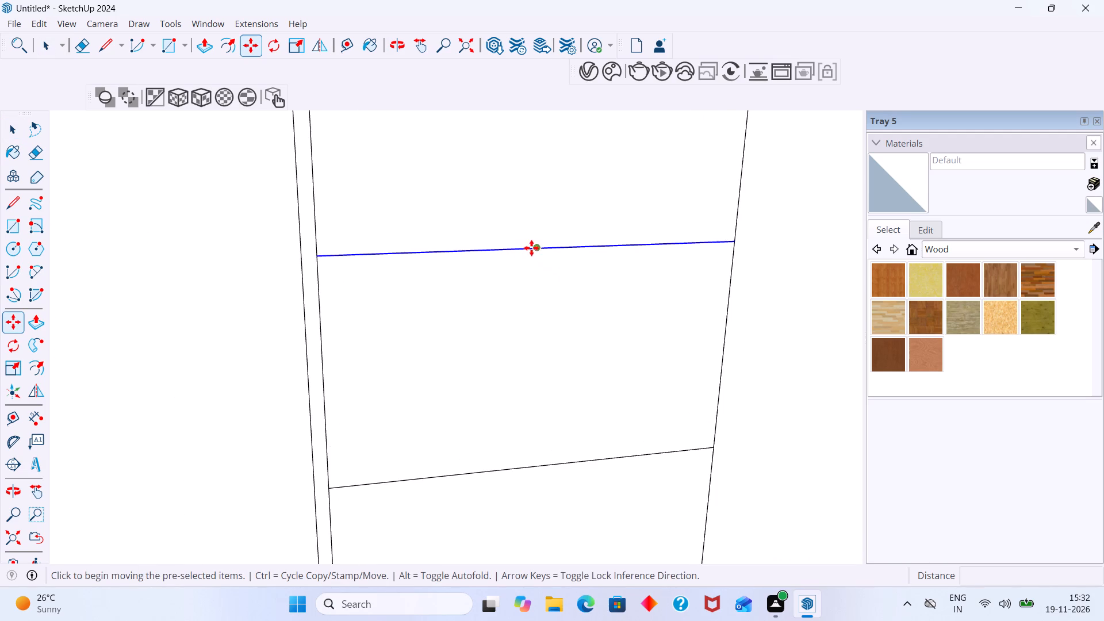
pyautogui.click(535, 248)
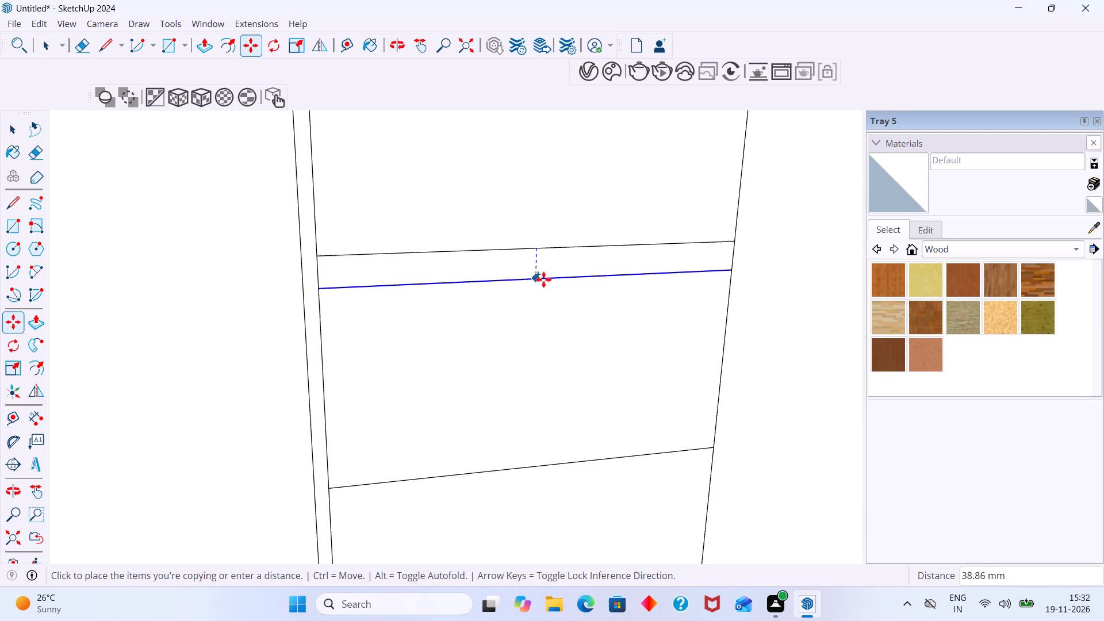
pyautogui.press('Up')
pyautogui.press('9')
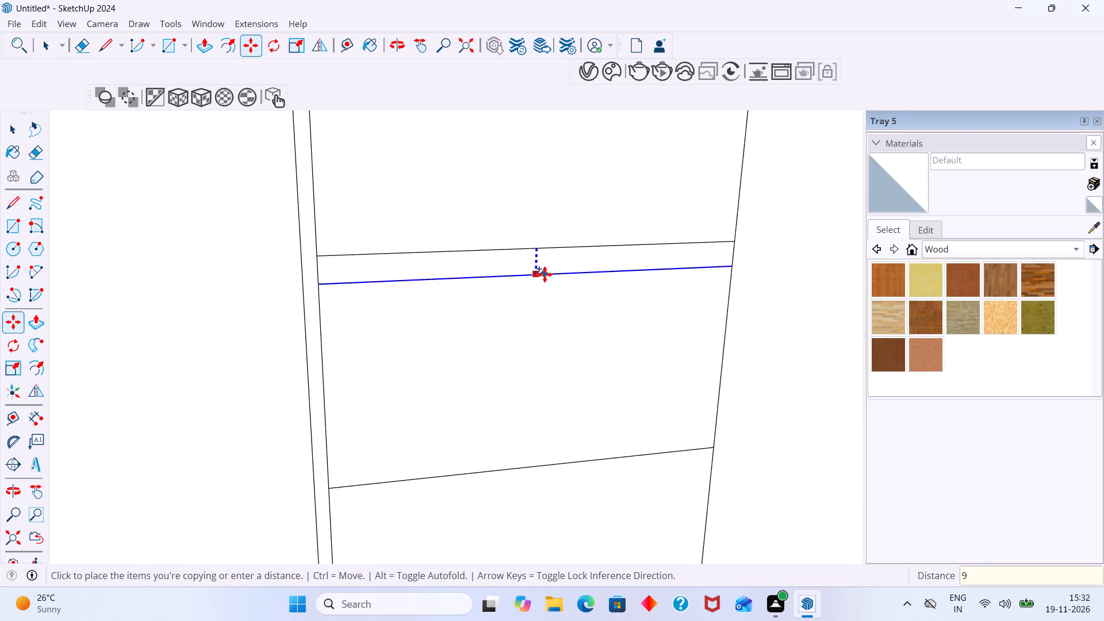
pyautogui.press('Return')
# Copy the new lower line 18 mm upward, past the original upper drawer divider line.
pyautogui.scroll(5, 545, 270)
pyautogui.click(544, 244)
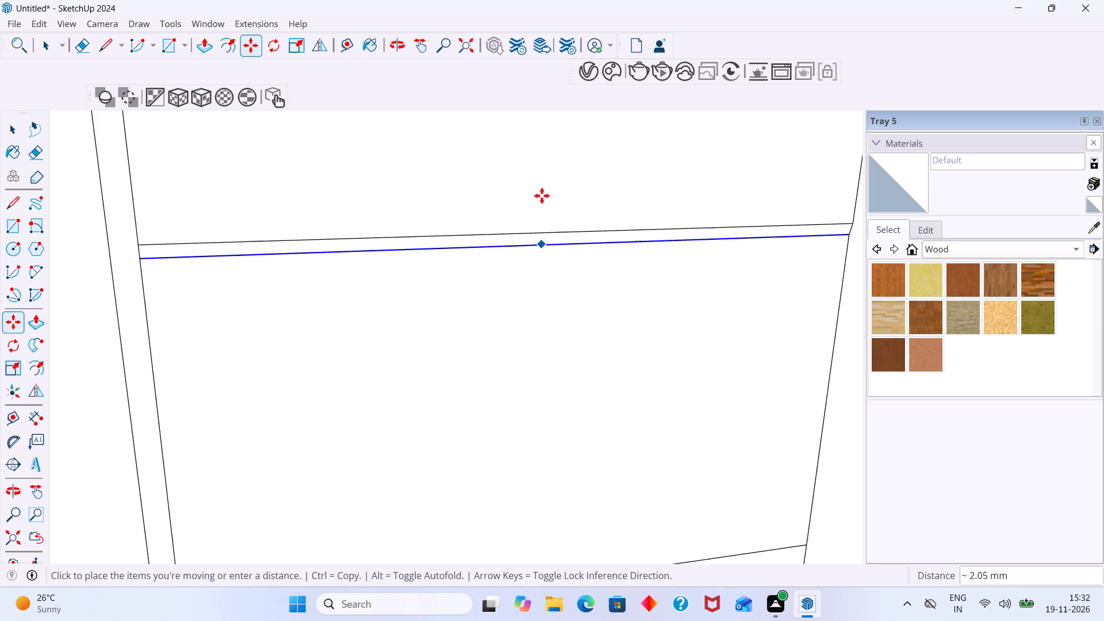
pyautogui.write('18')
pyautogui.press('Return')
pyautogui.press('space')
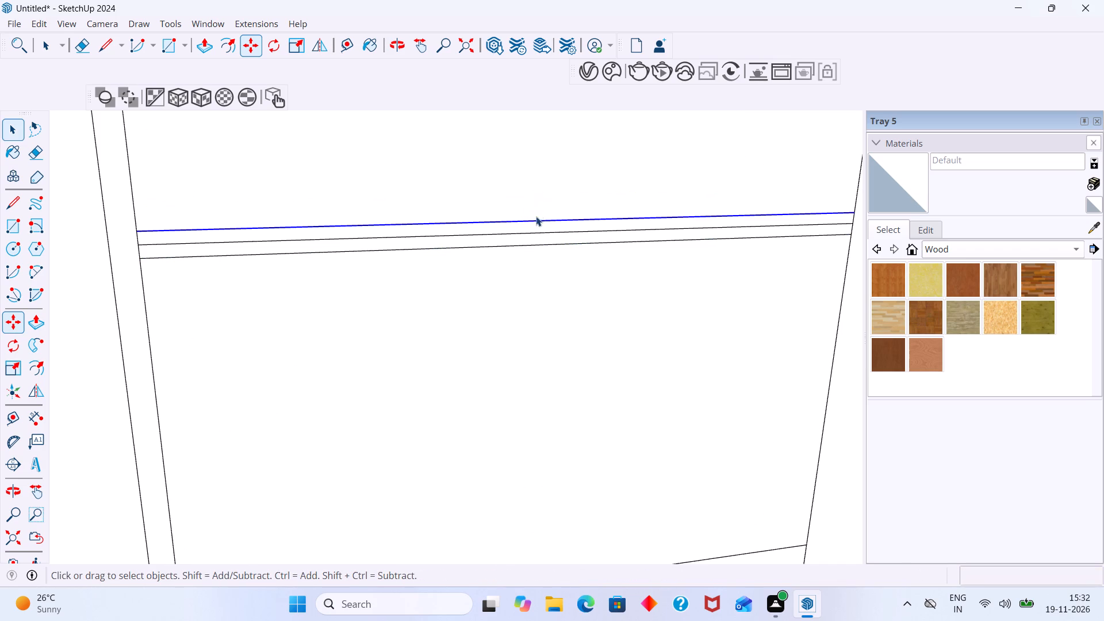
pyautogui.scroll(-20, 536, 220)
pyautogui.click(624, 475)
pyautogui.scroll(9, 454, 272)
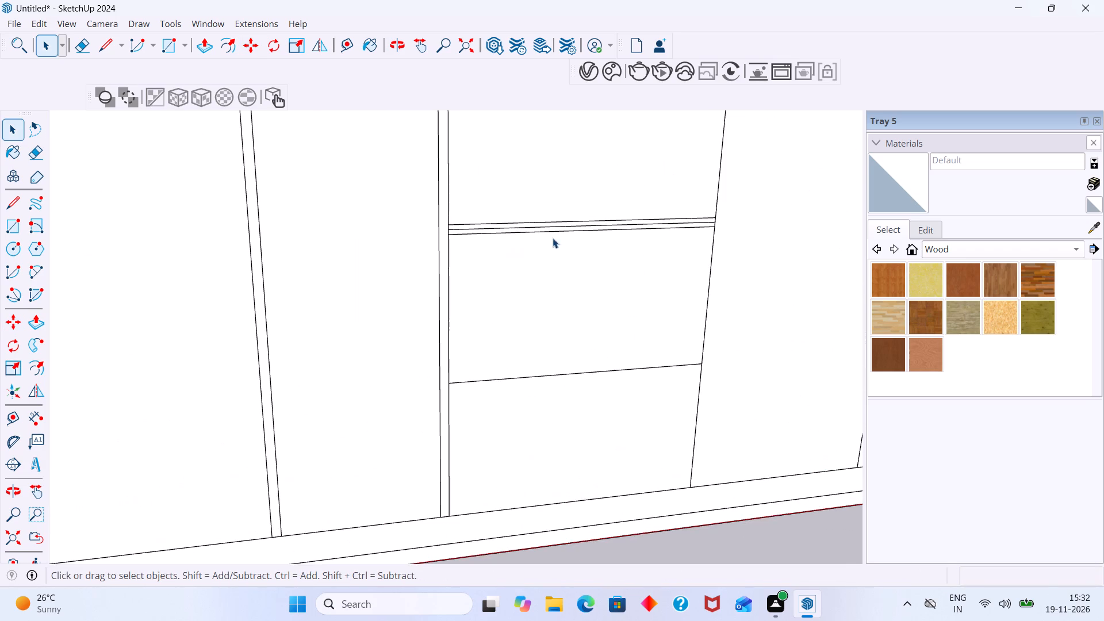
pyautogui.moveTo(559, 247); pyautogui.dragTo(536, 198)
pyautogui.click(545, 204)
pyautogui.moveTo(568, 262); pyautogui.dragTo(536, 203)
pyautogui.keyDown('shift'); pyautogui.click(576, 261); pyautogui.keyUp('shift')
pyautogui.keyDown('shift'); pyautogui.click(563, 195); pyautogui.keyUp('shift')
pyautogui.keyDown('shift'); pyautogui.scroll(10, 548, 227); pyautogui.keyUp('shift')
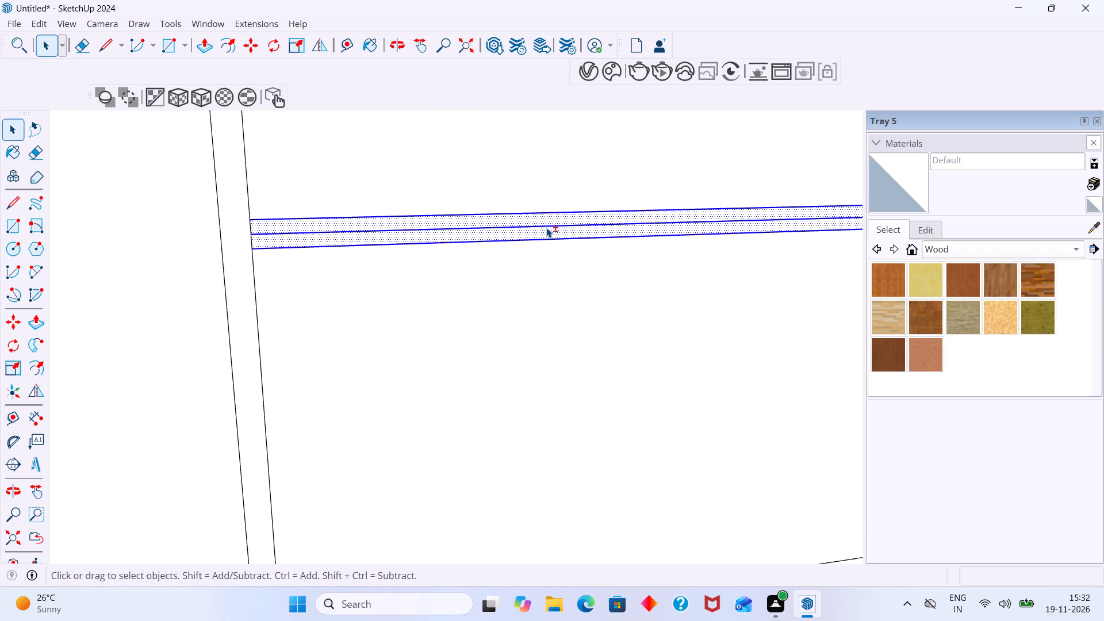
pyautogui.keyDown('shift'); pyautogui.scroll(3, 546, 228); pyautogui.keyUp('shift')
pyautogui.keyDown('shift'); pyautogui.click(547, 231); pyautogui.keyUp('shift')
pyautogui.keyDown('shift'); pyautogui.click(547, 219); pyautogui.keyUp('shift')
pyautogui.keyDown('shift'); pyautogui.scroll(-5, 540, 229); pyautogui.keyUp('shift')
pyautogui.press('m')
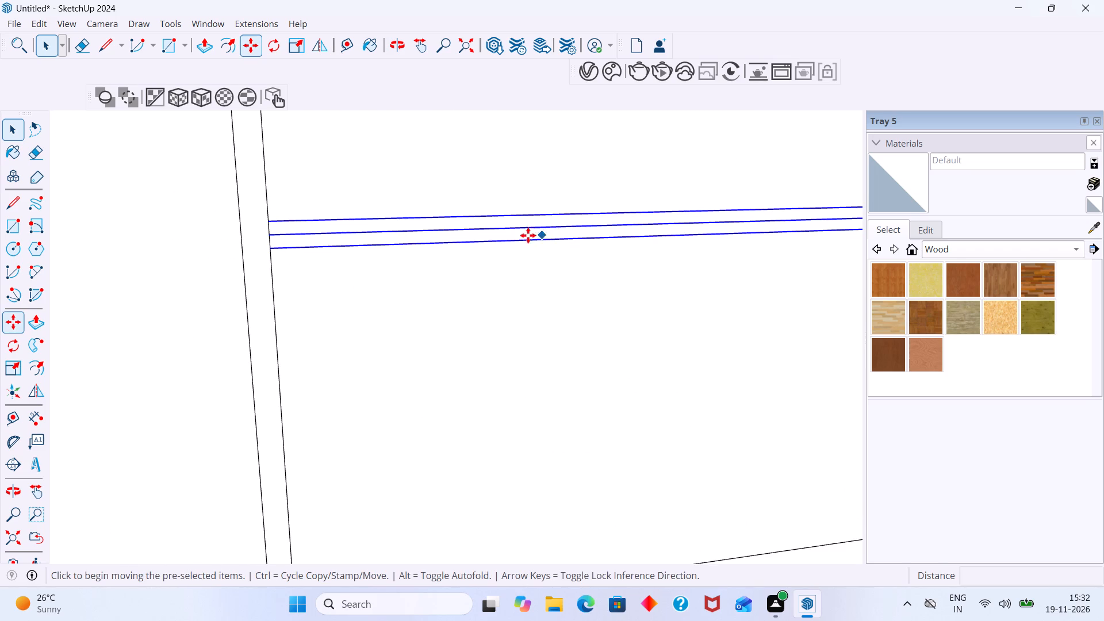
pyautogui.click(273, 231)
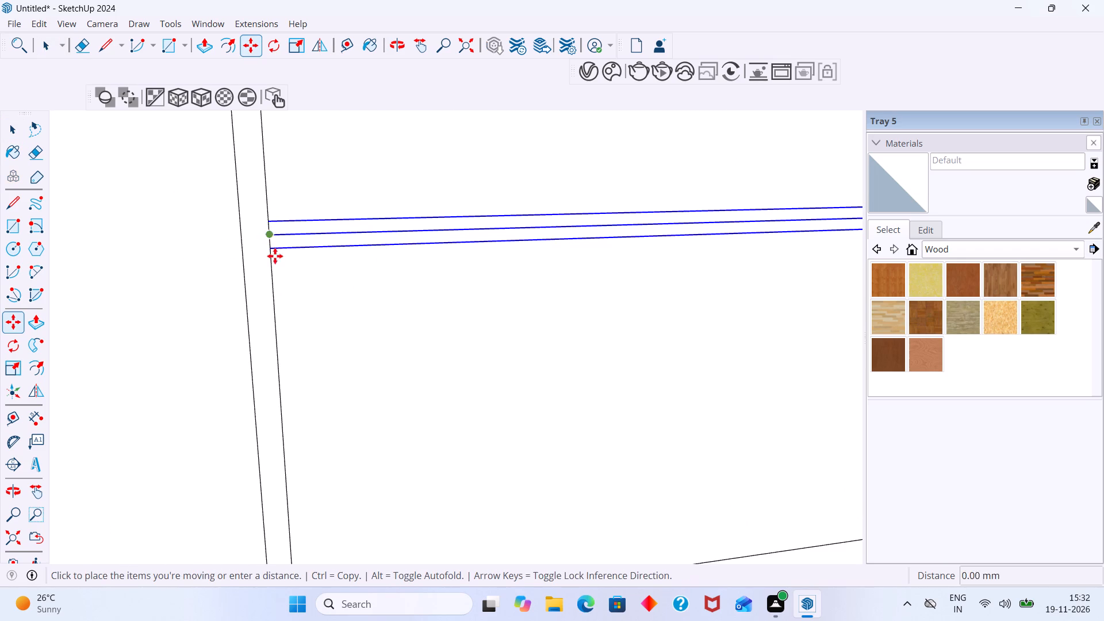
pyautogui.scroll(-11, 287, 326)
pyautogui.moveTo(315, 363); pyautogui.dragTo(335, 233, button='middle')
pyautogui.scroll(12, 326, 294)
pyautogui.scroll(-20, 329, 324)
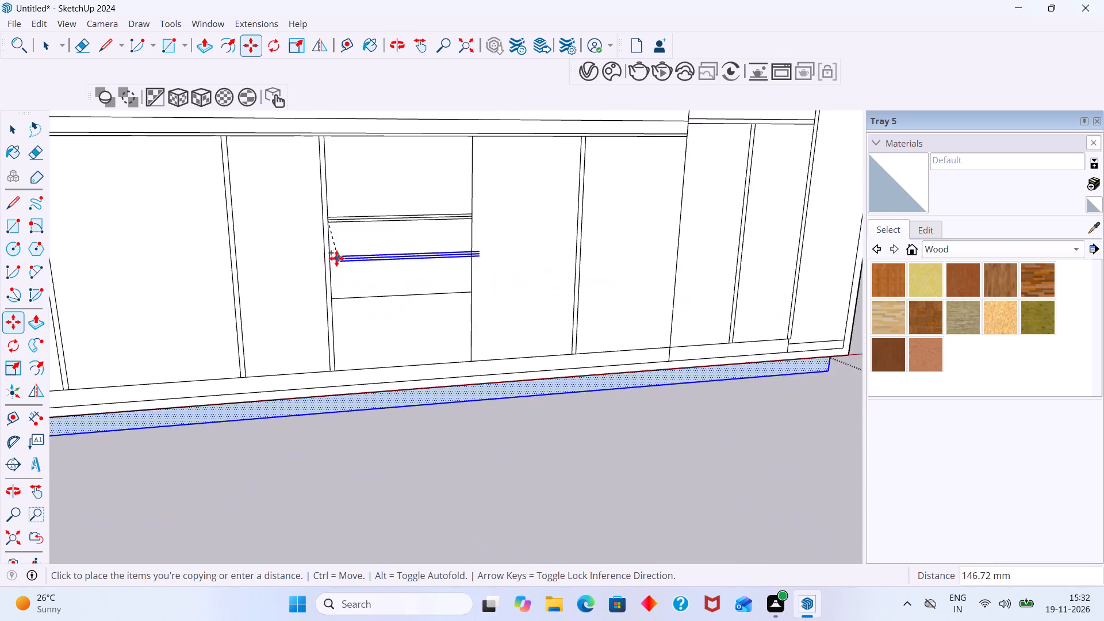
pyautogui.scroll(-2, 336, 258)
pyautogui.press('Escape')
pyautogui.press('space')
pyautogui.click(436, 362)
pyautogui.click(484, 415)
# Copy the drawer stack's lower horizontal divider line 9 mm upward.
pyautogui.scroll(-8, 431, 310)
pyautogui.scroll(1, 455, 325)
pyautogui.moveTo(455, 325); pyautogui.dragTo(342, 341, button='middle')
pyautogui.click(413, 385)
pyautogui.scroll(17, 401, 276)
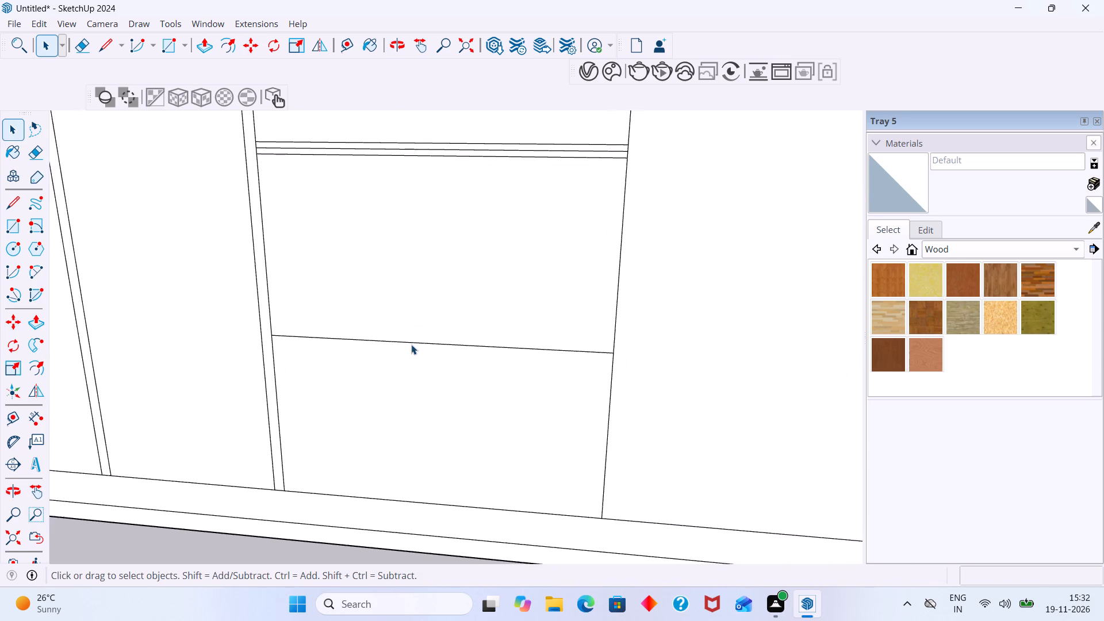
pyautogui.tripleClick(411, 344)
pyautogui.click(415, 344)
pyautogui.press('m')
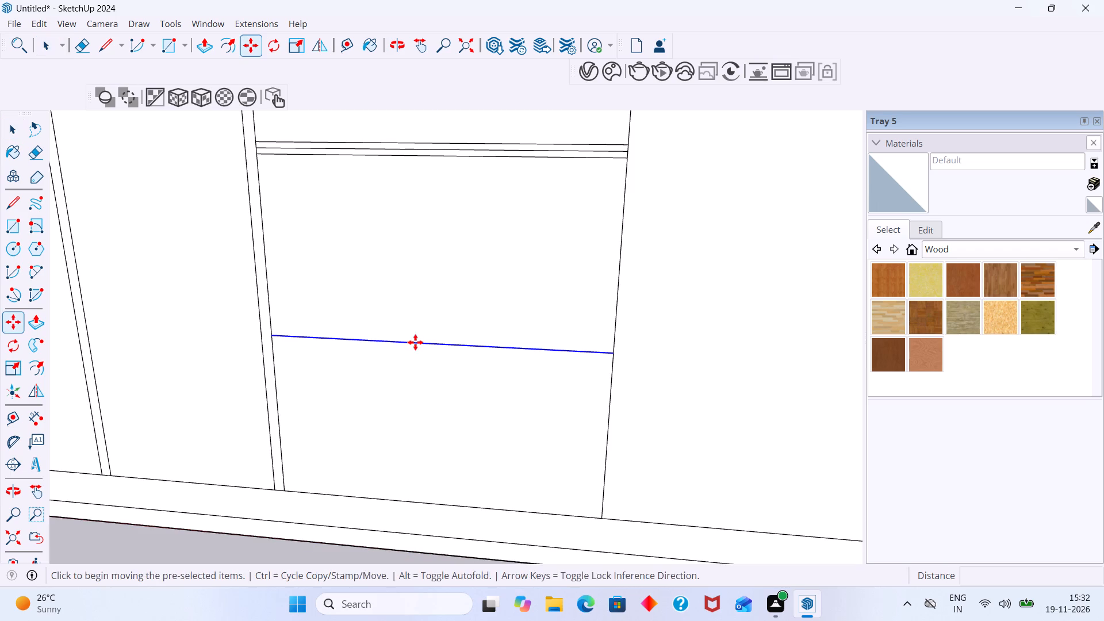
pyautogui.click(415, 342)
pyautogui.press('9')
pyautogui.press('Return')
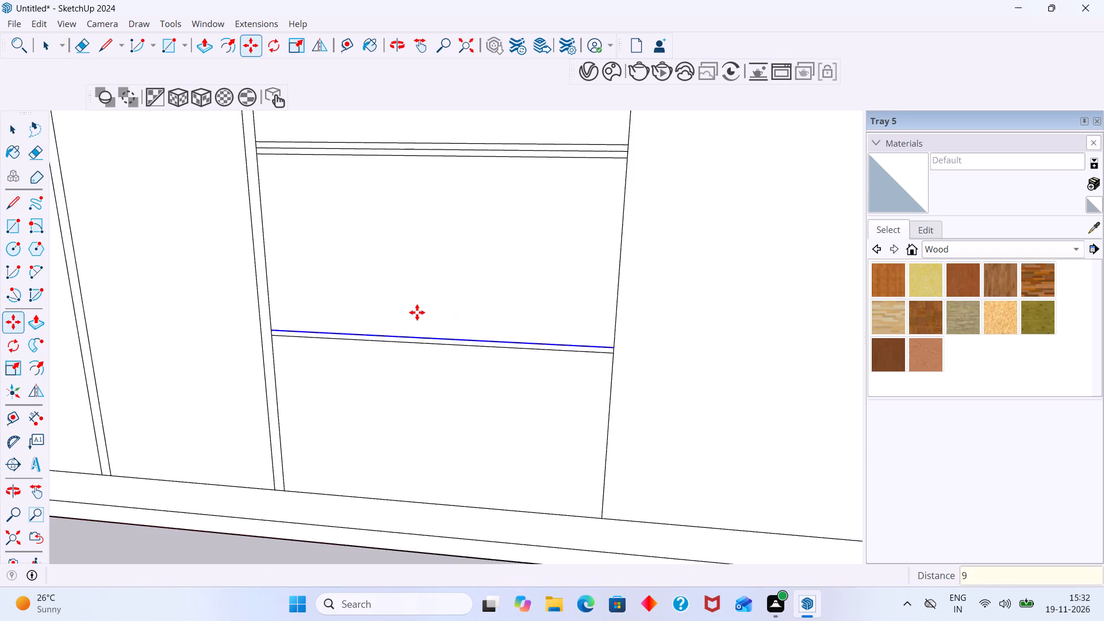
# Copy the new upper line of the lower drawer divider 18 mm downward, past the original divider line.
pyautogui.scroll(8, 404, 324)
pyautogui.click(434, 344)
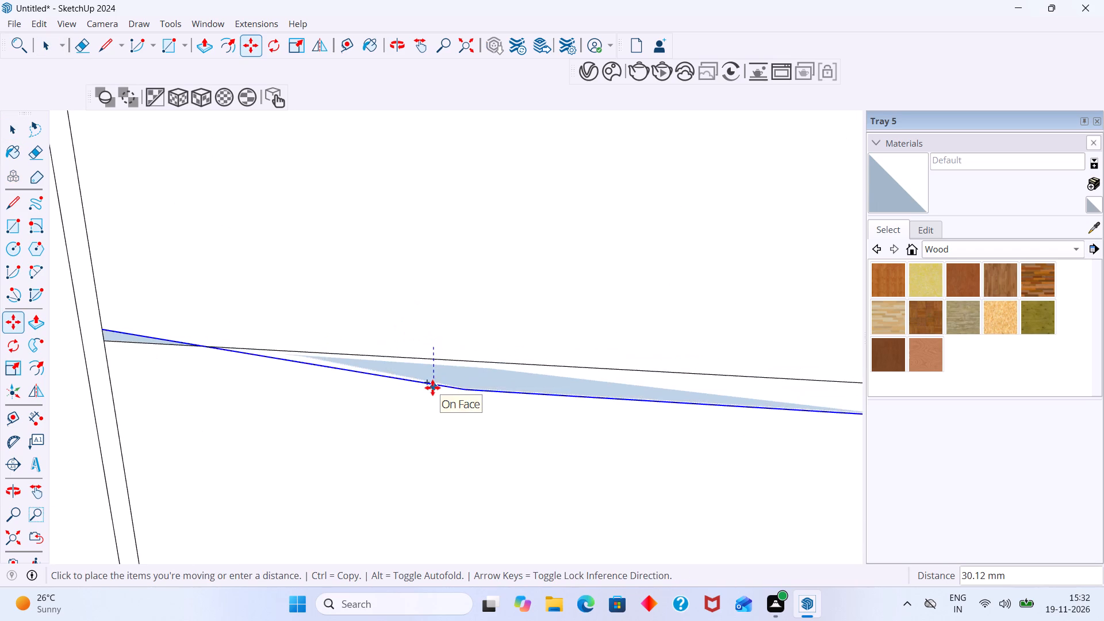
pyautogui.scroll(-3, 432, 388)
pyautogui.moveTo(431, 386); pyautogui.dragTo(491, 274, button='middle')
pyautogui.press('1')
pyautogui.press('8')
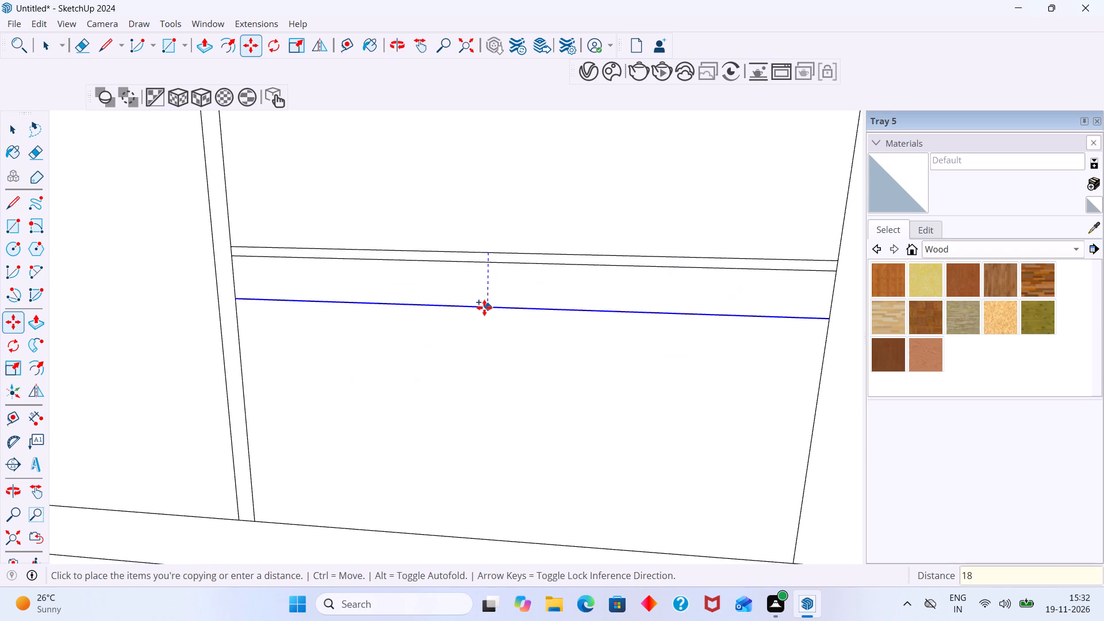
pyautogui.write('mm')
pyautogui.press('Return')
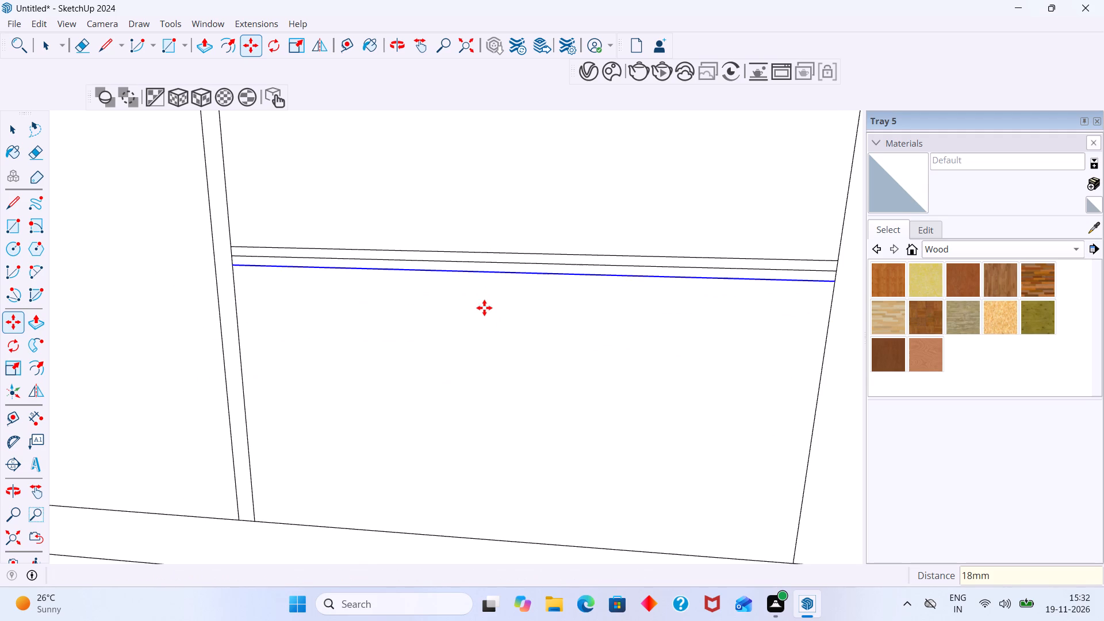
pyautogui.press('space')
pyautogui.scroll(-9, 471, 305)
pyautogui.click(435, 455)
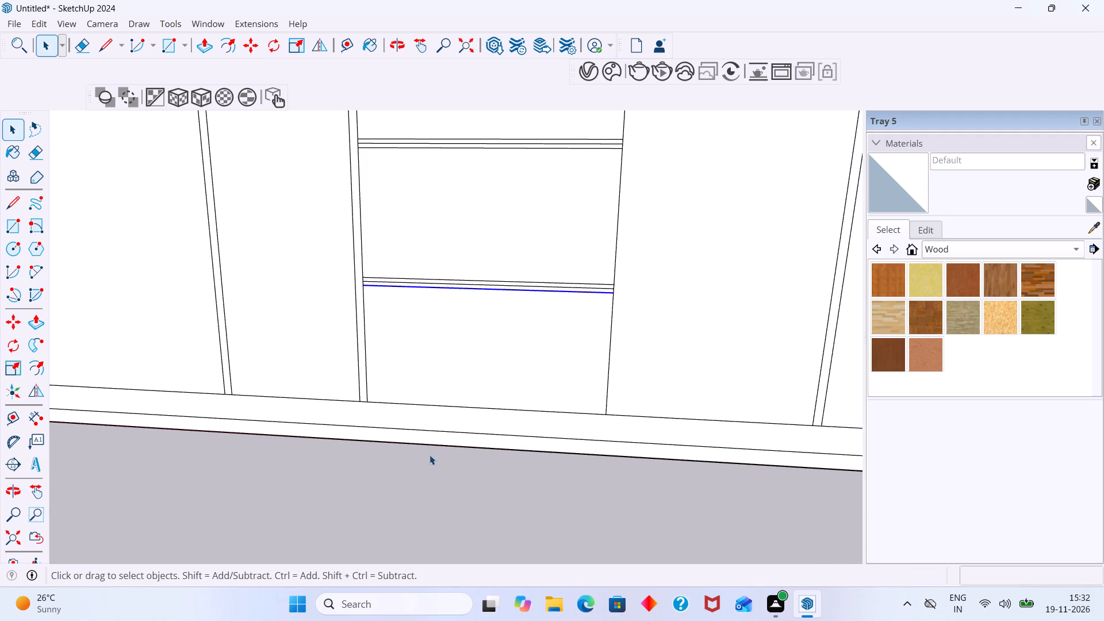
# Erase the original middle line of the upper drawer divider, keeping its two outer lines.
pyautogui.moveTo(494, 444); pyautogui.dragTo(500, 438, button='middle')
pyautogui.scroll(3, 419, 343)
pyautogui.moveTo(415, 325); pyautogui.dragTo(500, 359, button='middle')
pyautogui.scroll(-3, 461, 351)
pyautogui.moveTo(452, 340); pyautogui.dragTo(462, 405, button='middle')
pyautogui.scroll(-2, 421, 374)
pyautogui.moveTo(433, 380); pyautogui.dragTo(472, 404, button='middle')
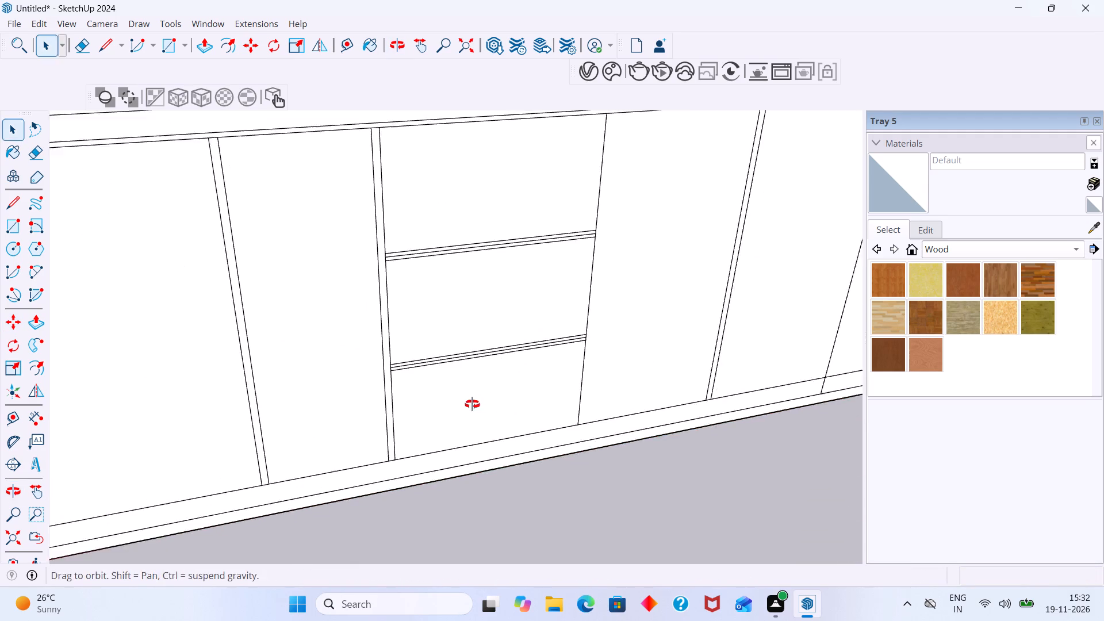
pyautogui.moveTo(472, 404); pyautogui.dragTo(462, 378, button='middle')
pyautogui.scroll(9, 415, 239)
pyautogui.press('e')
pyautogui.scroll(8, 424, 257)
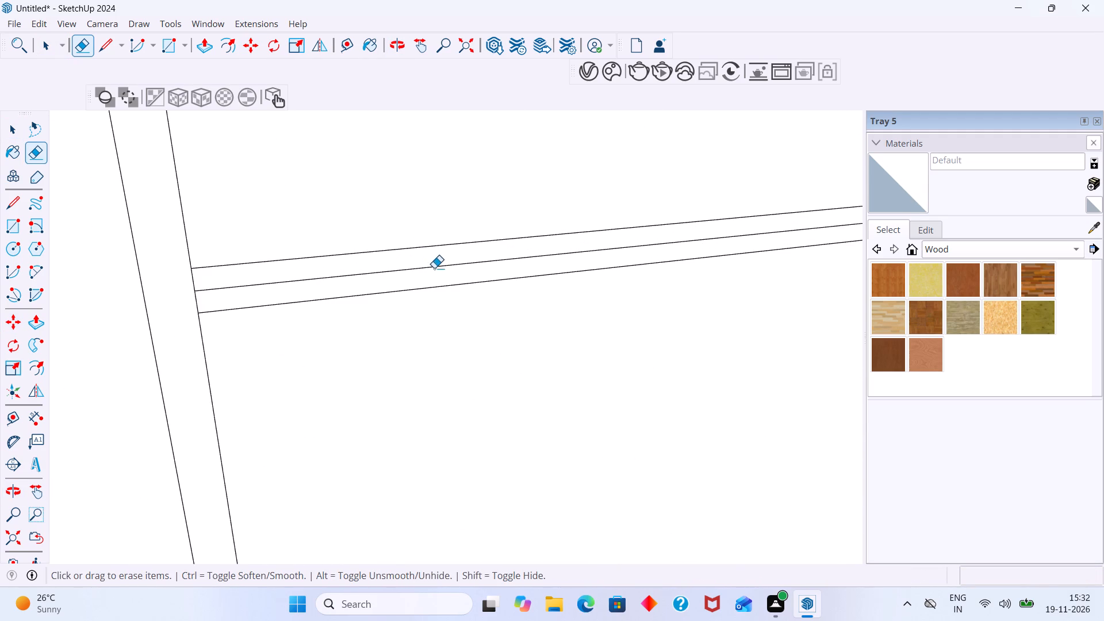
pyautogui.click(432, 266)
pyautogui.scroll(-8, 433, 268)
pyautogui.scroll(6, 381, 269)
pyautogui.scroll(-10, 385, 275)
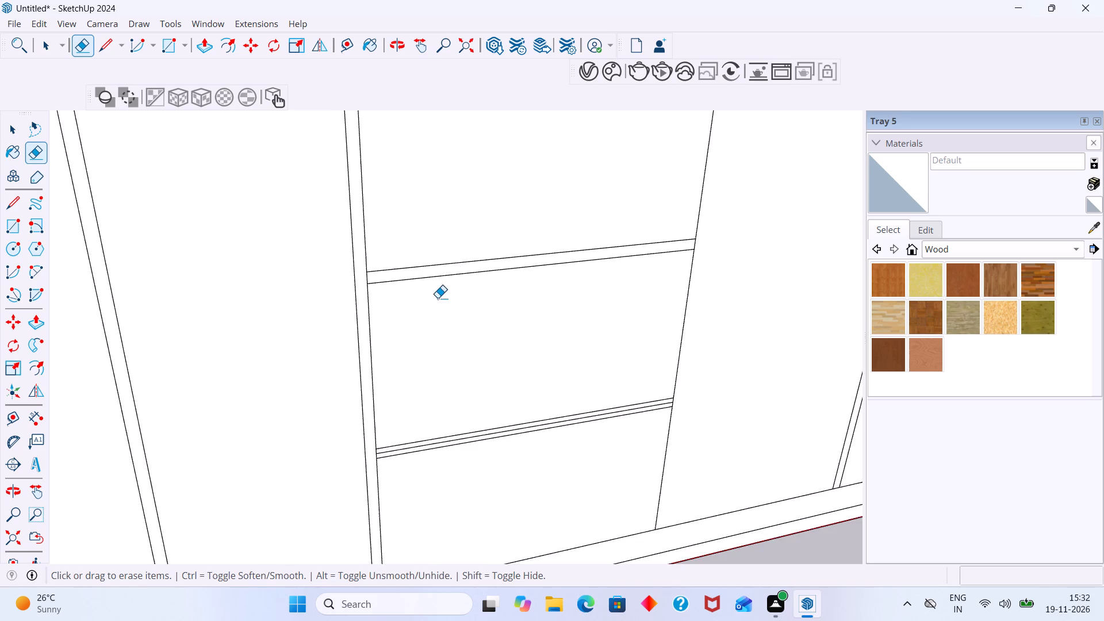
# Erase the original middle line of the lower drawer divider and leave the cabinet group.
pyautogui.scroll(-3, 438, 298)
pyautogui.scroll(6, 455, 396)
pyautogui.scroll(6, 509, 447)
pyautogui.click(509, 435)
pyautogui.scroll(-20, 497, 423)
pyautogui.scroll(-5, 497, 423)
pyautogui.press('space')
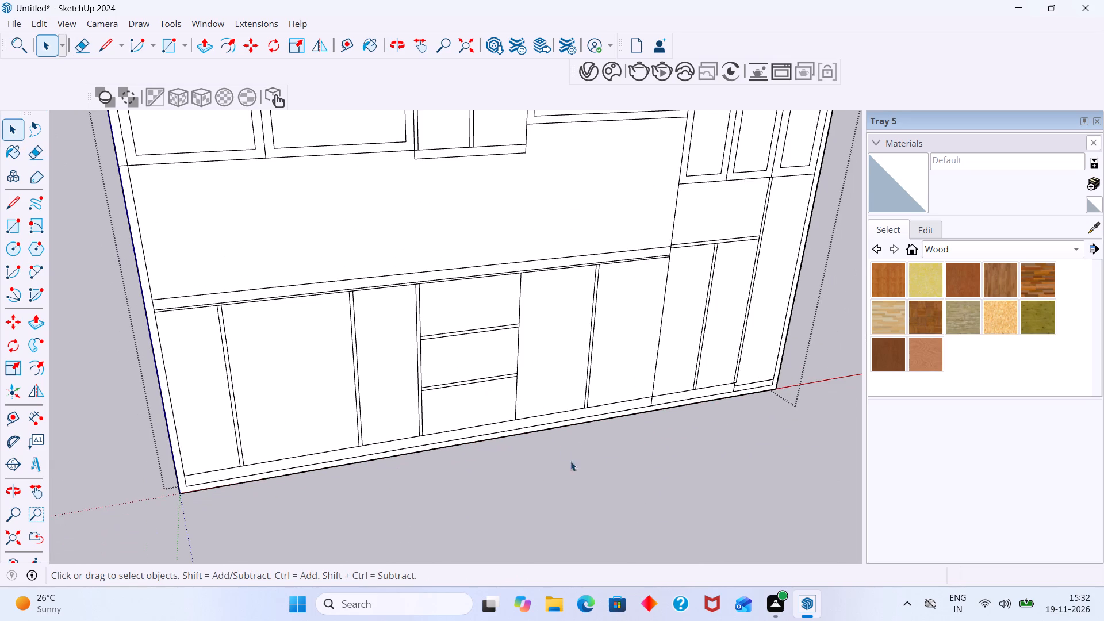
pyautogui.click(597, 463)
# Examine the cabinet elevation model alongside the front elevation reference drawing.
pyautogui.scroll(-5, 540, 406)
pyautogui.moveTo(471, 366); pyautogui.dragTo(562, 353, button='middle')
pyautogui.scroll(-6, 537, 331)
pyautogui.moveTo(544, 331); pyautogui.dragTo(576, 321, button='middle')
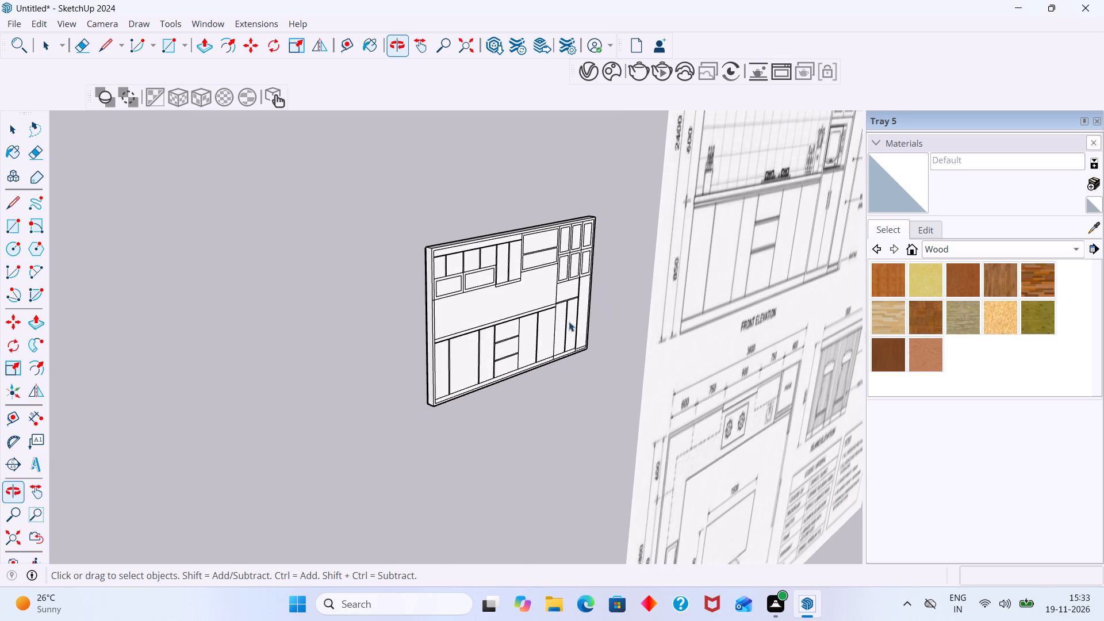
pyautogui.keyDown('shift'); pyautogui.moveTo(521, 325); pyautogui.dragTo(420, 304, button='middle'); pyautogui.keyUp('shift')
pyautogui.scroll(2, 423, 306)
pyautogui.moveTo(425, 309); pyautogui.dragTo(342, 306, button='middle')
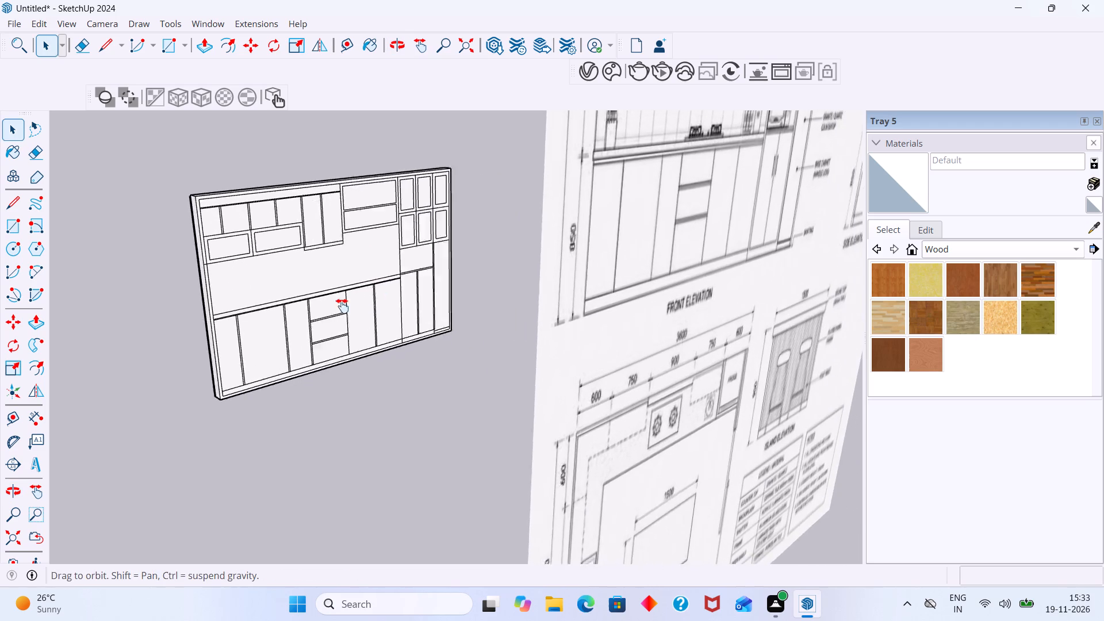
pyautogui.moveTo(342, 306); pyautogui.dragTo(267, 316, button='middle')
pyautogui.scroll(1, 266, 316)
pyautogui.moveTo(264, 326); pyautogui.dragTo(122, 347, button='middle')
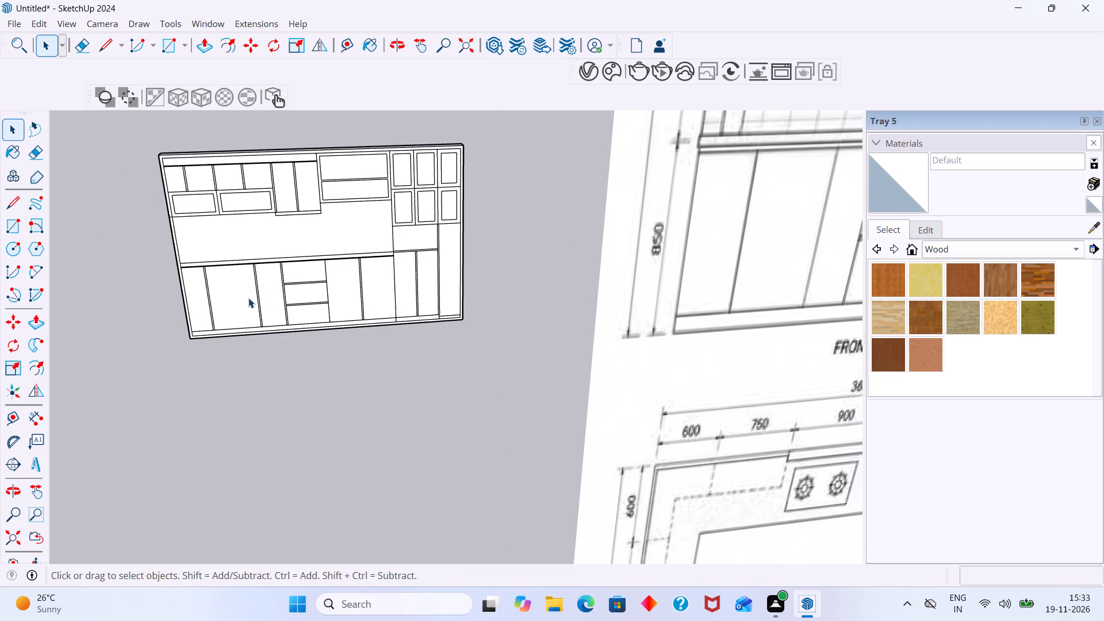
pyautogui.scroll(-4, 256, 299)
pyautogui.moveTo(278, 316); pyautogui.dragTo(327, 335, button='middle')
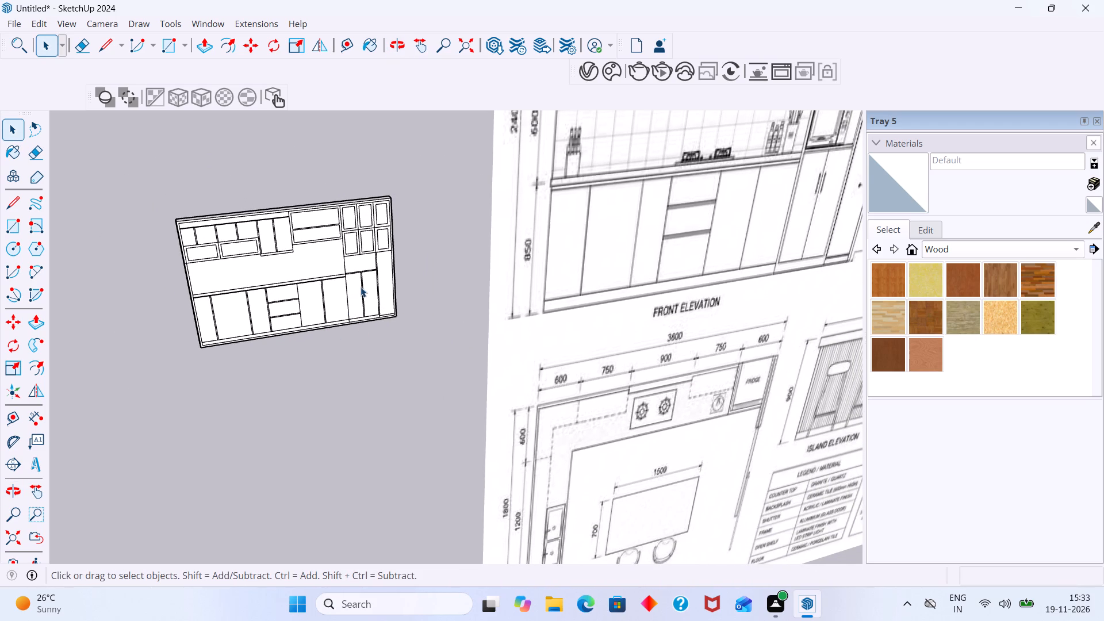
pyautogui.scroll(6, 216, 257)
pyautogui.moveTo(185, 258); pyautogui.dragTo(298, 250, button='middle')
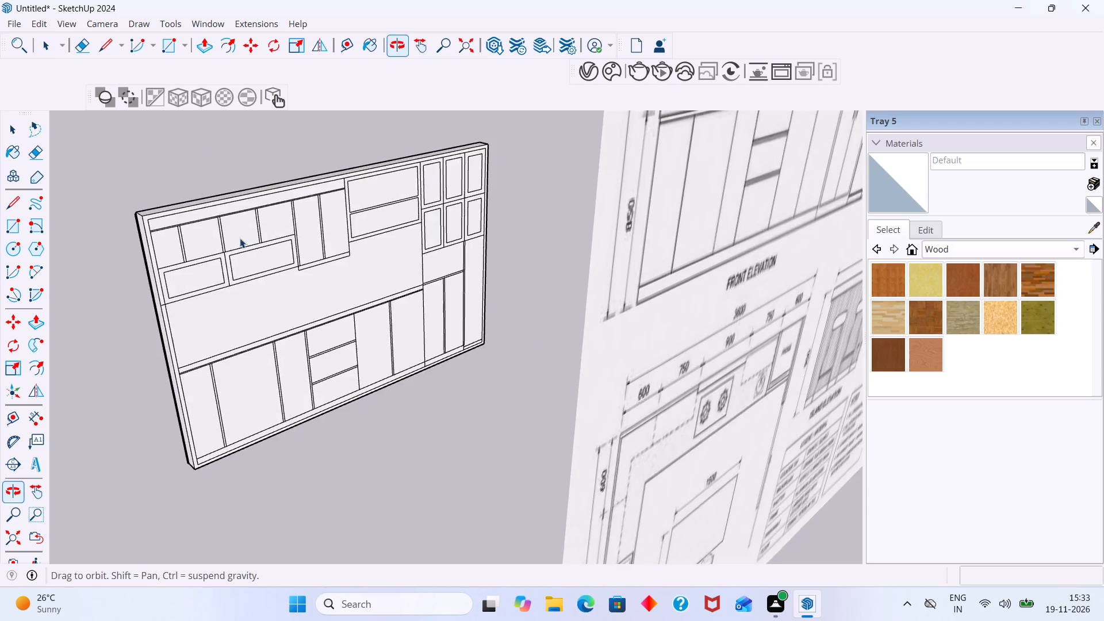
pyautogui.scroll(8, 225, 236)
pyautogui.scroll(-7, 129, 222)
pyautogui.scroll(-4, 259, 363)
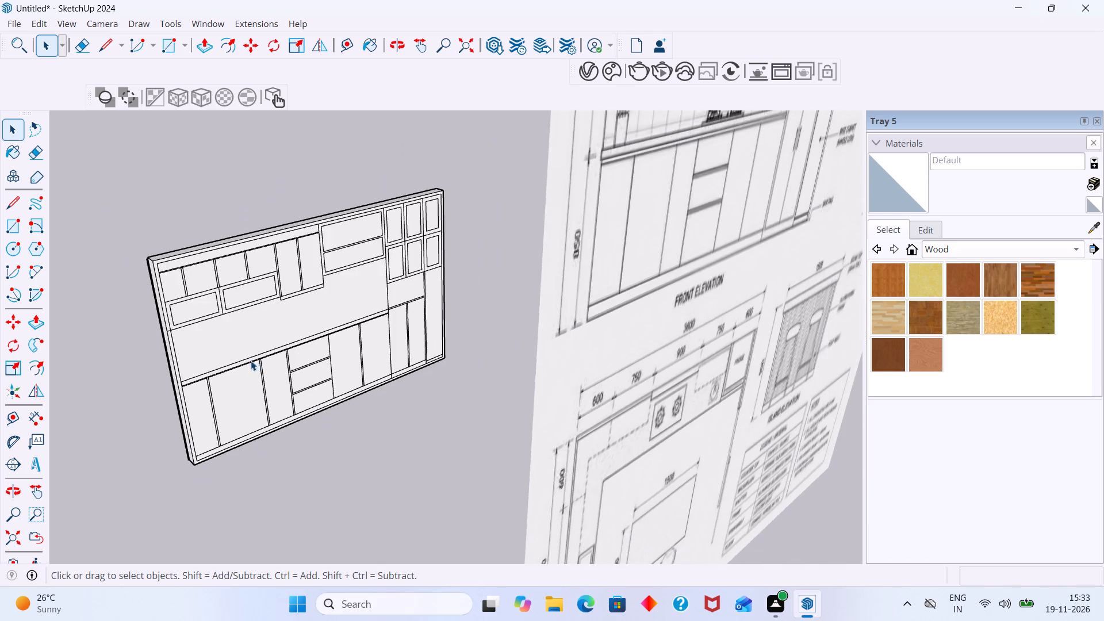
pyautogui.moveTo(237, 359); pyautogui.dragTo(166, 359, button='middle')
pyautogui.scroll(11, 344, 358)
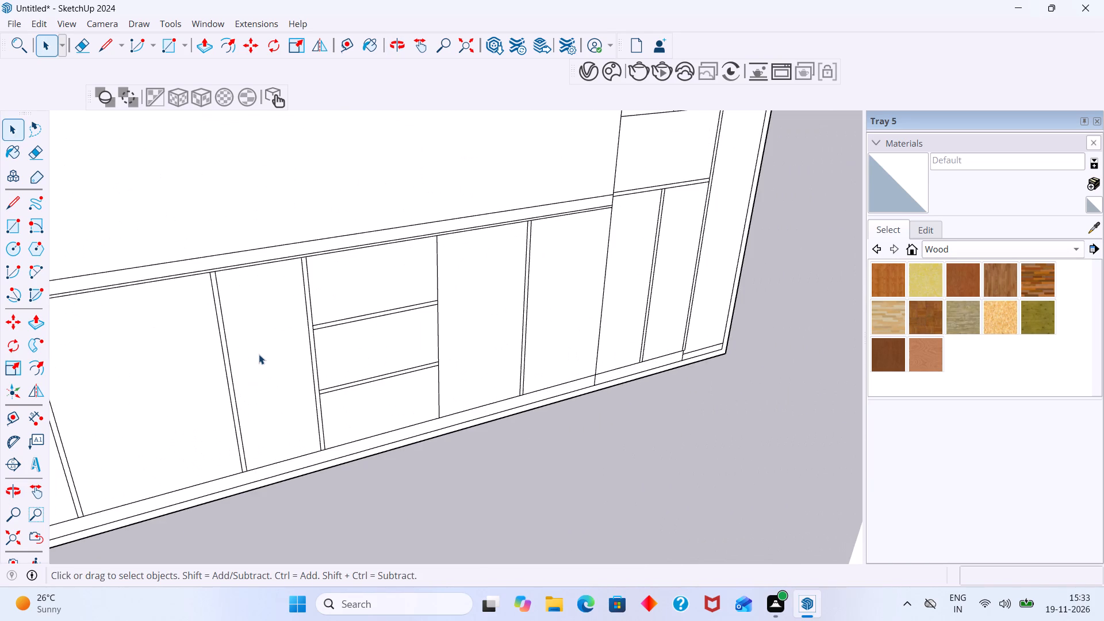
pyautogui.scroll(-7, 235, 354)
pyautogui.moveTo(237, 360); pyautogui.dragTo(416, 373, button='middle')
pyautogui.moveTo(309, 335); pyautogui.dragTo(428, 343, button='middle')
# Open the cabinet elevation group for editing at the frame's upper corner.
pyautogui.scroll(6, 367, 199)
pyautogui.keyDown('shift'); pyautogui.moveTo(292, 200); pyautogui.dragTo(308, 310, button='middle'); pyautogui.keyUp('shift')
pyautogui.scroll(9, 300, 279)
pyautogui.click(278, 250)
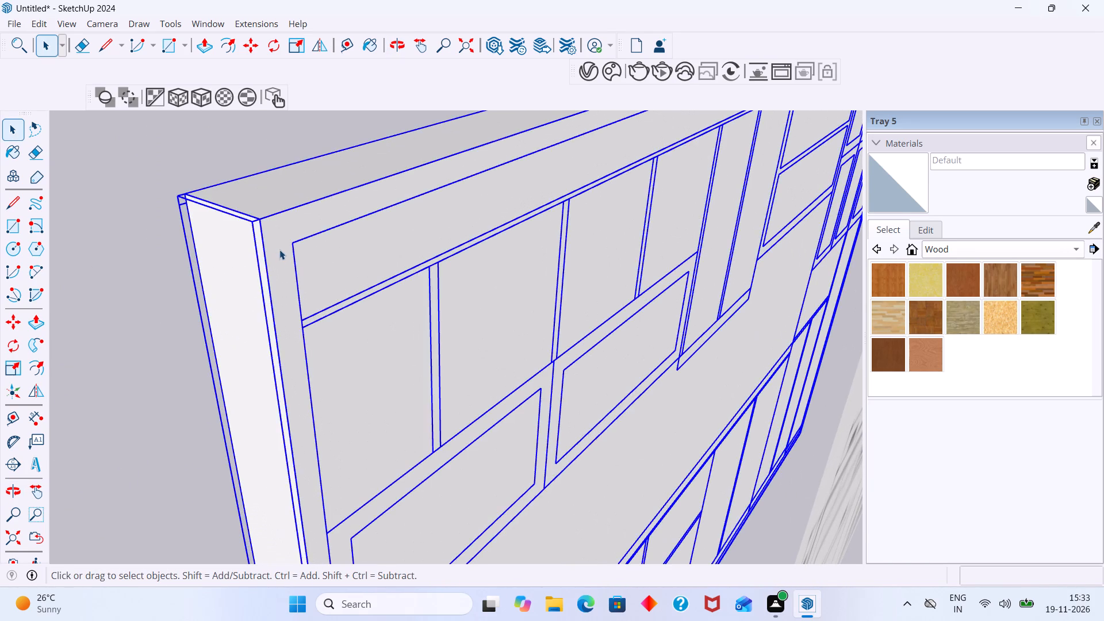
pyautogui.doubleClick(279, 250)
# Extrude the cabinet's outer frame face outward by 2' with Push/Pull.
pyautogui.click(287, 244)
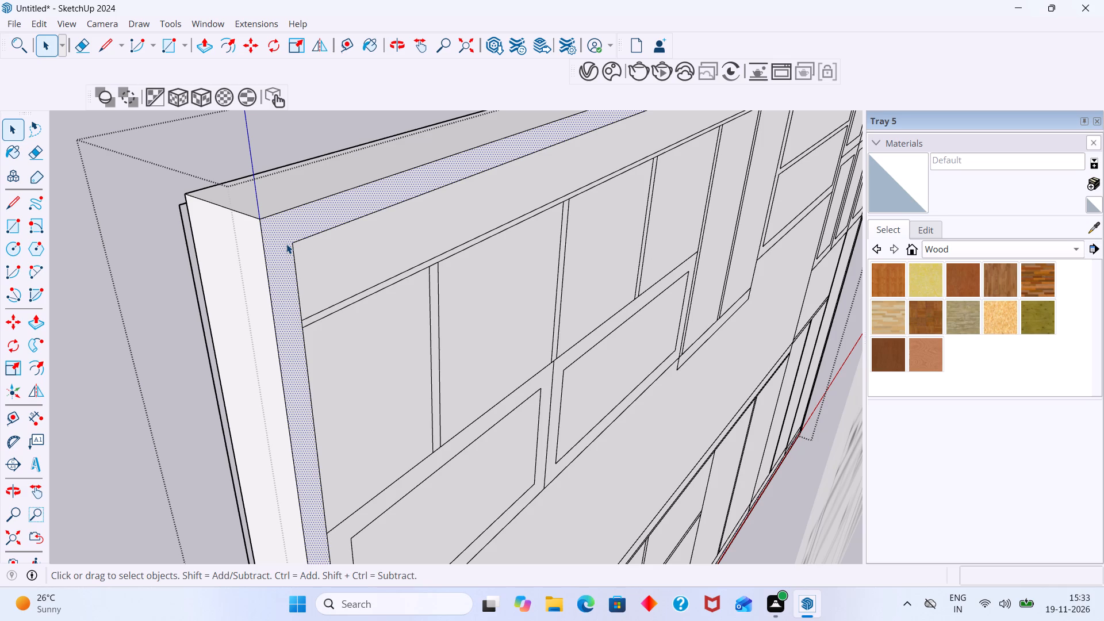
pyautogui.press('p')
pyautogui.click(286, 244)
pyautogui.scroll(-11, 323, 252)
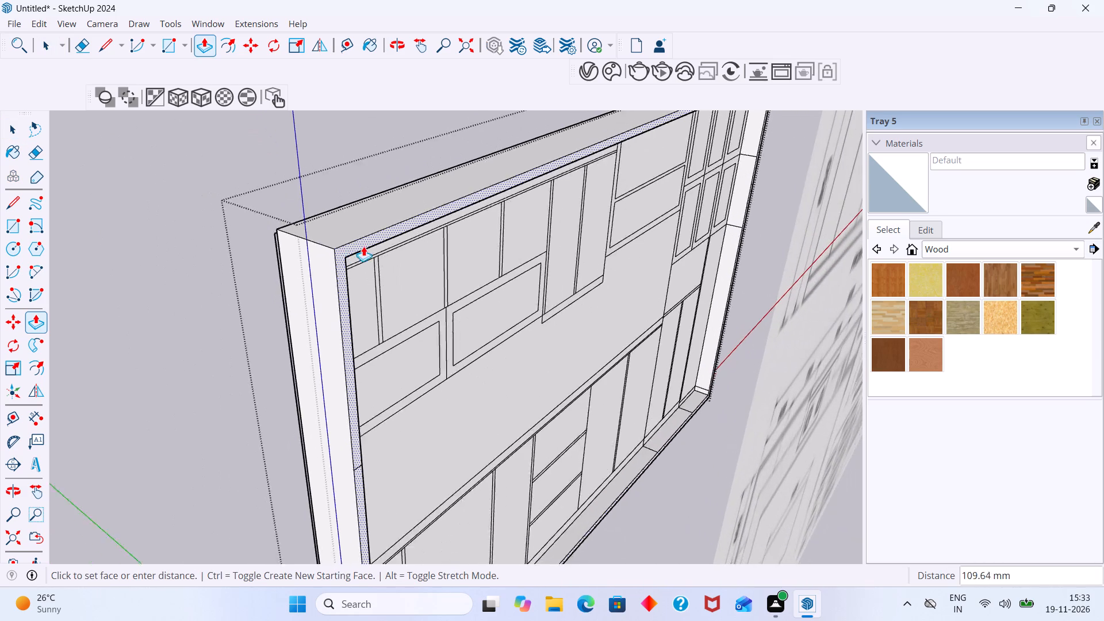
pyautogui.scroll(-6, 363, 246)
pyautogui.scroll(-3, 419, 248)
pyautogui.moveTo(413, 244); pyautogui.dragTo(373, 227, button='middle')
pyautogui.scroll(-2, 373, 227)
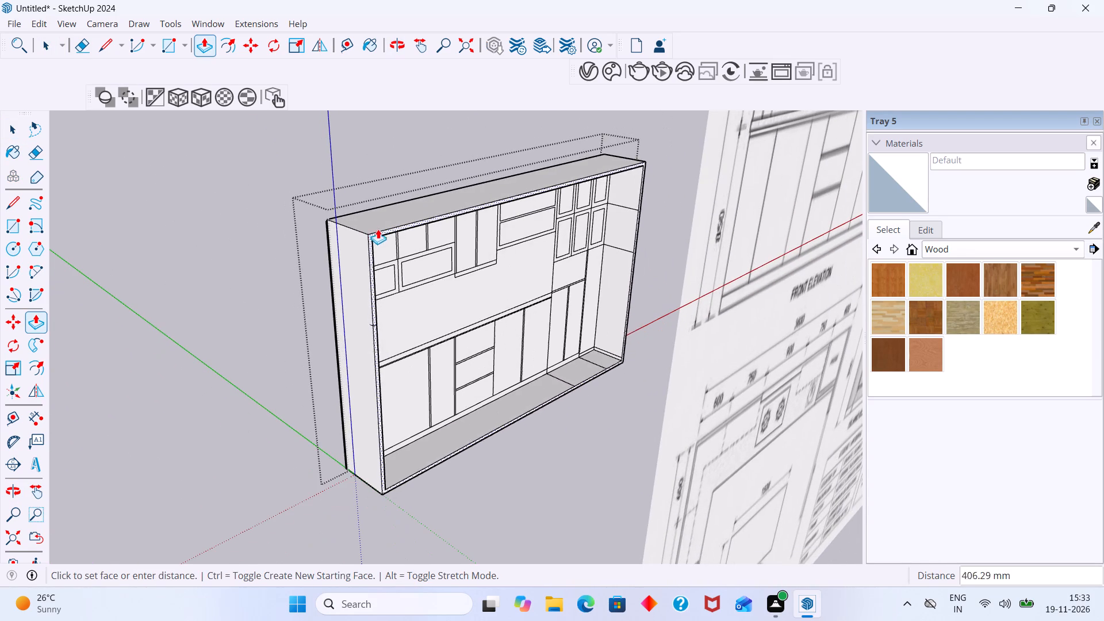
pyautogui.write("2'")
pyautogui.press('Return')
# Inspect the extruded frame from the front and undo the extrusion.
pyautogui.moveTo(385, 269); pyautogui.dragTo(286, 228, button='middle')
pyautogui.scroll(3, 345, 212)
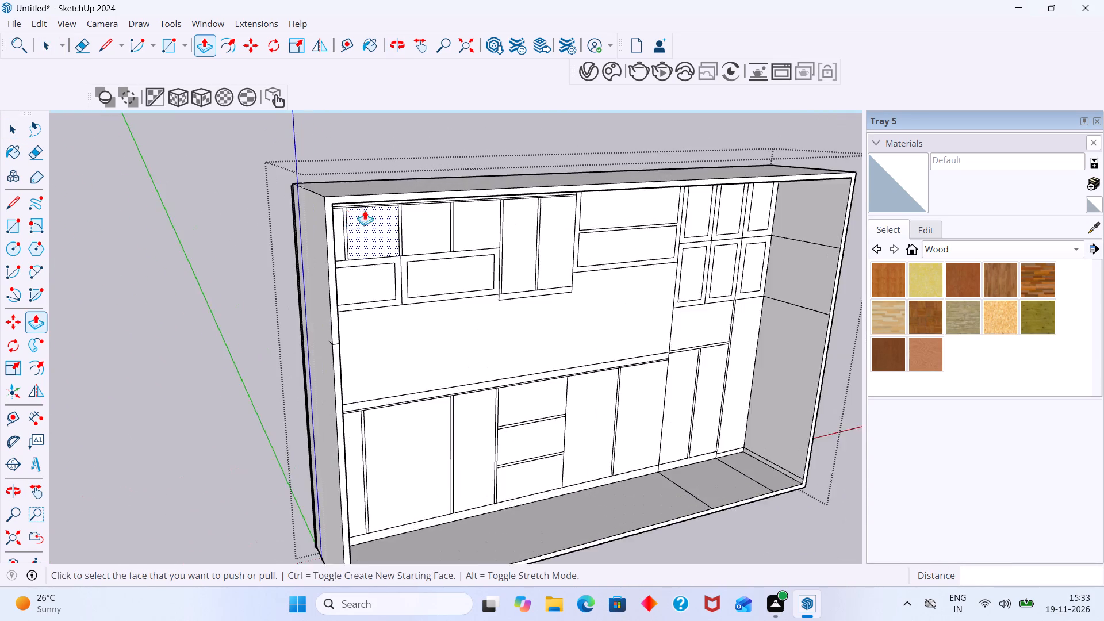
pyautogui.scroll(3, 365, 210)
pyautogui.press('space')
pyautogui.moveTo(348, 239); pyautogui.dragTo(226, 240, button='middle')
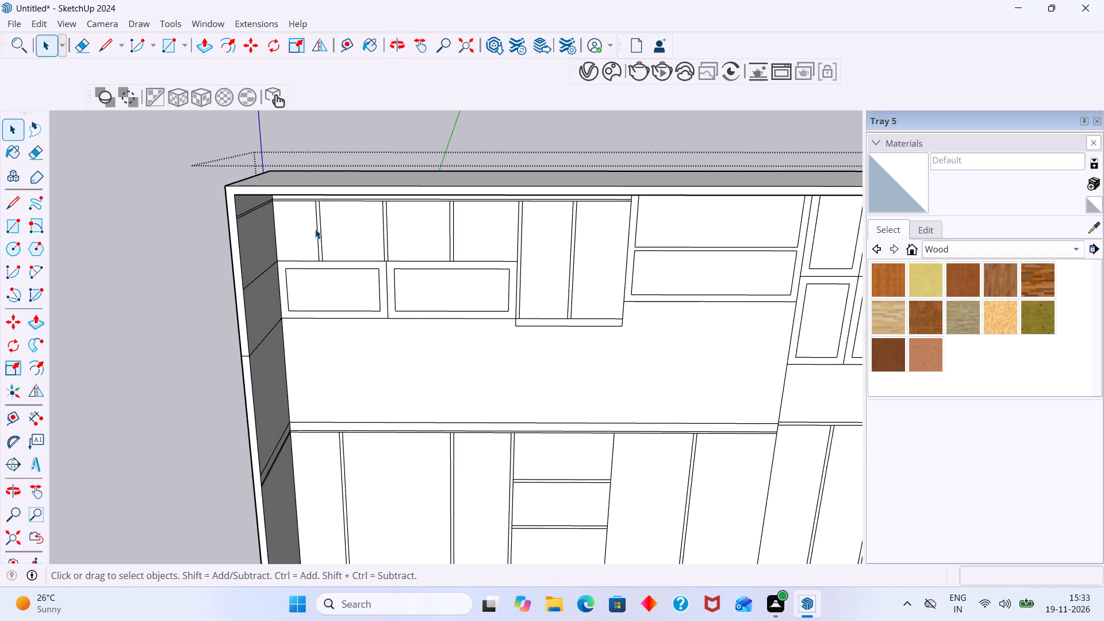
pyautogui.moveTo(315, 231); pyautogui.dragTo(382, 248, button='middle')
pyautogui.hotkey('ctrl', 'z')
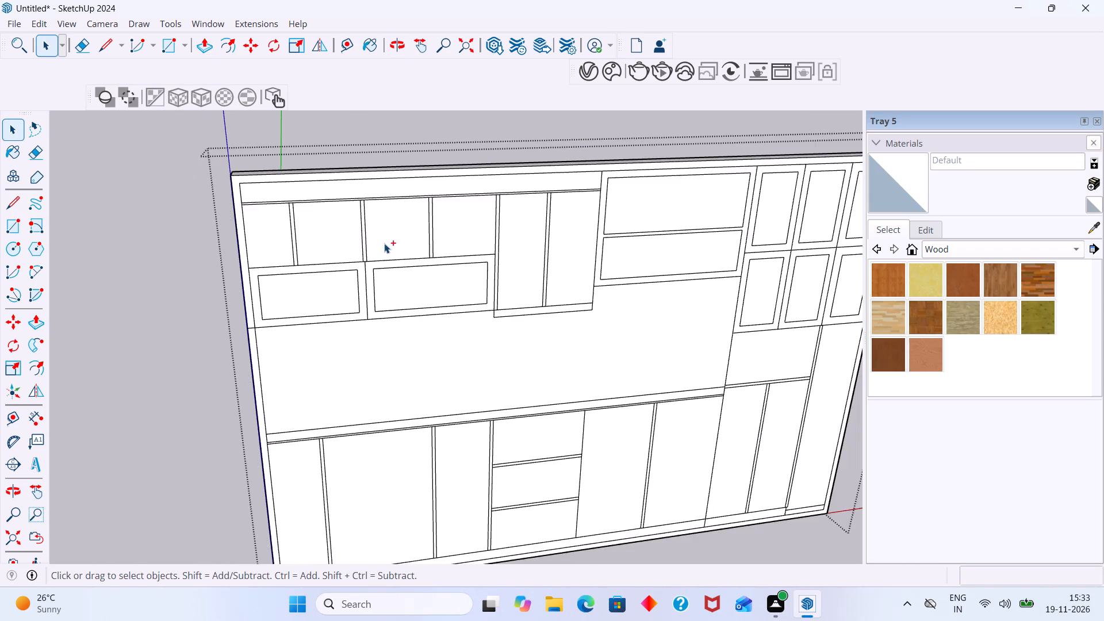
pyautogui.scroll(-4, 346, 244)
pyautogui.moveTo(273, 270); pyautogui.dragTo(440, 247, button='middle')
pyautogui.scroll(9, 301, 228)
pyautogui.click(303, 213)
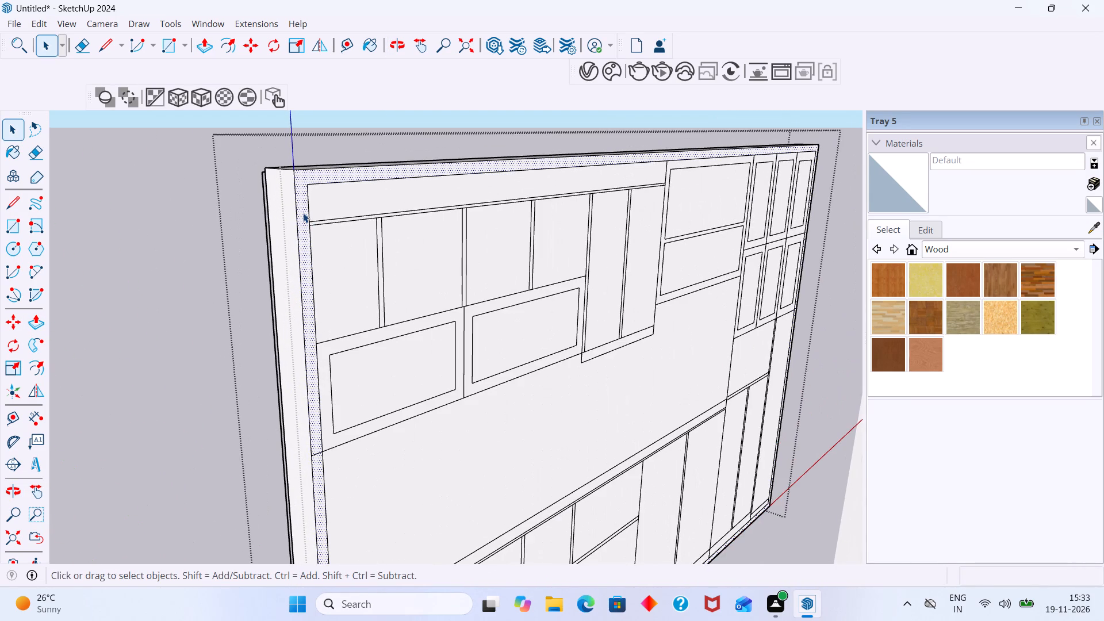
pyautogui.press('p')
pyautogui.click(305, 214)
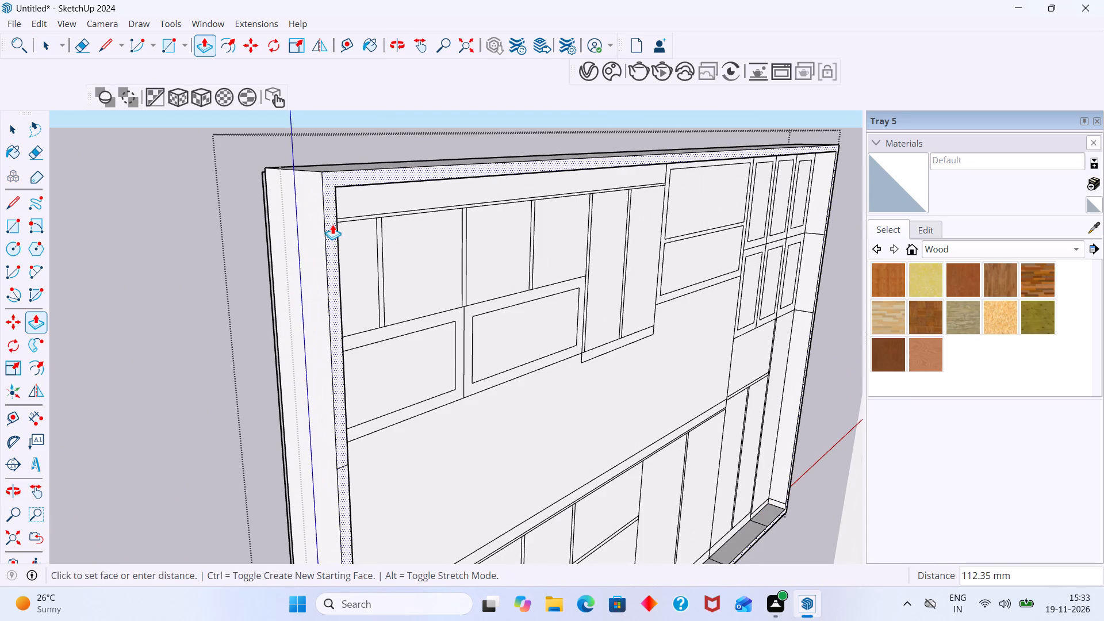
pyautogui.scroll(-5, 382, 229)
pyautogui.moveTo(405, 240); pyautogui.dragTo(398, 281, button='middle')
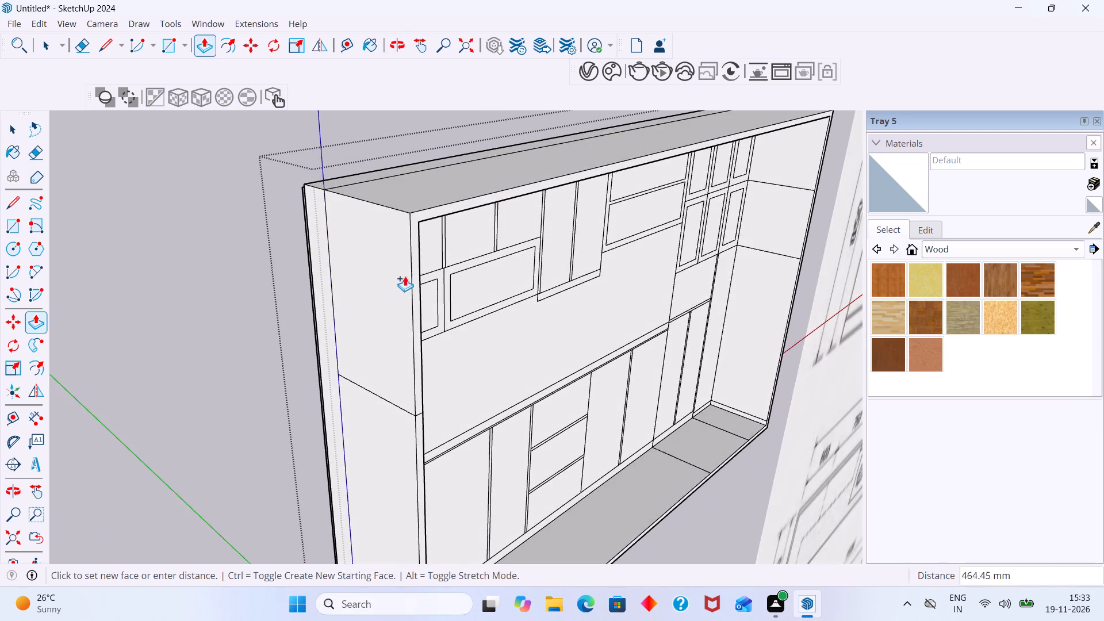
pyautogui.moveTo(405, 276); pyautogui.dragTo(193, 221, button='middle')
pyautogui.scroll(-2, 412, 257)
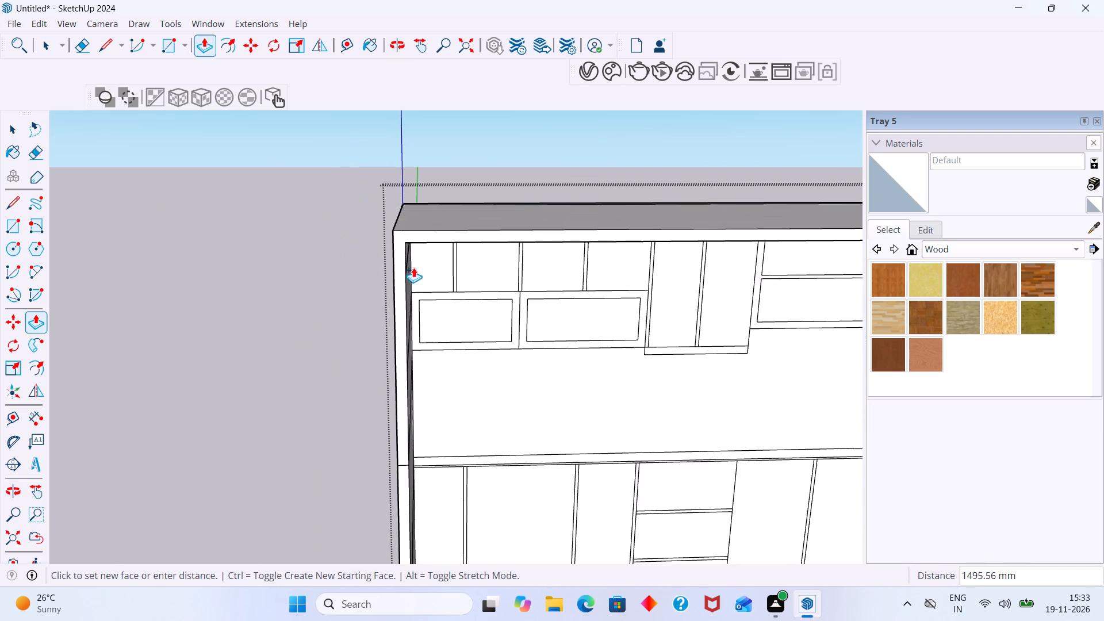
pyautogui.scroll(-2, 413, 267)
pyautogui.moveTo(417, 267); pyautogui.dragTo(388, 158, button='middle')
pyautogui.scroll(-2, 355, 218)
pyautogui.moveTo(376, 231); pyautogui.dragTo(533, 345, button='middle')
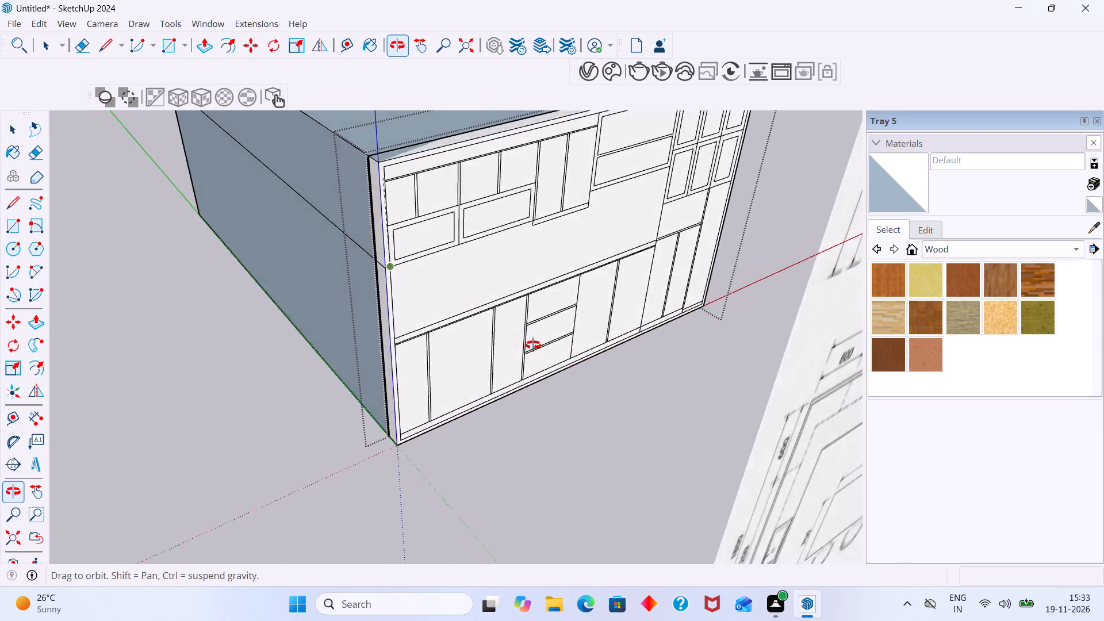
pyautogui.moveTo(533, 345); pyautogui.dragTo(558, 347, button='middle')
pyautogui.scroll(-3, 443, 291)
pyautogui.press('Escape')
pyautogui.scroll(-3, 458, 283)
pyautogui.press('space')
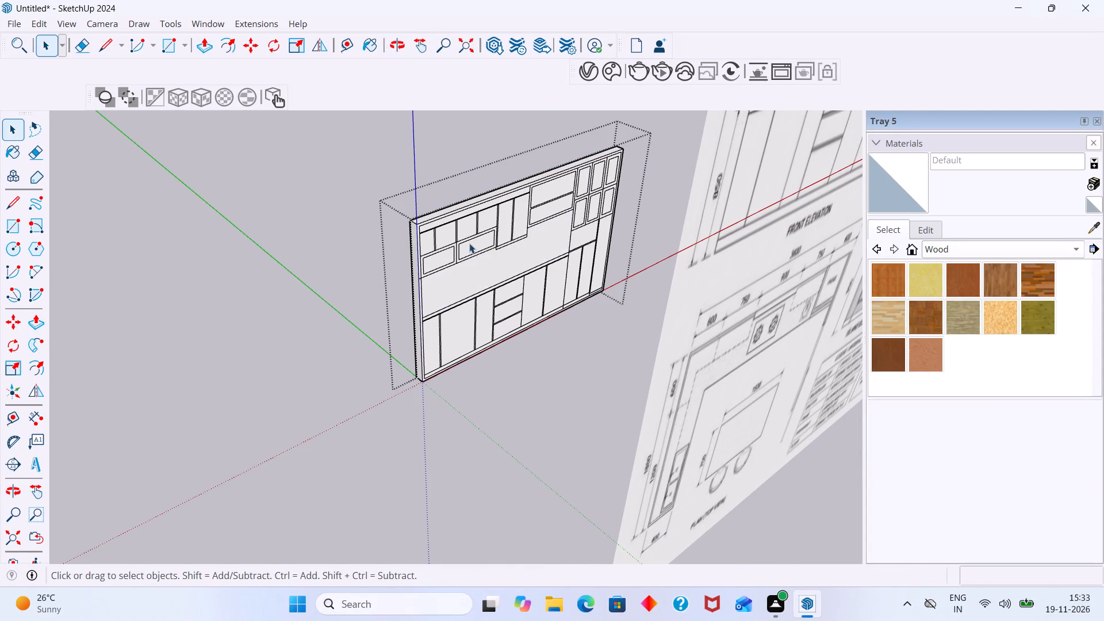
# Reopen the cabinet group and extrude its outer frame face outward by 2' with Push/Pull.
pyautogui.click(388, 160)
pyautogui.scroll(-2, 393, 189)
pyautogui.moveTo(402, 221); pyautogui.dragTo(282, 369, button='middle')
pyautogui.scroll(10, 369, 356)
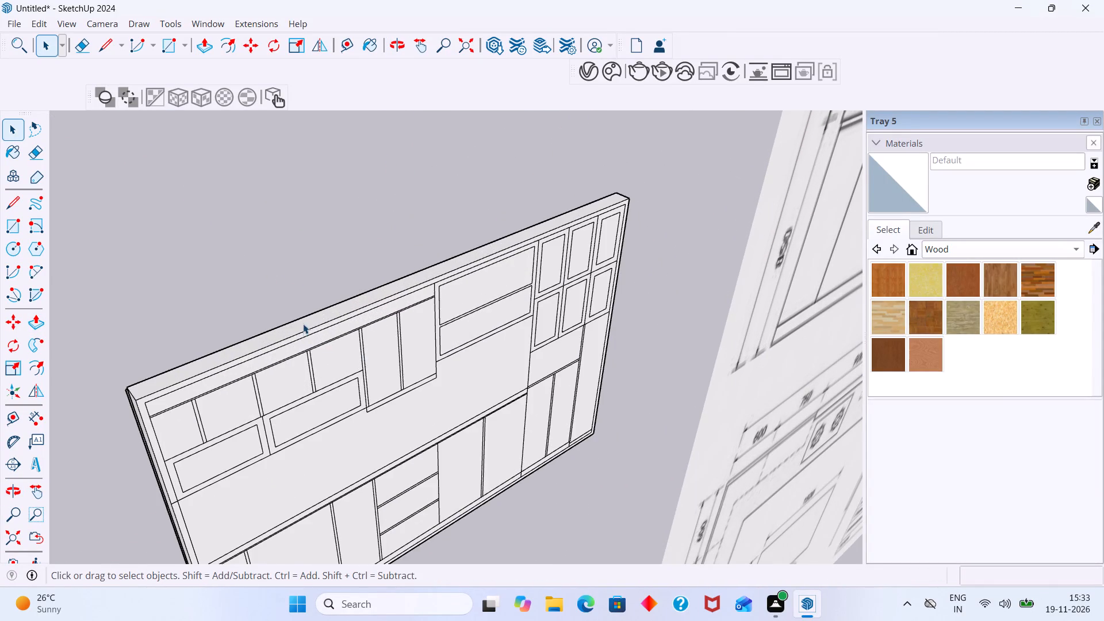
pyautogui.click(303, 324)
pyautogui.moveTo(323, 332); pyautogui.dragTo(499, 212, button='middle')
pyautogui.scroll(-2, 490, 226)
pyautogui.moveTo(488, 254); pyautogui.dragTo(588, 179, button='middle')
pyautogui.scroll(2, 417, 266)
pyautogui.moveTo(413, 266); pyautogui.dragTo(401, 265, button='middle')
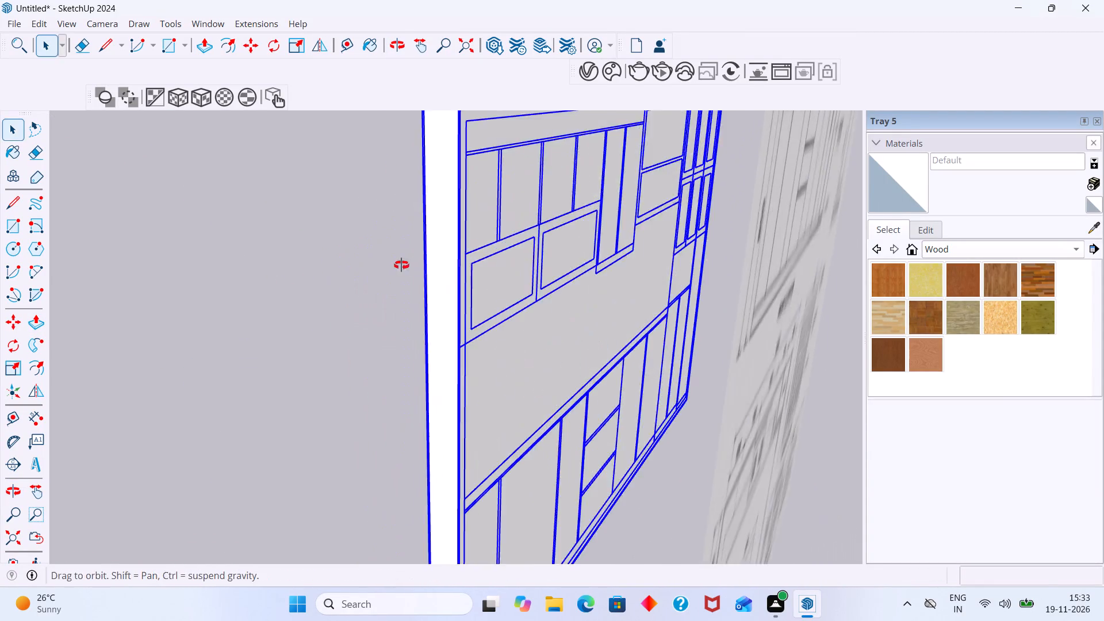
pyautogui.moveTo(401, 265); pyautogui.dragTo(304, 274, button='middle')
pyautogui.scroll(-6, 479, 244)
pyautogui.moveTo(509, 219); pyautogui.dragTo(288, 271, button='middle')
pyautogui.scroll(7, 365, 231)
pyautogui.scroll(4, 340, 179)
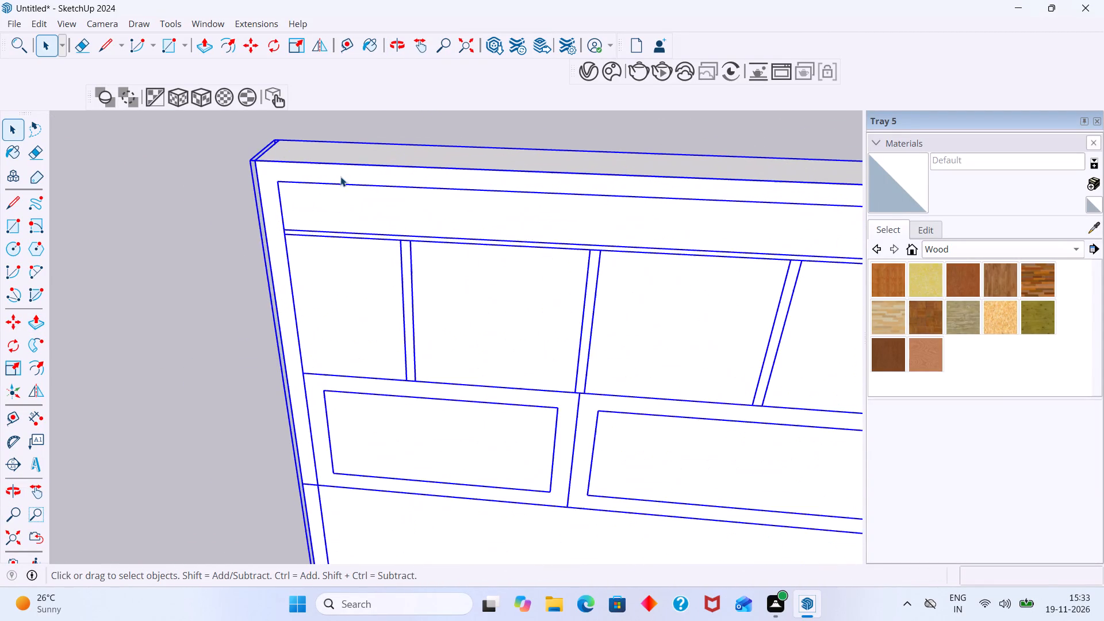
pyautogui.doubleClick(340, 176)
pyautogui.click(348, 178)
pyautogui.moveTo(381, 186); pyautogui.dragTo(549, 187, button='middle')
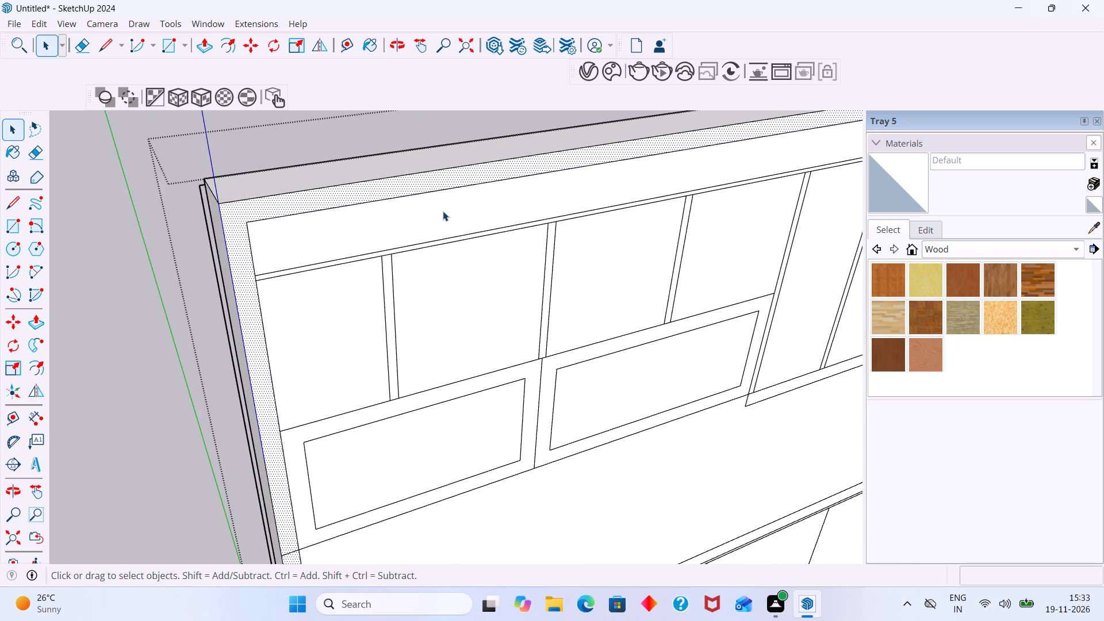
pyautogui.press('p')
pyautogui.scroll(-1, 316, 223)
pyautogui.moveTo(327, 225); pyautogui.dragTo(408, 229, button='middle')
pyautogui.scroll(4, 200, 271)
pyautogui.click(233, 235)
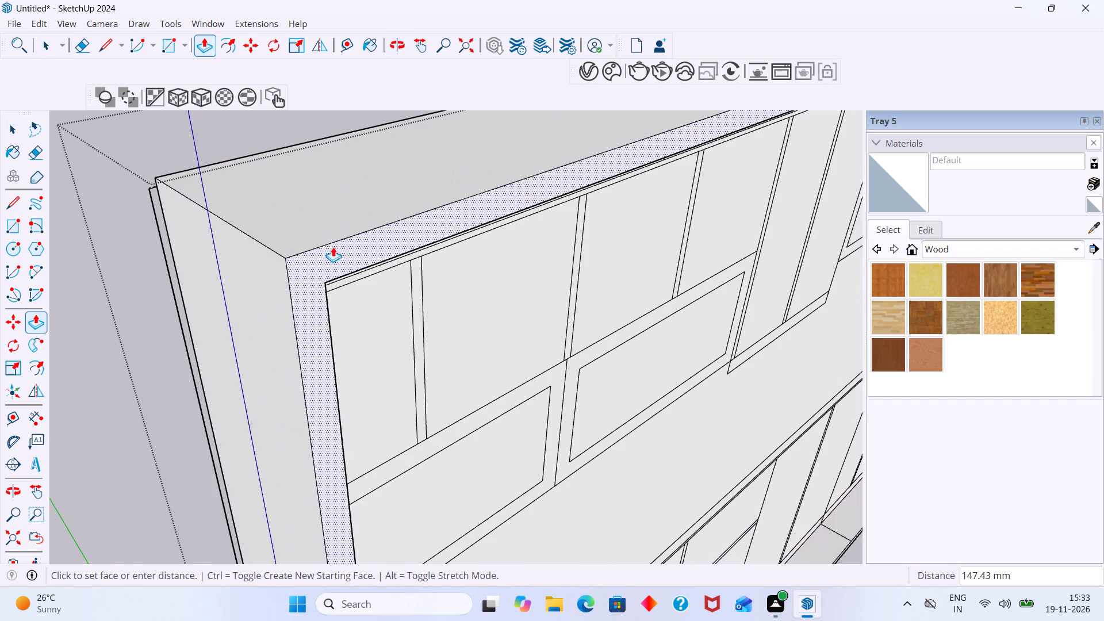
pyautogui.scroll(-11, 362, 242)
pyautogui.moveTo(424, 292); pyautogui.dragTo(380, 248, button='middle')
pyautogui.scroll(-3, 379, 247)
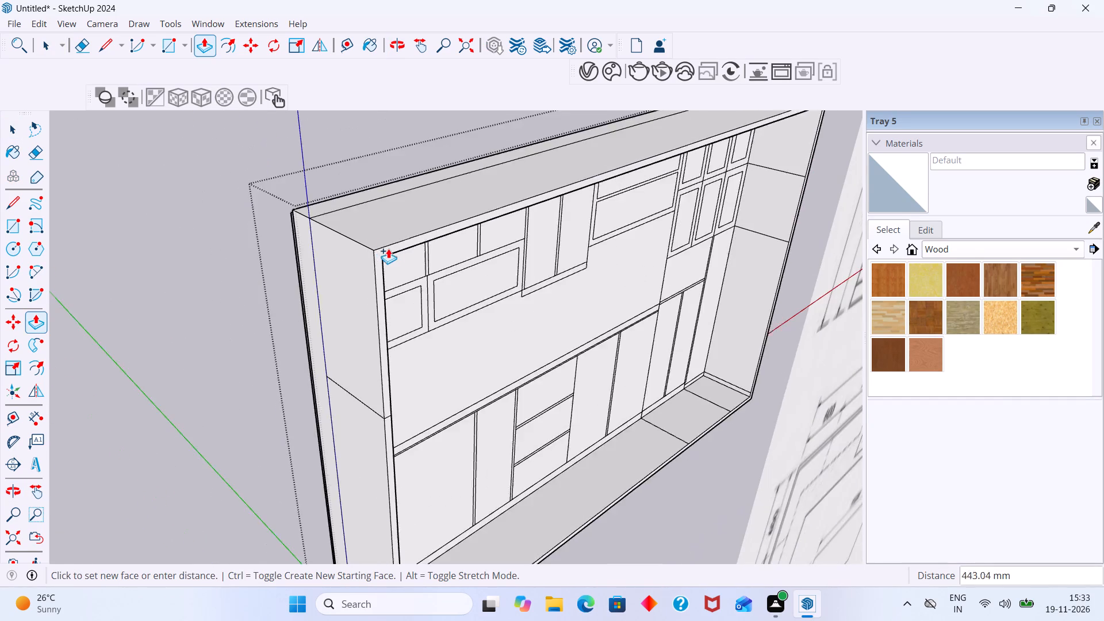
pyautogui.scroll(-6, 388, 248)
pyautogui.moveTo(424, 274); pyautogui.dragTo(385, 254, button='middle')
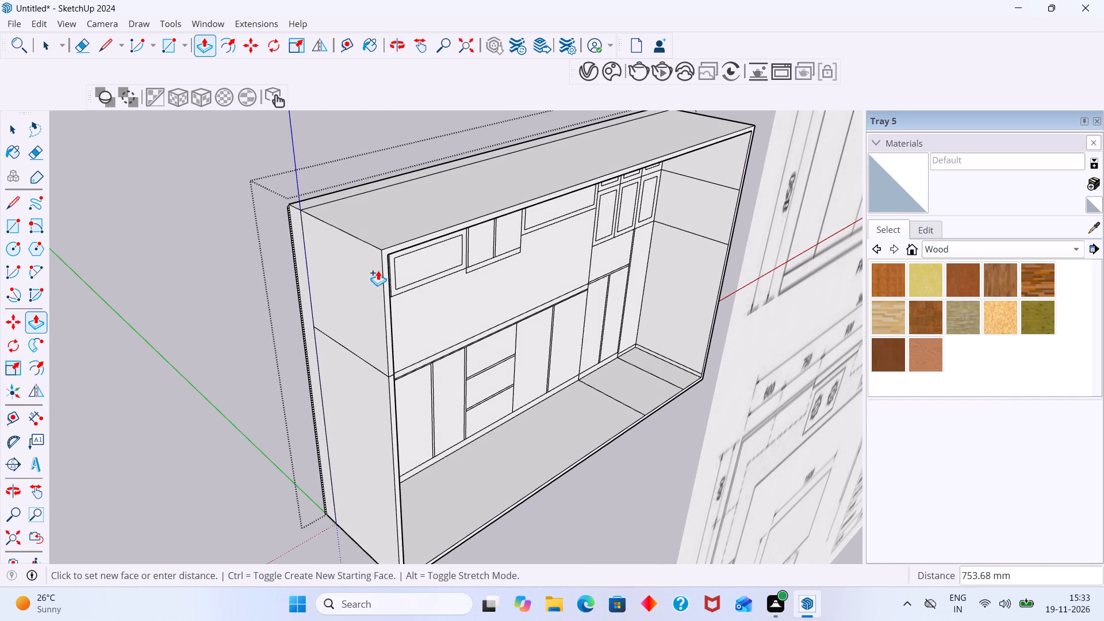
pyautogui.click(377, 270)
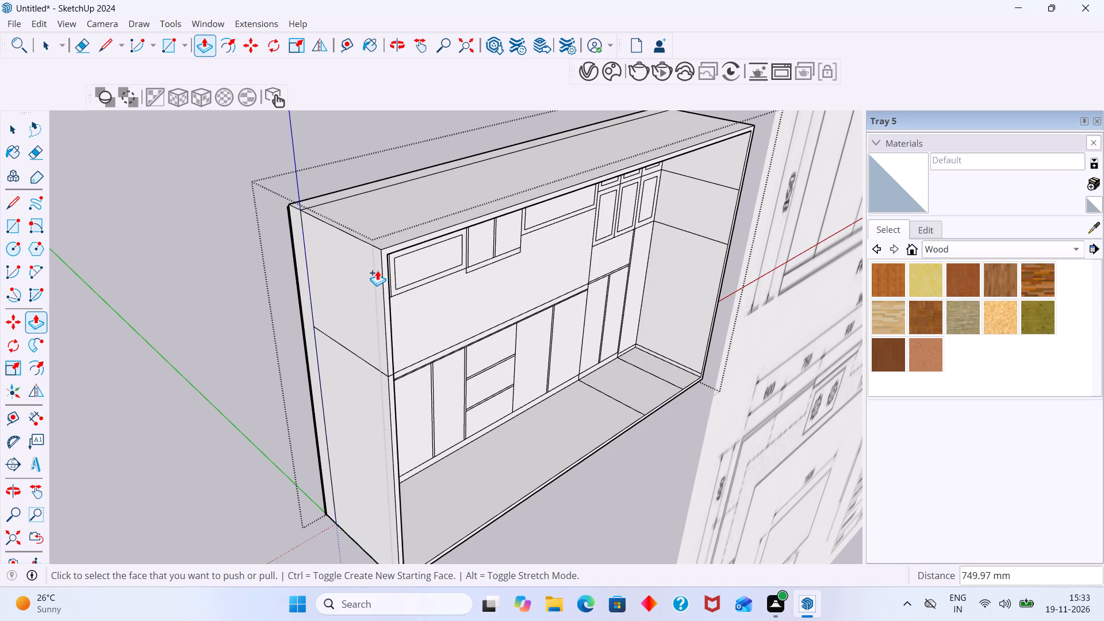
pyautogui.write("2'")
pyautogui.press('Return')
pyautogui.press('space')
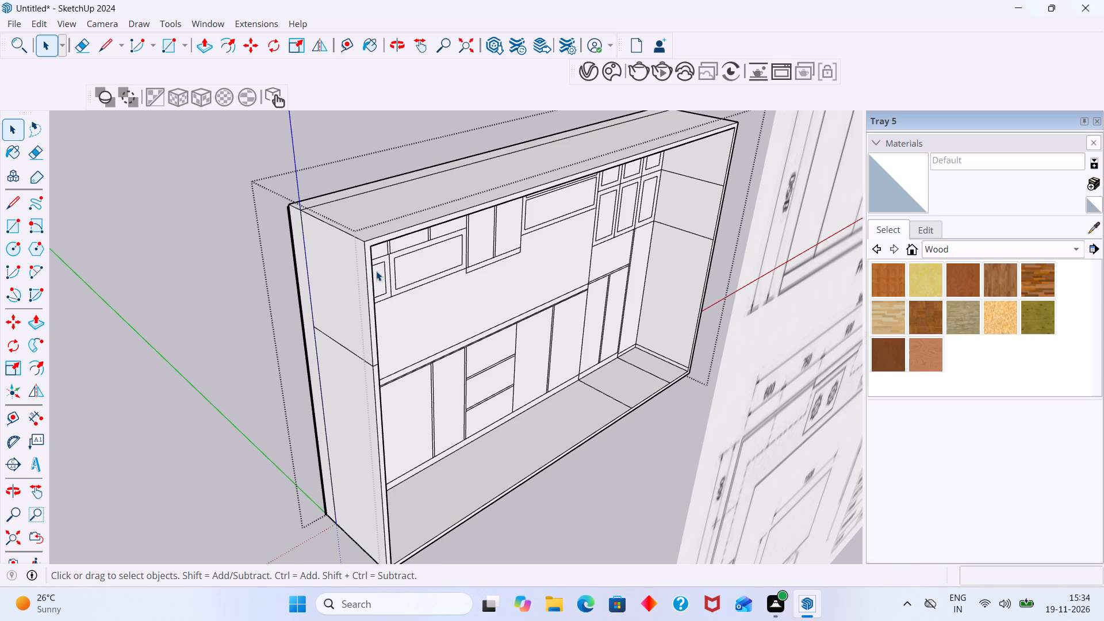
# Inside the cabinet group, erase the stray division lines on the bottom panel's inner face and just above it on the right side panel.
pyautogui.scroll(-5, 379, 297)
pyautogui.click(520, 464)
pyautogui.moveTo(459, 394); pyautogui.dragTo(342, 382, button='middle')
pyautogui.moveTo(490, 377); pyautogui.dragTo(566, 384, button='middle')
pyautogui.scroll(12, 580, 373)
pyautogui.click(592, 362)
pyautogui.doubleClick(596, 359)
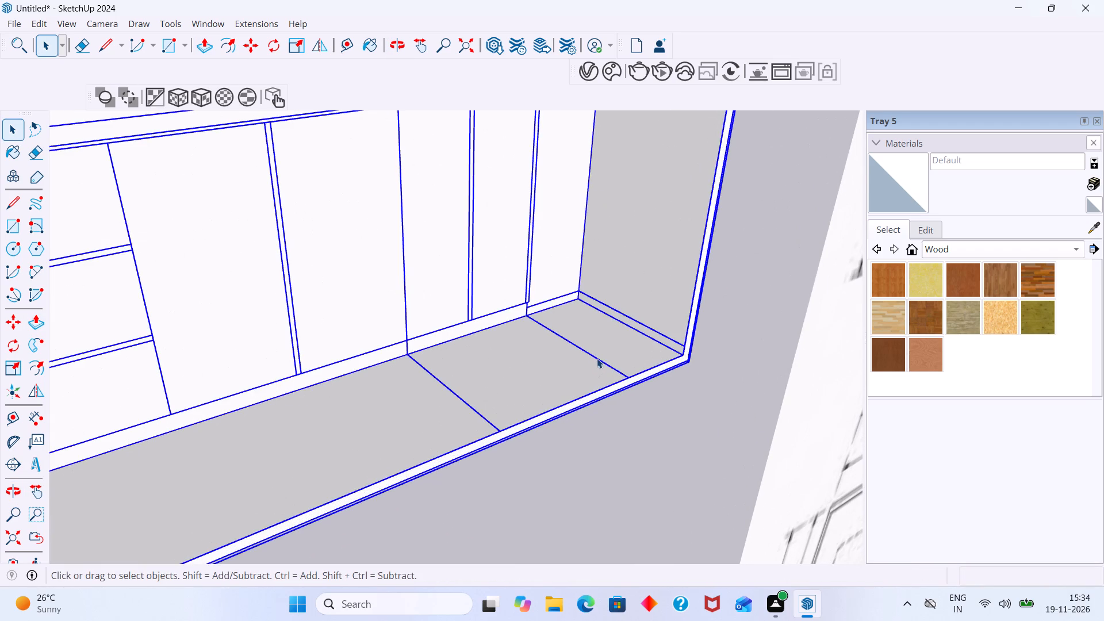
pyautogui.doubleClick(599, 362)
pyautogui.click(599, 366)
pyautogui.press('e')
pyautogui.moveTo(630, 343); pyautogui.dragTo(501, 411)
pyautogui.moveTo(603, 361); pyautogui.dragTo(396, 446)
pyautogui.moveTo(659, 305); pyautogui.dragTo(656, 331)
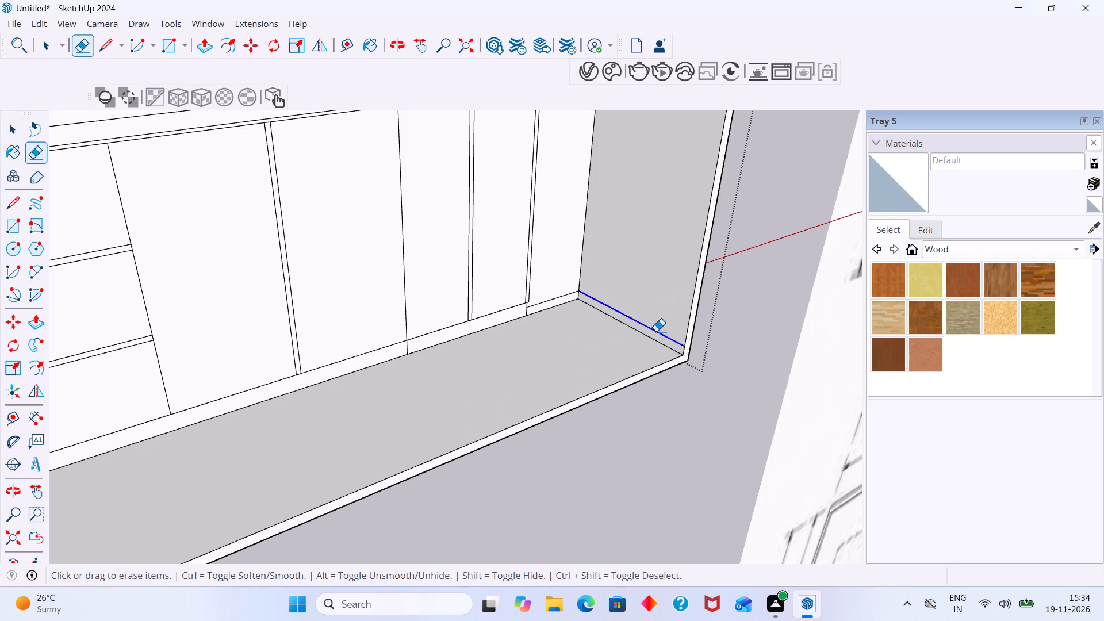
pyautogui.moveTo(656, 331); pyautogui.dragTo(655, 334)
# Erase the remaining horizontal division lines across the inner face of the cabinet's right side panel.
pyautogui.scroll(-6, 645, 306)
pyautogui.keyDown('shift'); pyautogui.moveTo(600, 294); pyautogui.dragTo(586, 402, button='middle'); pyautogui.keyUp('shift')
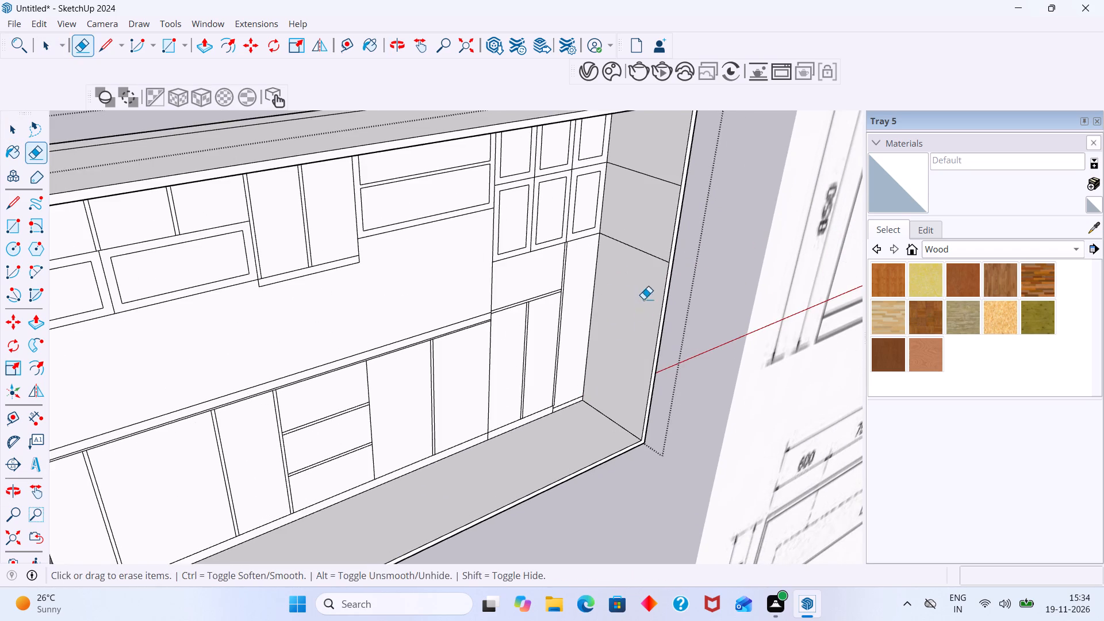
pyautogui.moveTo(643, 295); pyautogui.dragTo(648, 250, button='middle')
pyautogui.keyDown('shift'); pyautogui.moveTo(646, 260); pyautogui.dragTo(545, 487, button='middle'); pyautogui.keyUp('shift')
pyautogui.moveTo(548, 460); pyautogui.dragTo(608, 408, button='middle')
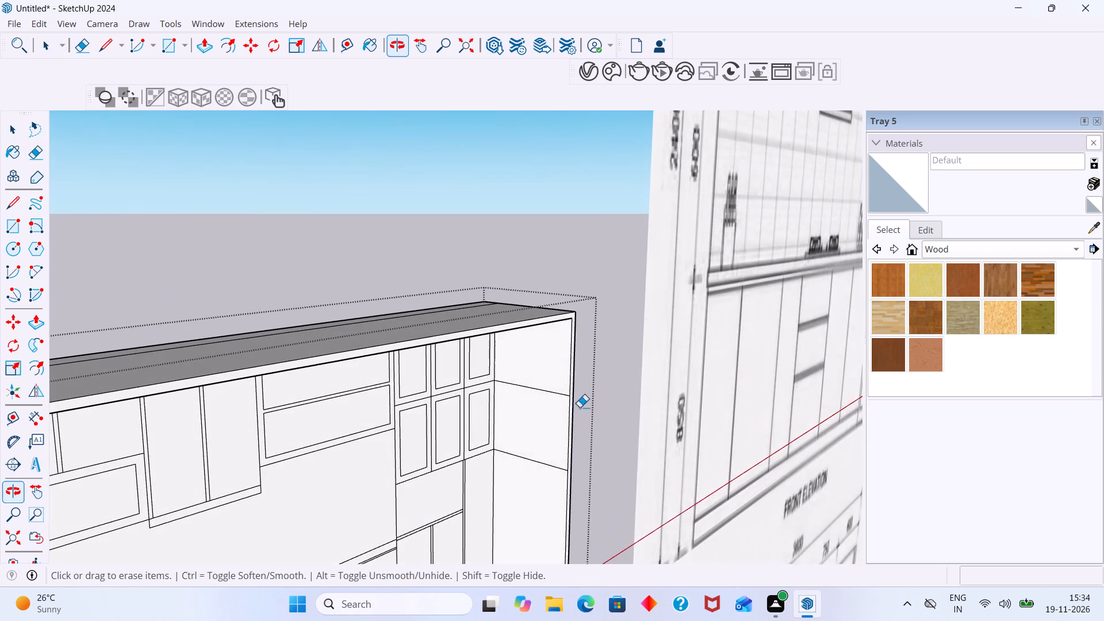
pyautogui.scroll(4, 533, 400)
pyautogui.moveTo(536, 350); pyautogui.dragTo(547, 501)
# Erase the stray division lines across the underside of the cabinet's top panel.
pyautogui.scroll(-4, 536, 470)
pyautogui.moveTo(530, 464); pyautogui.dragTo(457, 355, button='middle')
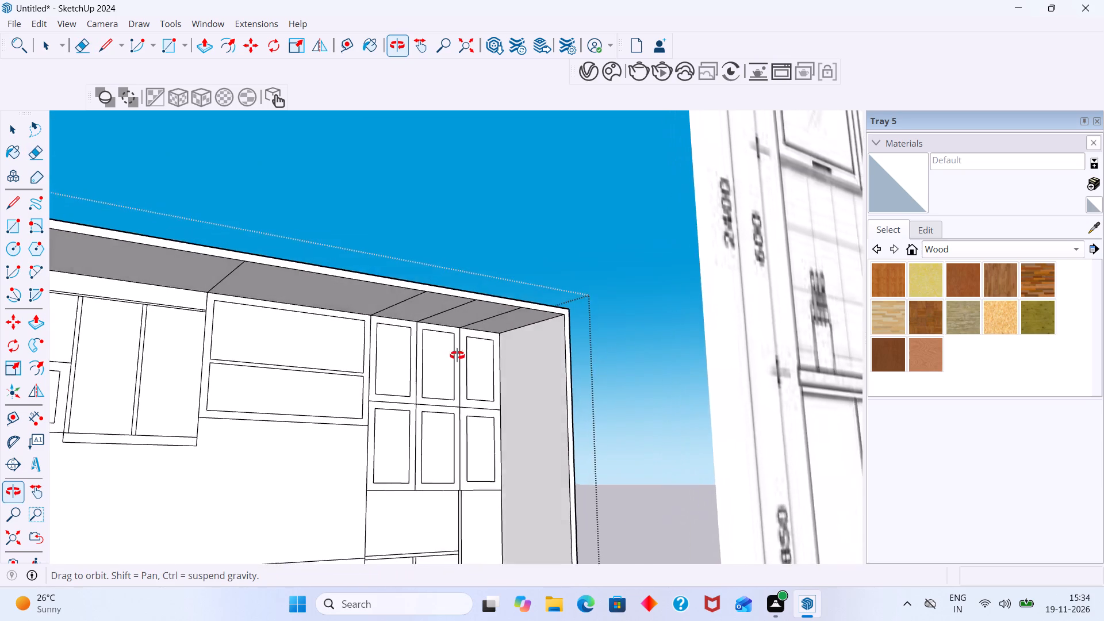
pyautogui.moveTo(457, 355); pyautogui.dragTo(454, 354, button='middle')
pyautogui.scroll(3, 519, 316)
pyautogui.moveTo(519, 311); pyautogui.dragTo(511, 259, button='middle')
pyautogui.scroll(8, 507, 290)
pyautogui.moveTo(501, 299); pyautogui.dragTo(172, 262)
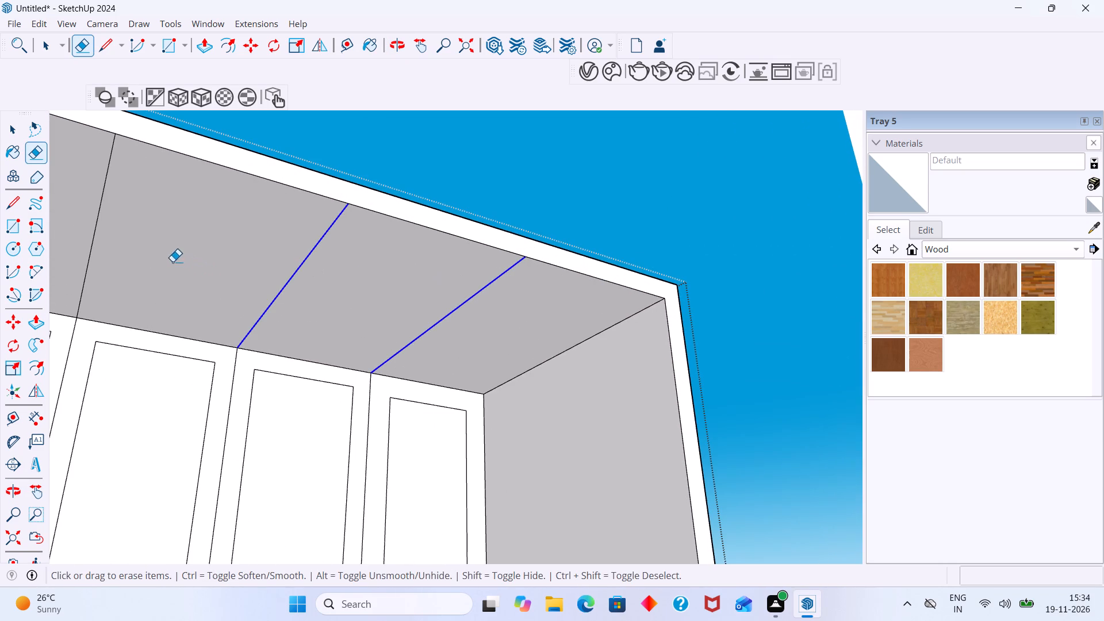
pyautogui.moveTo(172, 262); pyautogui.dragTo(95, 225)
pyautogui.scroll(-13, 108, 225)
pyautogui.moveTo(246, 269); pyautogui.dragTo(535, 273, button='middle')
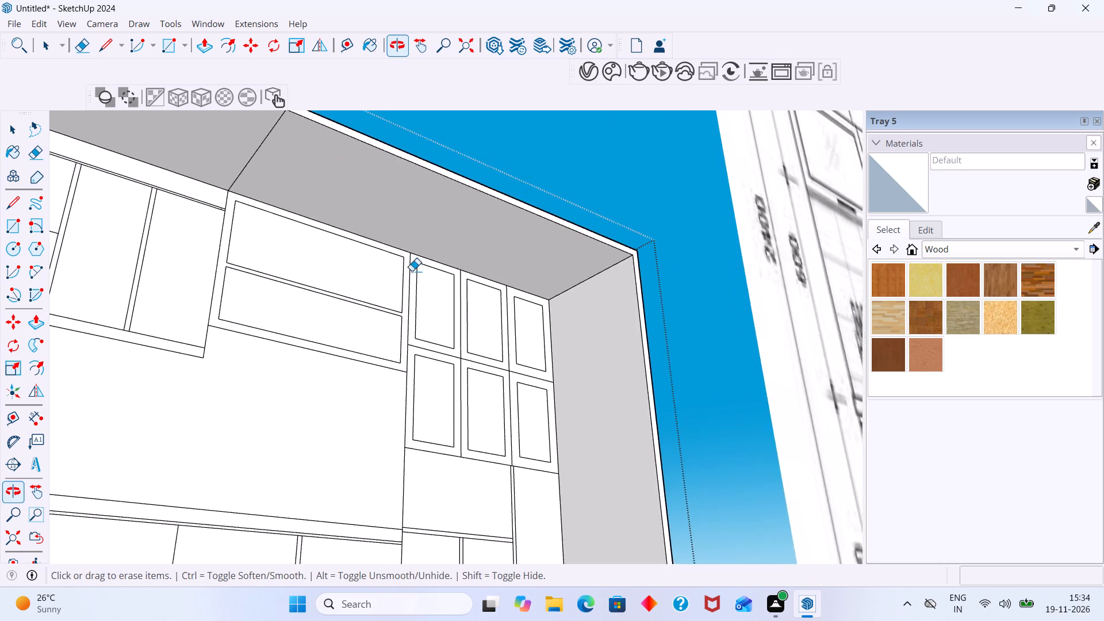
pyautogui.scroll(-4, 412, 271)
pyautogui.moveTo(411, 301); pyautogui.dragTo(570, 365, button='middle')
pyautogui.scroll(7, 468, 285)
pyautogui.moveTo(549, 277); pyautogui.dragTo(447, 224)
pyautogui.scroll(-8, 445, 231)
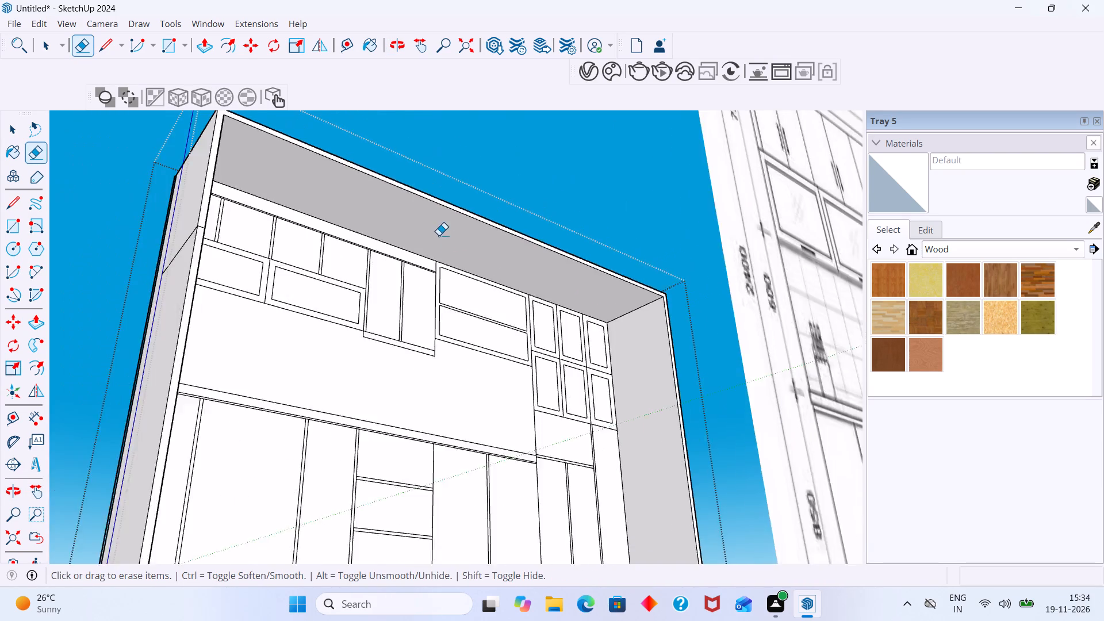
# Erase the horizontal division lines along the full height of the left side panel's inner face.
pyautogui.scroll(-6, 439, 235)
pyautogui.moveTo(452, 286); pyautogui.dragTo(202, 362, button='middle')
pyautogui.moveTo(253, 342); pyautogui.dragTo(166, 373, button='middle')
pyautogui.scroll(13, 356, 260)
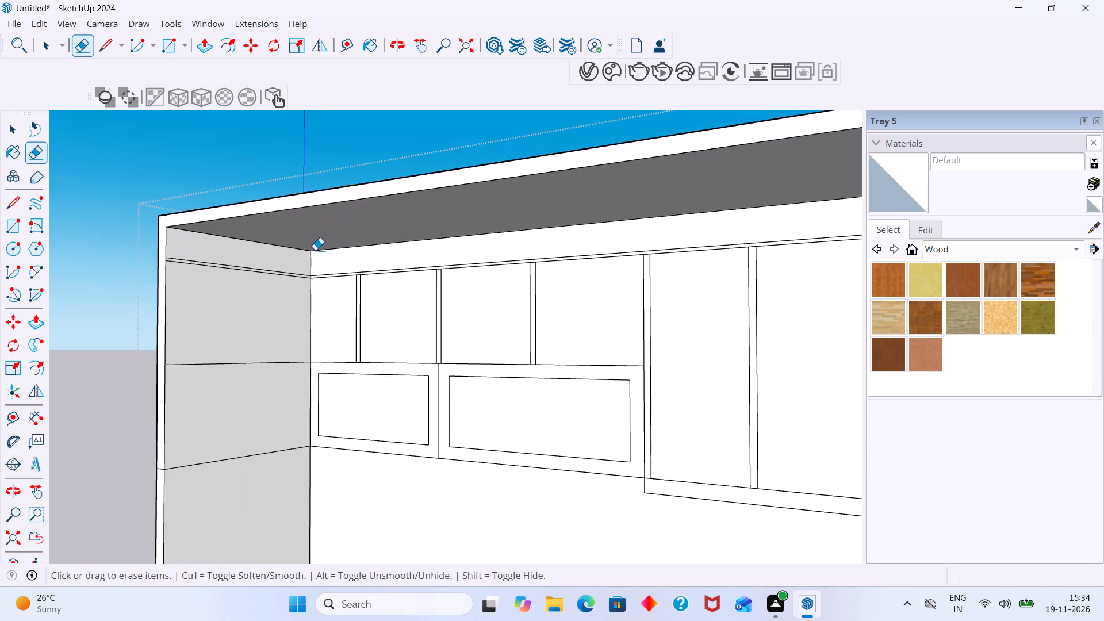
pyautogui.scroll(2, 315, 250)
pyautogui.moveTo(256, 262); pyautogui.dragTo(267, 551)
pyautogui.scroll(-7, 231, 450)
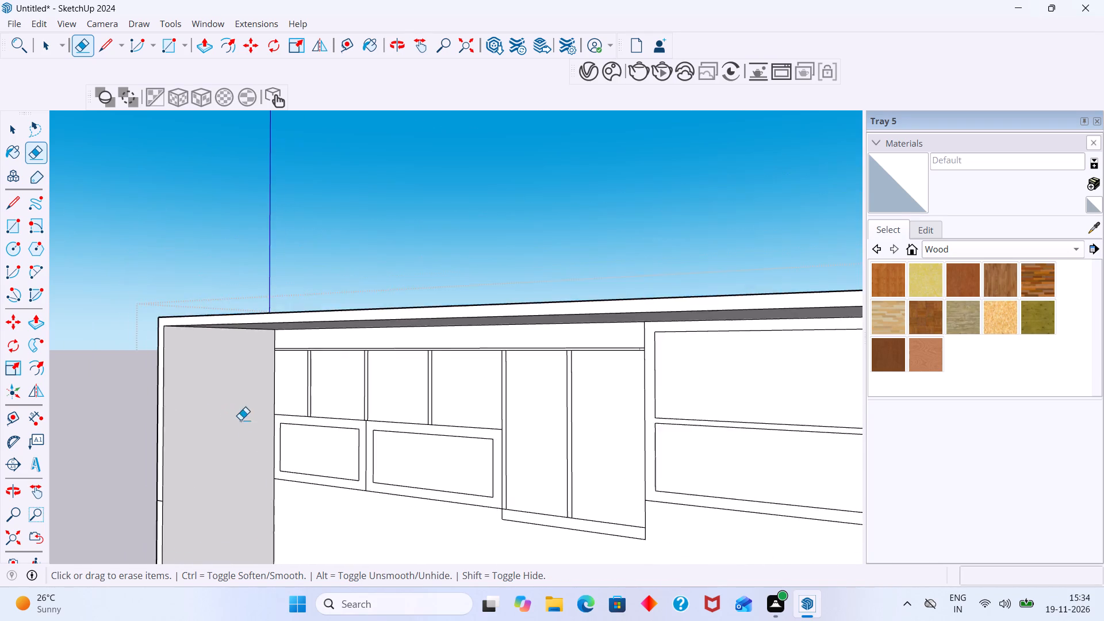
pyautogui.moveTo(240, 420); pyautogui.dragTo(352, 283, button='middle')
pyautogui.moveTo(359, 438); pyautogui.dragTo(366, 257, button='middle')
pyautogui.scroll(6, 344, 346)
pyautogui.middleClick(344, 346)
pyautogui.moveTo(334, 350); pyautogui.dragTo(316, 224)
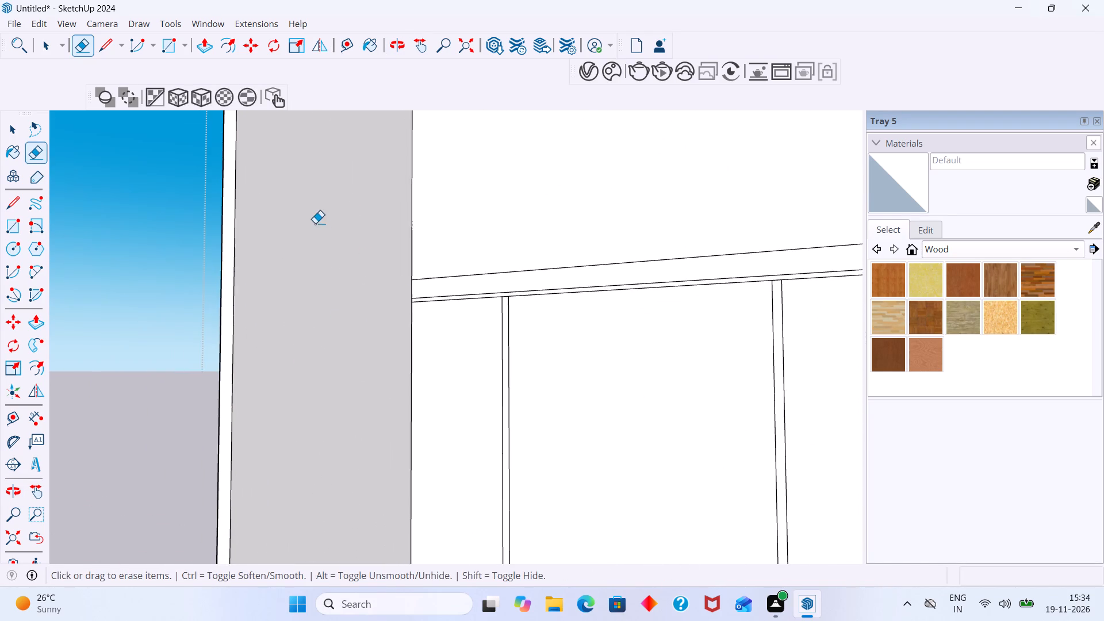
pyautogui.scroll(1, 315, 223)
pyautogui.scroll(-12, 315, 223)
pyautogui.scroll(14, 316, 448)
pyautogui.moveTo(332, 389); pyautogui.dragTo(319, 337)
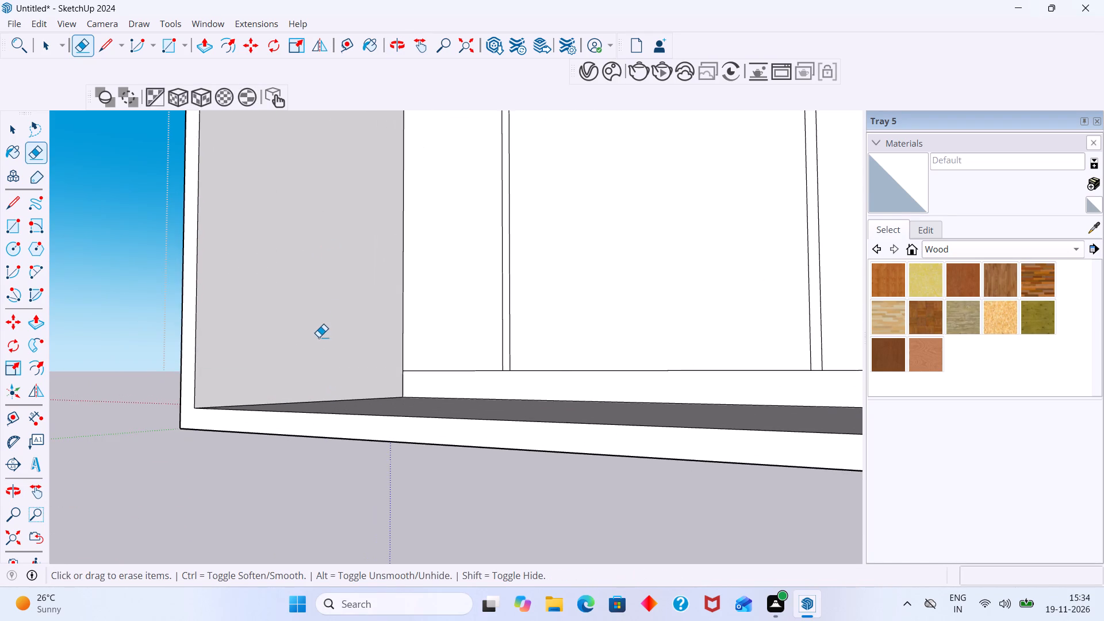
# Erase the short line on the left frame's front edge and the horizontal line across the left panel's outer face.
pyautogui.scroll(-5, 315, 336)
pyautogui.moveTo(296, 340); pyautogui.dragTo(409, 348, button='middle')
pyautogui.scroll(-12, 375, 339)
pyautogui.moveTo(404, 329); pyautogui.dragTo(379, 464, button='middle')
pyautogui.scroll(4, 311, 338)
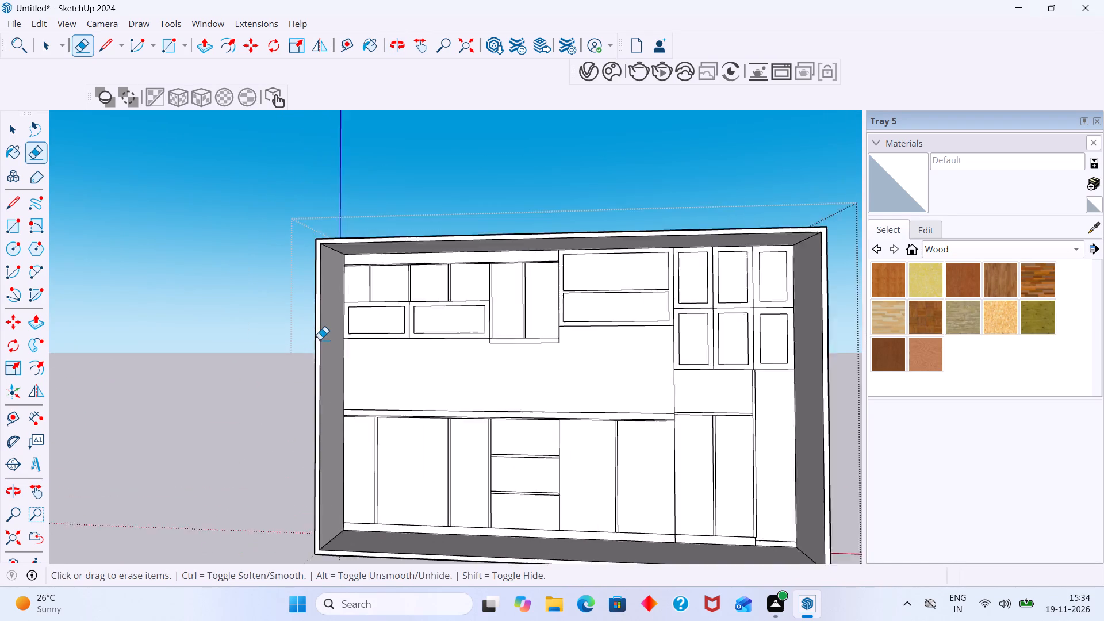
pyautogui.scroll(17, 320, 339)
pyautogui.moveTo(320, 314); pyautogui.dragTo(301, 357)
pyautogui.scroll(1, 301, 354)
pyautogui.scroll(-7, 301, 354)
pyautogui.moveTo(332, 362); pyautogui.dragTo(629, 358, button='middle')
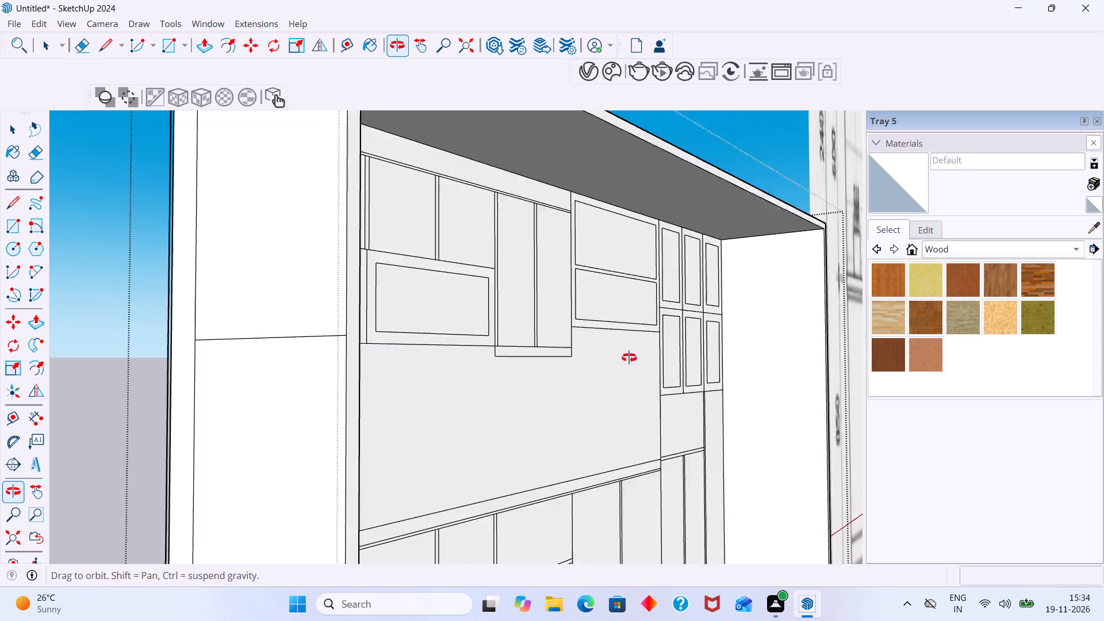
pyautogui.moveTo(629, 358); pyautogui.dragTo(643, 354, button='middle')
pyautogui.scroll(-6, 519, 357)
pyautogui.moveTo(440, 300); pyautogui.dragTo(398, 422)
pyautogui.scroll(-13, 401, 404)
pyautogui.moveTo(461, 389); pyautogui.dragTo(223, 455, button='middle')
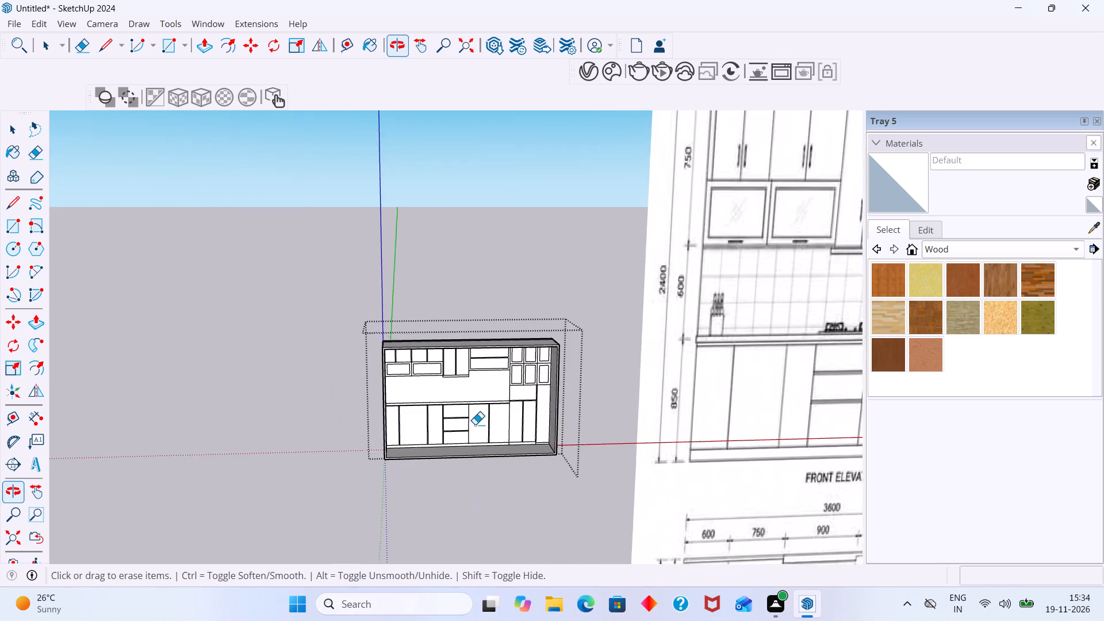
# Erase the seam lines near the back on the outer faces of the cabinet's right side and top panels.
pyautogui.scroll(-1, 482, 420)
pyautogui.moveTo(548, 411); pyautogui.dragTo(298, 415, button='middle')
pyautogui.moveTo(426, 393); pyautogui.dragTo(286, 414, button='middle')
pyautogui.scroll(14, 444, 405)
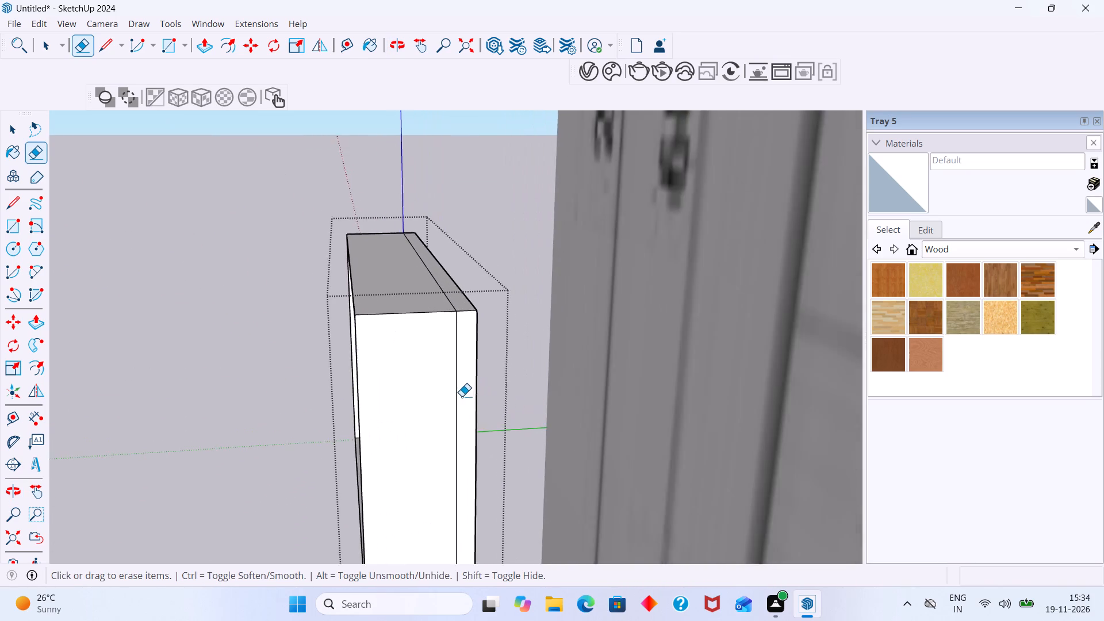
pyautogui.scroll(10, 462, 396)
pyautogui.scroll(-10, 465, 400)
pyautogui.moveTo(457, 402); pyautogui.dragTo(420, 417)
pyautogui.moveTo(461, 364); pyautogui.dragTo(450, 369)
pyautogui.scroll(7, 457, 301)
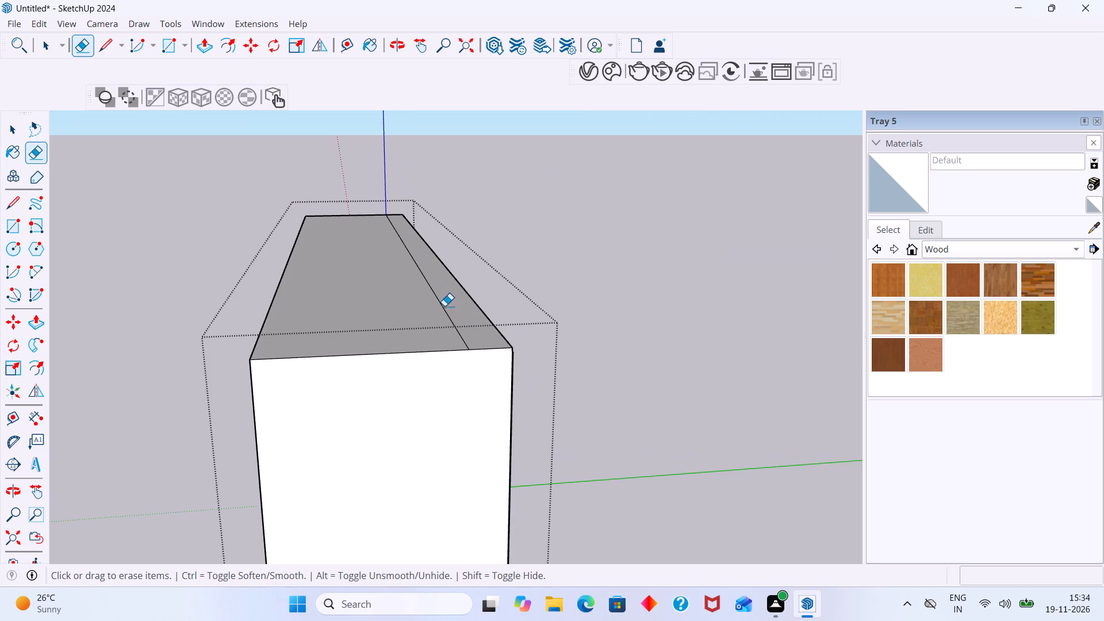
pyautogui.moveTo(446, 305); pyautogui.dragTo(432, 312)
# Erase the vertical seam line near the back on the left side panel's outer face.
pyautogui.scroll(-5, 443, 304)
pyautogui.moveTo(420, 311); pyautogui.dragTo(570, 282, button='middle')
pyautogui.scroll(-10, 532, 289)
pyautogui.moveTo(501, 308); pyautogui.dragTo(965, 300, button='middle')
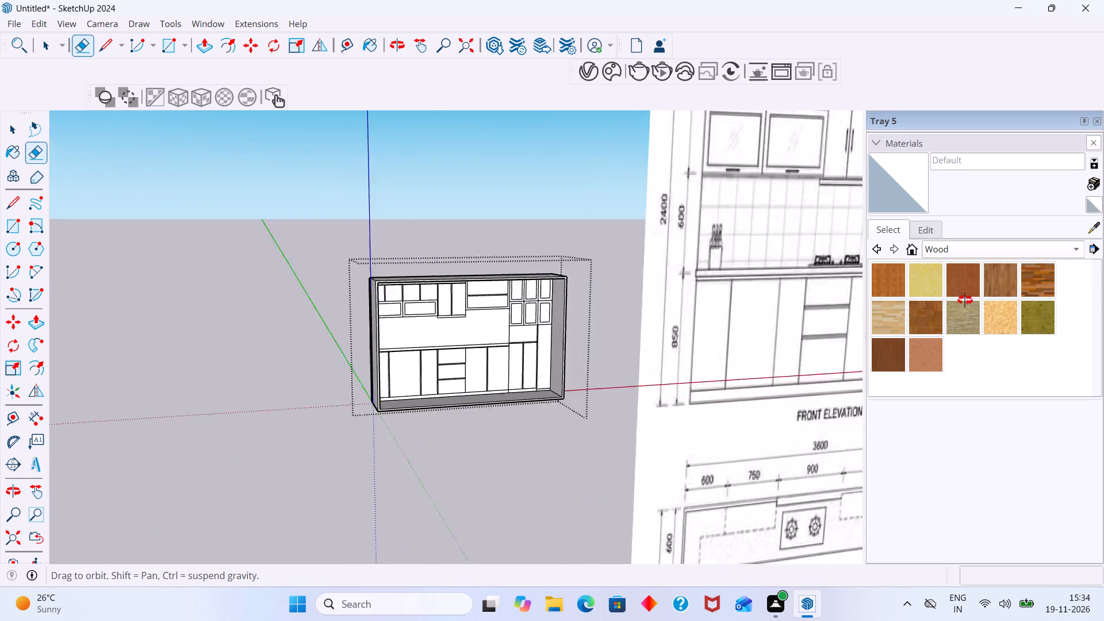
pyautogui.moveTo(965, 300); pyautogui.dragTo(1041, 290, button='middle')
pyautogui.moveTo(307, 432); pyautogui.dragTo(585, 377, button='middle')
pyautogui.scroll(14, 552, 361)
pyautogui.moveTo(467, 329); pyautogui.dragTo(428, 333)
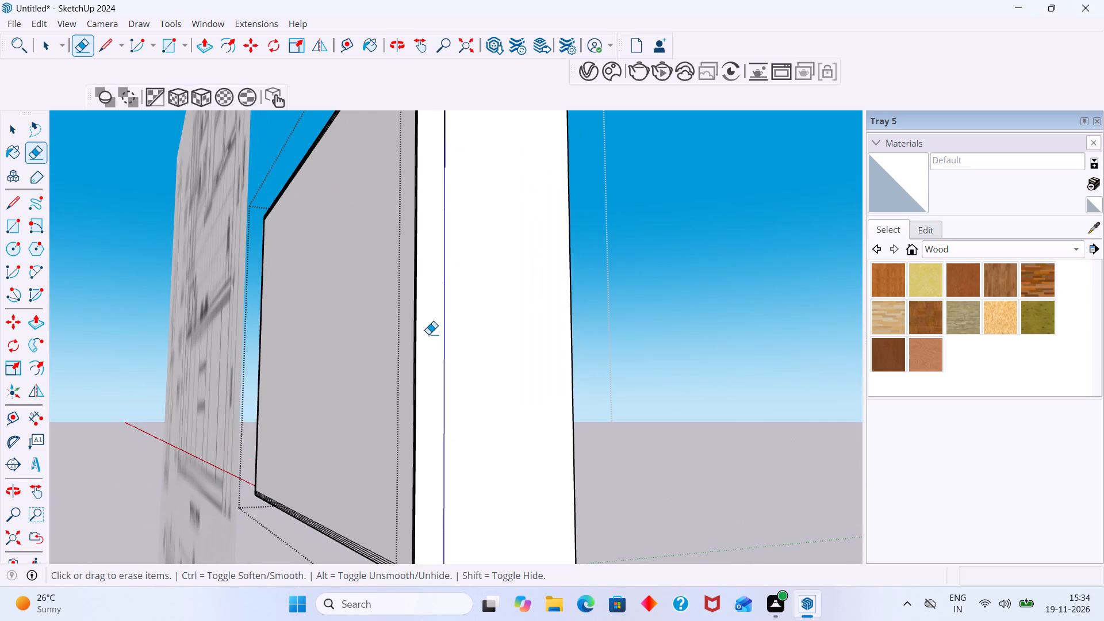
pyautogui.scroll(-11, 431, 334)
pyautogui.moveTo(461, 316); pyautogui.dragTo(533, 396, button='middle')
pyautogui.moveTo(482, 310); pyautogui.dragTo(430, 411, button='middle')
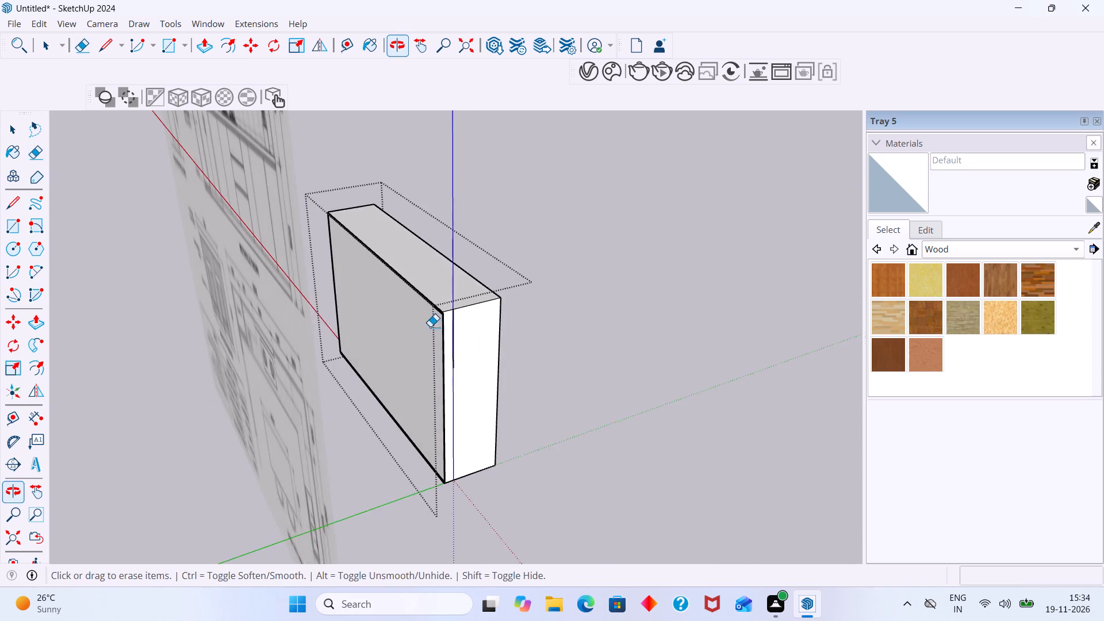
# Erase the short line projecting past the side panel at the back face's upper corner.
pyautogui.scroll(13, 425, 317)
pyautogui.moveTo(467, 309); pyautogui.dragTo(634, 289, button='middle')
pyautogui.scroll(7, 428, 320)
pyautogui.moveTo(481, 293); pyautogui.dragTo(463, 298, button='middle')
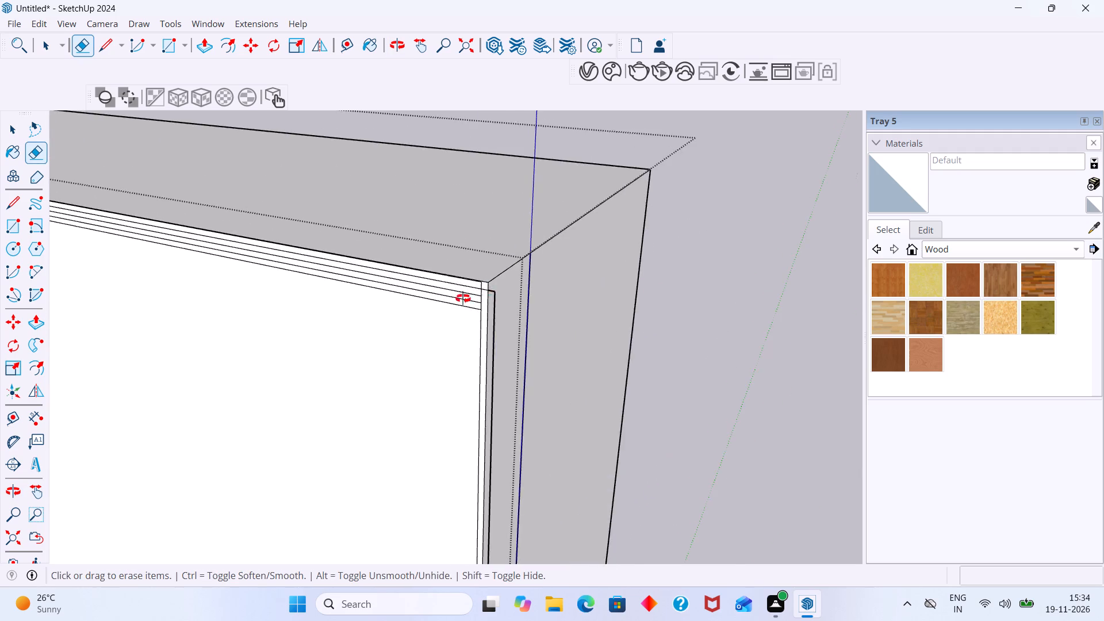
pyautogui.moveTo(463, 298); pyautogui.dragTo(418, 320, button='middle')
pyautogui.moveTo(505, 282); pyautogui.dragTo(412, 310, button='middle')
pyautogui.scroll(20, 392, 316)
pyautogui.scroll(1, 392, 316)
pyautogui.middleClick(408, 317)
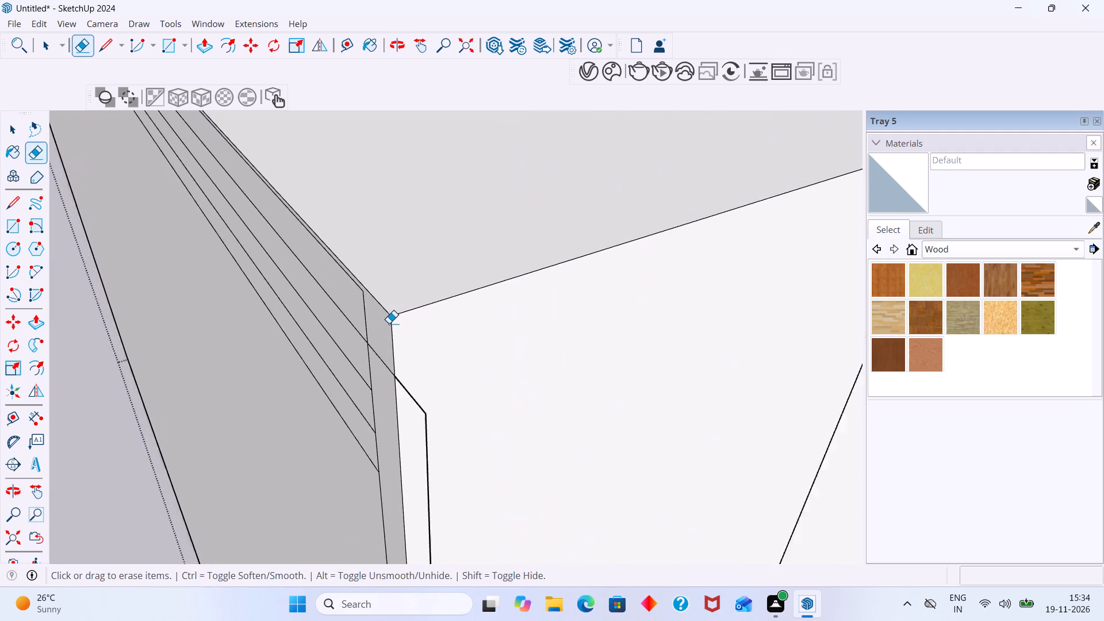
pyautogui.scroll(2, 389, 323)
pyautogui.moveTo(363, 336); pyautogui.dragTo(493, 283, button='middle')
pyautogui.scroll(3, 465, 389)
pyautogui.scroll(1, 417, 473)
pyautogui.click(417, 473)
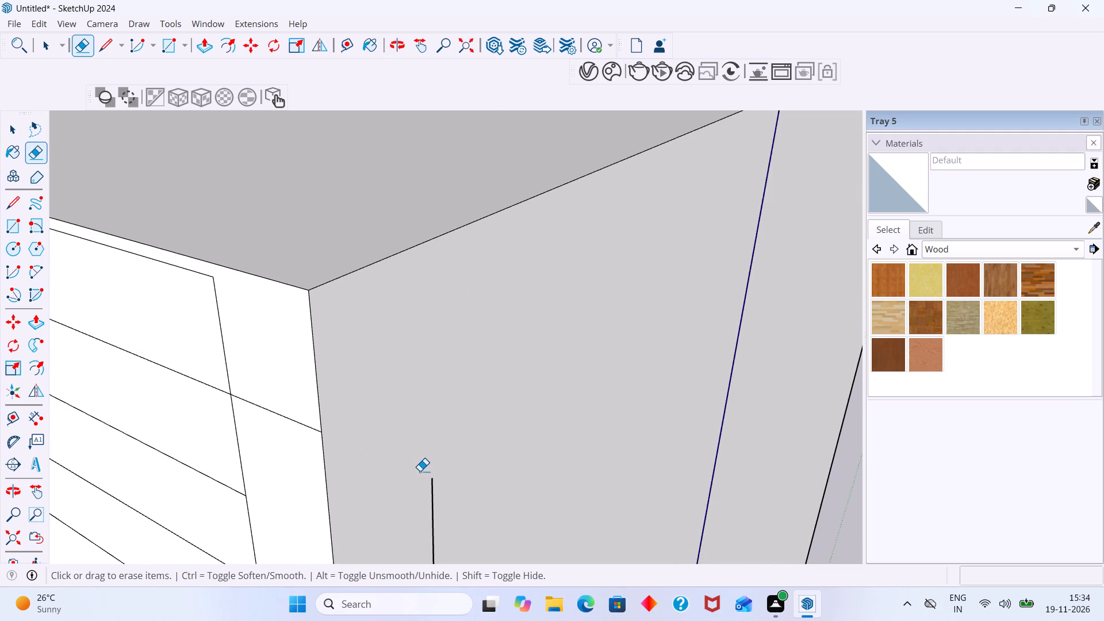
# Erase the horizontal division lines running across the back face just below its top edge.
pyautogui.scroll(-4, 421, 466)
pyautogui.moveTo(421, 461); pyautogui.dragTo(743, 274, button='middle')
pyautogui.moveTo(683, 200); pyautogui.dragTo(494, 321)
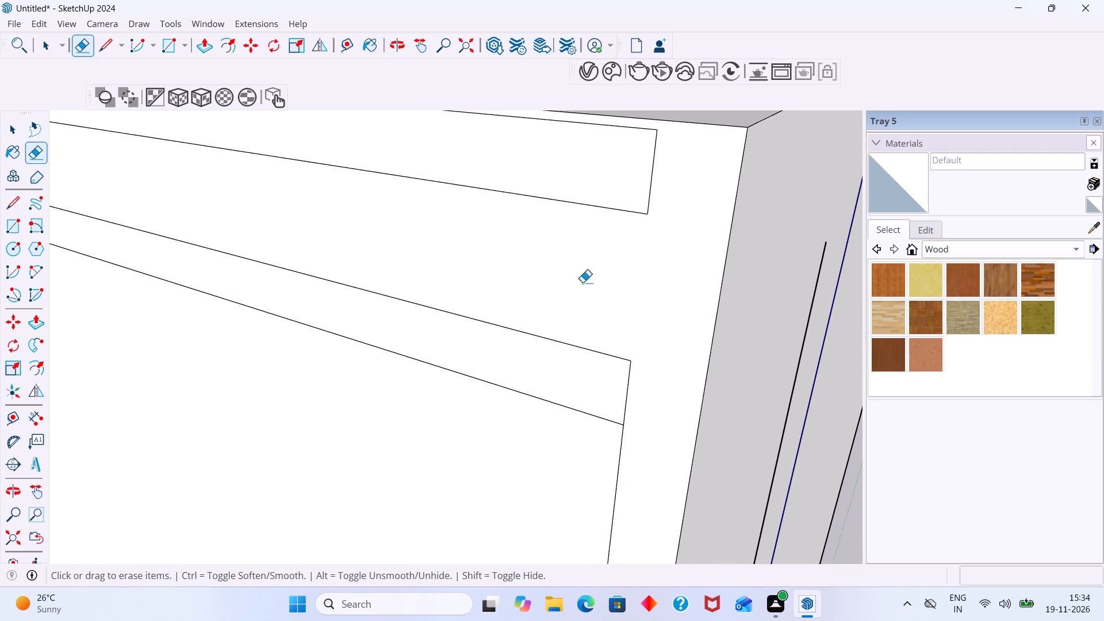
pyautogui.moveTo(682, 196); pyautogui.dragTo(534, 467)
pyautogui.moveTo(684, 285); pyautogui.dragTo(616, 435)
pyautogui.scroll(-8, 644, 352)
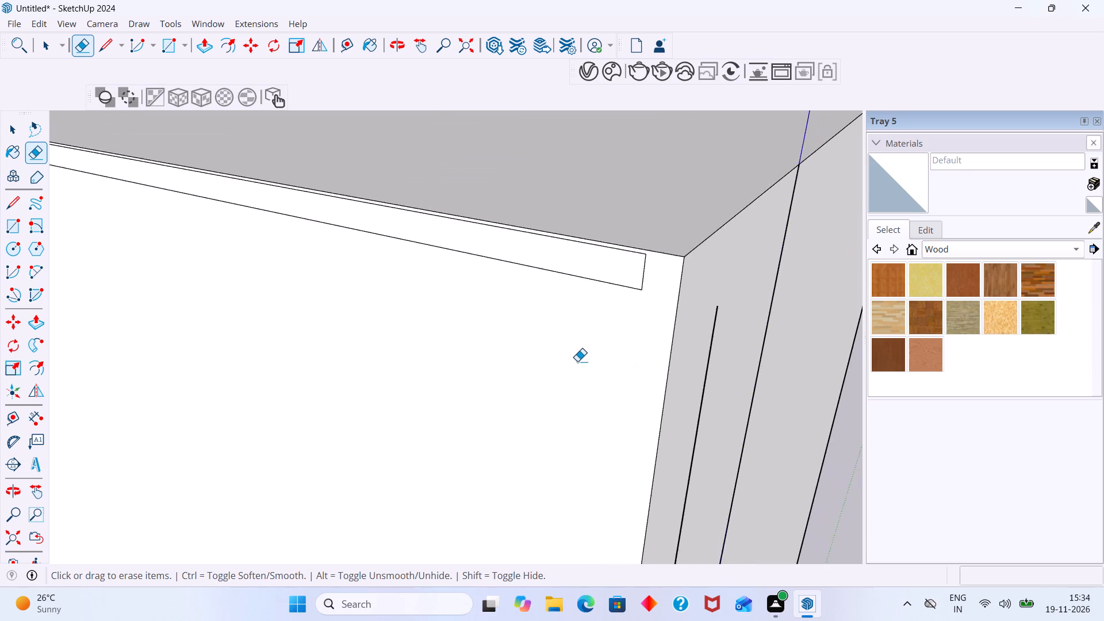
pyautogui.scroll(-8, 577, 361)
# Erase the leftover vertical line alongside the side panel at the back face's upper corner.
pyautogui.moveTo(562, 386); pyautogui.dragTo(781, 298, button='middle')
pyautogui.scroll(-15, 626, 336)
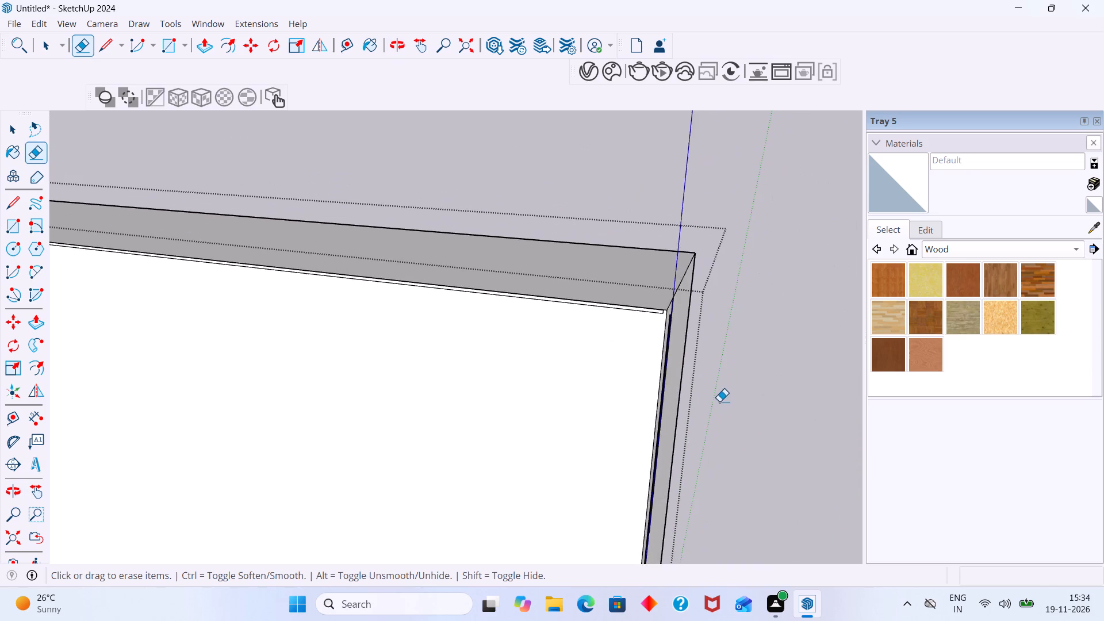
pyautogui.moveTo(700, 396); pyautogui.dragTo(602, 389, button='middle')
pyautogui.scroll(-1, 596, 395)
pyautogui.scroll(15, 652, 350)
pyautogui.click(603, 323)
pyautogui.scroll(-20, 603, 323)
pyautogui.scroll(-3, 603, 323)
pyautogui.click(603, 323)
# Erase the stacked horizontal lines along the bottom of the back face, starting near its lower corner.
pyautogui.keyDown('shift'); pyautogui.moveTo(512, 346); pyautogui.dragTo(789, 245, button='middle'); pyautogui.keyUp('shift')
pyautogui.scroll(1, 597, 374)
pyautogui.moveTo(597, 374); pyautogui.dragTo(785, 325, button='middle')
pyautogui.scroll(6, 528, 401)
pyautogui.moveTo(528, 401); pyautogui.dragTo(520, 398, button='middle')
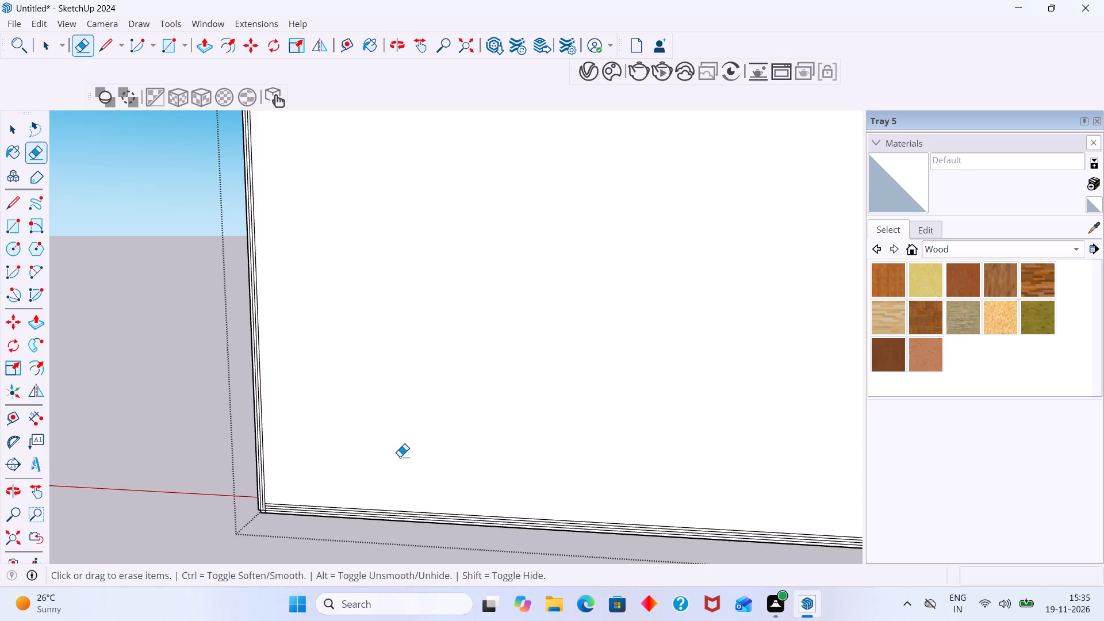
pyautogui.scroll(2, 400, 457)
pyautogui.keyDown('shift'); pyautogui.moveTo(475, 436); pyautogui.dragTo(750, 269, button='middle'); pyautogui.keyUp('shift')
pyautogui.scroll(20, 623, 332)
pyautogui.scroll(1, 623, 332)
pyautogui.moveTo(400, 351); pyautogui.dragTo(412, 344, button='middle')
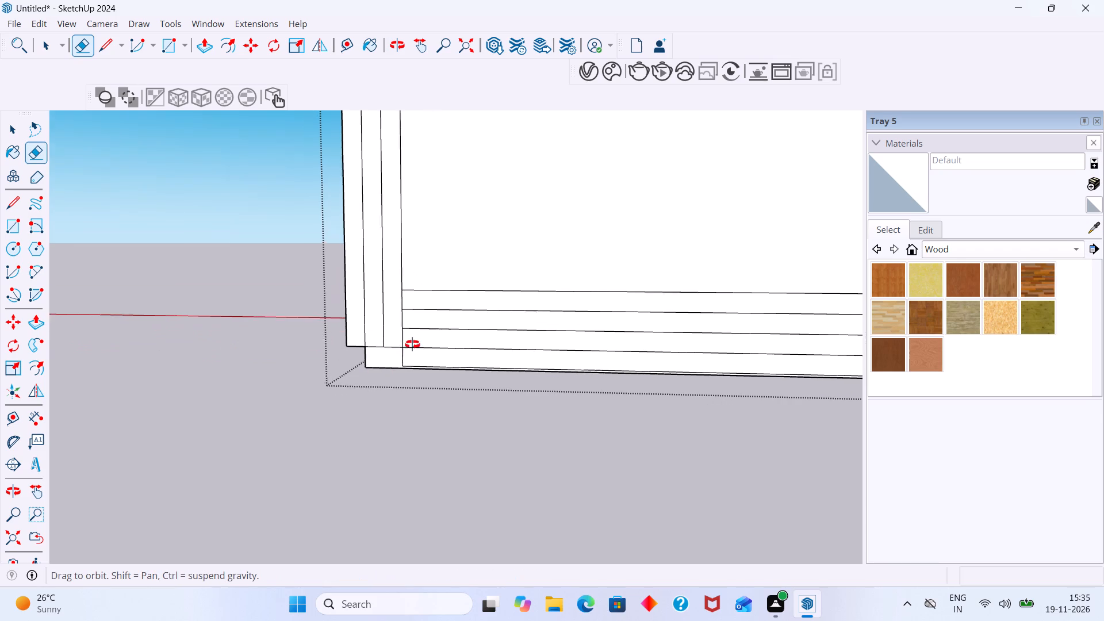
pyautogui.moveTo(412, 344); pyautogui.dragTo(517, 309, button='middle')
pyautogui.scroll(-1, 518, 305)
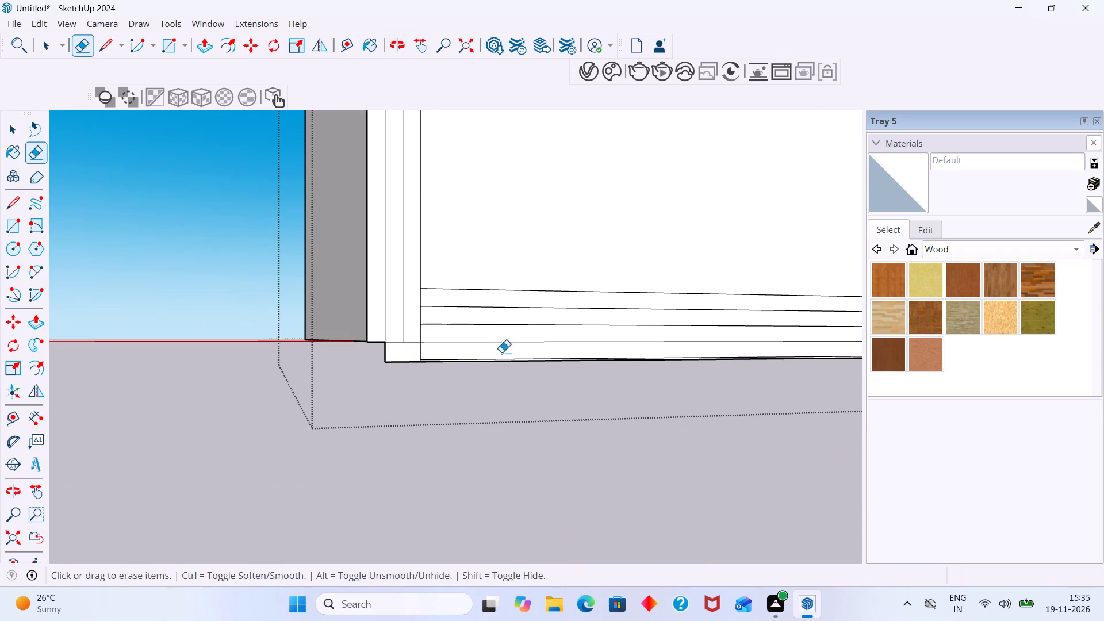
pyautogui.moveTo(501, 347); pyautogui.dragTo(527, 278)
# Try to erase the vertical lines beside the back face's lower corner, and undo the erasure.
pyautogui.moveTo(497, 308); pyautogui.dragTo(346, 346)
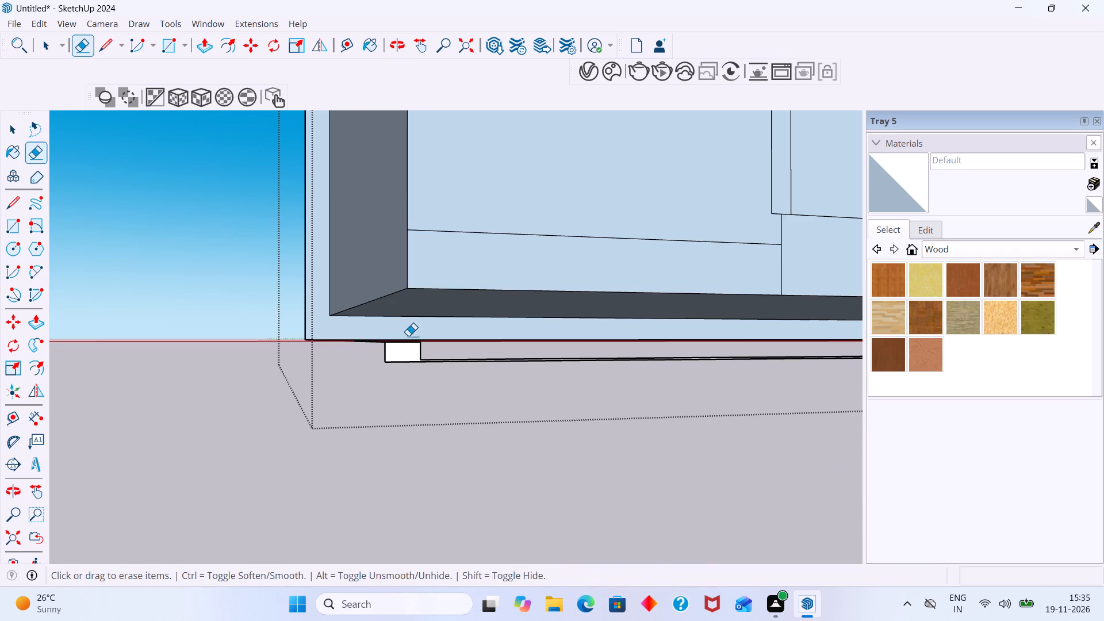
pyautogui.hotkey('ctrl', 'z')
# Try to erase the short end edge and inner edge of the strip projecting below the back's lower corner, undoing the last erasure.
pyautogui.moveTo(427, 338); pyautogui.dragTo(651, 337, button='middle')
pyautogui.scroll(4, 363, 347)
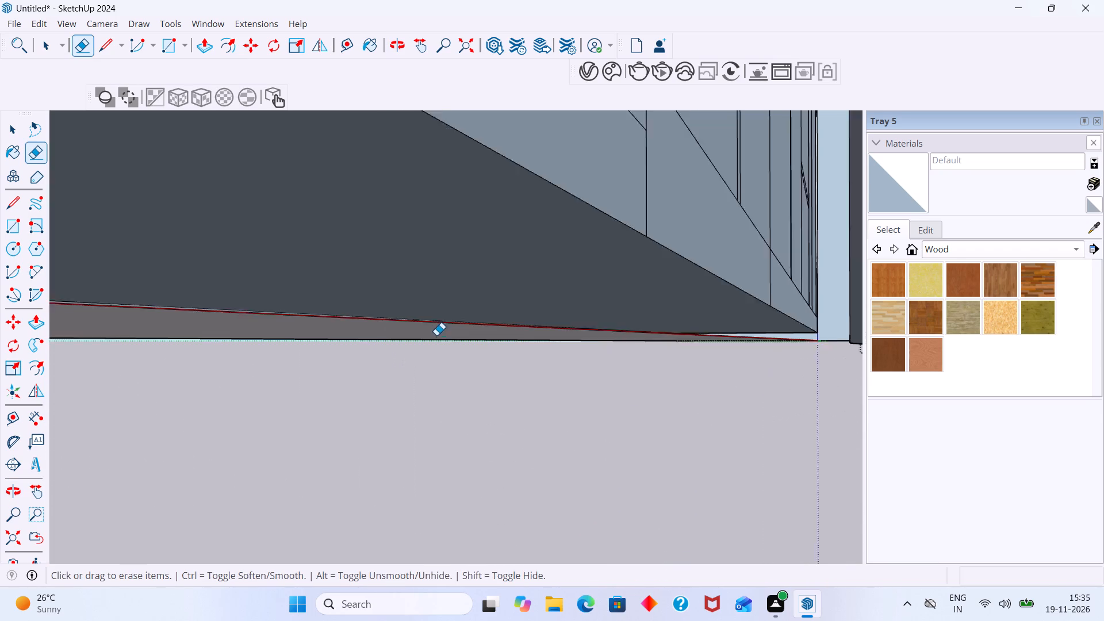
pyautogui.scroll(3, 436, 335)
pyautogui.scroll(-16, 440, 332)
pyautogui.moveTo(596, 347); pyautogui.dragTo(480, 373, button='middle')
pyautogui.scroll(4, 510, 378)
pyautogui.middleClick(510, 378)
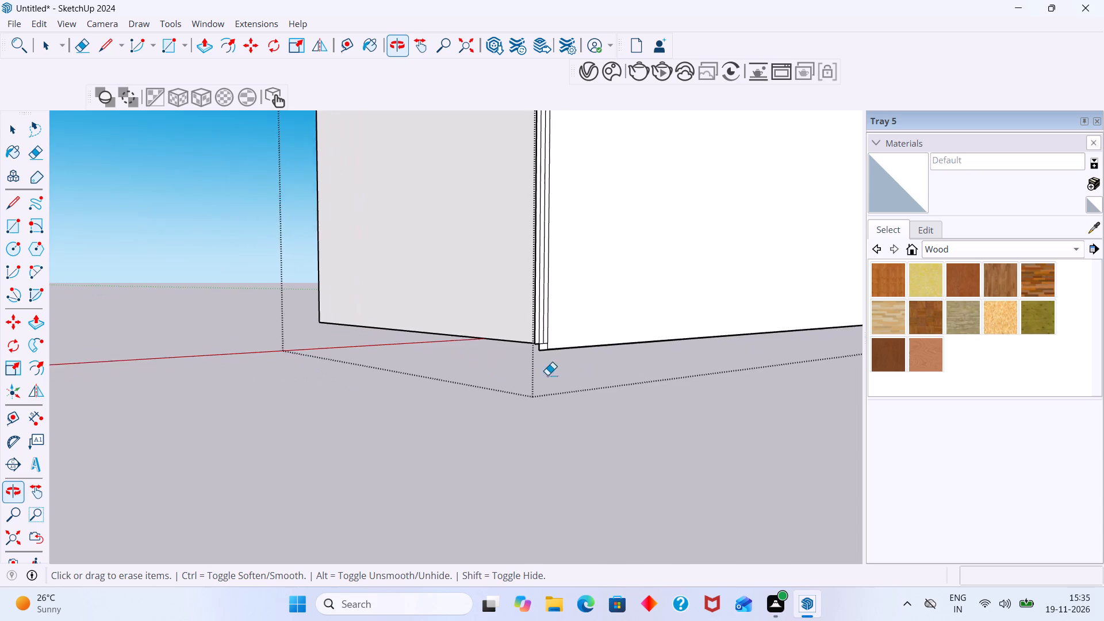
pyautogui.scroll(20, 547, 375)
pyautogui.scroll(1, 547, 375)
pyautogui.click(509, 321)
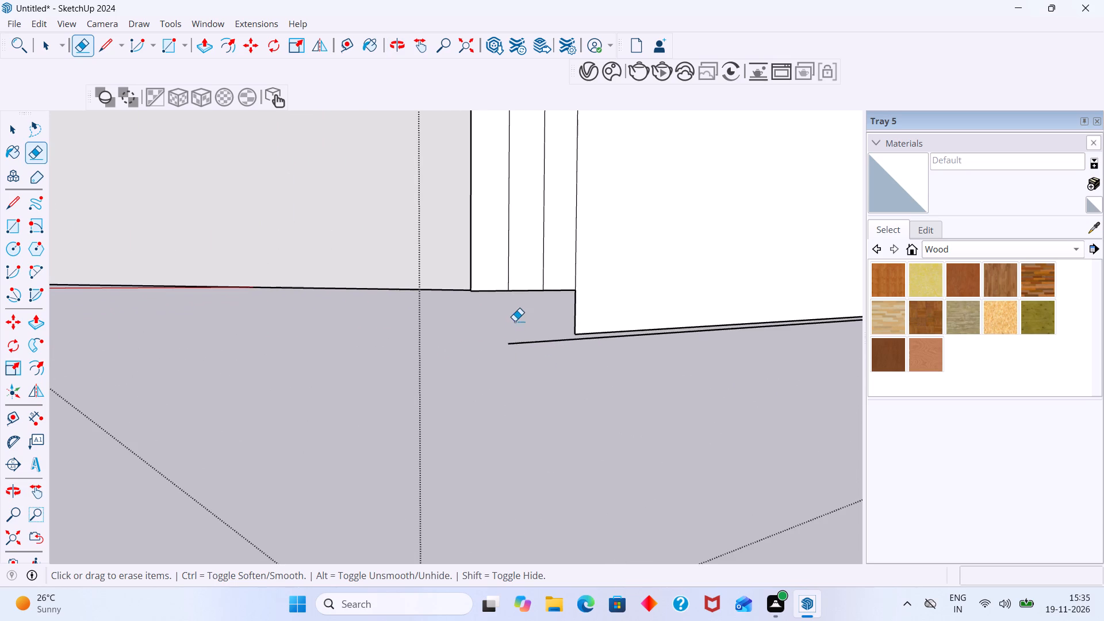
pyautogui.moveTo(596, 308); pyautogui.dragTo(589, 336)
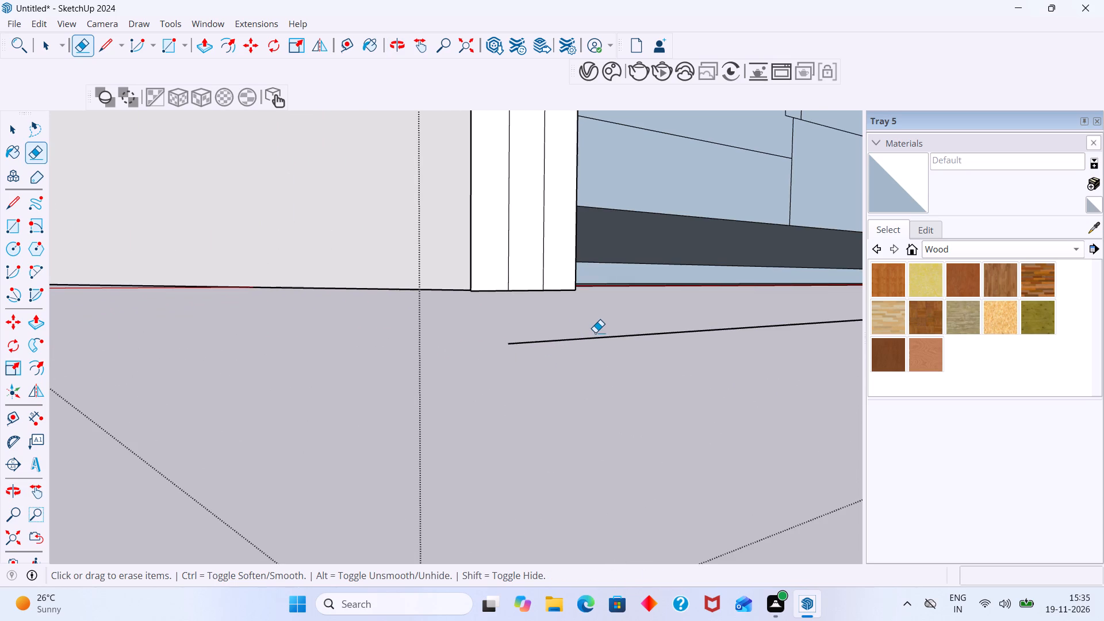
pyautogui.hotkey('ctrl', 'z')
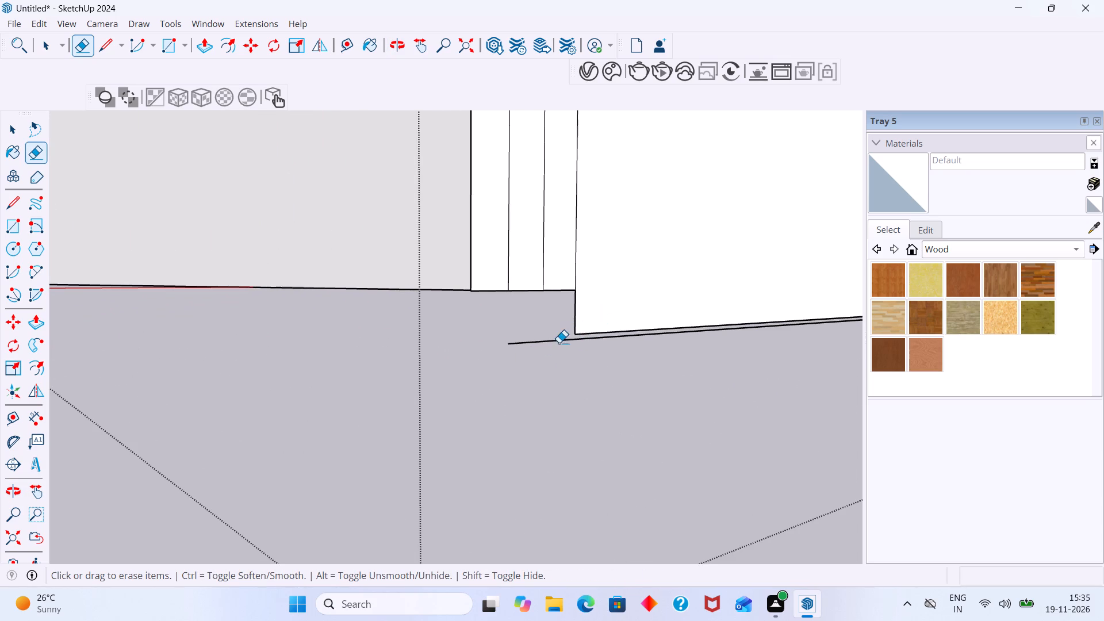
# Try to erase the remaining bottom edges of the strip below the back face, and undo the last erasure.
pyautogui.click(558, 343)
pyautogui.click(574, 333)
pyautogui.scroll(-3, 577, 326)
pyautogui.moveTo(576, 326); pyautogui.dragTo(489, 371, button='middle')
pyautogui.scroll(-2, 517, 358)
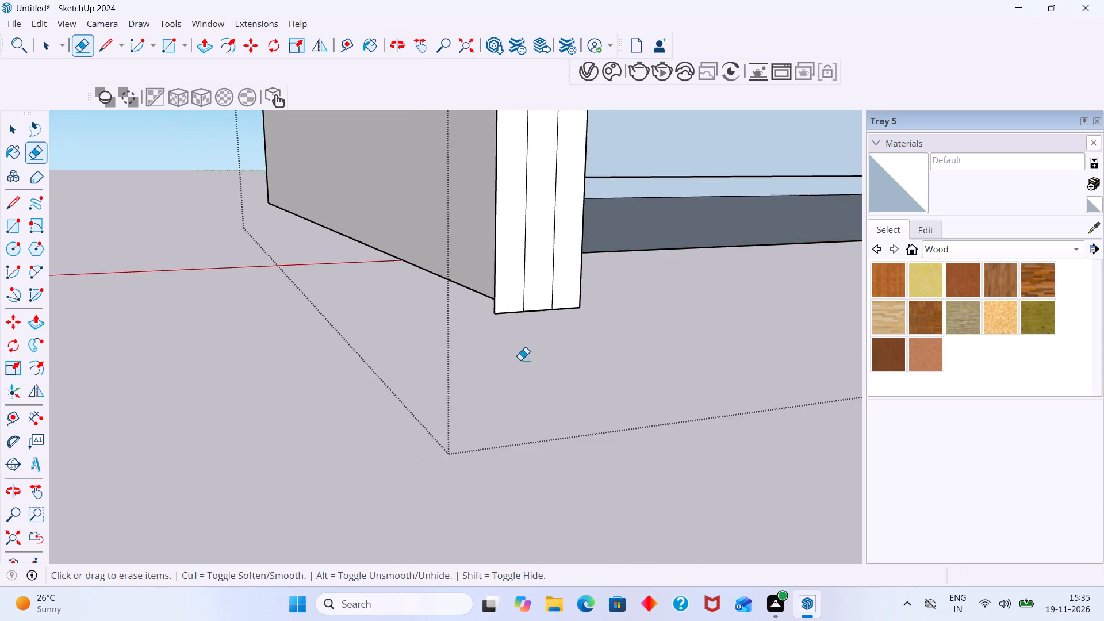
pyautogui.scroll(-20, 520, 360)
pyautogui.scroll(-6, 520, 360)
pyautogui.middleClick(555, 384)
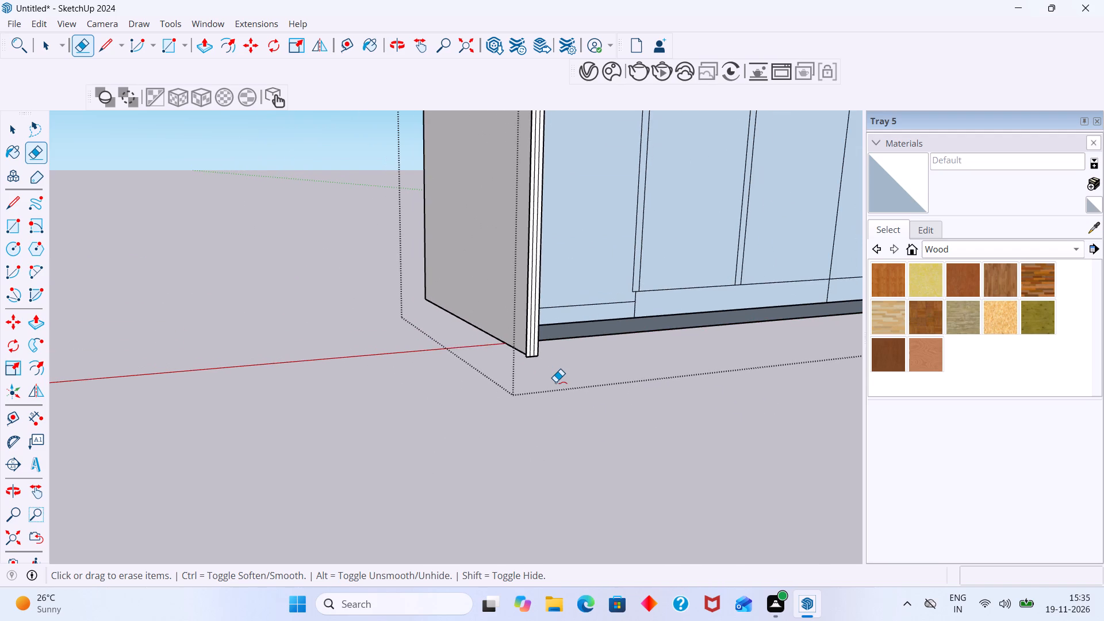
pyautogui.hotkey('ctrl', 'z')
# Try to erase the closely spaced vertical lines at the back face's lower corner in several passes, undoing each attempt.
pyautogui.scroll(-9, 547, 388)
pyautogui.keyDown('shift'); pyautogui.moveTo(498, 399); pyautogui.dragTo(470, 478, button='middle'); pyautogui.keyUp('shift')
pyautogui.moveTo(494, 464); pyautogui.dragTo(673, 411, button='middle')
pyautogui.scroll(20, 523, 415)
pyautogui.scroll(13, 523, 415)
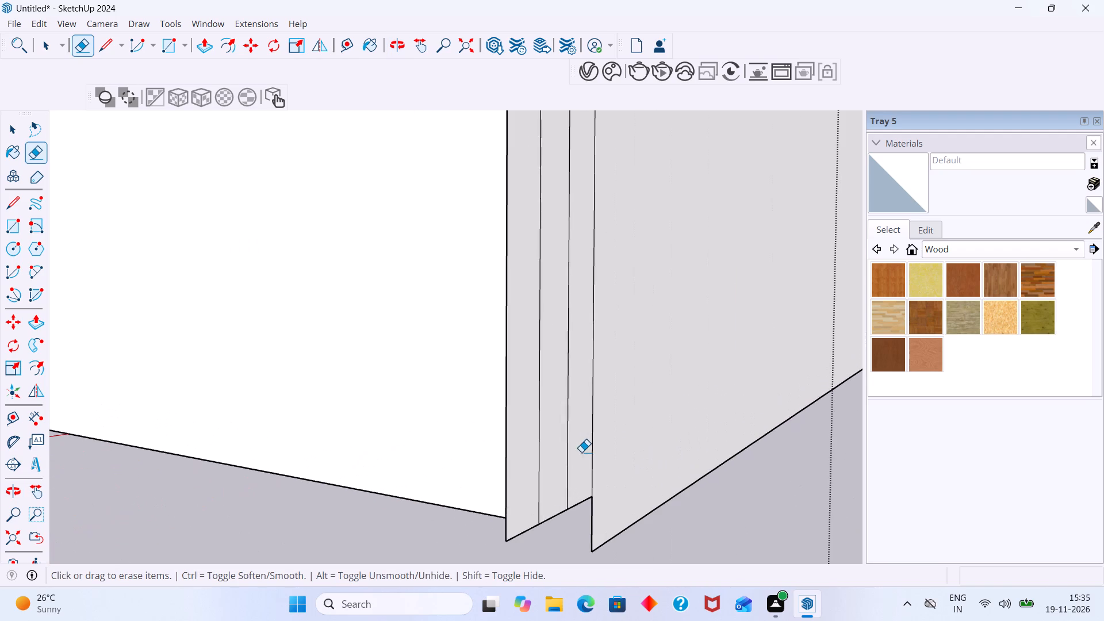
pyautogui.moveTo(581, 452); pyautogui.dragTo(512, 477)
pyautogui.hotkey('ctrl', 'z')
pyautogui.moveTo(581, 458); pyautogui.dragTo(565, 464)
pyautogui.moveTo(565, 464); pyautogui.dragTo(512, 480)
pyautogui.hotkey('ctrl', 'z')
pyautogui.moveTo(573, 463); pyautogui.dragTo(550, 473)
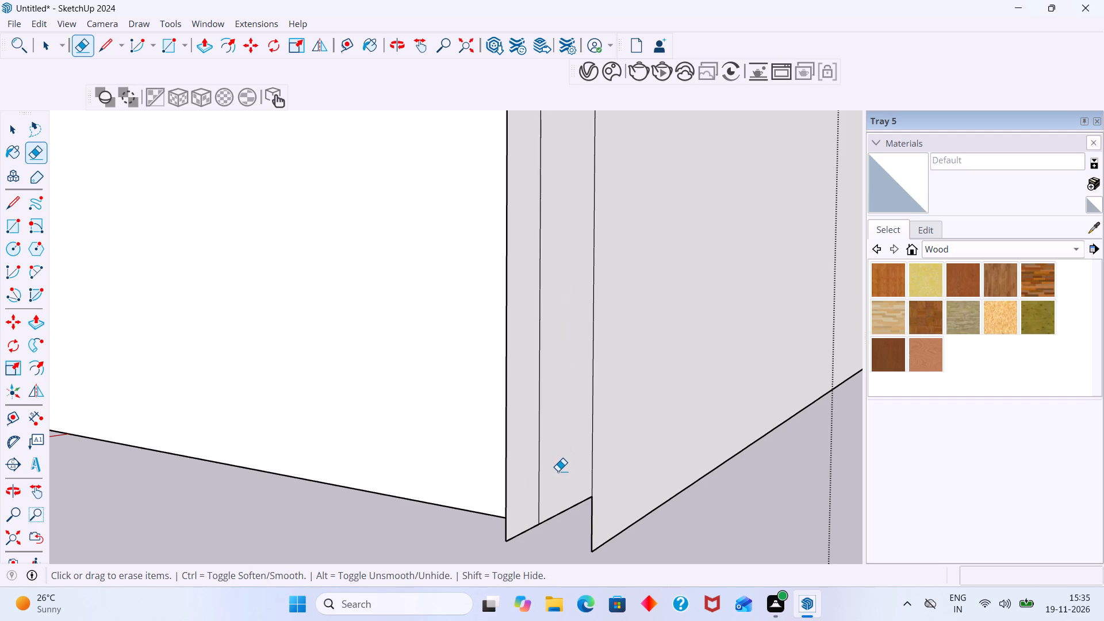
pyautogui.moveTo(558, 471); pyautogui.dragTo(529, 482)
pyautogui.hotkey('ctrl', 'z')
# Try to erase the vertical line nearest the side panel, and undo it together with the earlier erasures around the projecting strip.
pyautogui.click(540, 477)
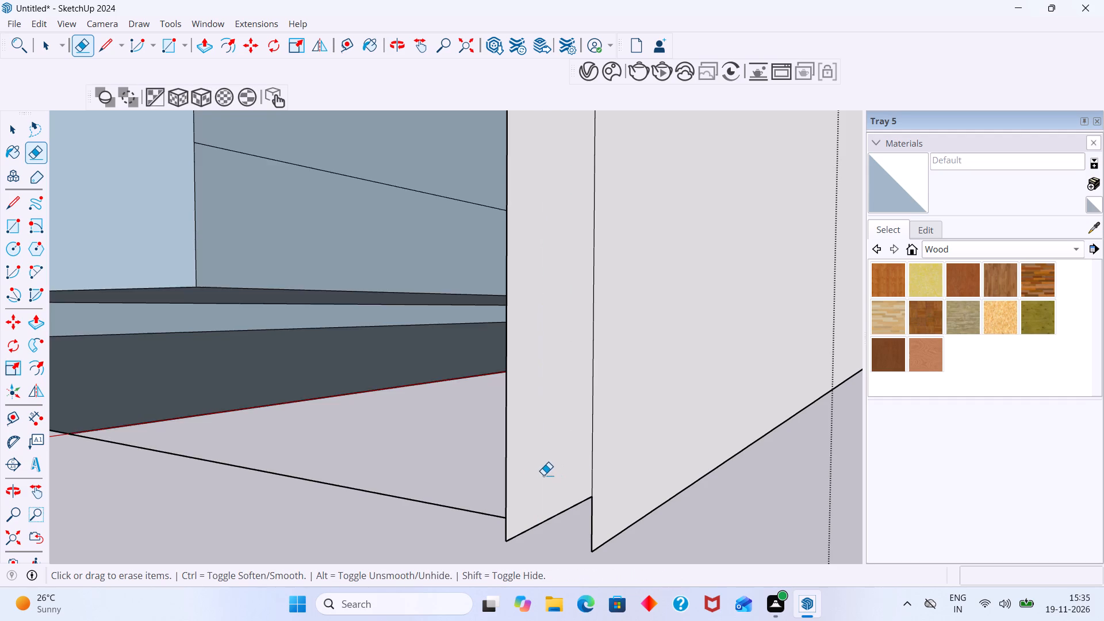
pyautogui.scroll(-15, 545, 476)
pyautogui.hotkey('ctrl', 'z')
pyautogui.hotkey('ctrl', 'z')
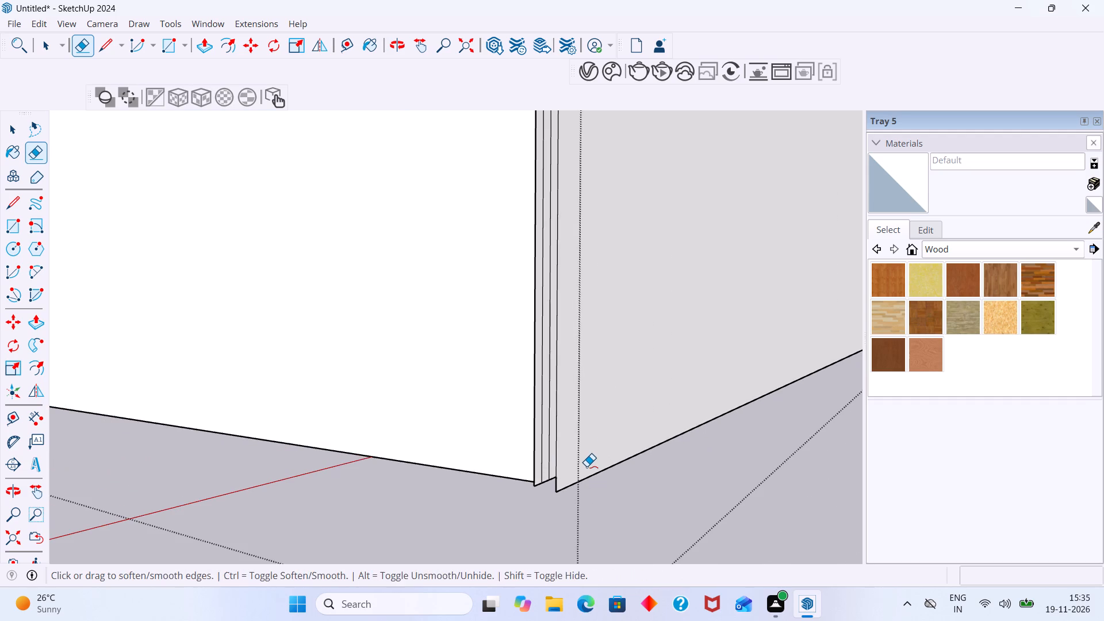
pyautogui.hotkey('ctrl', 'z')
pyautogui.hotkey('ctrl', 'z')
# Erase the short edge and the leftover vertical line projecting past the side panel at the back's bottom corner.
pyautogui.scroll(5, 556, 492)
pyautogui.scroll(-7, 553, 488)
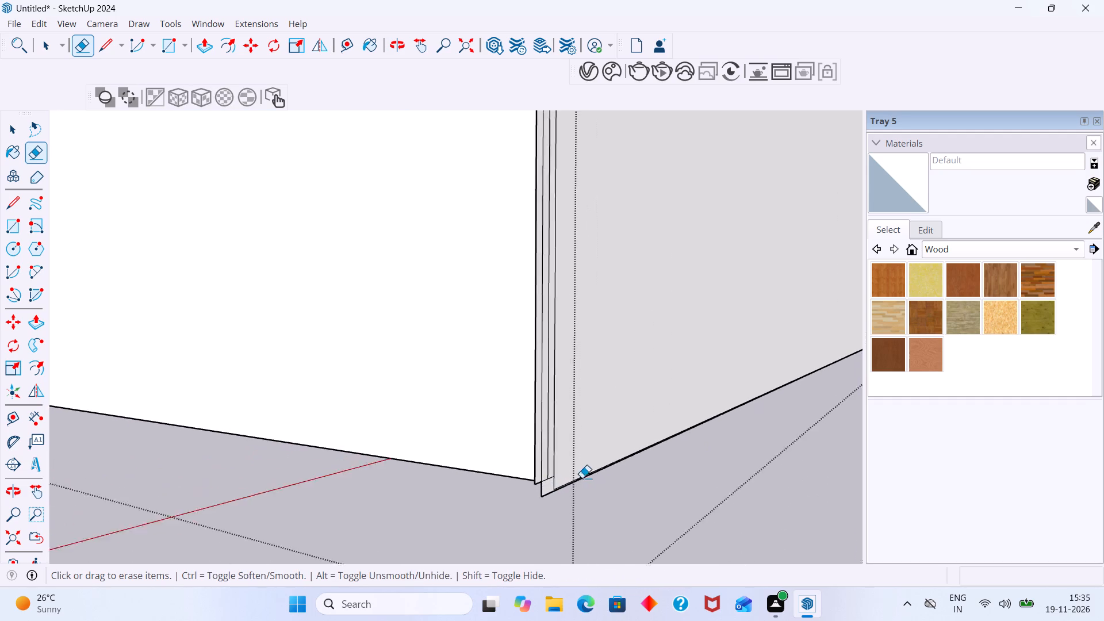
pyautogui.scroll(-13, 582, 478)
pyautogui.moveTo(582, 466); pyautogui.dragTo(565, 484, button='middle')
pyautogui.scroll(-15, 614, 465)
pyautogui.moveTo(654, 429); pyautogui.dragTo(501, 411, button='middle')
pyautogui.scroll(11, 583, 234)
pyautogui.moveTo(448, 169); pyautogui.dragTo(383, 429, button='middle')
pyautogui.scroll(8, 459, 332)
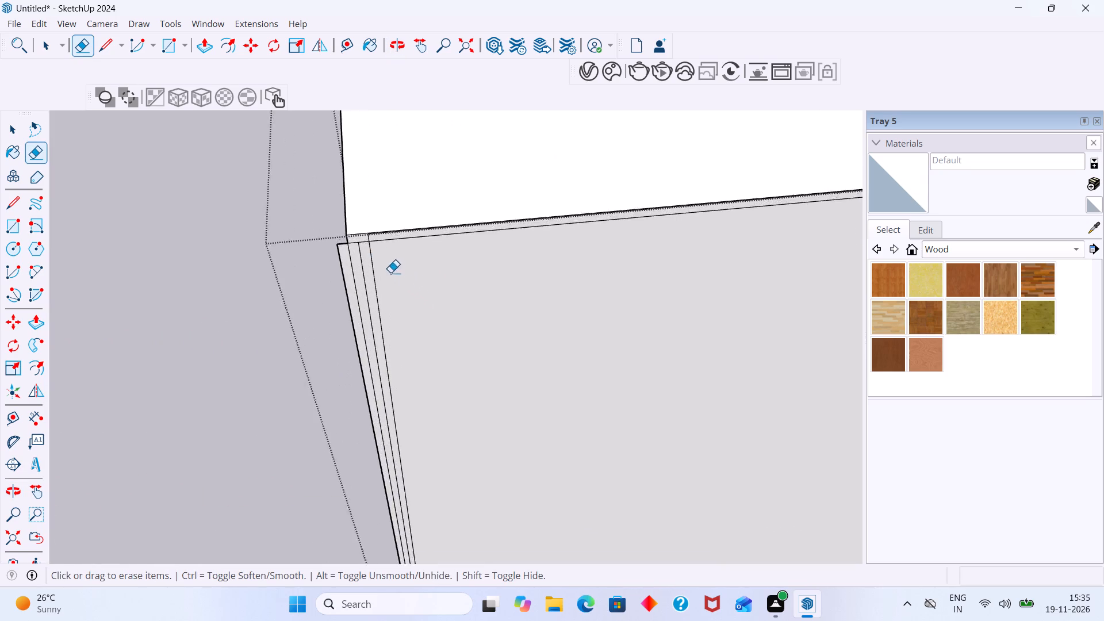
pyautogui.scroll(5, 390, 273)
pyautogui.moveTo(347, 246); pyautogui.dragTo(656, 259, button='middle')
pyautogui.scroll(8, 177, 393)
pyautogui.moveTo(340, 394); pyautogui.dragTo(555, 348, button='middle')
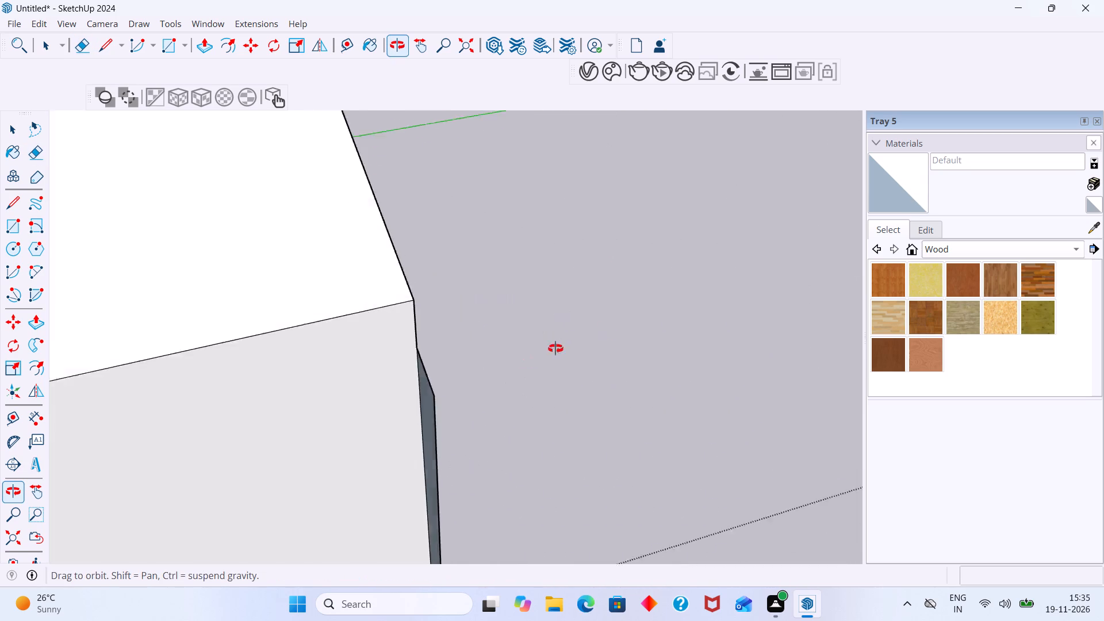
pyautogui.moveTo(555, 348); pyautogui.dragTo(627, 329, button='middle')
pyautogui.scroll(11, 271, 435)
pyautogui.click(508, 323)
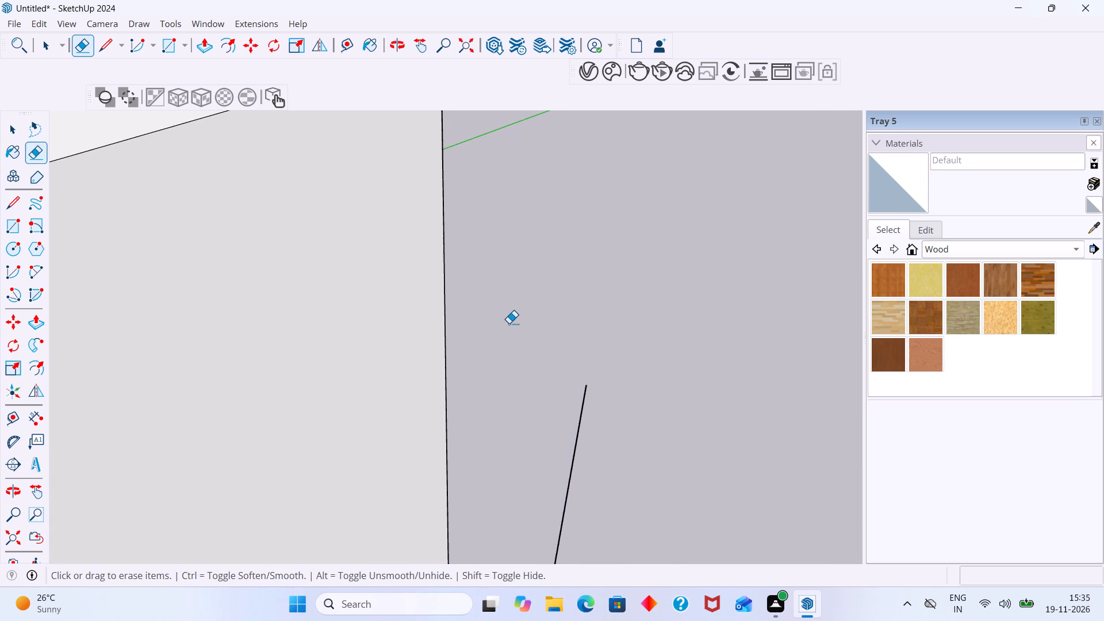
pyautogui.click(586, 390)
pyautogui.scroll(-14, 550, 372)
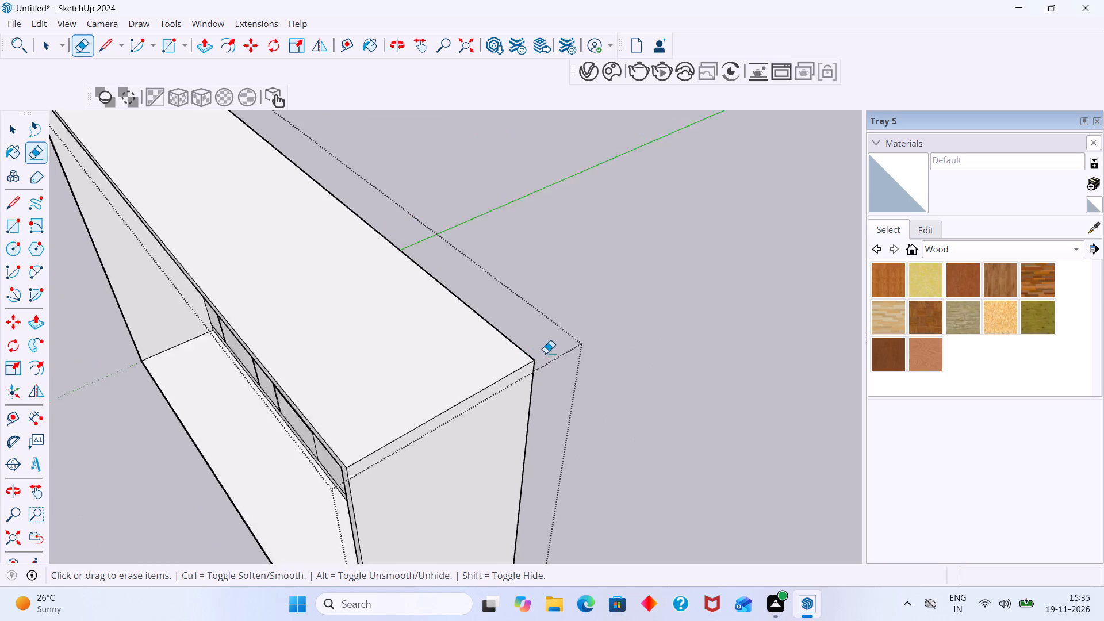
# Erase the closely spaced vertical lines and the short connecting line at the back face's other upper corner.
pyautogui.scroll(-6, 546, 353)
pyautogui.moveTo(556, 474); pyautogui.dragTo(561, 328, button='middle')
pyautogui.moveTo(569, 340); pyautogui.dragTo(235, 341, button='middle')
pyautogui.moveTo(376, 275); pyautogui.dragTo(329, 285, button='middle')
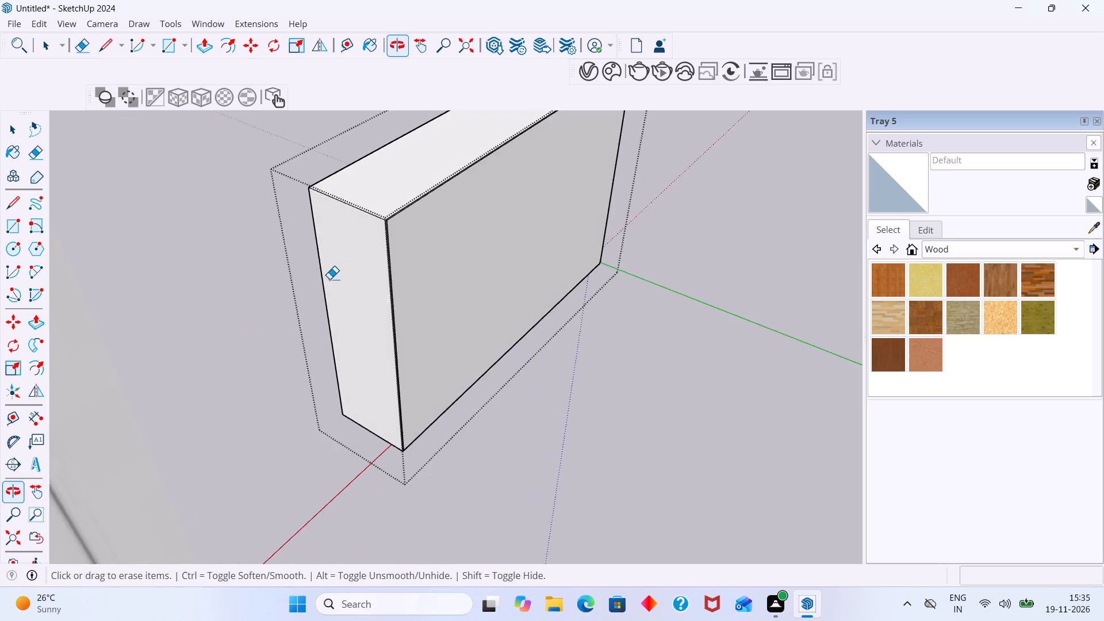
pyautogui.scroll(11, 347, 254)
pyautogui.moveTo(347, 254); pyautogui.dragTo(347, 247, button='middle')
pyautogui.moveTo(435, 201); pyautogui.dragTo(408, 484, button='middle')
pyautogui.moveTo(431, 451); pyautogui.dragTo(375, 380, button='middle')
pyautogui.scroll(9, 389, 431)
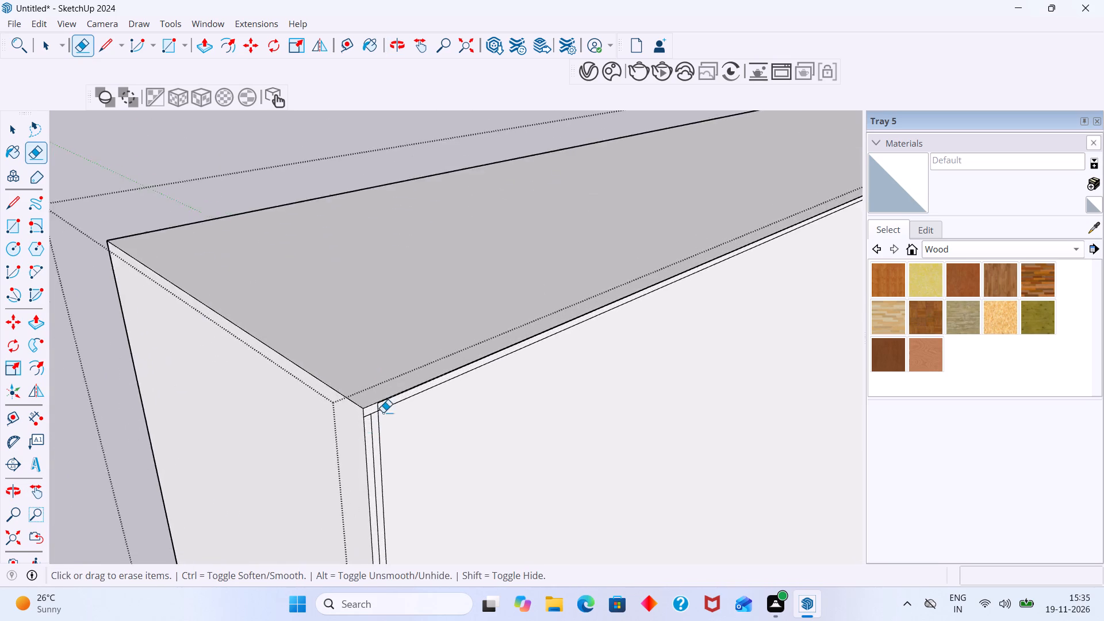
pyautogui.scroll(20, 383, 412)
pyautogui.scroll(5, 383, 412)
pyautogui.moveTo(333, 359); pyautogui.dragTo(379, 496)
pyautogui.moveTo(312, 421); pyautogui.dragTo(296, 542)
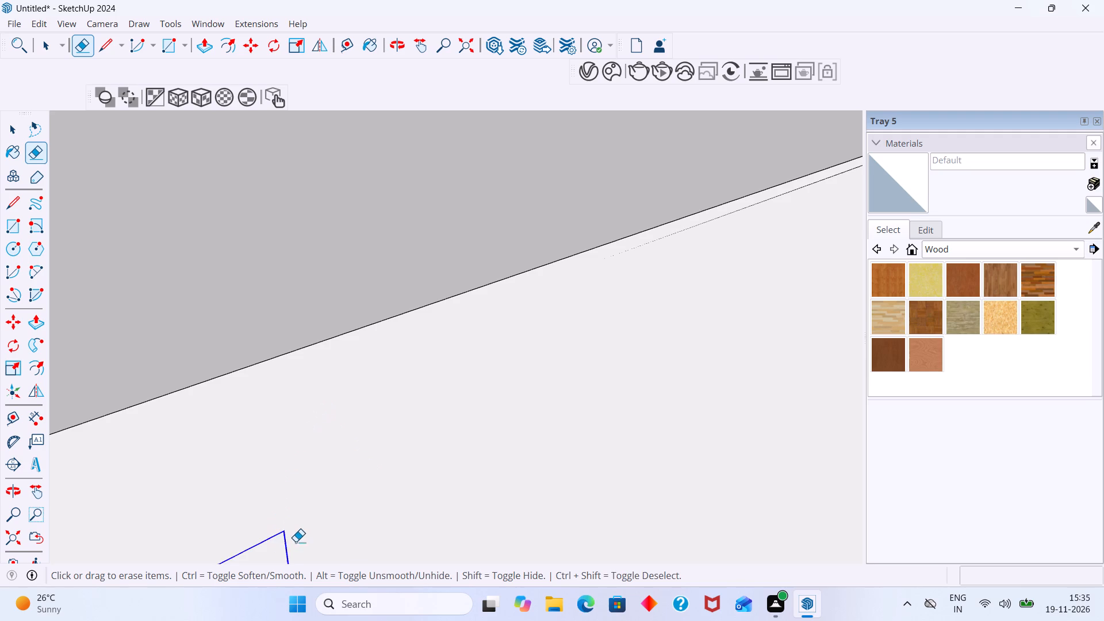
pyautogui.moveTo(296, 542); pyautogui.dragTo(297, 541)
pyautogui.scroll(-12, 296, 509)
pyautogui.moveTo(351, 484); pyautogui.dragTo(394, 407, button='middle')
pyautogui.scroll(7, 259, 488)
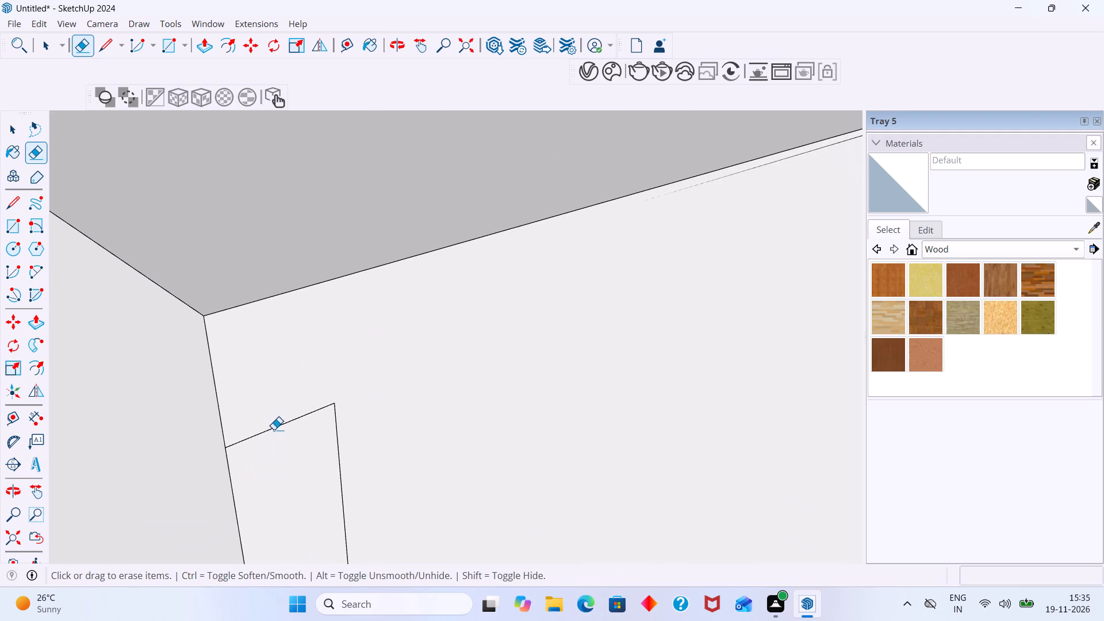
pyautogui.moveTo(270, 409); pyautogui.dragTo(366, 455)
pyautogui.scroll(-7, 339, 447)
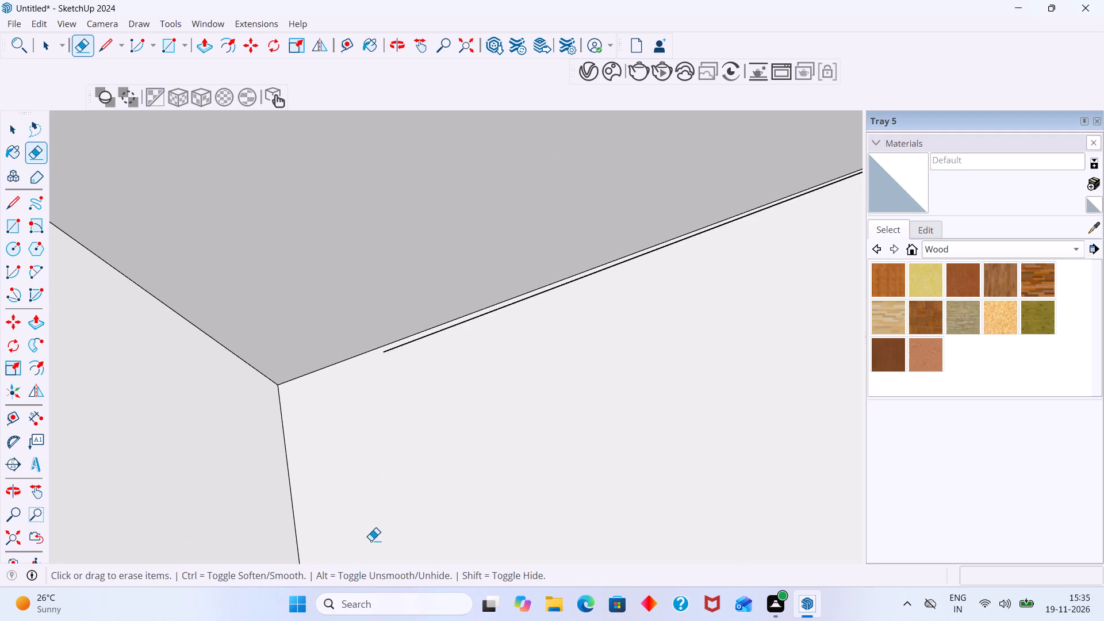
# Erase the remaining long horizontal line just below the back face's top edge.
pyautogui.scroll(-12, 369, 539)
pyautogui.moveTo(333, 555); pyautogui.dragTo(244, 588, button='middle')
pyautogui.scroll(5, 304, 527)
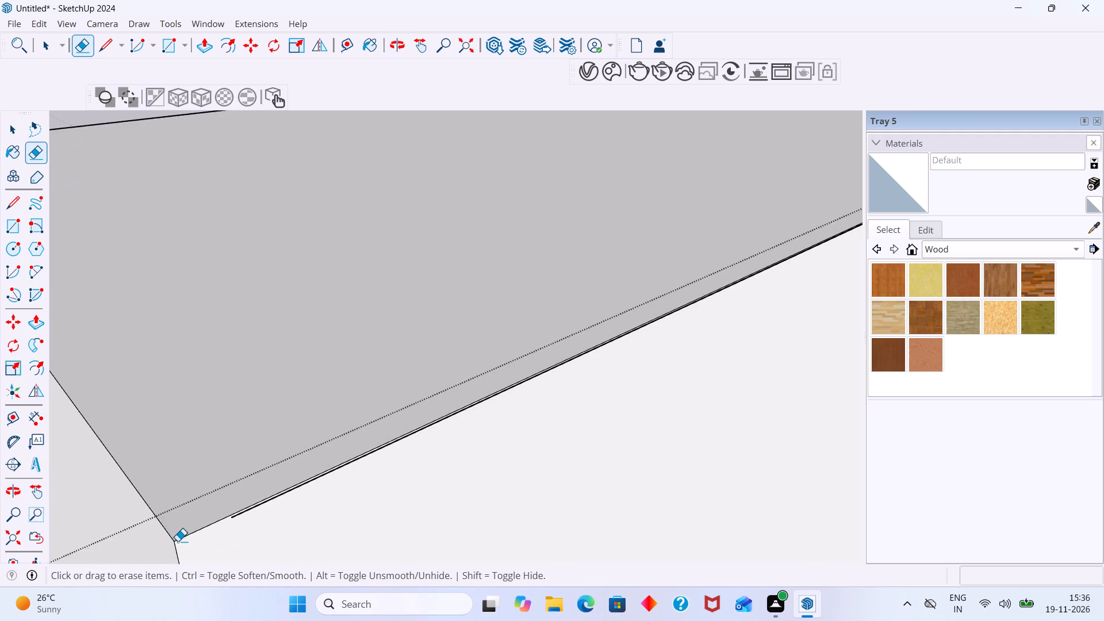
pyautogui.scroll(20, 178, 541)
pyautogui.scroll(6, 178, 541)
pyautogui.scroll(-2, 256, 494)
pyautogui.scroll(3, 270, 506)
pyautogui.moveTo(276, 509); pyautogui.dragTo(266, 484)
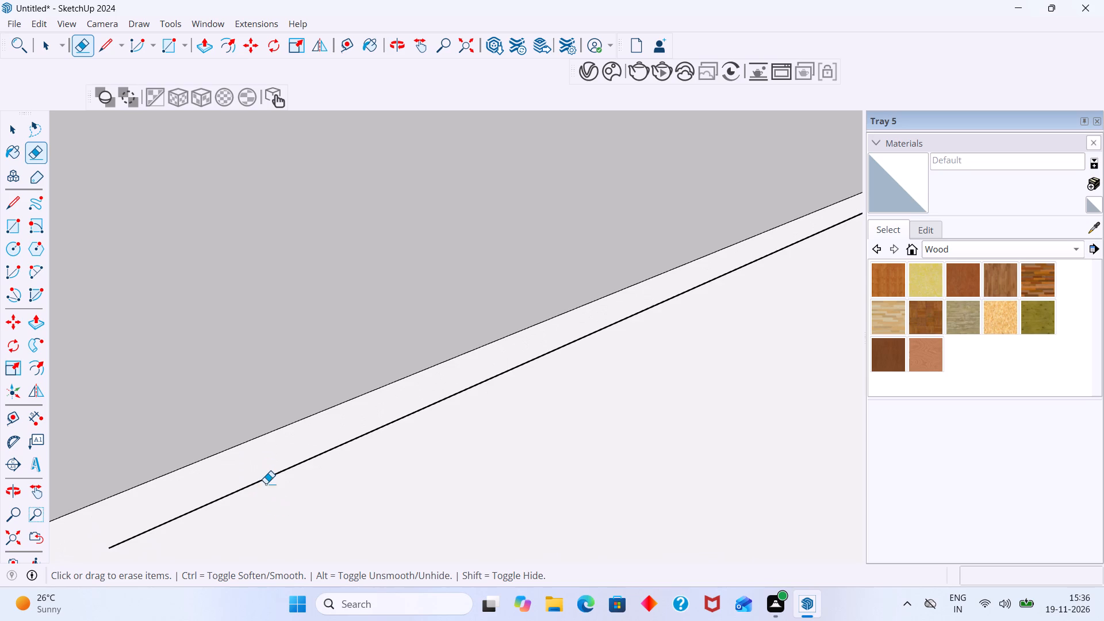
pyautogui.moveTo(266, 484); pyautogui.dragTo(262, 473)
pyautogui.scroll(-20, 266, 474)
pyautogui.scroll(-20, 266, 474)
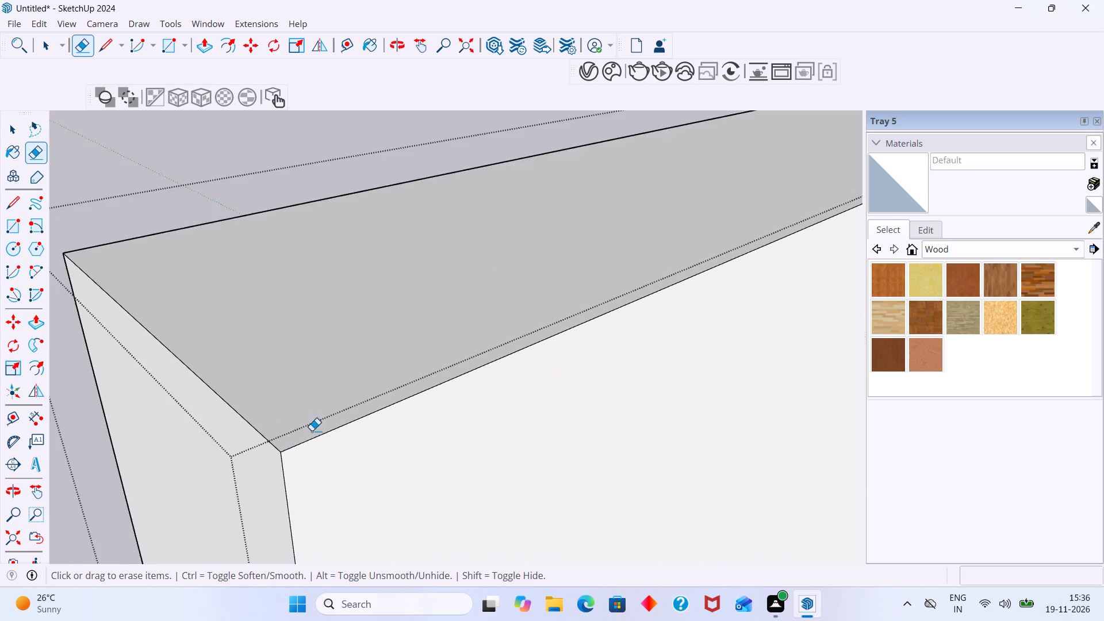
# Erase the short stray vertical line just inside the back face's upper corner.
pyautogui.scroll(-20, 312, 431)
pyautogui.scroll(-15, 312, 431)
pyautogui.moveTo(391, 439); pyautogui.dragTo(213, 411, button='middle')
pyautogui.scroll(4, 317, 390)
pyautogui.moveTo(317, 390); pyautogui.dragTo(315, 382, button='middle')
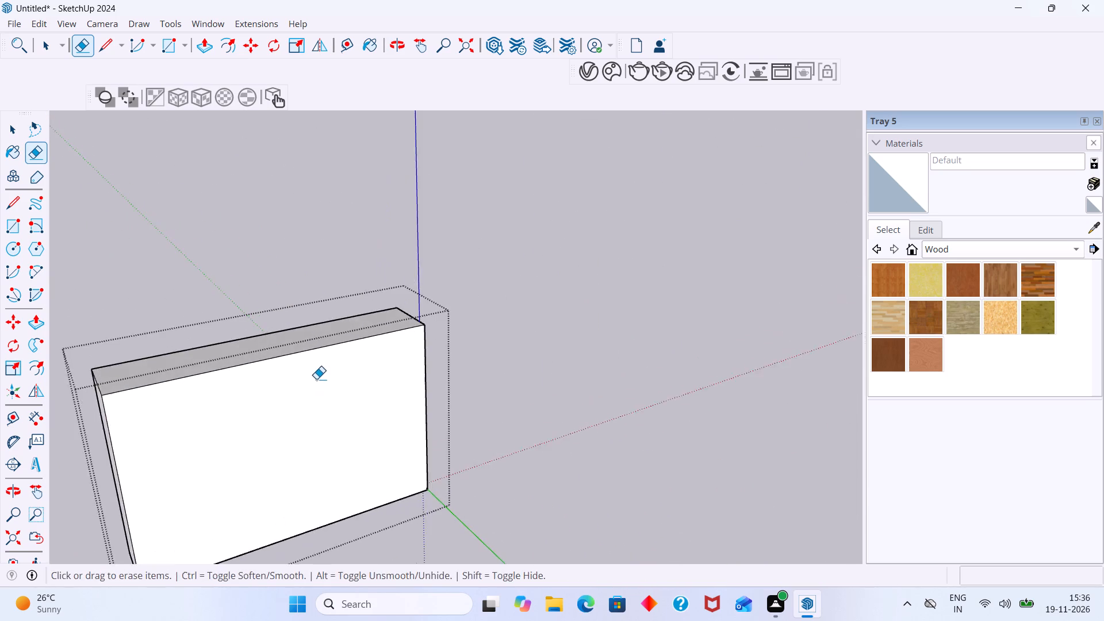
pyautogui.scroll(2, 316, 379)
pyautogui.moveTo(417, 350); pyautogui.dragTo(332, 358, button='middle')
pyautogui.scroll(20, 447, 324)
pyautogui.scroll(12, 447, 324)
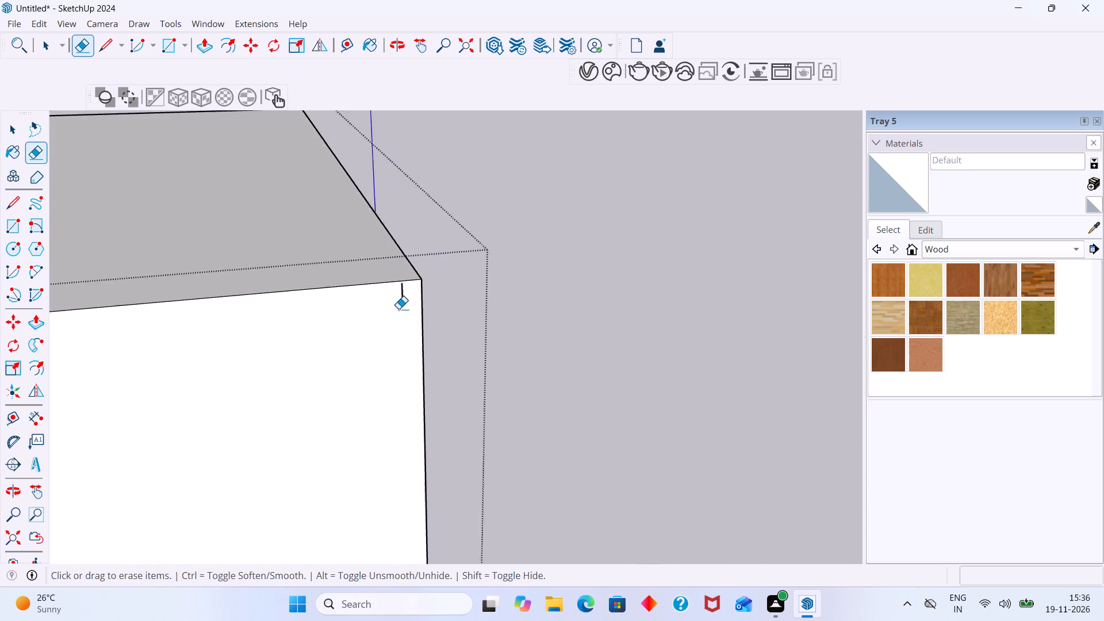
pyautogui.scroll(12, 398, 309)
pyautogui.moveTo(407, 285); pyautogui.dragTo(358, 297)
pyautogui.scroll(-20, 362, 299)
pyautogui.scroll(-6, 362, 299)
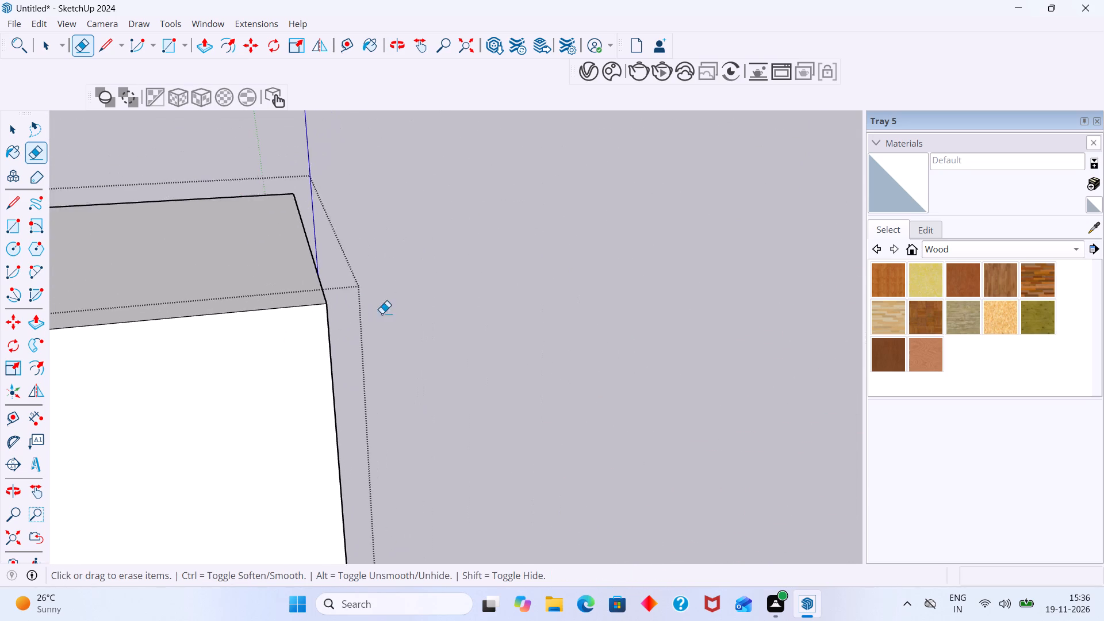
# Examine the cabinet's lower back corners and underside for leftover stray edges and openings.
pyautogui.scroll(-18, 382, 313)
pyautogui.moveTo(291, 319); pyautogui.dragTo(335, 347, button='middle')
pyautogui.moveTo(319, 365); pyautogui.dragTo(511, 258, button='middle')
pyautogui.keyDown('shift'); pyautogui.scroll(-6, 445, 282); pyautogui.keyUp('shift')
pyautogui.moveTo(480, 390); pyautogui.dragTo(747, 181, button='middle')
pyautogui.moveTo(565, 243); pyautogui.dragTo(548, 311, button='middle')
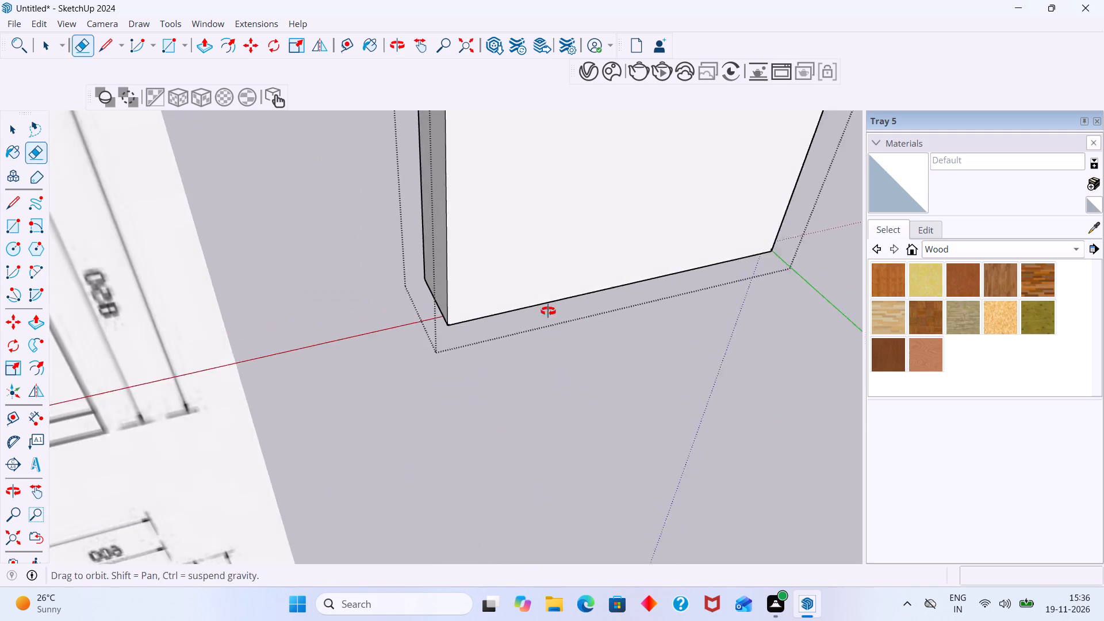
pyautogui.moveTo(548, 311); pyautogui.dragTo(515, 321, button='middle')
pyautogui.moveTo(425, 343); pyautogui.dragTo(693, 250, button='middle')
pyautogui.scroll(6, 595, 240)
pyautogui.keyDown('shift'); pyautogui.moveTo(516, 301); pyautogui.dragTo(428, 324, button='middle'); pyautogui.keyUp('shift')
pyautogui.scroll(5, 390, 326)
pyautogui.scroll(-2, 292, 357)
pyautogui.scroll(13, 298, 390)
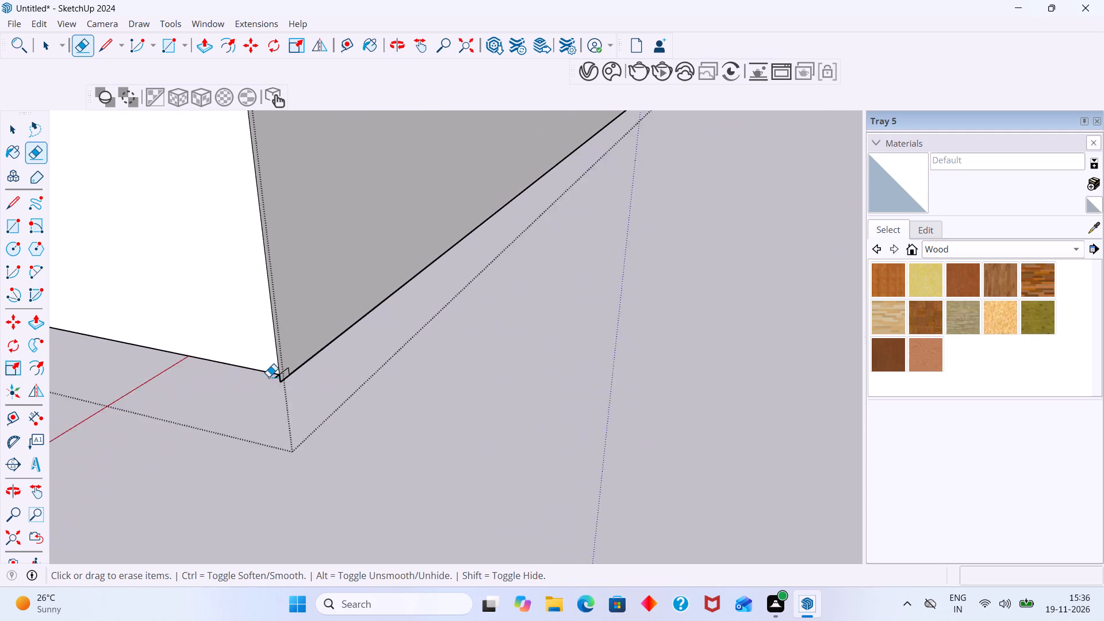
pyautogui.scroll(13, 269, 377)
pyautogui.keyDown('shift'); pyautogui.moveTo(229, 363); pyautogui.dragTo(505, 274, button='middle'); pyautogui.keyUp('shift')
pyautogui.scroll(5, 454, 413)
pyautogui.moveTo(414, 420); pyautogui.dragTo(605, 296, button='middle')
pyautogui.moveTo(574, 327); pyautogui.dragTo(576, 277, button='middle')
pyautogui.moveTo(517, 326); pyautogui.dragTo(594, 321, button='middle')
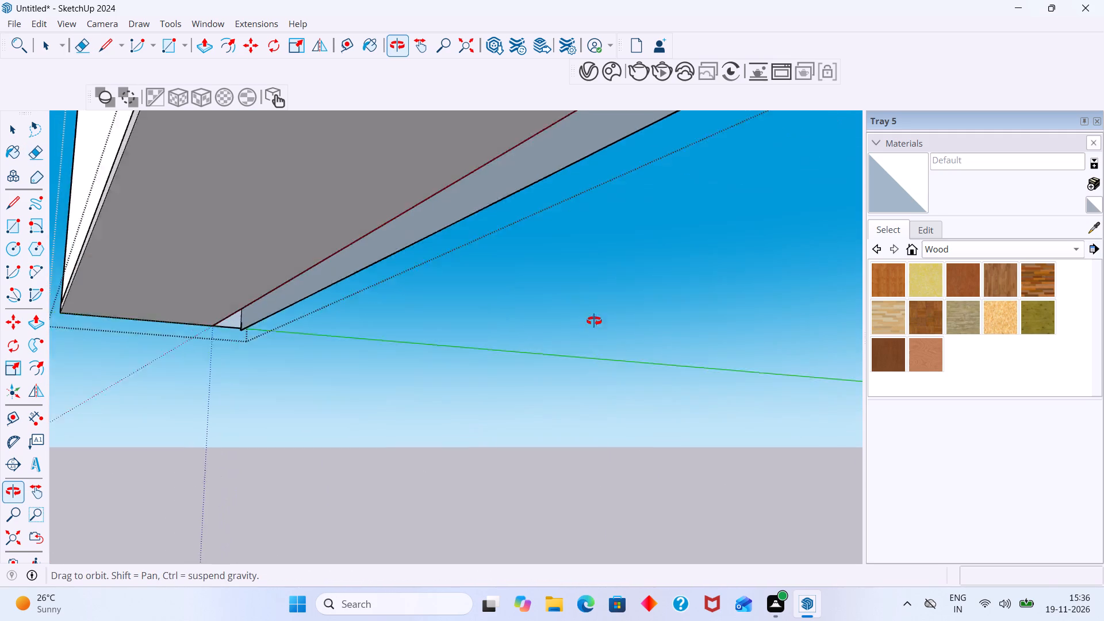
pyautogui.moveTo(594, 321); pyautogui.dragTo(513, 289, button='middle')
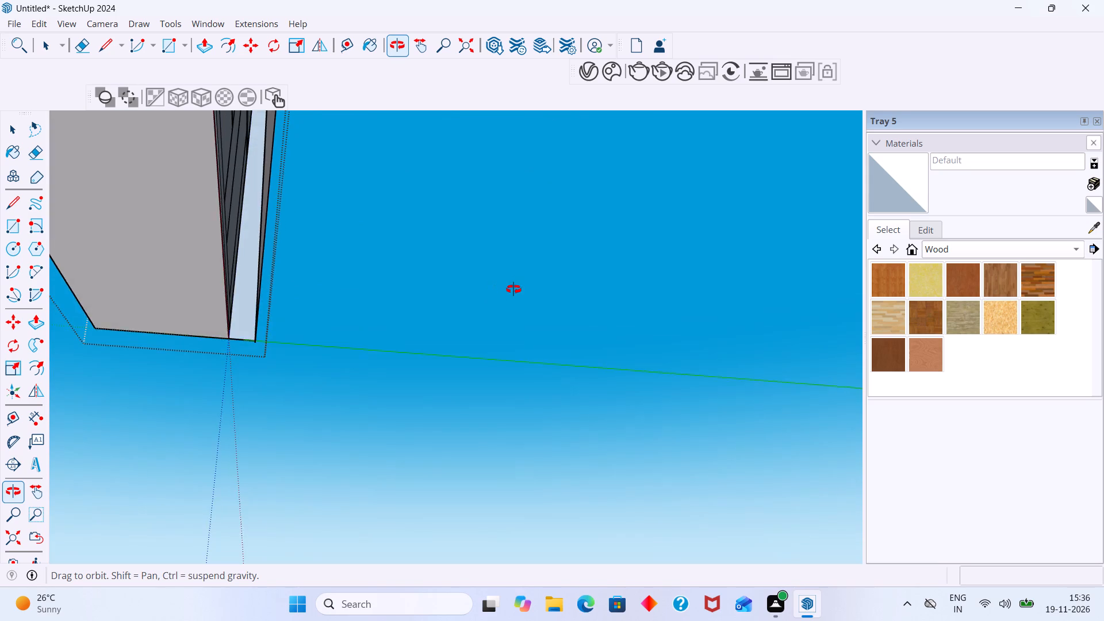
pyautogui.moveTo(513, 289); pyautogui.dragTo(505, 346, button='middle')
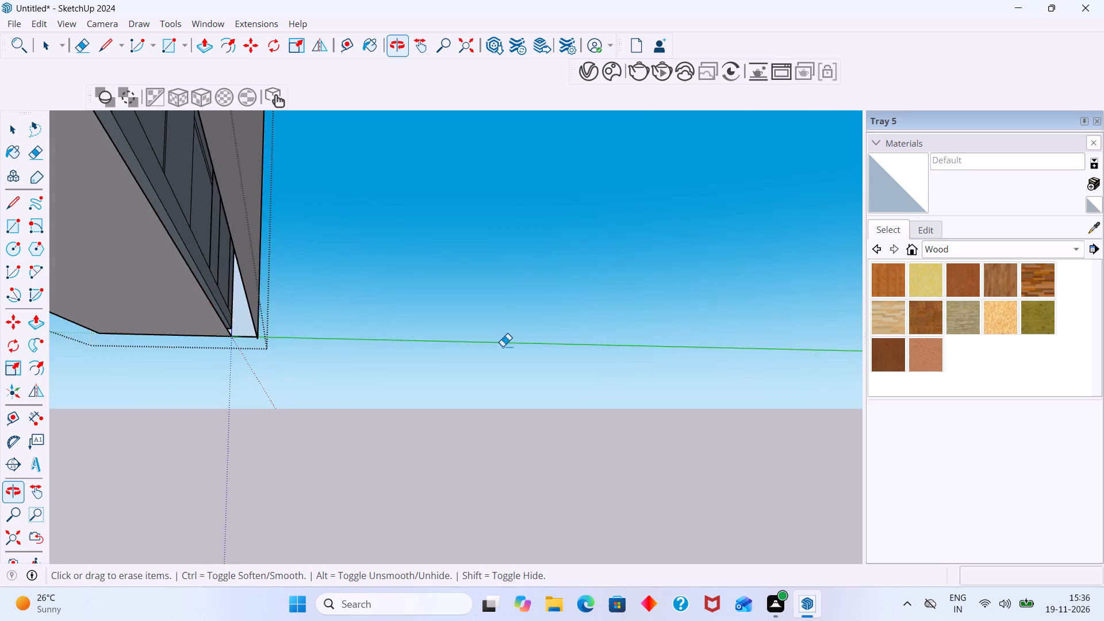
pyautogui.scroll(-15, 497, 344)
pyautogui.moveTo(430, 353); pyautogui.dragTo(479, 177, button='middle')
pyautogui.press('space')
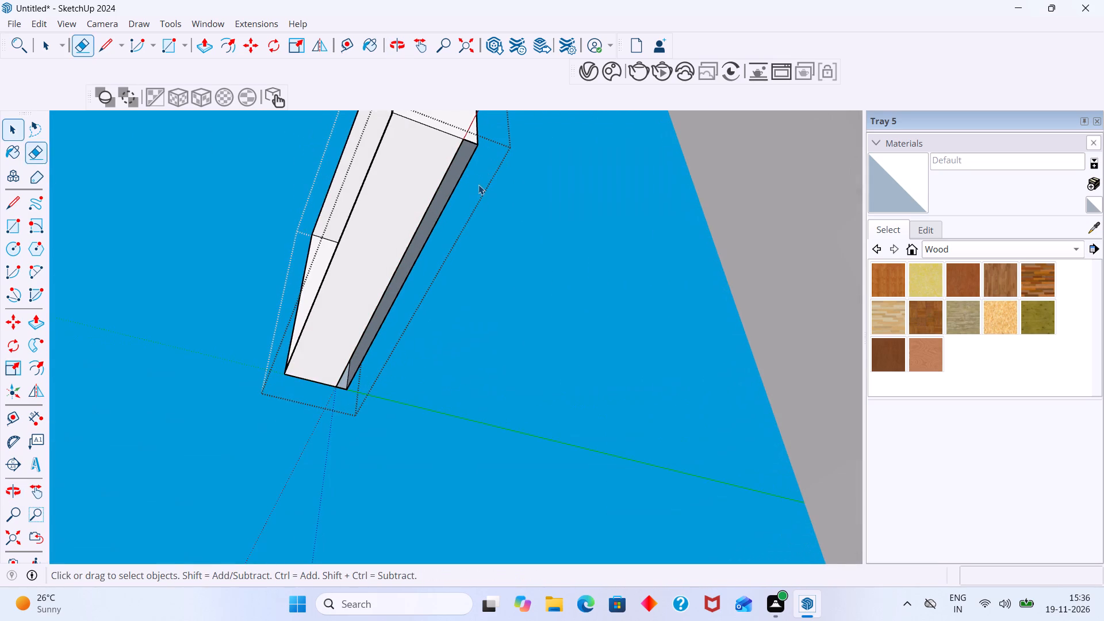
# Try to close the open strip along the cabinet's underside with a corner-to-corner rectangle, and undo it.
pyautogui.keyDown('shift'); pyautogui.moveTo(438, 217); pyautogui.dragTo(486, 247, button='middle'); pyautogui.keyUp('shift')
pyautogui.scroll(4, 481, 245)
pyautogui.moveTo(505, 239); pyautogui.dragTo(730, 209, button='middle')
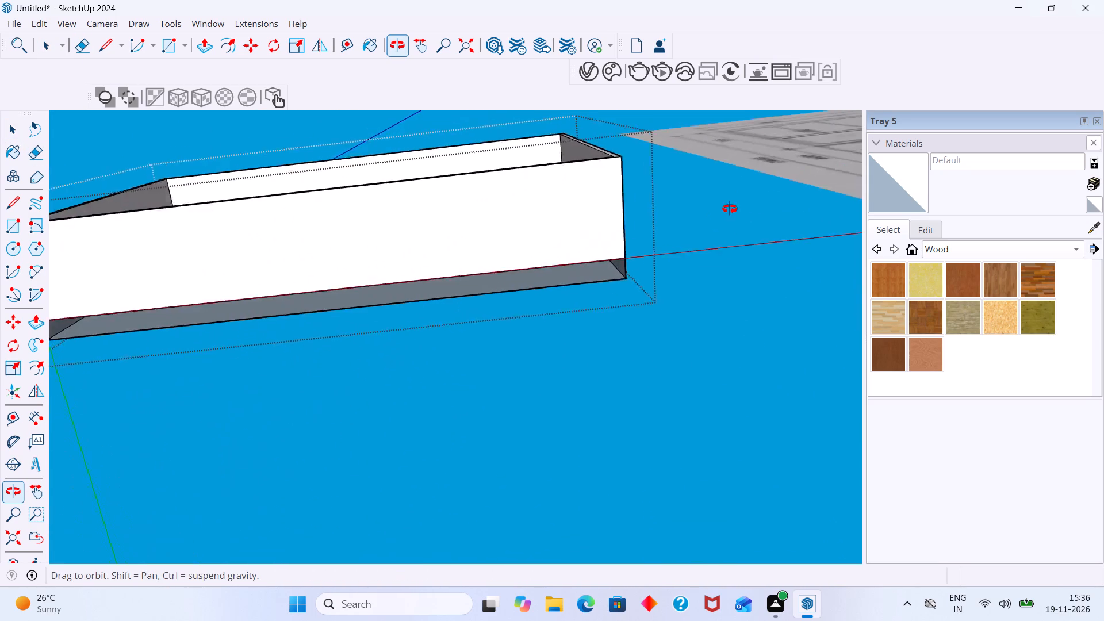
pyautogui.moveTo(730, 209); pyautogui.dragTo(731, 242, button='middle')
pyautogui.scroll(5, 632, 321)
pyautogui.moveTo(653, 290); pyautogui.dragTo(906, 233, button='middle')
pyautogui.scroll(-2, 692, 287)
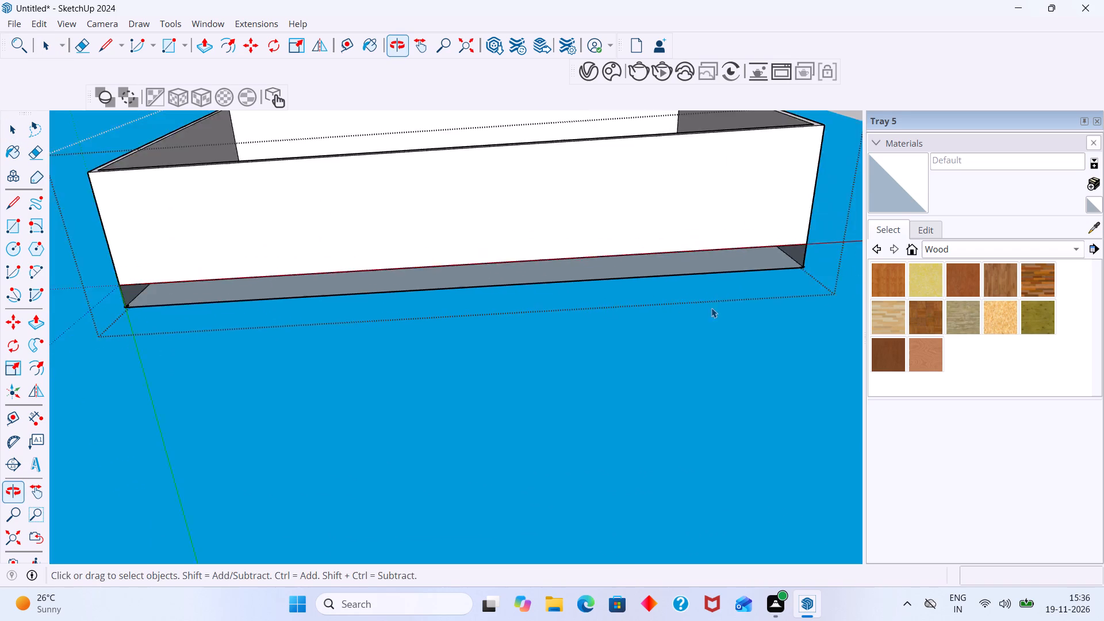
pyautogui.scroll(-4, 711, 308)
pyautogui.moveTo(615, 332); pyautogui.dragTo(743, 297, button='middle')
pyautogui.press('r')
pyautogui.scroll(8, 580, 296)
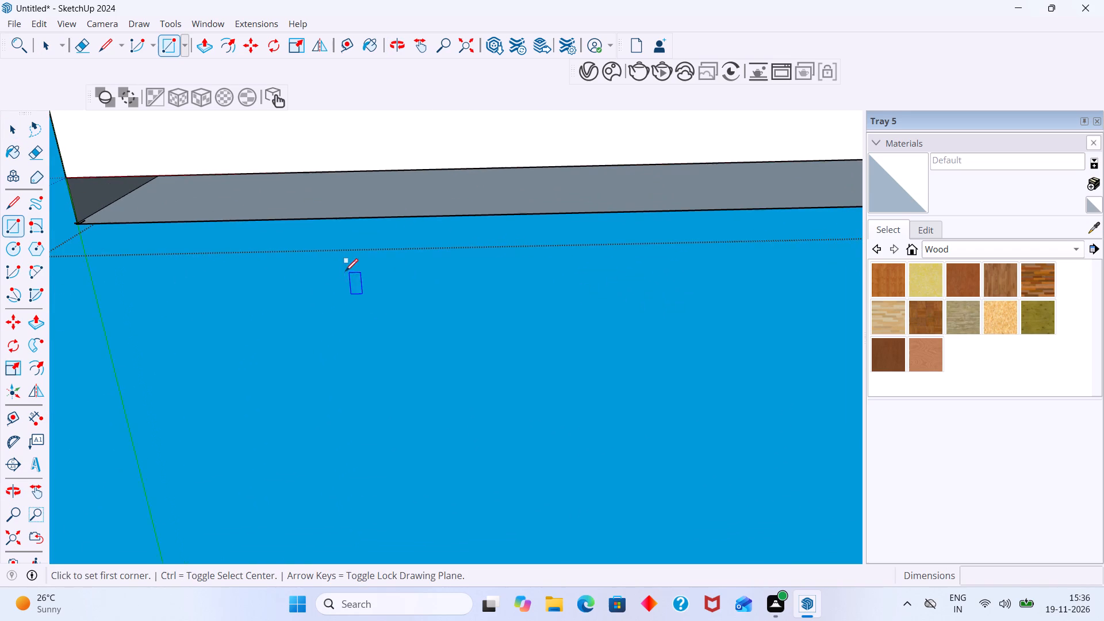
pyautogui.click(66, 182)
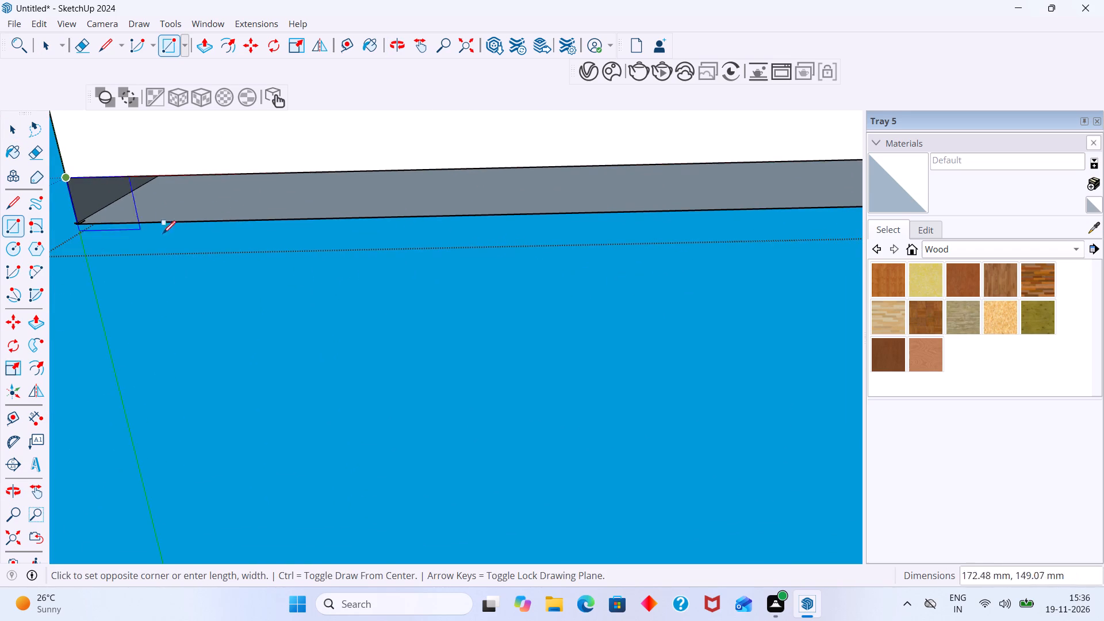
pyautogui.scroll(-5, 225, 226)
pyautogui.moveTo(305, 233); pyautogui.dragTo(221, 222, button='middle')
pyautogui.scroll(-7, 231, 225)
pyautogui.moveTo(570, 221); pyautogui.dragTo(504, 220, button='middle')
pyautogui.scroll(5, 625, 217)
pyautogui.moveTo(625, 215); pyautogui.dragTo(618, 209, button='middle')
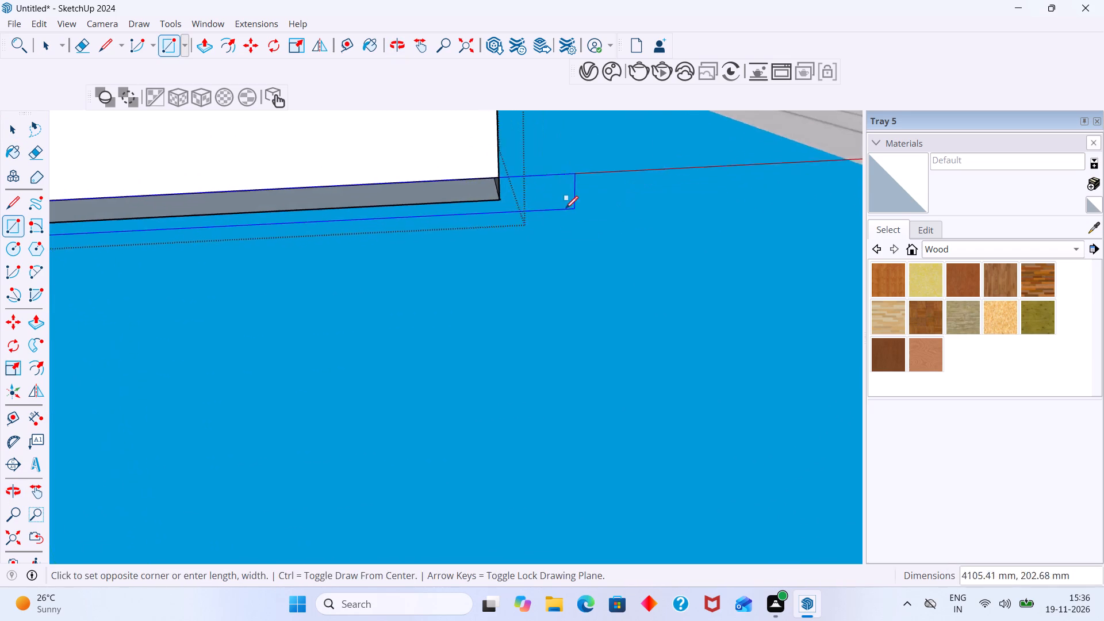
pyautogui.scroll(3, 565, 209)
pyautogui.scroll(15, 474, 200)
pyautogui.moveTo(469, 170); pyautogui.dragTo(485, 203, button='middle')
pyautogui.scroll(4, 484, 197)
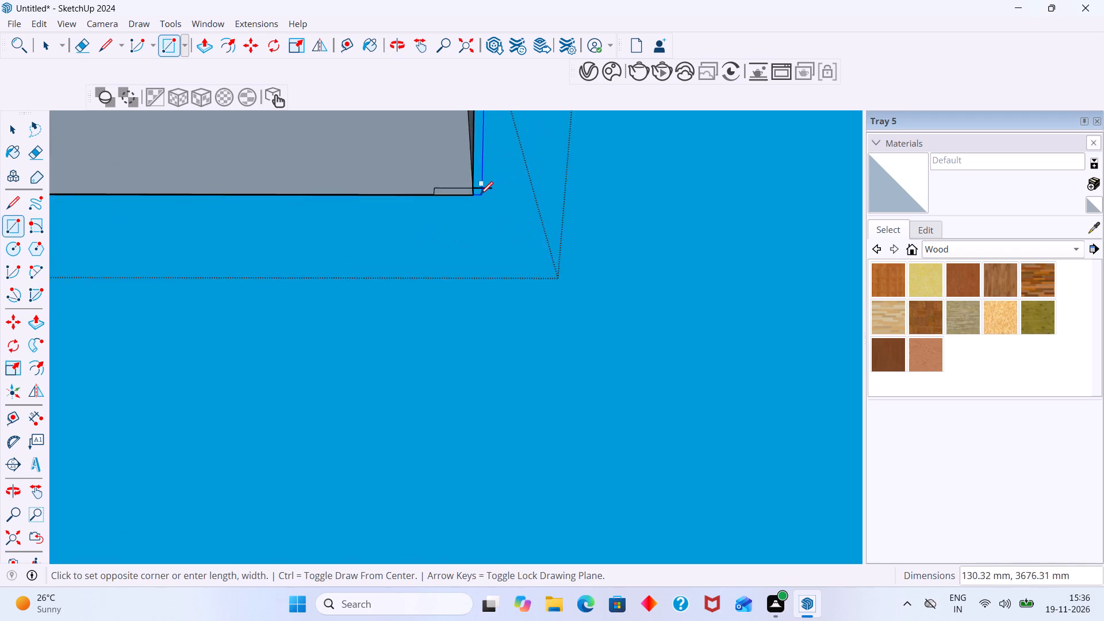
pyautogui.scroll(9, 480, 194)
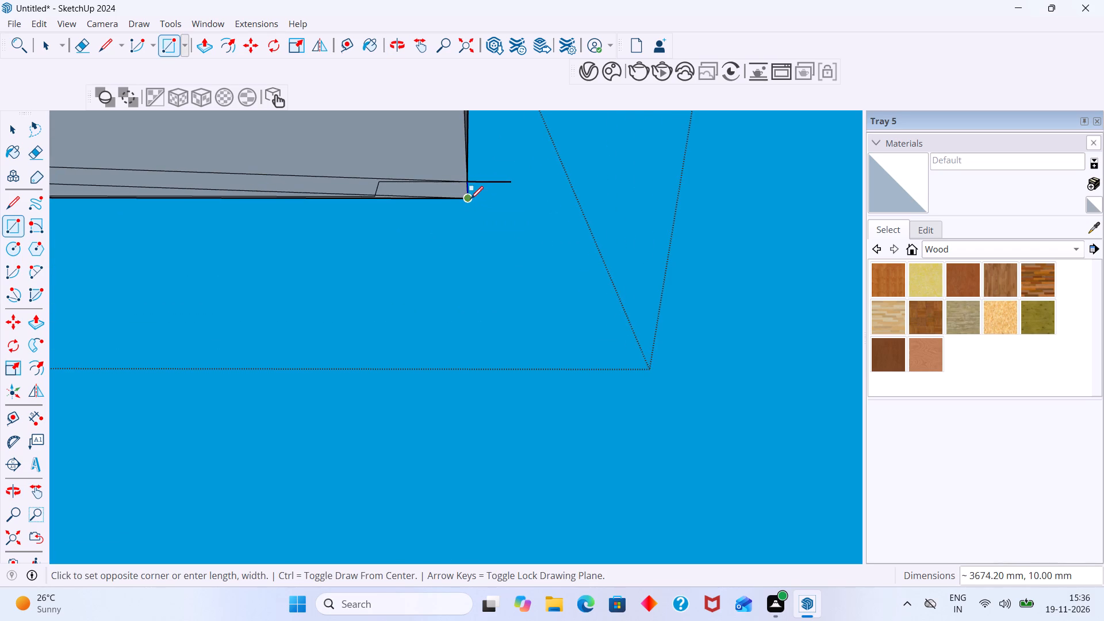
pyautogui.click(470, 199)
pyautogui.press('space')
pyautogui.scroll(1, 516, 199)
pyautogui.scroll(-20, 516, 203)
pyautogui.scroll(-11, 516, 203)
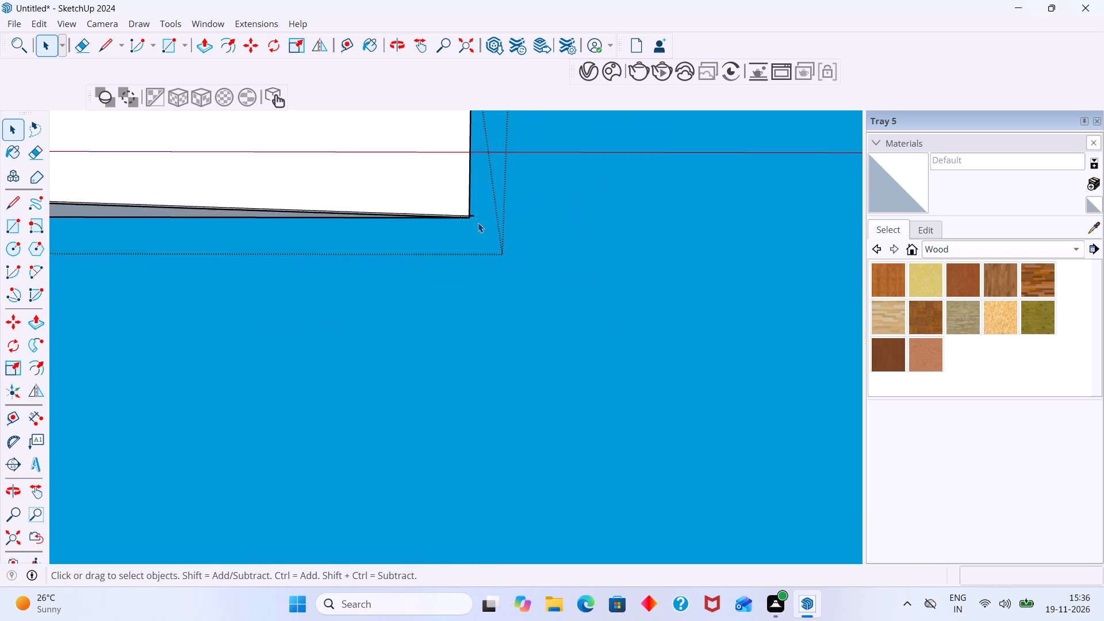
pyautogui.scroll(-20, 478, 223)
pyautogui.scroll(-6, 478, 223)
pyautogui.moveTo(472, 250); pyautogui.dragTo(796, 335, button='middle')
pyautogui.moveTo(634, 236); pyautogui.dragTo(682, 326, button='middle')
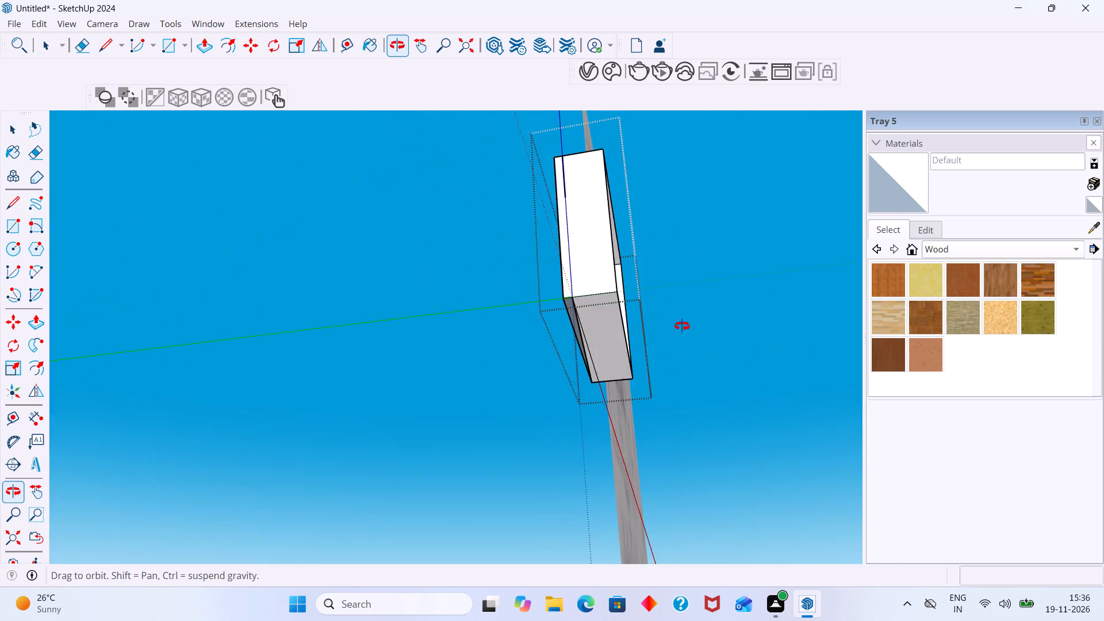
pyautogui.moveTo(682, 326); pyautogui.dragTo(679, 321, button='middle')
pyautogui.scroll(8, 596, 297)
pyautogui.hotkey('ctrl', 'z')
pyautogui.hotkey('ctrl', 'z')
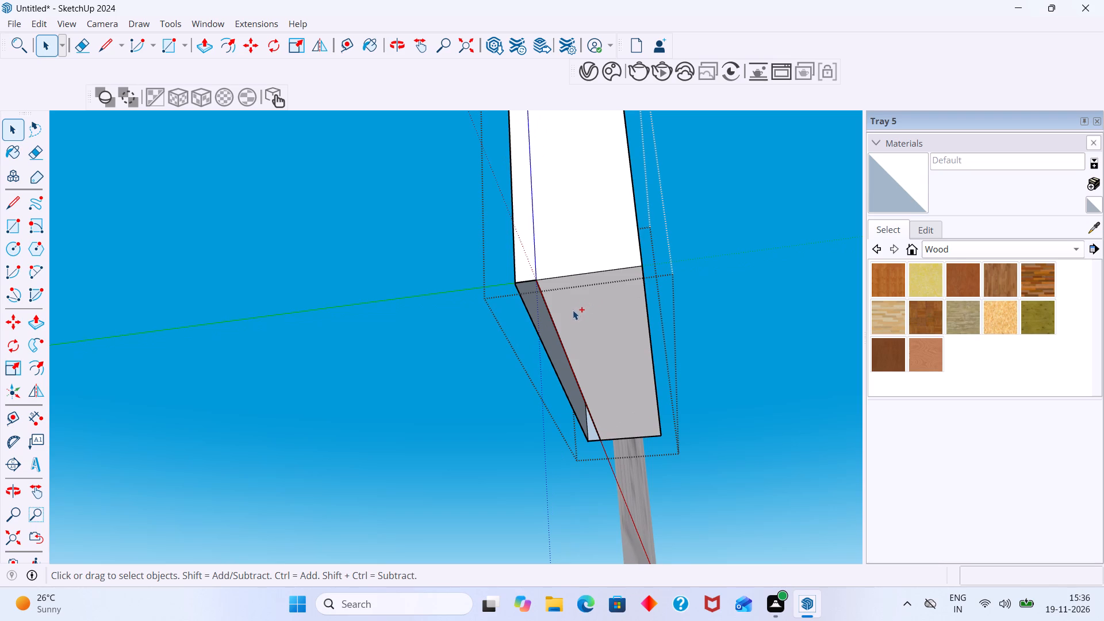
# Delete the short stray line projecting past the end of the underside's open strip at the side panel's bottom corner.
pyautogui.scroll(-2, 565, 315)
pyautogui.moveTo(579, 334); pyautogui.dragTo(717, 225, button='middle')
pyautogui.scroll(1, 695, 247)
pyautogui.moveTo(695, 247); pyautogui.dragTo(711, 218, button='middle')
pyautogui.scroll(12, 638, 223)
pyautogui.moveTo(638, 223); pyautogui.dragTo(638, 216, button='middle')
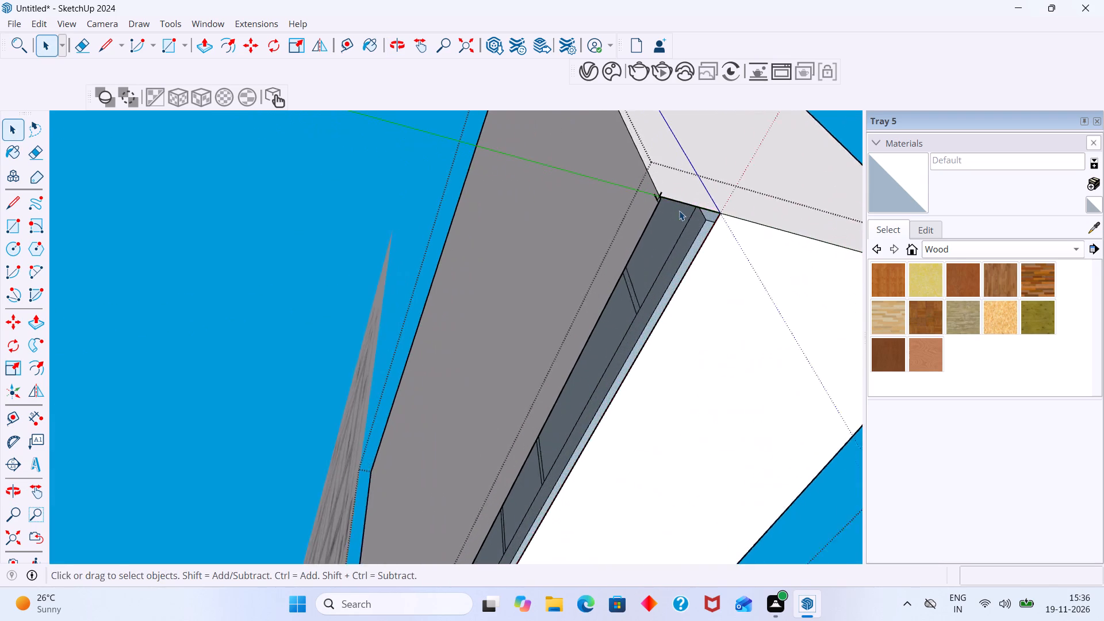
pyautogui.scroll(17, 679, 210)
pyautogui.moveTo(729, 233); pyautogui.dragTo(630, 280, button='middle')
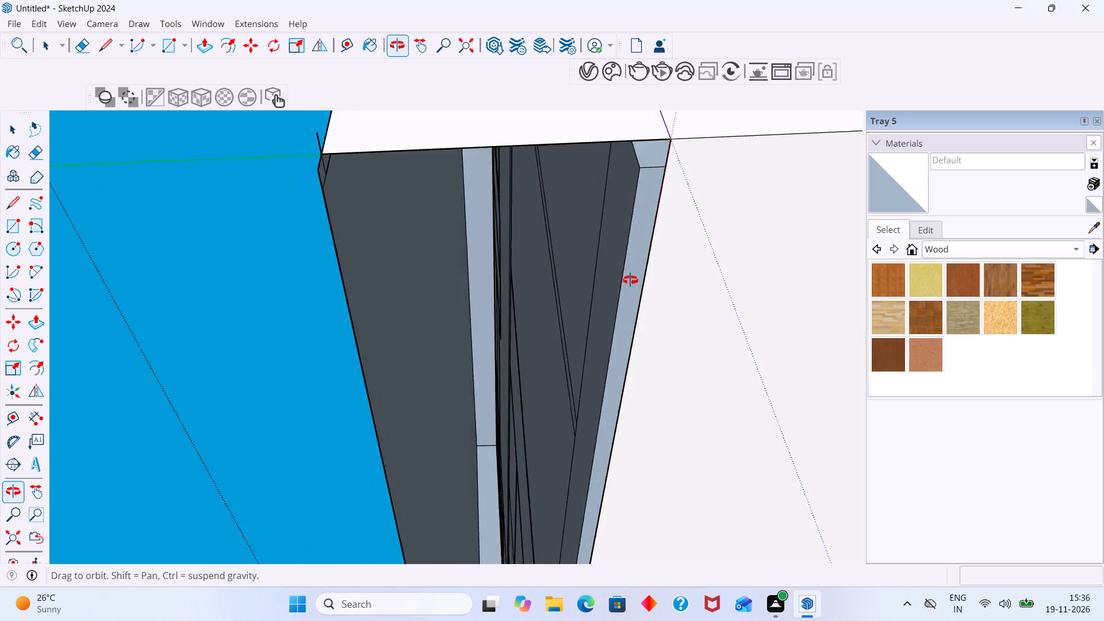
pyautogui.moveTo(630, 280); pyautogui.dragTo(628, 315, button='middle')
pyautogui.scroll(1, 420, 208)
pyautogui.moveTo(417, 209); pyautogui.dragTo(519, 340, button='middle')
pyautogui.moveTo(566, 346); pyautogui.dragTo(570, 208, button='middle')
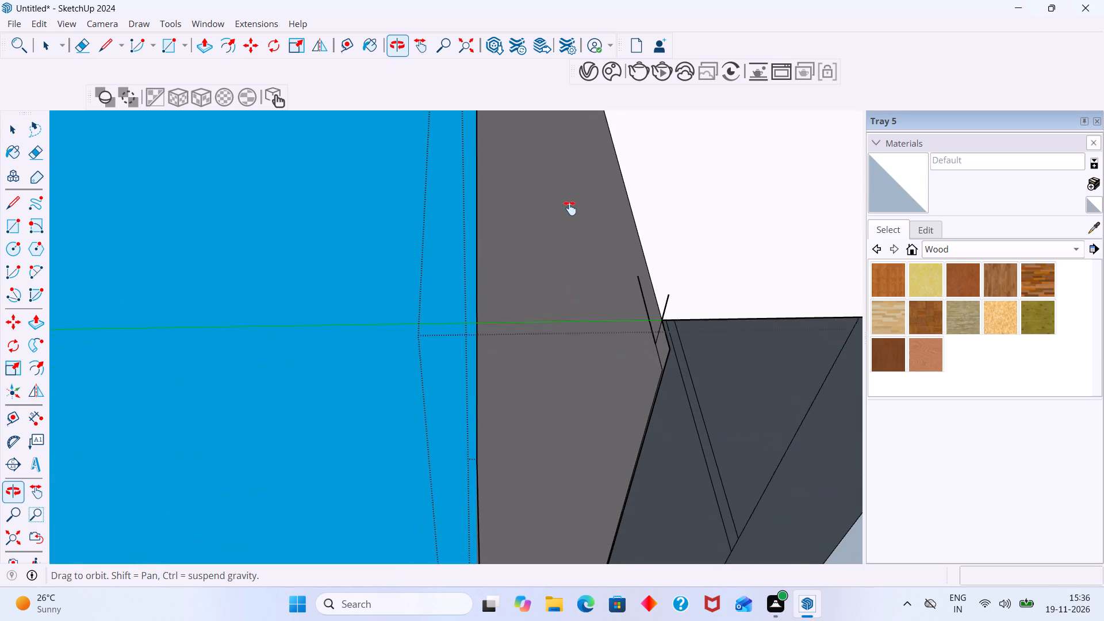
pyautogui.moveTo(570, 208); pyautogui.dragTo(581, 201, button='middle')
pyautogui.scroll(10, 729, 252)
pyautogui.click(653, 274)
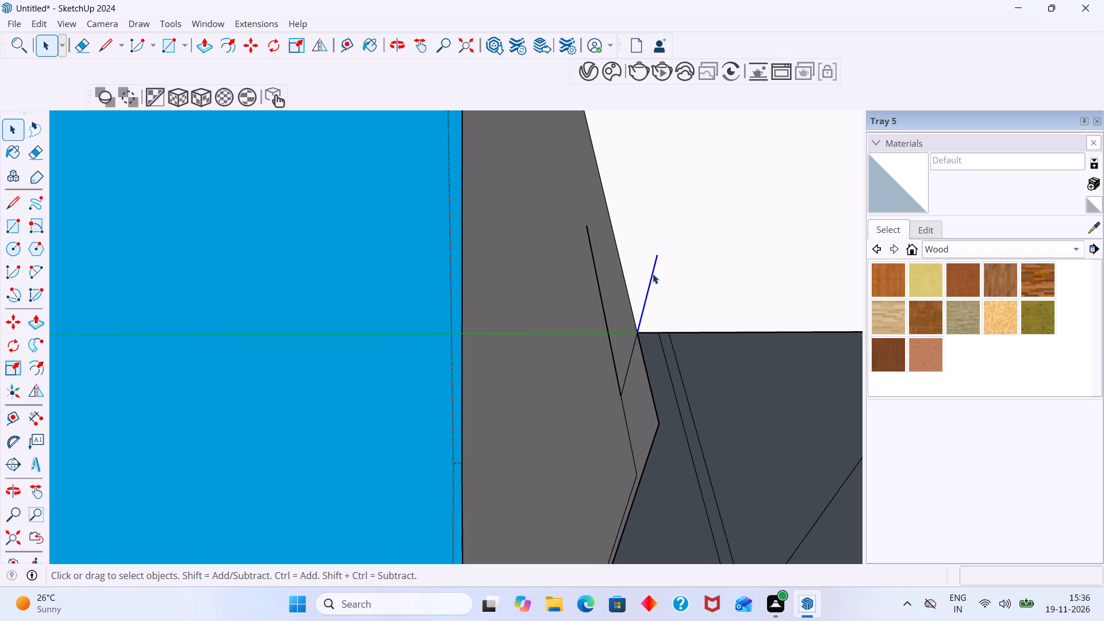
pyautogui.press('Delete')
# Erase the remaining short stray lines around that bottom corner, including the one running beside the underside's long edge.
pyautogui.press('e')
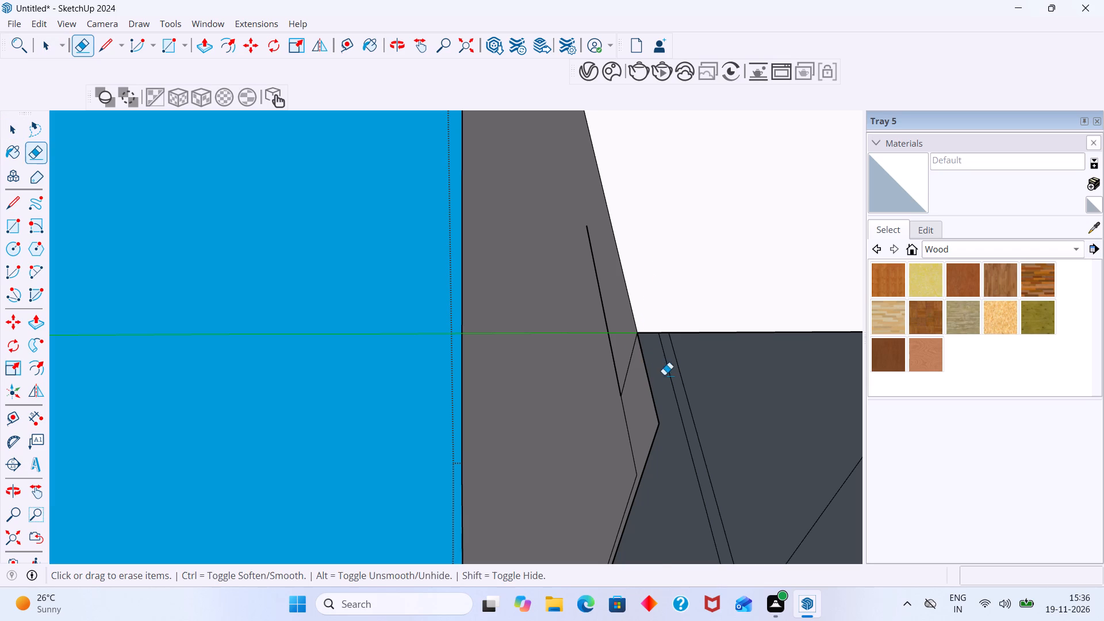
pyautogui.scroll(4, 612, 347)
pyautogui.moveTo(616, 331); pyautogui.dragTo(609, 336)
pyautogui.moveTo(640, 343); pyautogui.dragTo(653, 355)
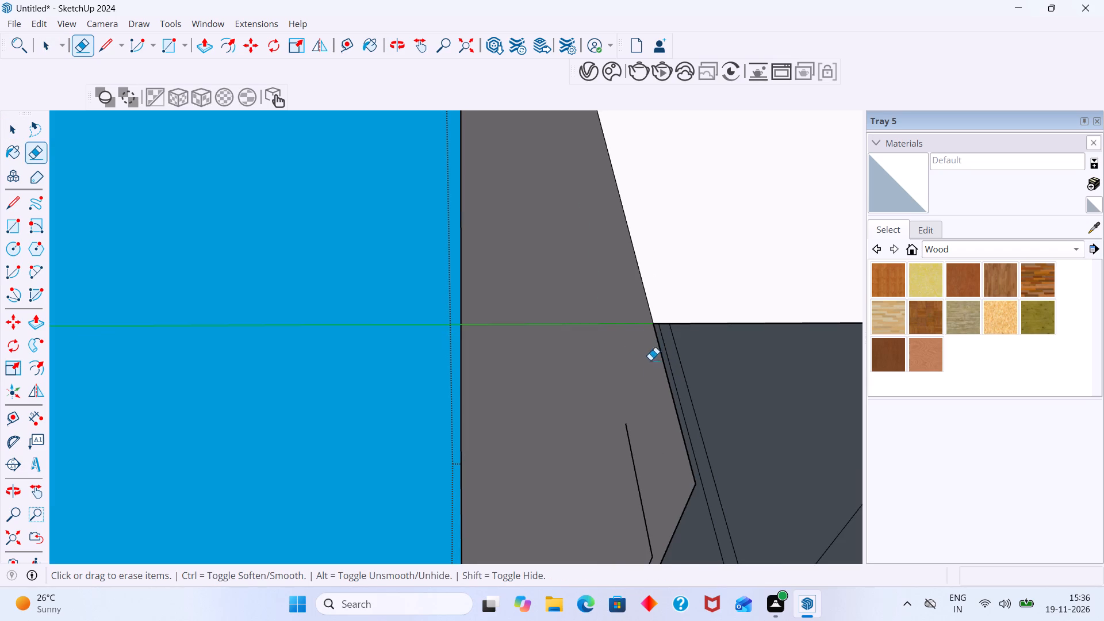
pyautogui.moveTo(653, 397); pyautogui.dragTo(637, 467)
pyautogui.scroll(-9, 584, 392)
pyautogui.scroll(4, 598, 436)
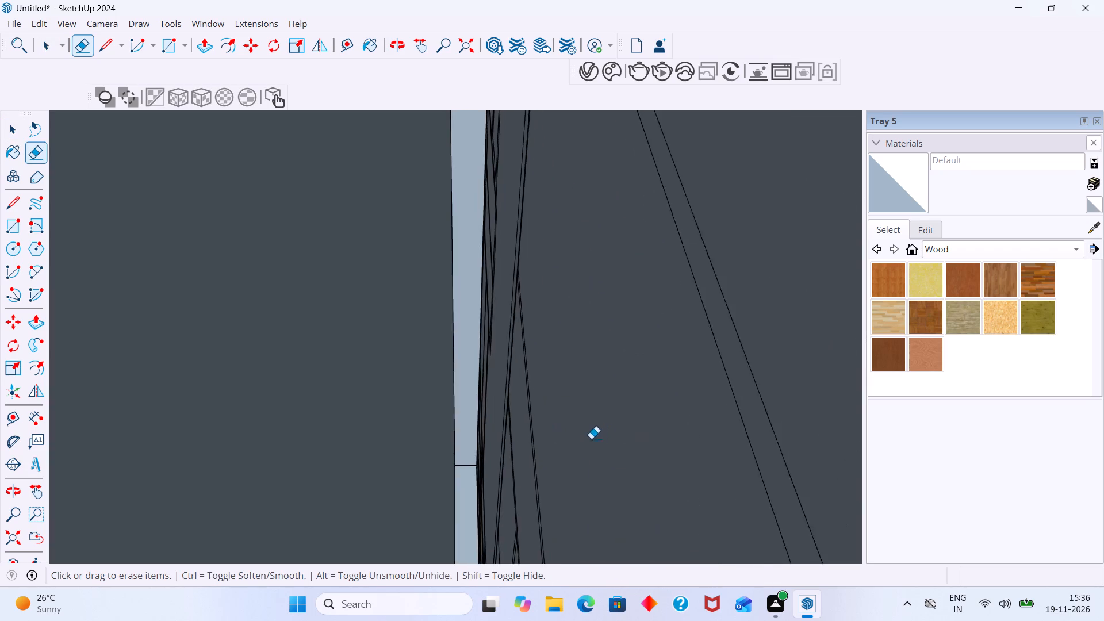
pyautogui.scroll(3, 591, 439)
pyautogui.scroll(-12, 582, 435)
pyautogui.scroll(12, 572, 445)
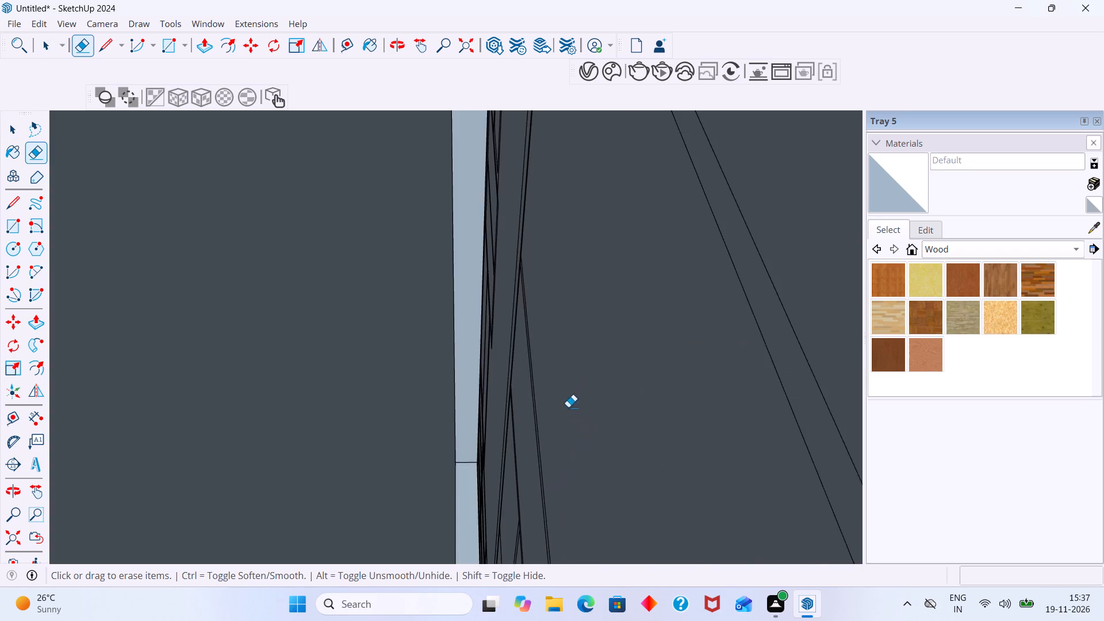
pyautogui.scroll(-4, 568, 408)
pyautogui.moveTo(580, 409); pyautogui.dragTo(615, 413, button='middle')
pyautogui.scroll(15, 576, 287)
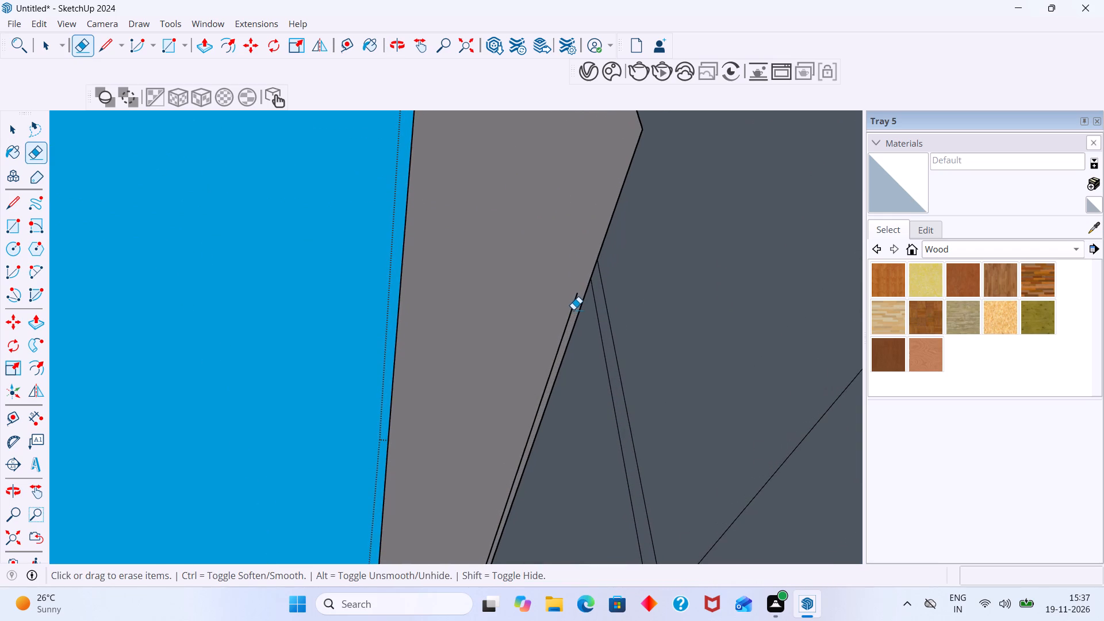
pyautogui.click(574, 308)
pyautogui.scroll(-20, 567, 306)
pyautogui.scroll(-6, 567, 306)
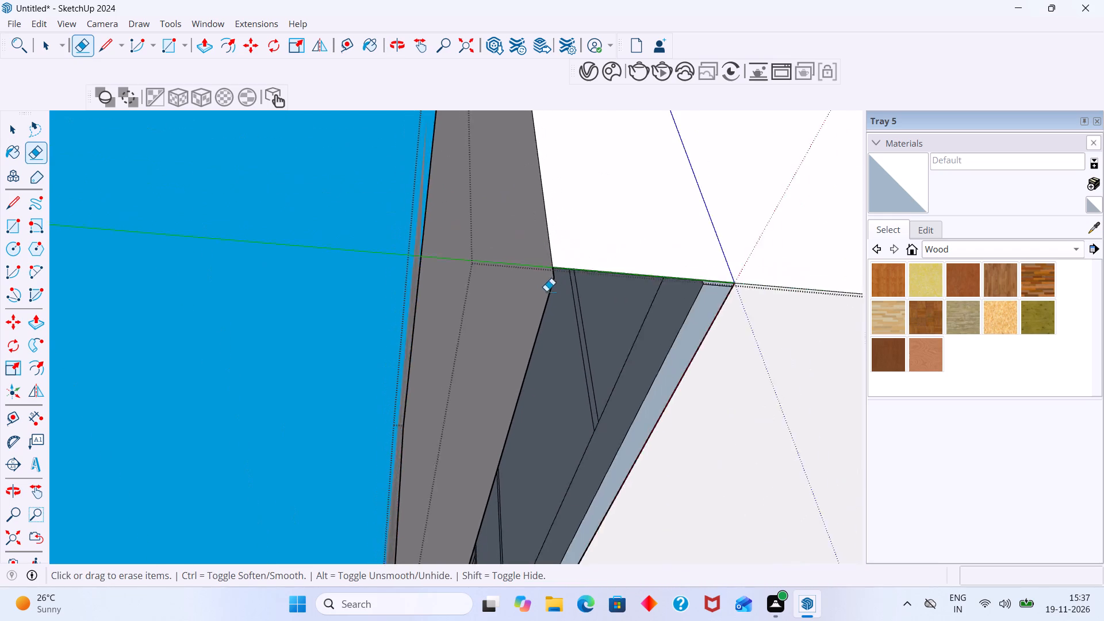
# Close the open strip along the cabinet's underside with a rectangle drawn between its opposite end corners.
pyautogui.scroll(-20, 546, 291)
pyautogui.scroll(-6, 546, 291)
pyautogui.moveTo(547, 355); pyautogui.dragTo(707, 190, button='middle')
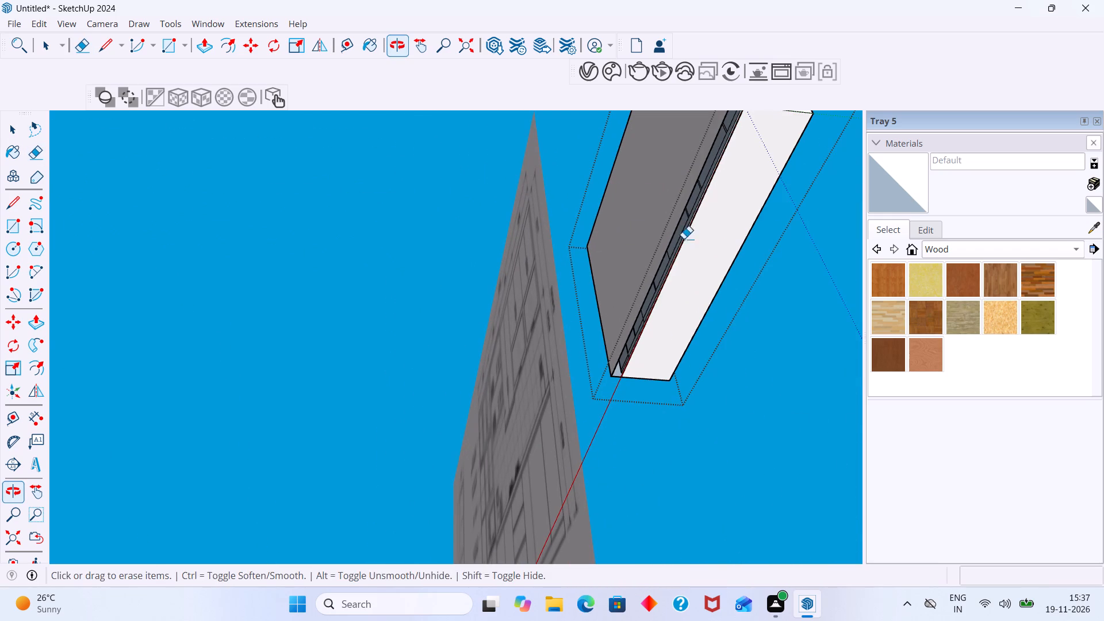
pyautogui.press('space')
pyautogui.scroll(-2, 643, 279)
pyautogui.moveTo(620, 275); pyautogui.dragTo(495, 302, button='middle')
pyautogui.press('r')
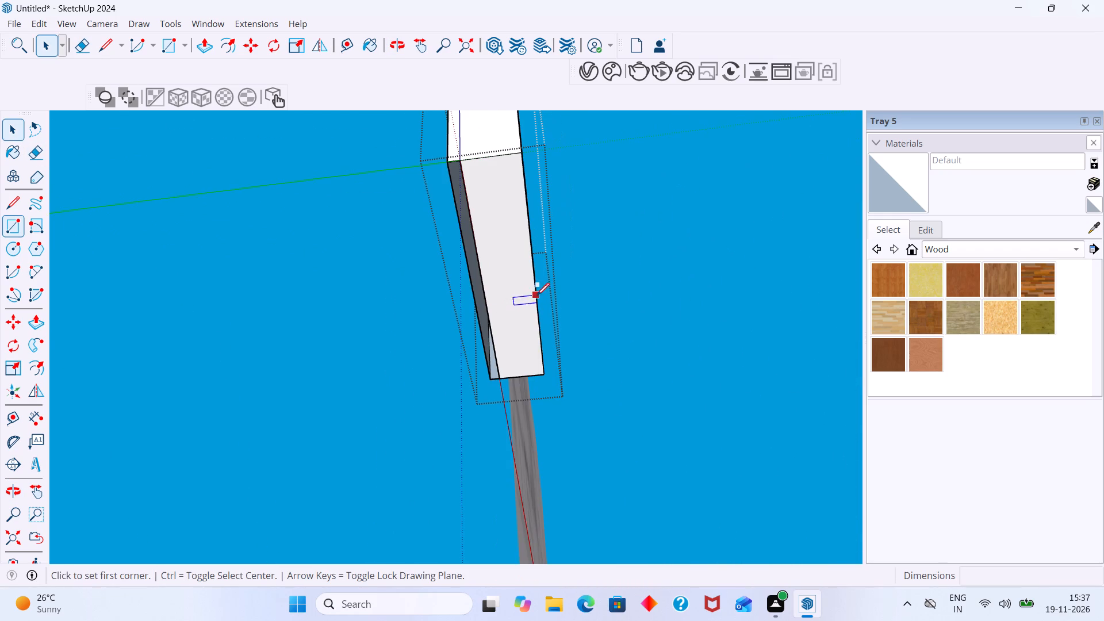
pyautogui.scroll(-3, 513, 294)
pyautogui.moveTo(588, 294); pyautogui.dragTo(697, 294, button='middle')
pyautogui.scroll(-3, 644, 273)
pyautogui.scroll(10, 665, 266)
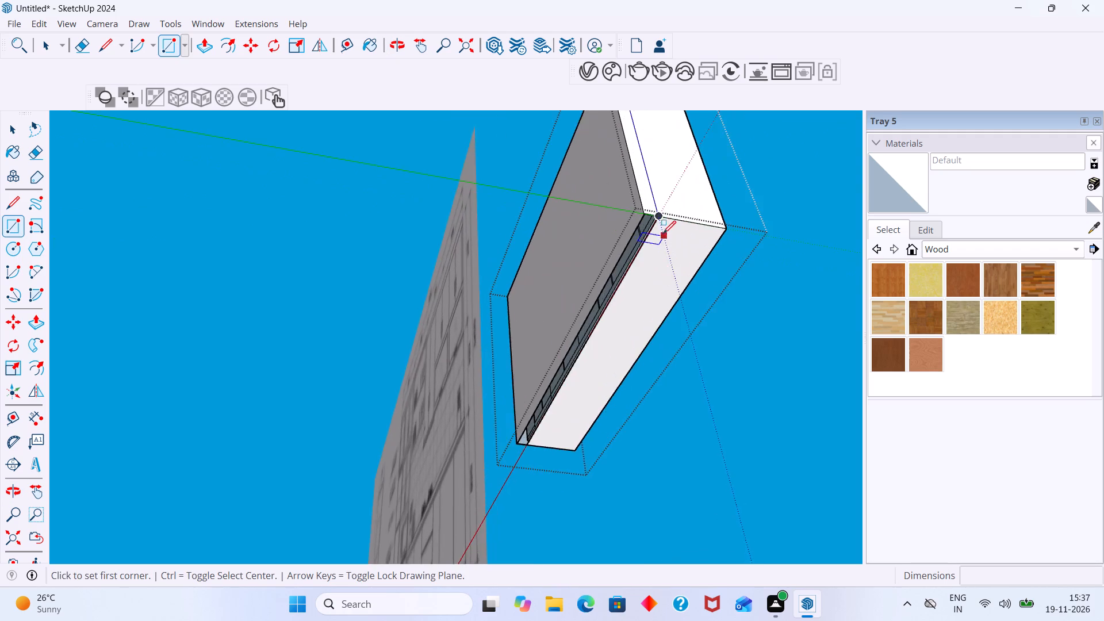
pyautogui.scroll(20, 663, 233)
pyautogui.scroll(18, 663, 233)
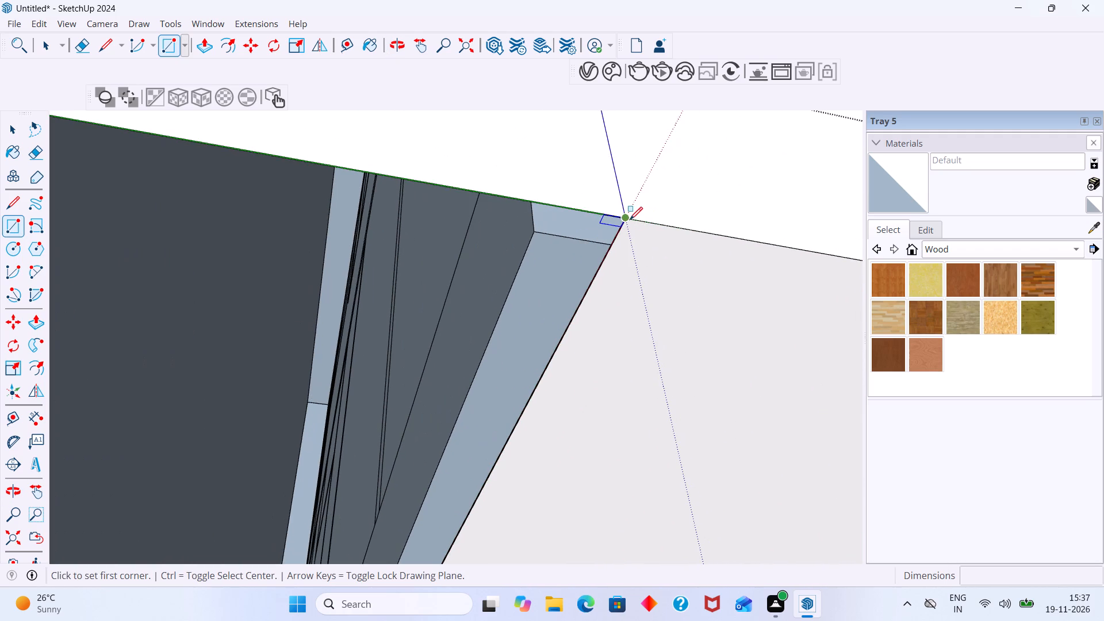
pyautogui.click(623, 218)
pyautogui.scroll(-9, 510, 295)
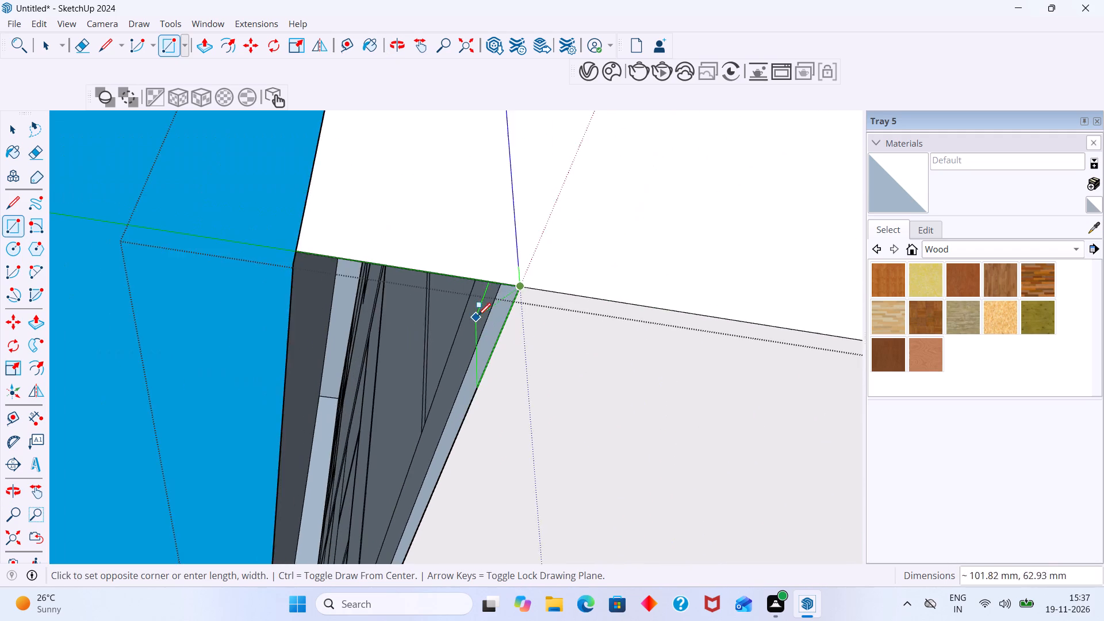
pyautogui.scroll(-5, 478, 316)
pyautogui.moveTo(488, 321); pyautogui.dragTo(616, 220, button='middle')
pyautogui.scroll(-12, 599, 232)
pyautogui.keyDown('shift'); pyautogui.moveTo(568, 325); pyautogui.dragTo(632, 212, button='middle'); pyautogui.keyUp('shift')
pyautogui.scroll(-3, 597, 268)
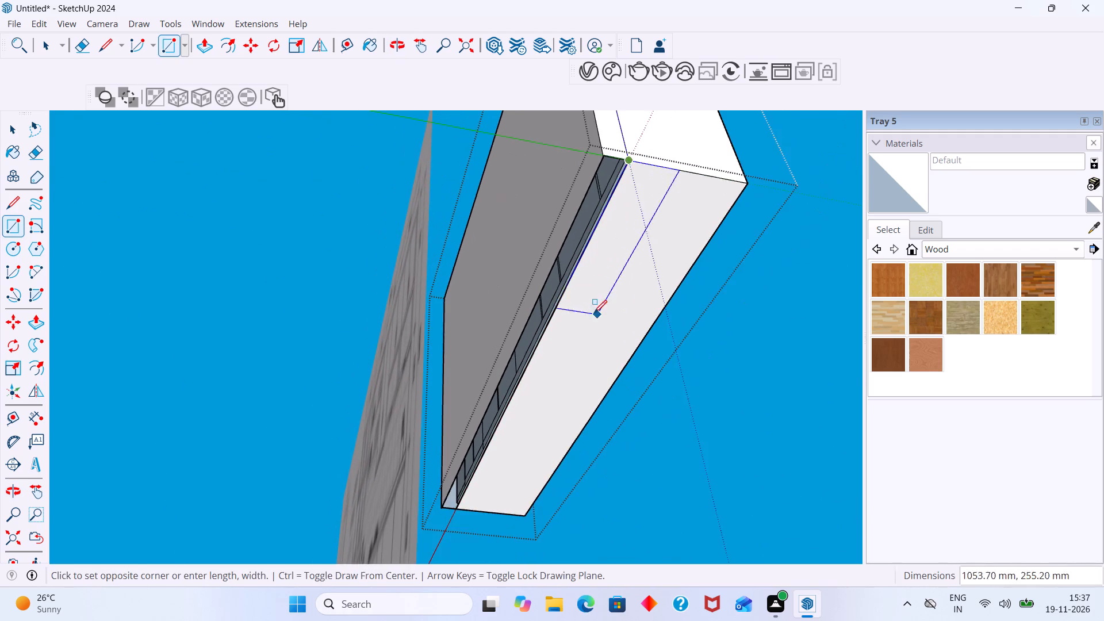
pyautogui.moveTo(582, 325); pyautogui.dragTo(672, 188, button='middle')
pyautogui.moveTo(548, 365); pyautogui.dragTo(619, 240, button='middle')
pyautogui.scroll(13, 595, 309)
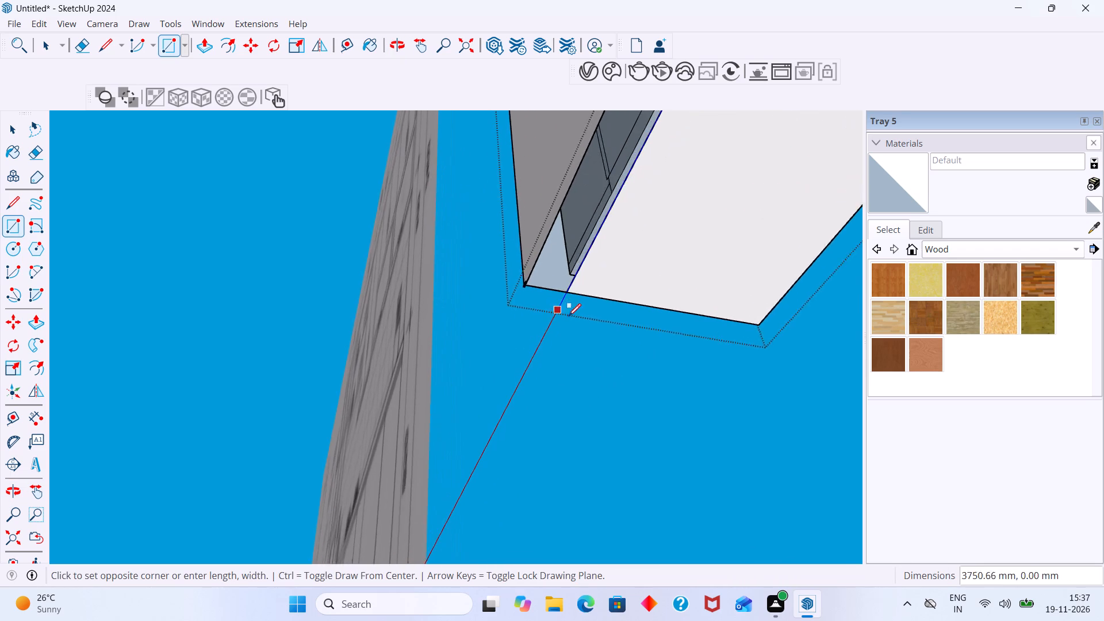
pyautogui.scroll(2, 568, 316)
pyautogui.scroll(20, 520, 275)
pyautogui.scroll(3, 520, 275)
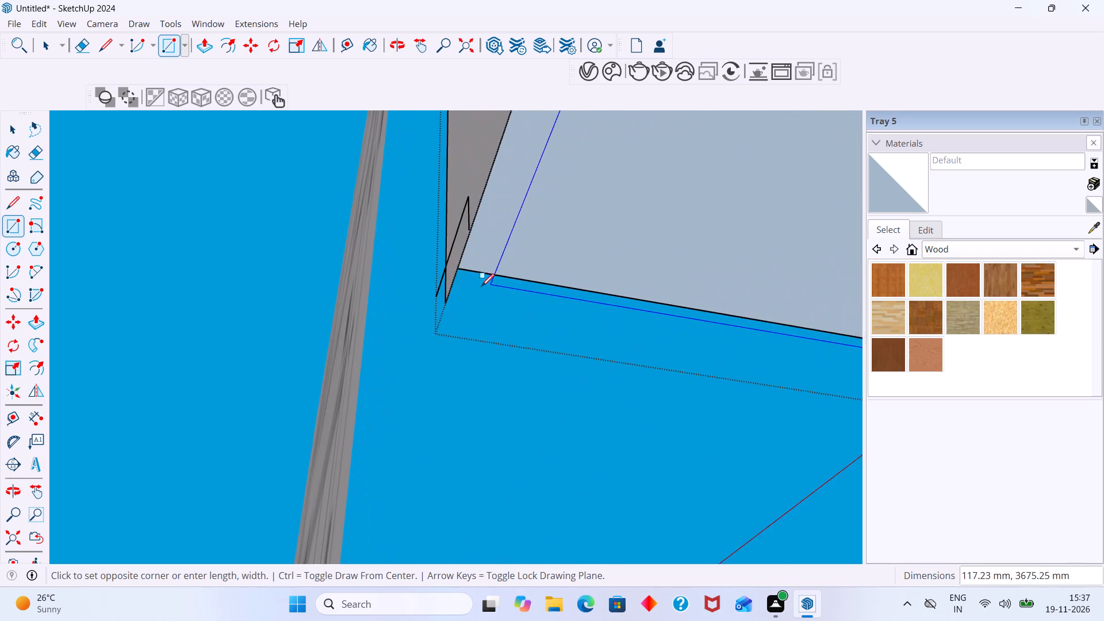
pyautogui.scroll(6, 481, 286)
pyautogui.scroll(2, 440, 251)
pyautogui.moveTo(446, 247); pyautogui.dragTo(365, 208, button='middle')
pyautogui.scroll(3, 408, 248)
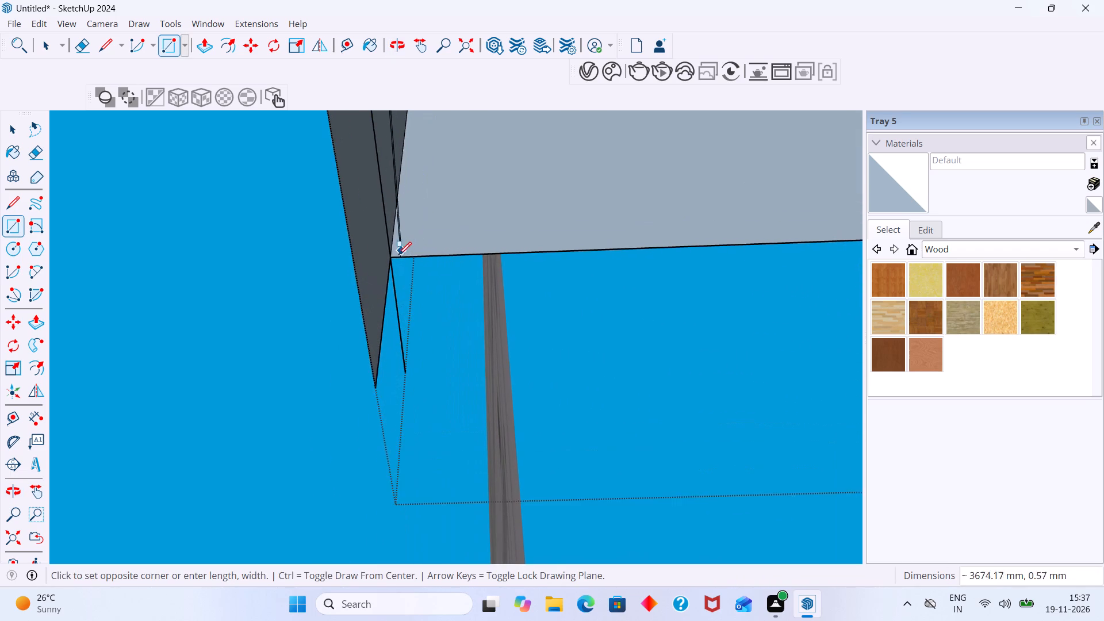
pyautogui.scroll(3, 398, 255)
pyautogui.click(389, 261)
pyautogui.press('space')
# Erase the short stray lines and leftover sliver around the back face's bottom corner at the far end of the underside.
pyautogui.scroll(-10, 419, 274)
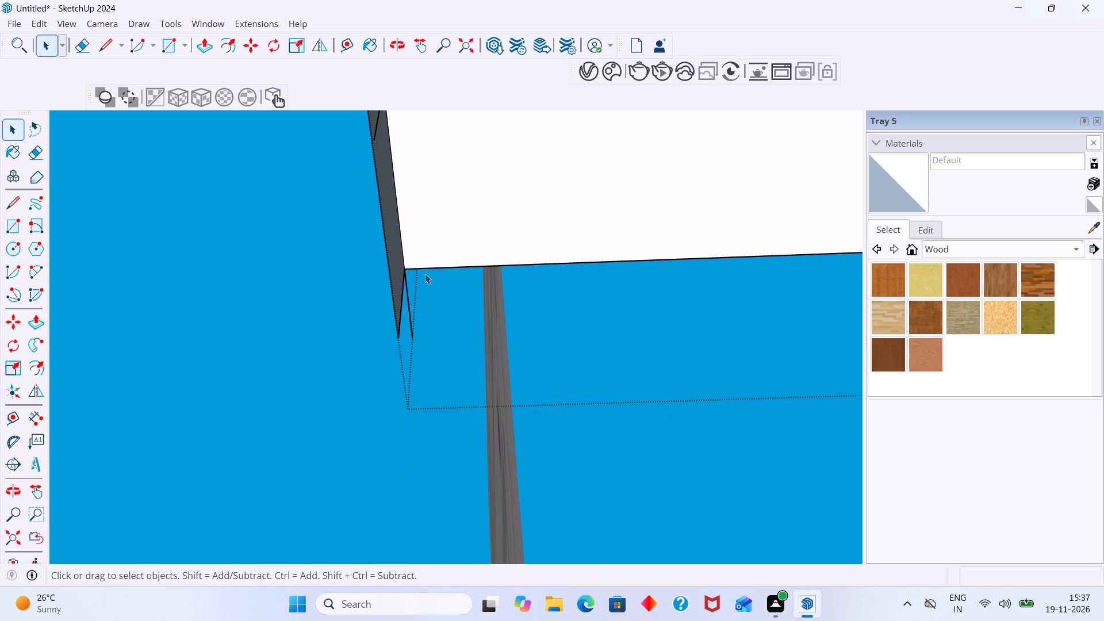
pyautogui.scroll(-15, 425, 274)
pyautogui.moveTo(540, 317); pyautogui.dragTo(790, 386, button='middle')
pyautogui.moveTo(563, 301); pyautogui.dragTo(599, 379, button='middle')
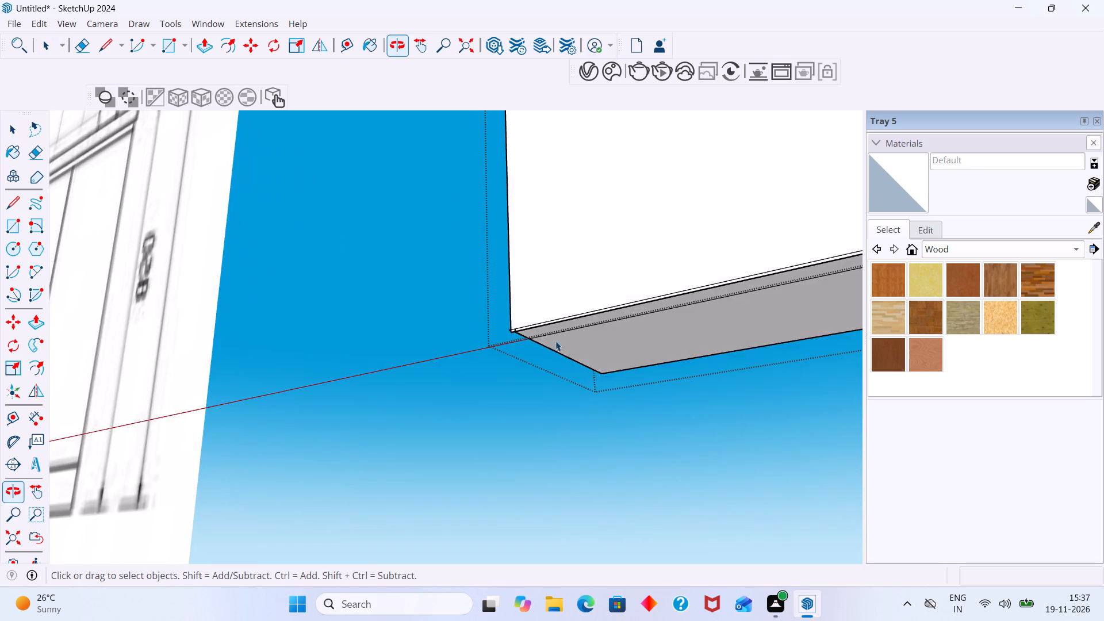
pyautogui.scroll(16, 549, 336)
pyautogui.press('e')
pyautogui.scroll(10, 503, 340)
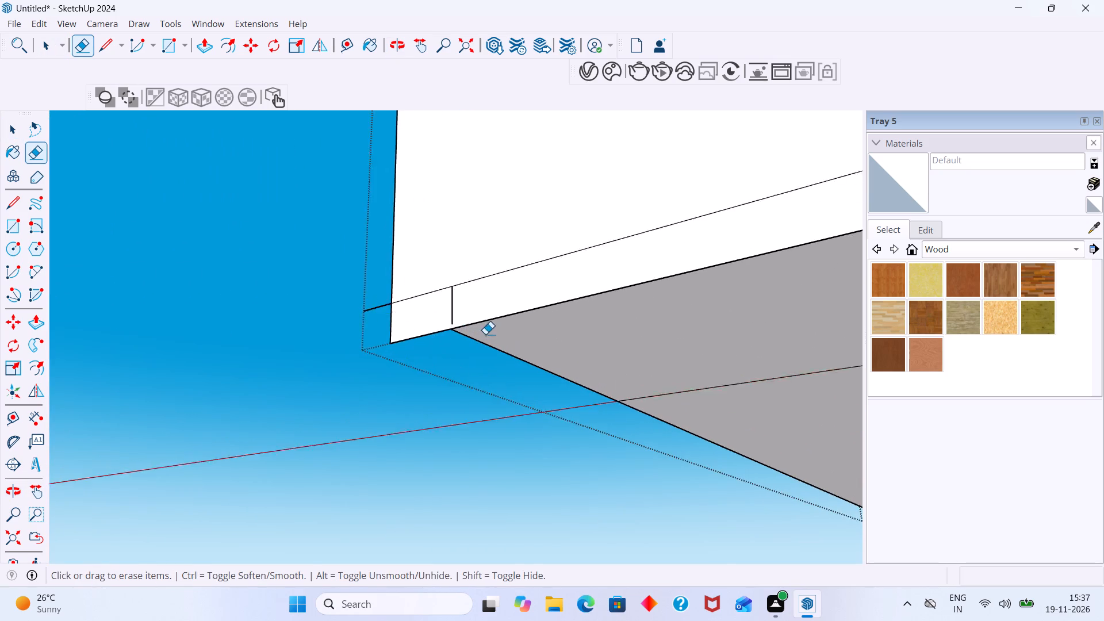
pyautogui.scroll(1, 485, 334)
pyautogui.moveTo(453, 301); pyautogui.dragTo(444, 302)
pyautogui.click(461, 323)
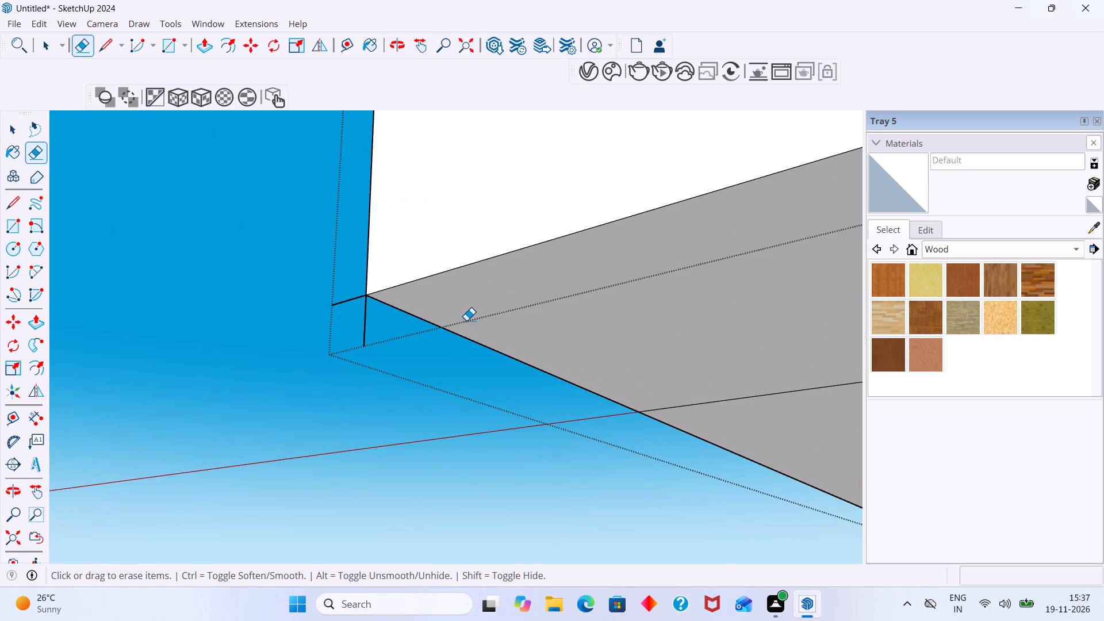
pyautogui.moveTo(375, 327); pyautogui.dragTo(350, 297)
pyautogui.scroll(-8, 354, 298)
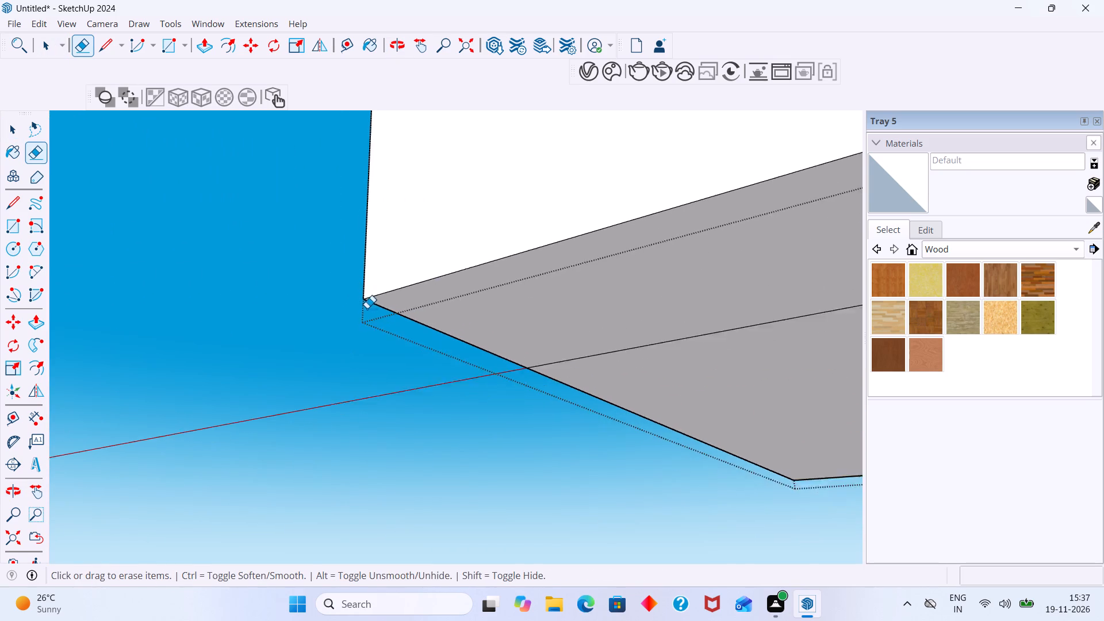
pyautogui.scroll(-20, 367, 308)
pyautogui.scroll(-13, 367, 308)
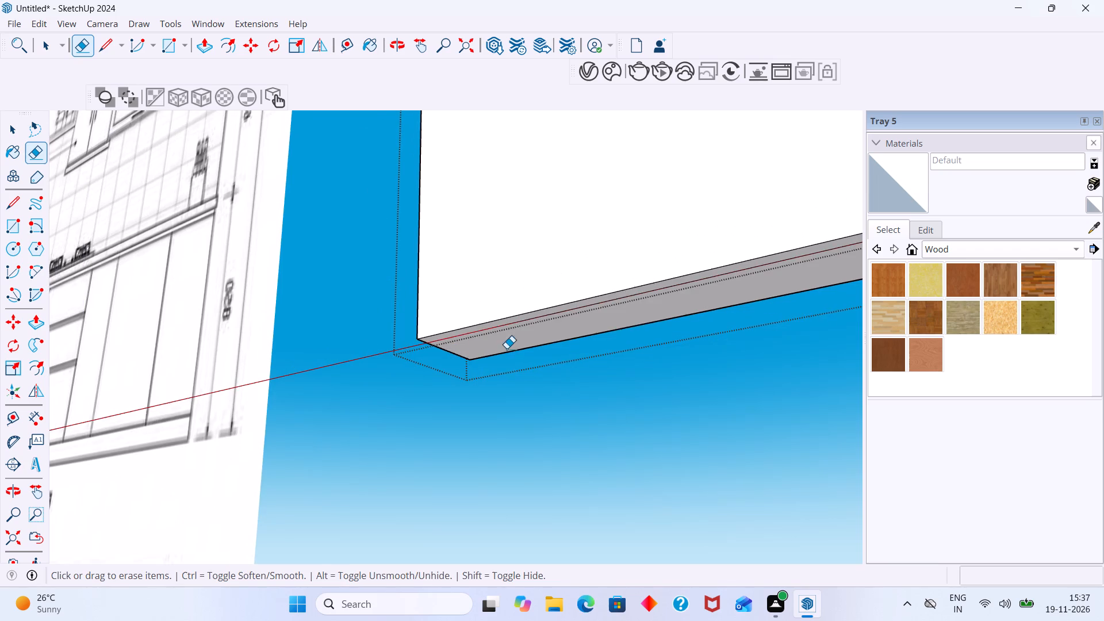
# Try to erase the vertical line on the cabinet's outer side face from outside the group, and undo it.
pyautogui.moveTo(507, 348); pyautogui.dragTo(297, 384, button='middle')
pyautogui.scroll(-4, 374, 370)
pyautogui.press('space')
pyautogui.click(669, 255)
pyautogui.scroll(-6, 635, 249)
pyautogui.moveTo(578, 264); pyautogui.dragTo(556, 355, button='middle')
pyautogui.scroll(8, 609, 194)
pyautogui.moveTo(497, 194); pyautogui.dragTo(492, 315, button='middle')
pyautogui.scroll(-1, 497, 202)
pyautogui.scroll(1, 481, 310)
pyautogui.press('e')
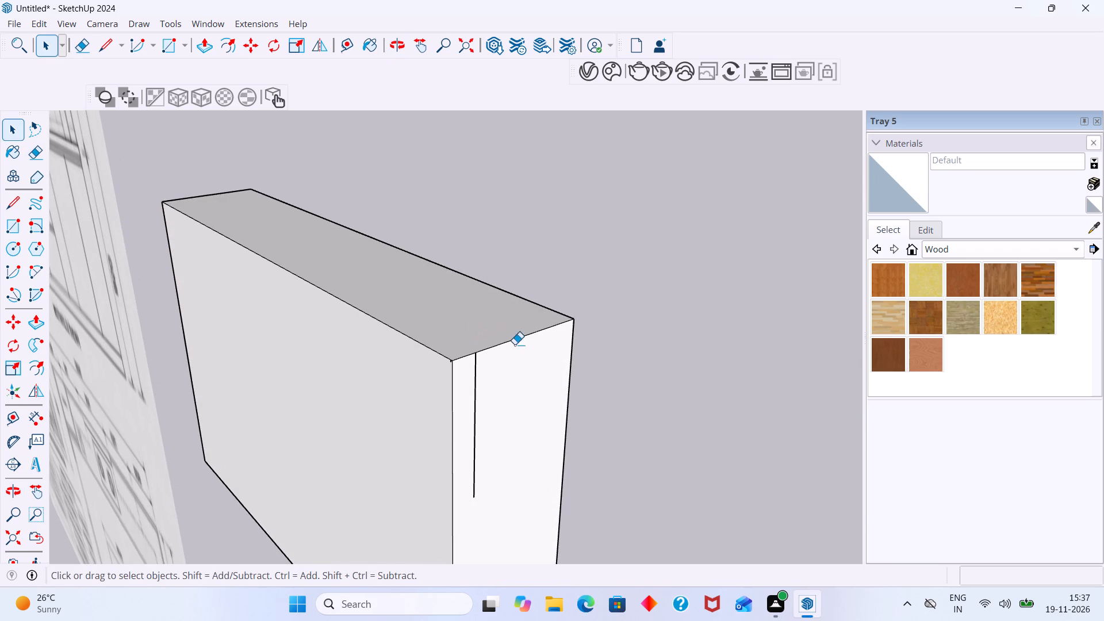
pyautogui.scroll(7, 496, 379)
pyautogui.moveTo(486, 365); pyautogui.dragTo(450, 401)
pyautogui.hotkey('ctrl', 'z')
# Open the cabinet group and erase the short stray edge at the back face's upper corner, then close the group.
pyautogui.press('space')
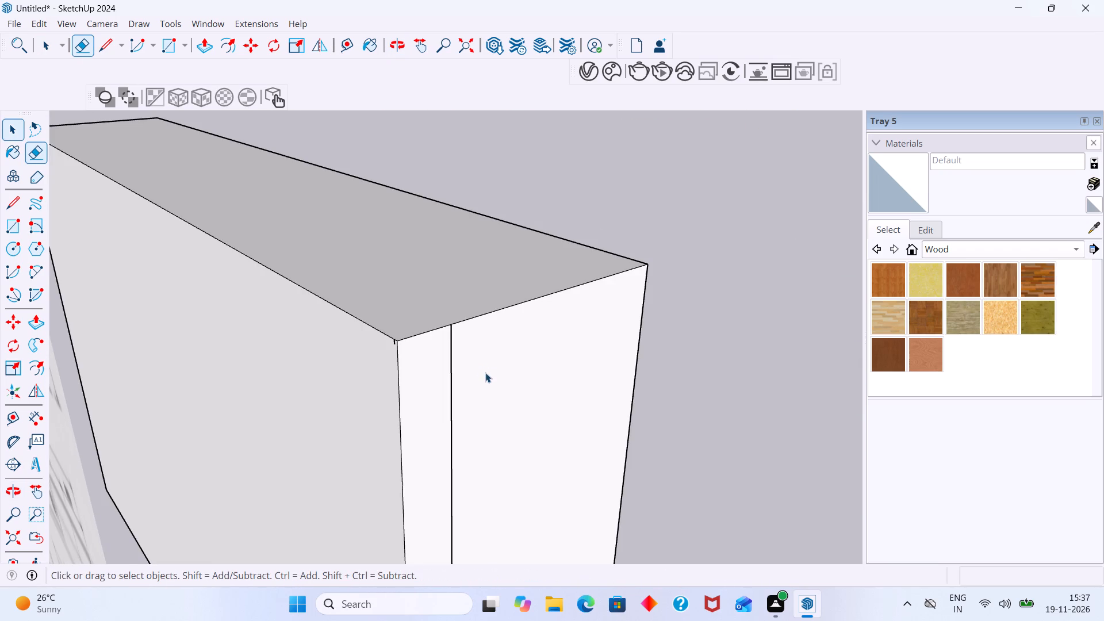
pyautogui.tripleClick(485, 372)
pyautogui.click(485, 379)
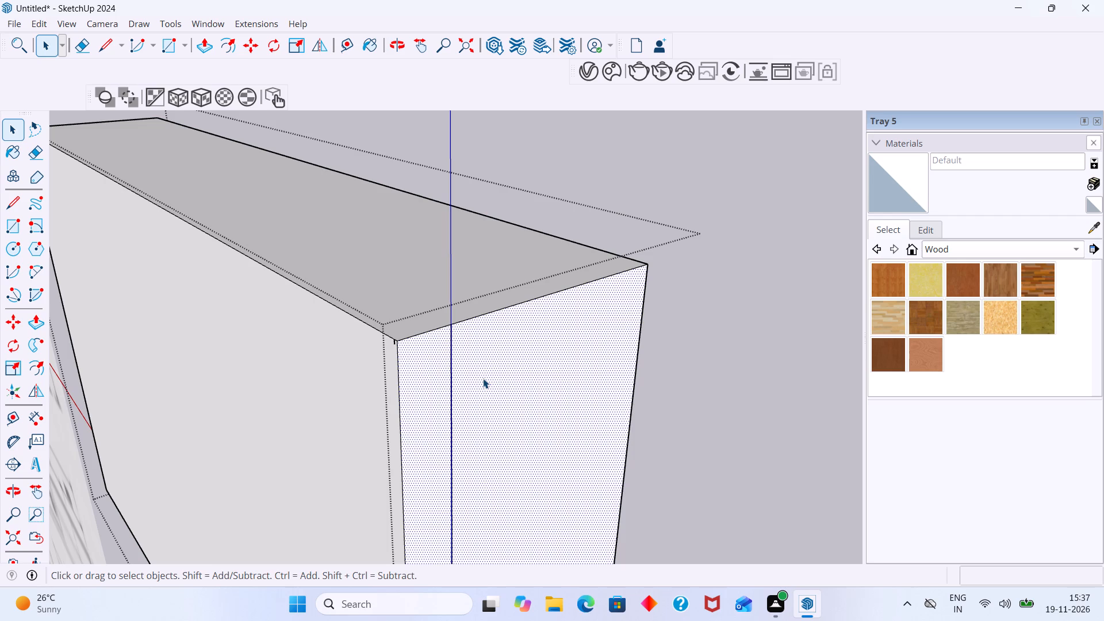
pyautogui.press('e')
pyautogui.moveTo(483, 378); pyautogui.dragTo(453, 400)
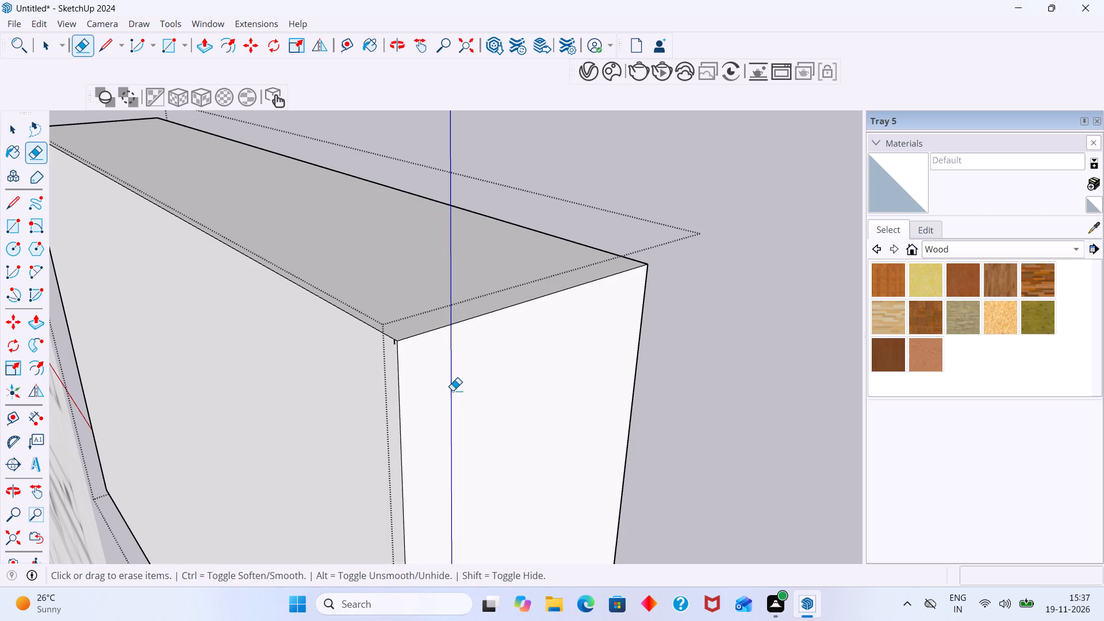
pyautogui.moveTo(458, 402); pyautogui.dragTo(601, 360, button='middle')
pyautogui.scroll(14, 444, 322)
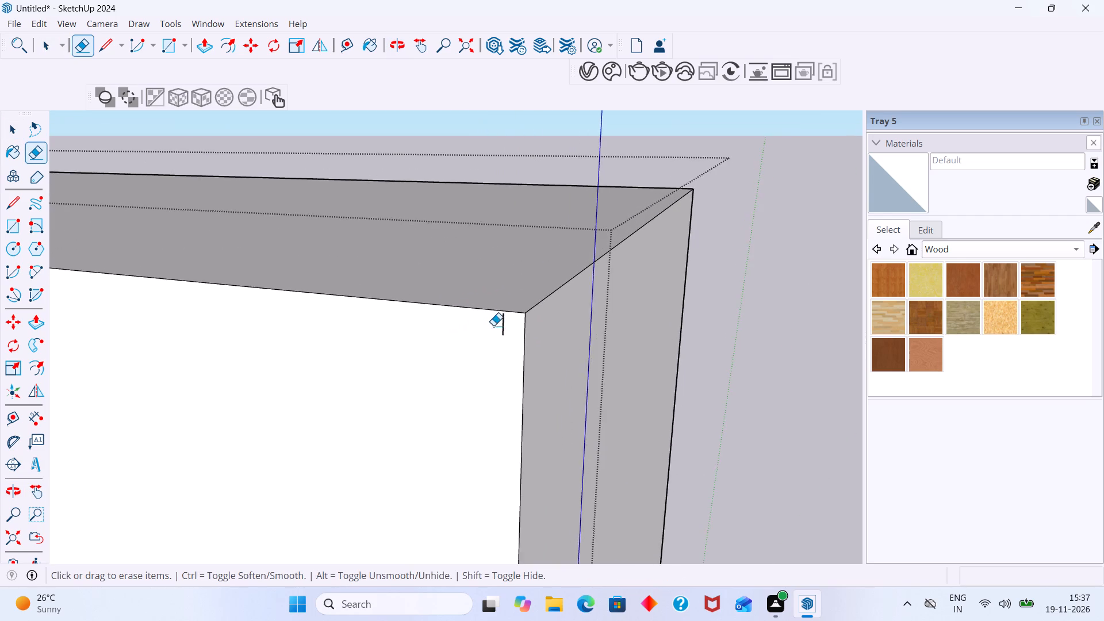
pyautogui.scroll(10, 493, 325)
pyautogui.moveTo(524, 321); pyautogui.dragTo(454, 342)
pyautogui.scroll(-19, 492, 330)
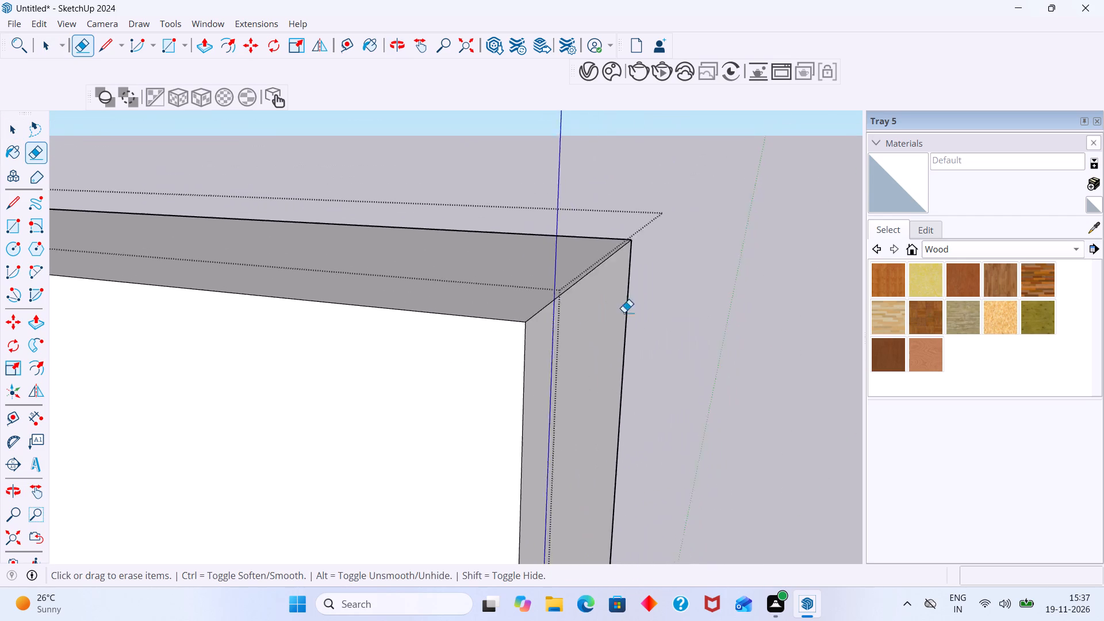
pyautogui.scroll(-20, 624, 312)
pyautogui.scroll(-2, 624, 312)
pyautogui.moveTo(580, 389); pyautogui.dragTo(600, 244, button='middle')
pyautogui.moveTo(570, 355); pyautogui.dragTo(562, 265, button='middle')
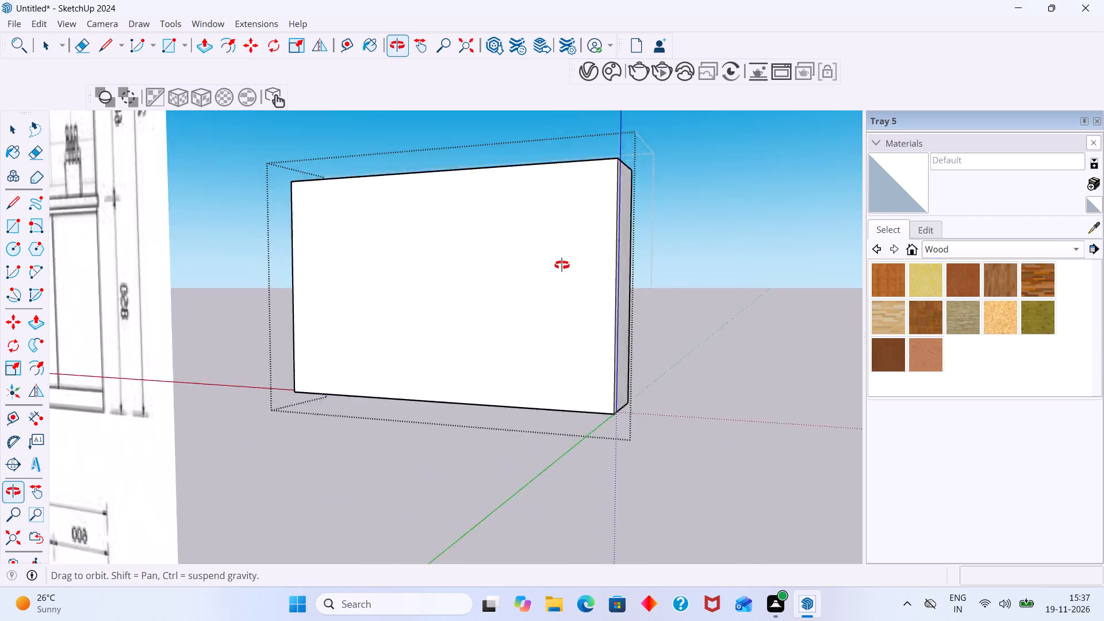
pyautogui.moveTo(562, 265); pyautogui.dragTo(516, 232, button='middle')
pyautogui.moveTo(544, 290); pyautogui.dragTo(446, 246, button='middle')
pyautogui.moveTo(489, 290); pyautogui.dragTo(462, 235, button='middle')
pyautogui.press('space')
pyautogui.click(770, 241)
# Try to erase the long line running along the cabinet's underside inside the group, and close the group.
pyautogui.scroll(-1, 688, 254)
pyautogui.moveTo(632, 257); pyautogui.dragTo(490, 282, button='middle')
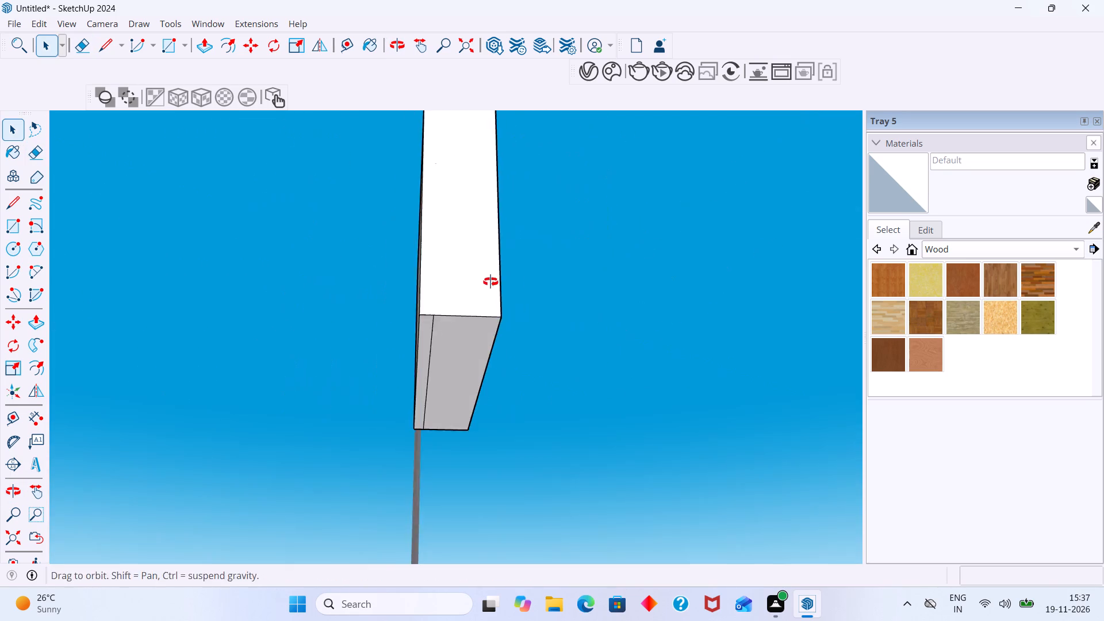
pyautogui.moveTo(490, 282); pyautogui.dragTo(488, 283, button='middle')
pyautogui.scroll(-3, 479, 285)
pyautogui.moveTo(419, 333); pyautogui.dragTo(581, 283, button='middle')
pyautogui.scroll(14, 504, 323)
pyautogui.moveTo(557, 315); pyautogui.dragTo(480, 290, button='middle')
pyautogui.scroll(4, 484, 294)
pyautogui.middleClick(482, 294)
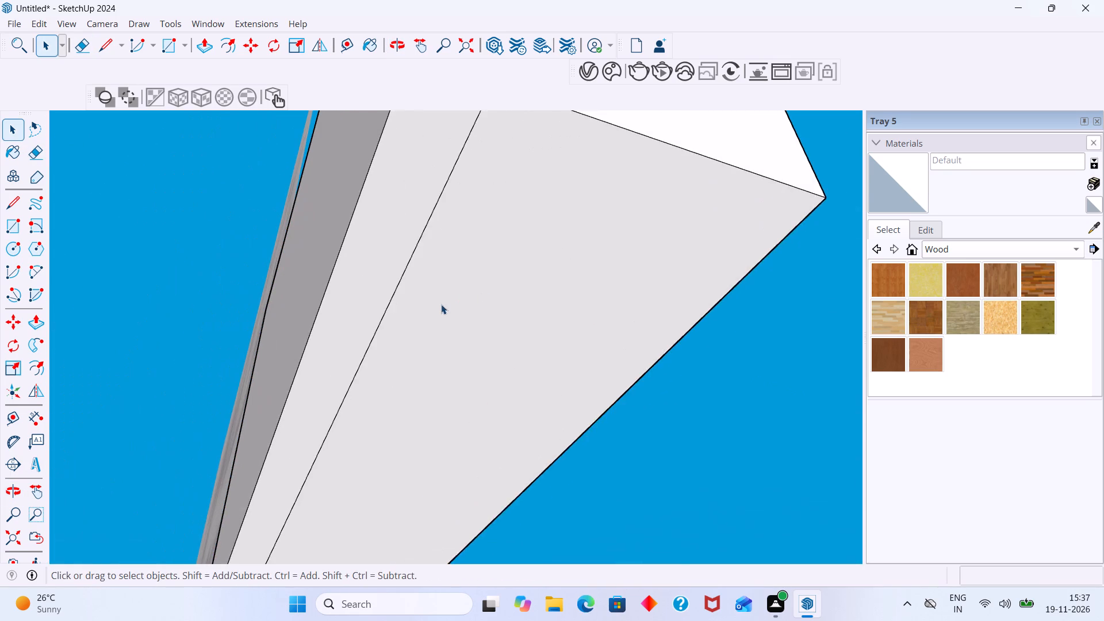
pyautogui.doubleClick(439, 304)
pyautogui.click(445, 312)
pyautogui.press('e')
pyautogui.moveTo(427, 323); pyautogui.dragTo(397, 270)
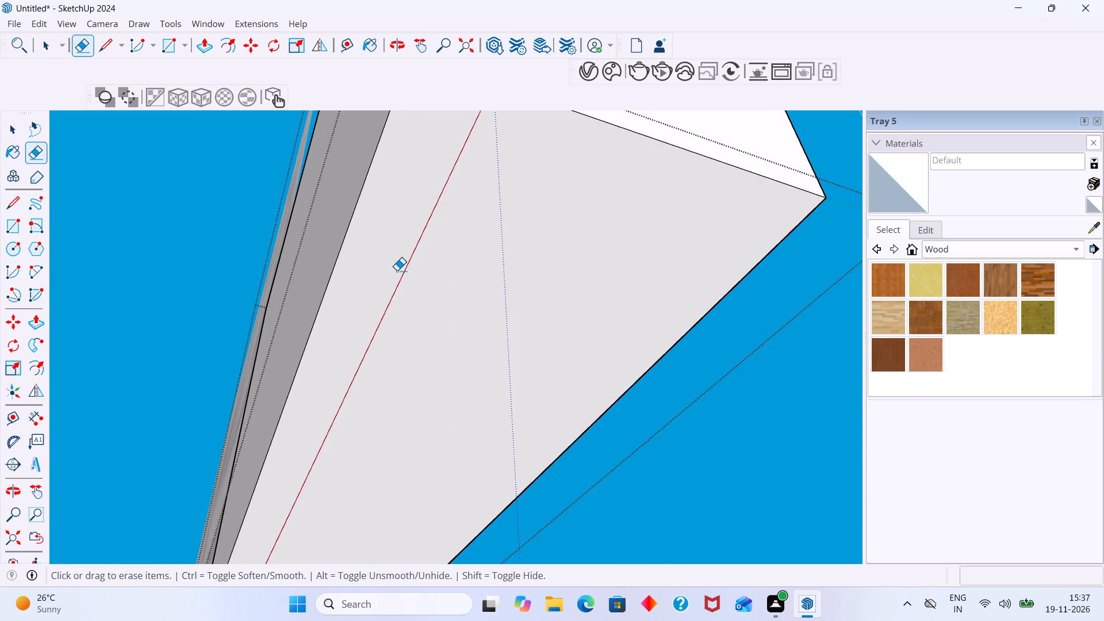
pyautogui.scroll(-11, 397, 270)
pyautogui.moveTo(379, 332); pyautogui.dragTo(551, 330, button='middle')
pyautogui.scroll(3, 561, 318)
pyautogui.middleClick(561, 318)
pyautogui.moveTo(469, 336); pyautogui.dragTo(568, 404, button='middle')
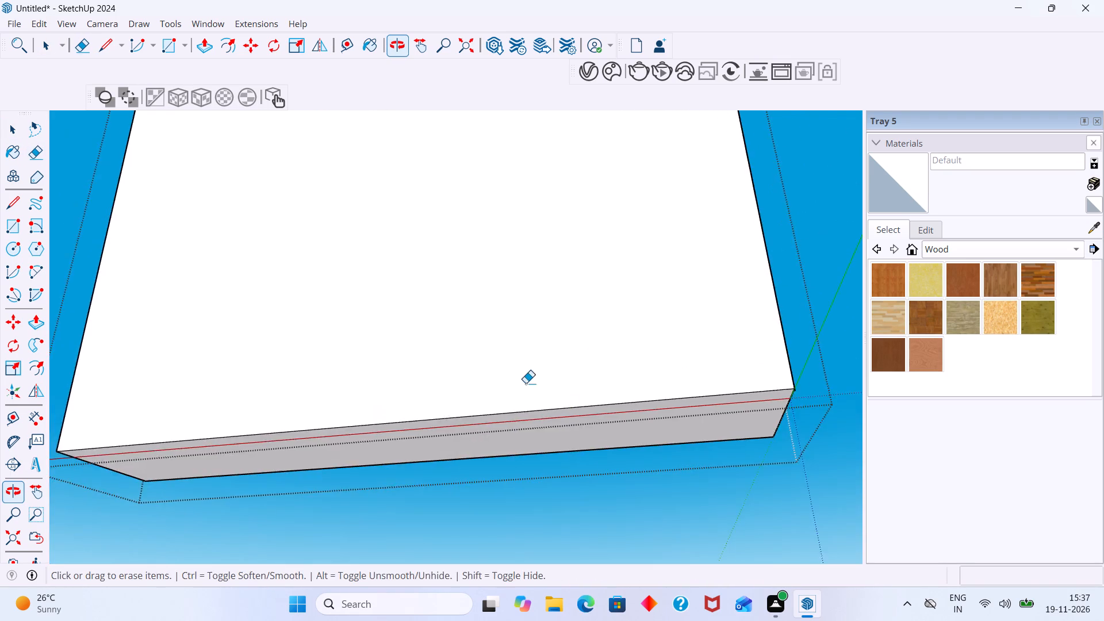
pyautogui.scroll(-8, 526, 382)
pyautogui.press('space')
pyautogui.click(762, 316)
# Examine the cabinet from its side and open front, checking the frame and the door and drawer layout.
pyautogui.moveTo(718, 312); pyautogui.dragTo(401, 317, button='middle')
pyautogui.scroll(-1, 400, 324)
pyautogui.moveTo(441, 322); pyautogui.dragTo(204, 386, button='middle')
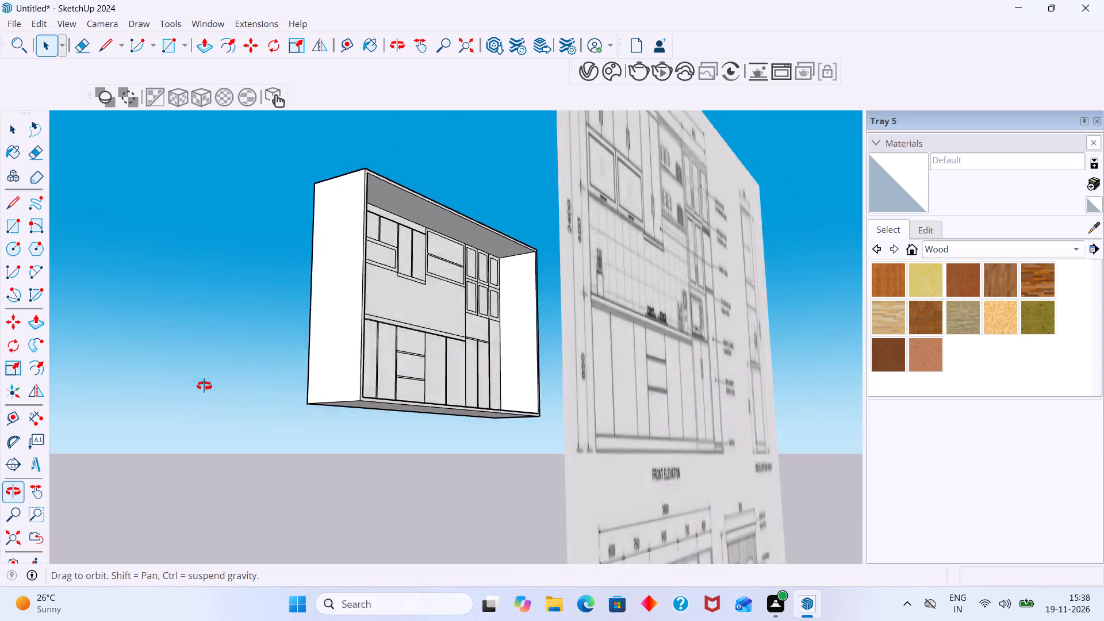
pyautogui.moveTo(204, 386); pyautogui.dragTo(239, 386, button='middle')
pyautogui.moveTo(444, 370); pyautogui.dragTo(351, 401, button='middle')
pyautogui.scroll(-3, 446, 384)
pyautogui.moveTo(443, 393); pyautogui.dragTo(450, 451, button='middle')
pyautogui.scroll(6, 521, 259)
pyautogui.moveTo(381, 280); pyautogui.dragTo(297, 263, button='middle')
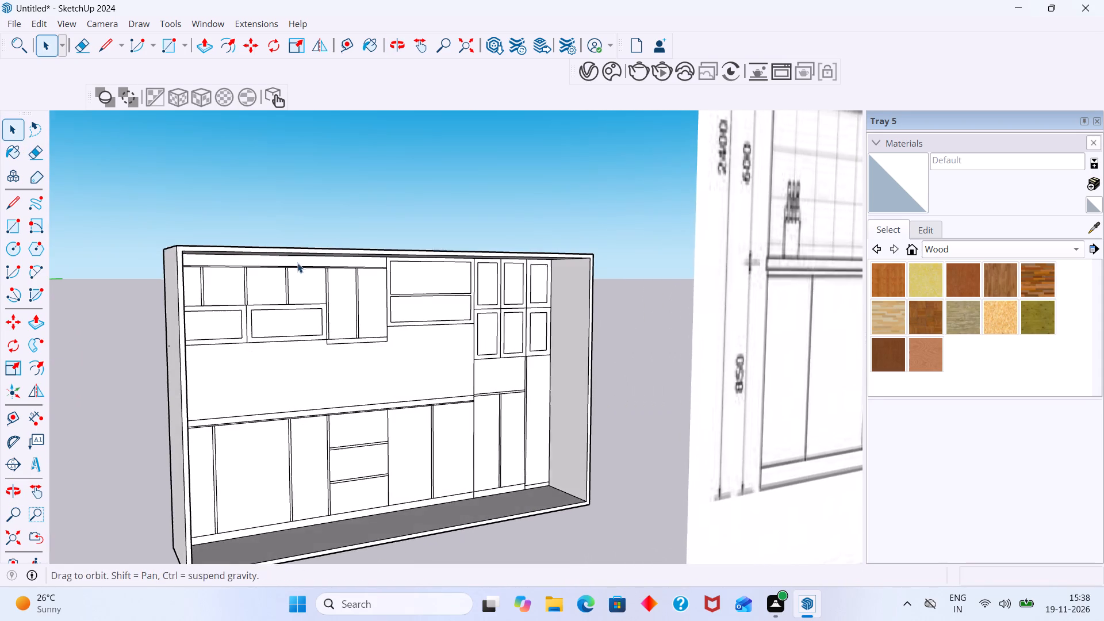
pyautogui.moveTo(297, 263); pyautogui.dragTo(297, 261, button='middle')
pyautogui.keyDown('shift'); pyautogui.moveTo(308, 300); pyautogui.dragTo(495, 292, button='middle'); pyautogui.keyUp('shift')
pyautogui.moveTo(388, 294); pyautogui.dragTo(231, 320, button='middle')
# Open the cabinet group and extrude the thin horizontal strip above the upper cabinets 609.60 mm, flush with the frame's front edge.
pyautogui.scroll(3, 435, 275)
pyautogui.moveTo(433, 274); pyautogui.dragTo(456, 221, button='middle')
pyautogui.scroll(1, 372, 267)
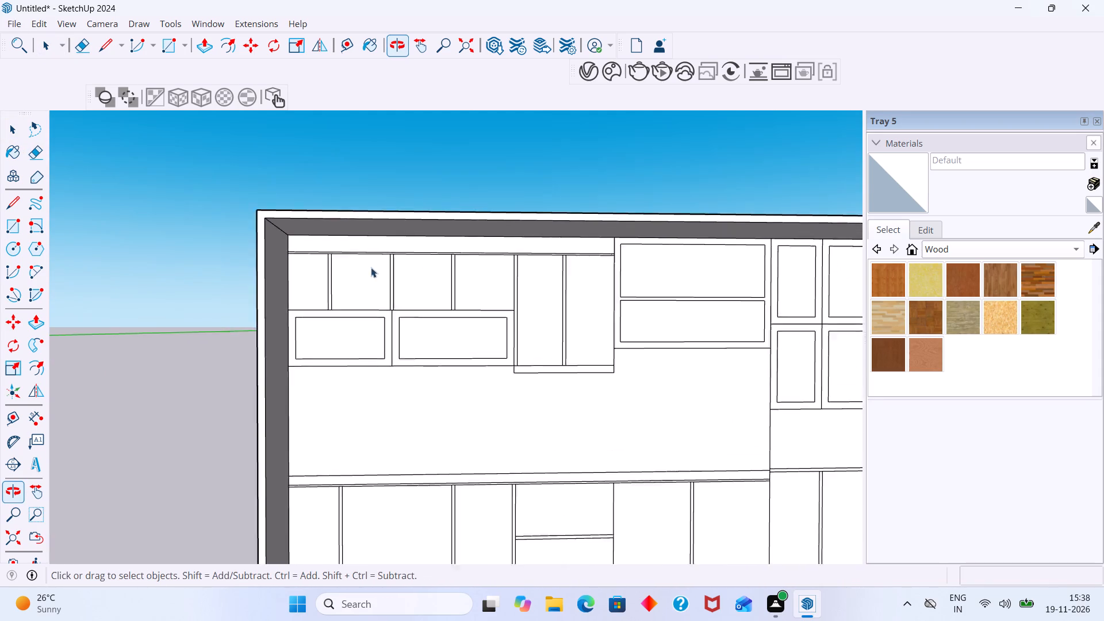
pyautogui.scroll(4, 371, 267)
pyautogui.scroll(18, 249, 228)
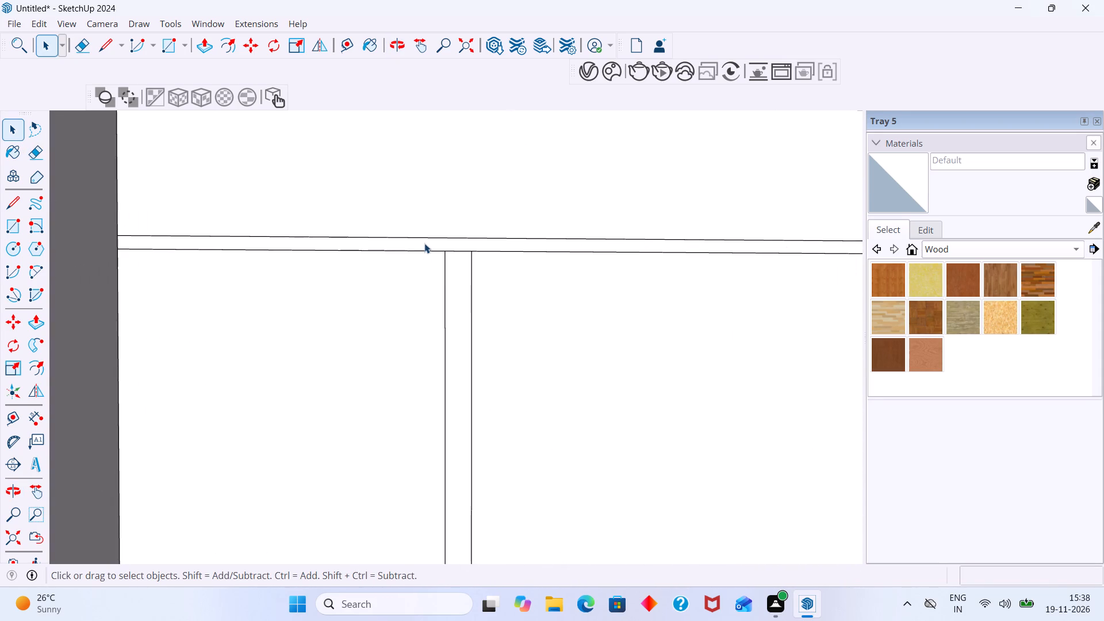
pyautogui.click(424, 243)
pyautogui.doubleClick(426, 244)
pyautogui.tripleClick(459, 245)
pyautogui.doubleClick(465, 244)
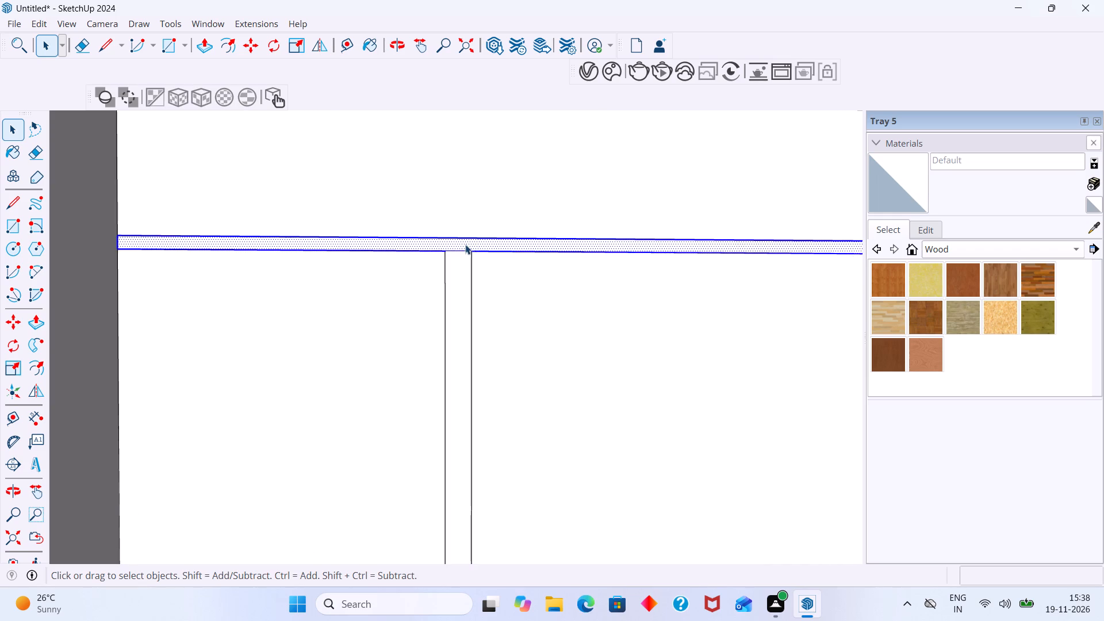
pyautogui.click(462, 246)
pyautogui.press('p')
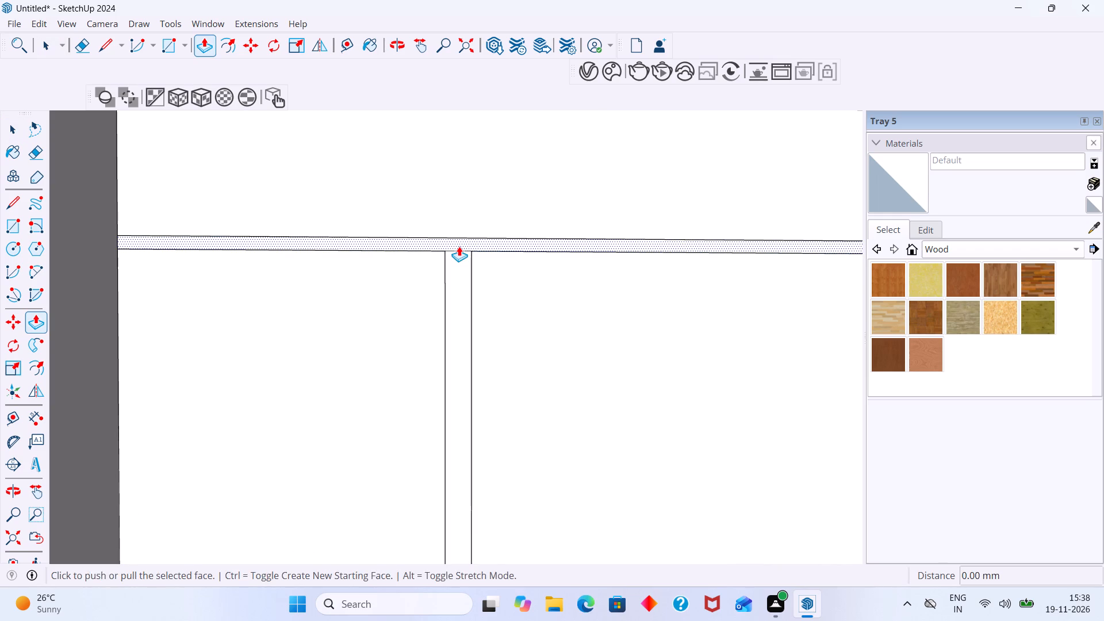
pyautogui.click(459, 246)
pyautogui.scroll(-13, 521, 247)
pyautogui.moveTo(574, 248); pyautogui.dragTo(675, 370, button='middle')
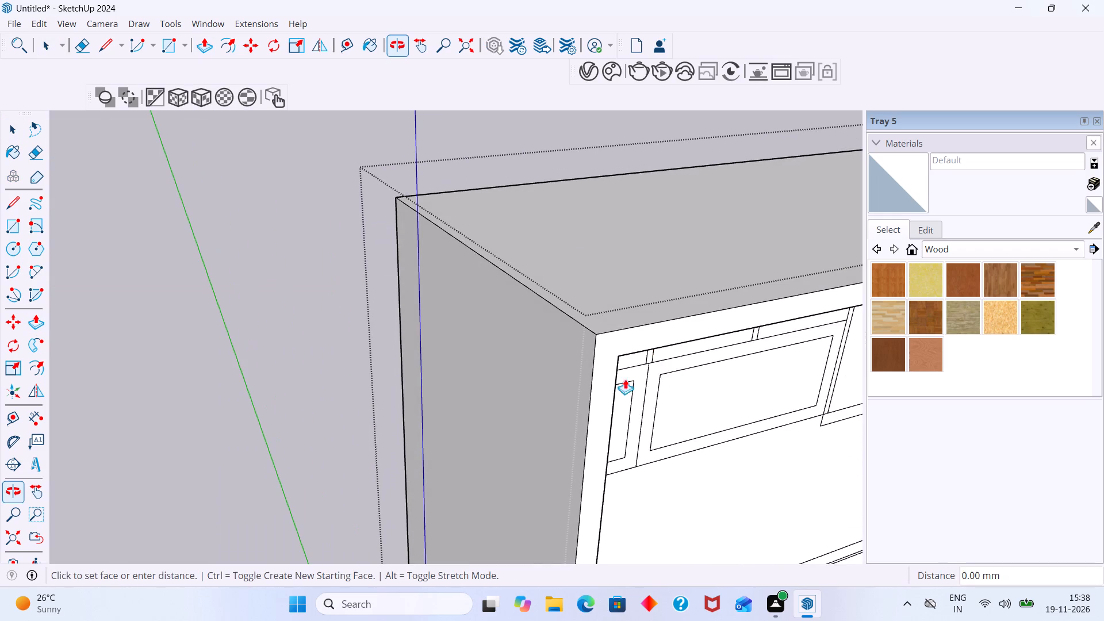
pyautogui.click(620, 355)
pyautogui.scroll(-6, 611, 347)
pyautogui.keyDown('shift'); pyautogui.moveTo(592, 332); pyautogui.dragTo(439, 313, button='middle'); pyautogui.keyUp('shift')
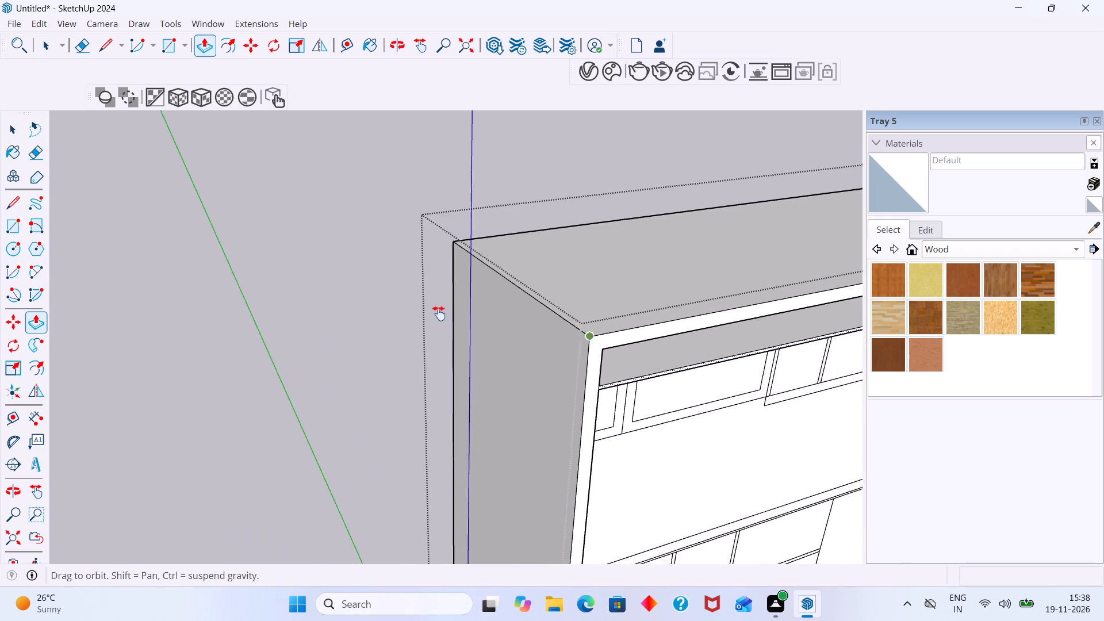
pyautogui.keyDown('shift'); pyautogui.moveTo(439, 313); pyautogui.dragTo(337, 292, button='middle'); pyautogui.keyUp('shift')
pyautogui.scroll(-1, 361, 305)
pyautogui.moveTo(361, 305); pyautogui.dragTo(307, 204, button='middle')
pyautogui.scroll(-2, 376, 263)
pyautogui.moveTo(436, 281); pyautogui.dragTo(276, 168, button='middle')
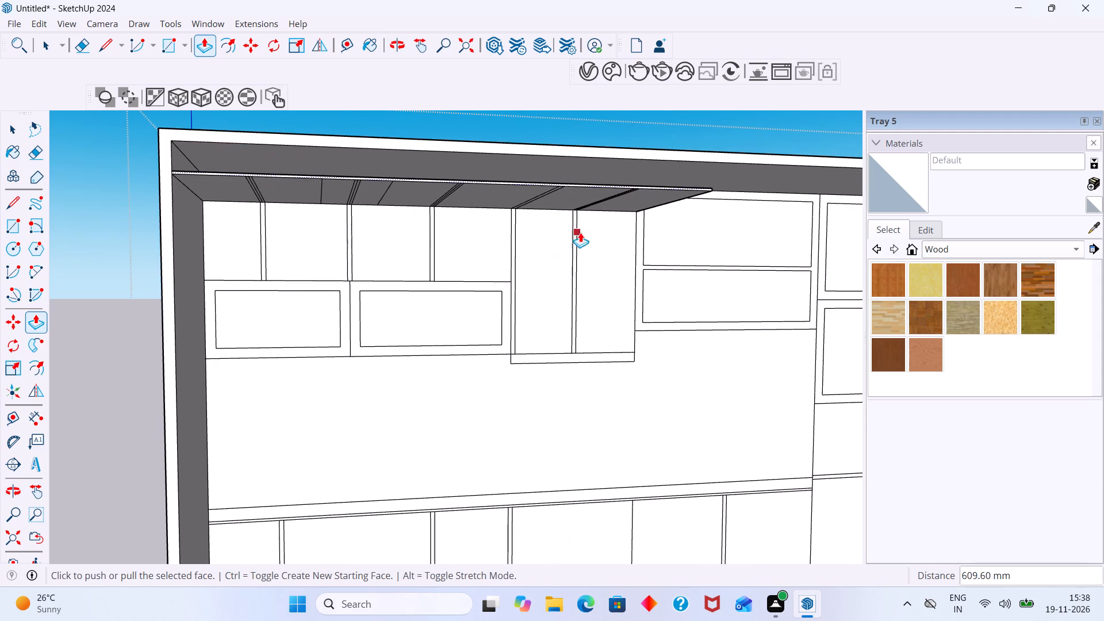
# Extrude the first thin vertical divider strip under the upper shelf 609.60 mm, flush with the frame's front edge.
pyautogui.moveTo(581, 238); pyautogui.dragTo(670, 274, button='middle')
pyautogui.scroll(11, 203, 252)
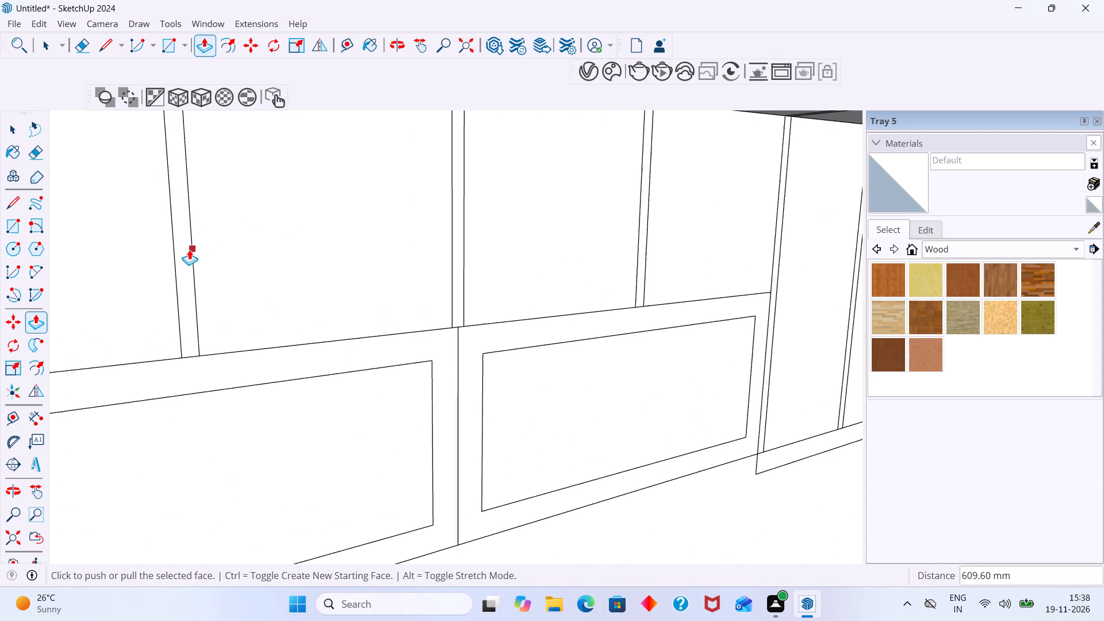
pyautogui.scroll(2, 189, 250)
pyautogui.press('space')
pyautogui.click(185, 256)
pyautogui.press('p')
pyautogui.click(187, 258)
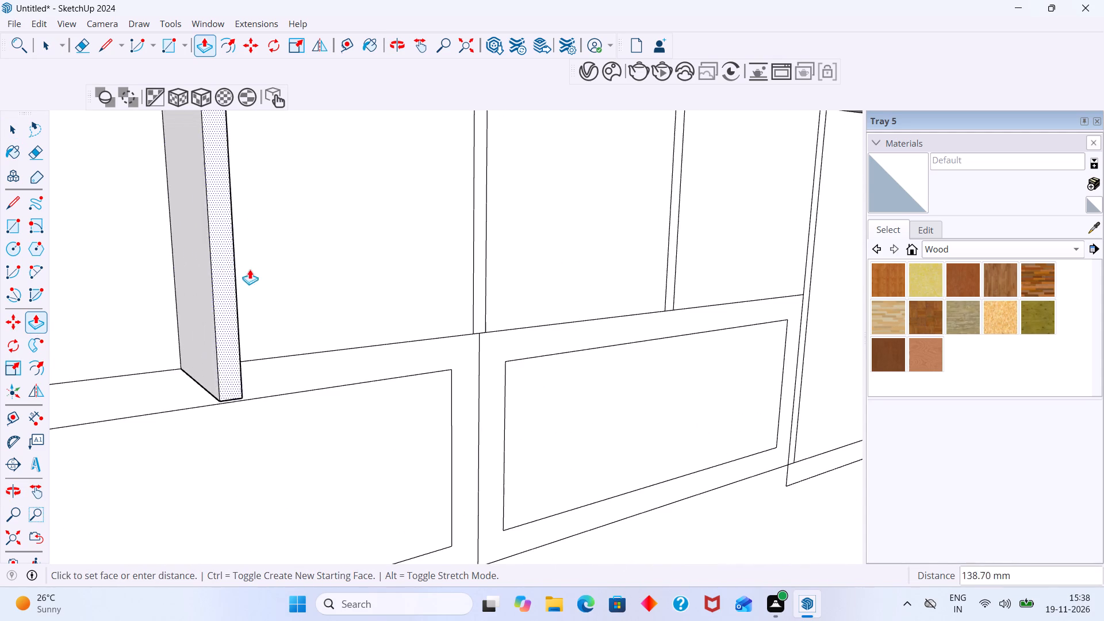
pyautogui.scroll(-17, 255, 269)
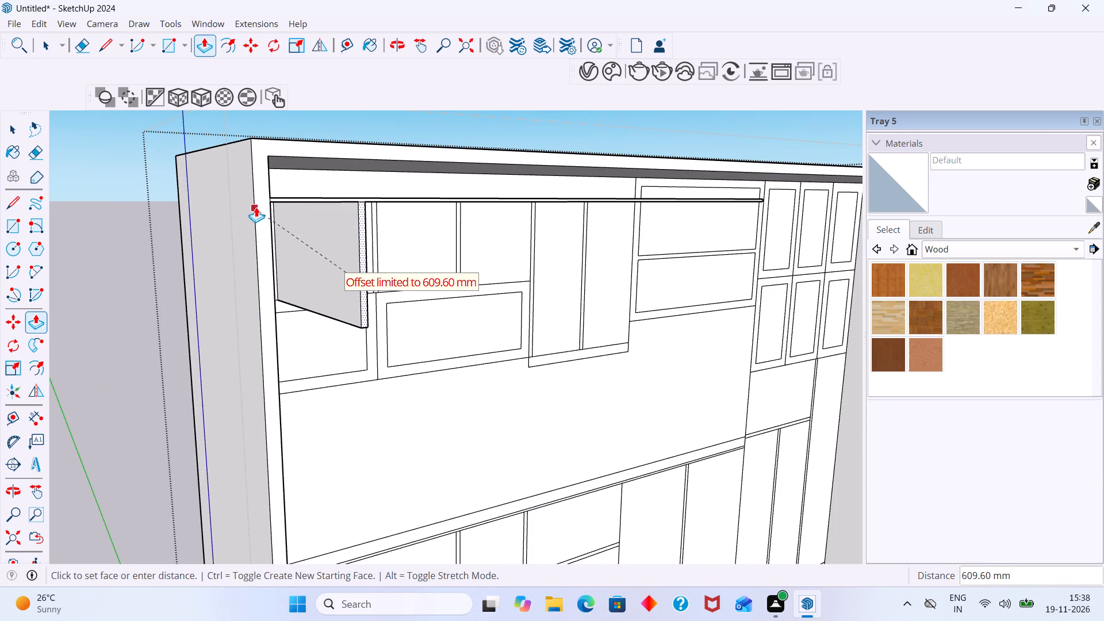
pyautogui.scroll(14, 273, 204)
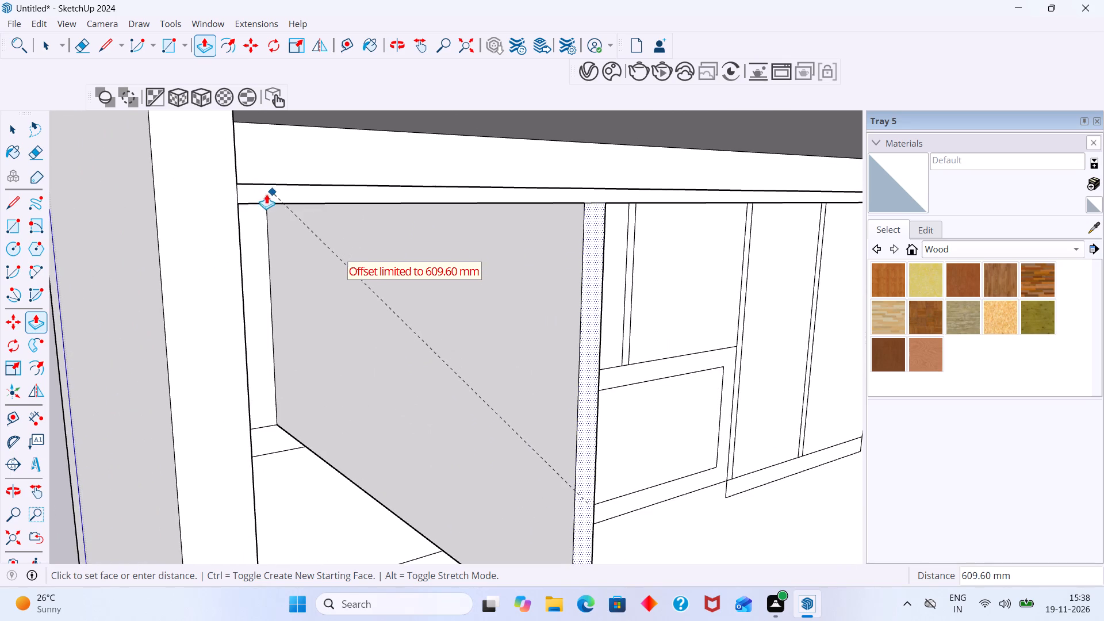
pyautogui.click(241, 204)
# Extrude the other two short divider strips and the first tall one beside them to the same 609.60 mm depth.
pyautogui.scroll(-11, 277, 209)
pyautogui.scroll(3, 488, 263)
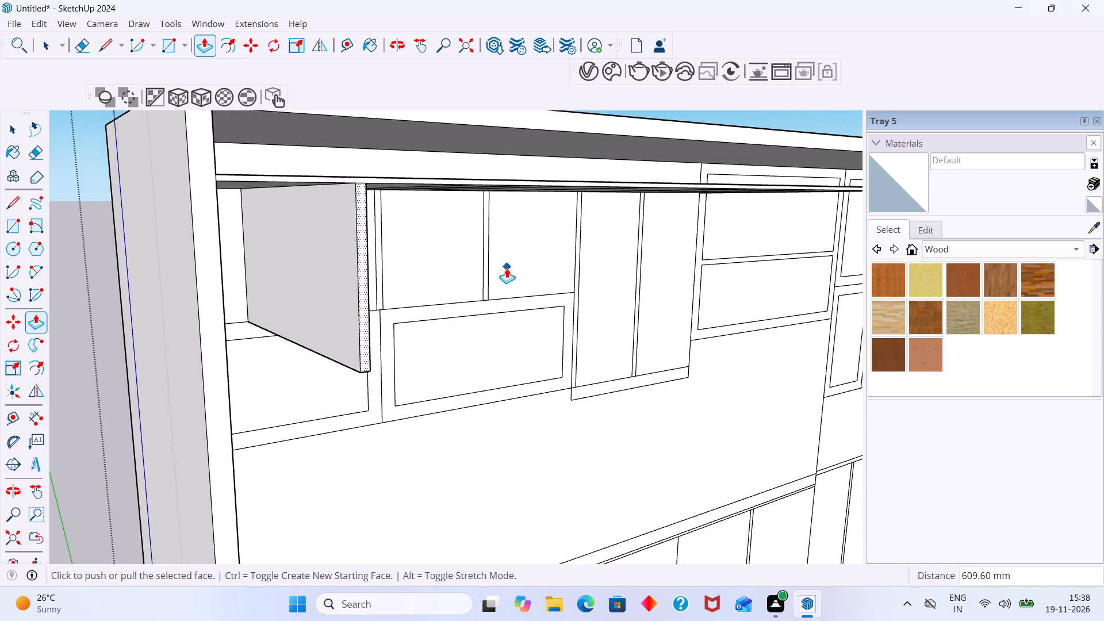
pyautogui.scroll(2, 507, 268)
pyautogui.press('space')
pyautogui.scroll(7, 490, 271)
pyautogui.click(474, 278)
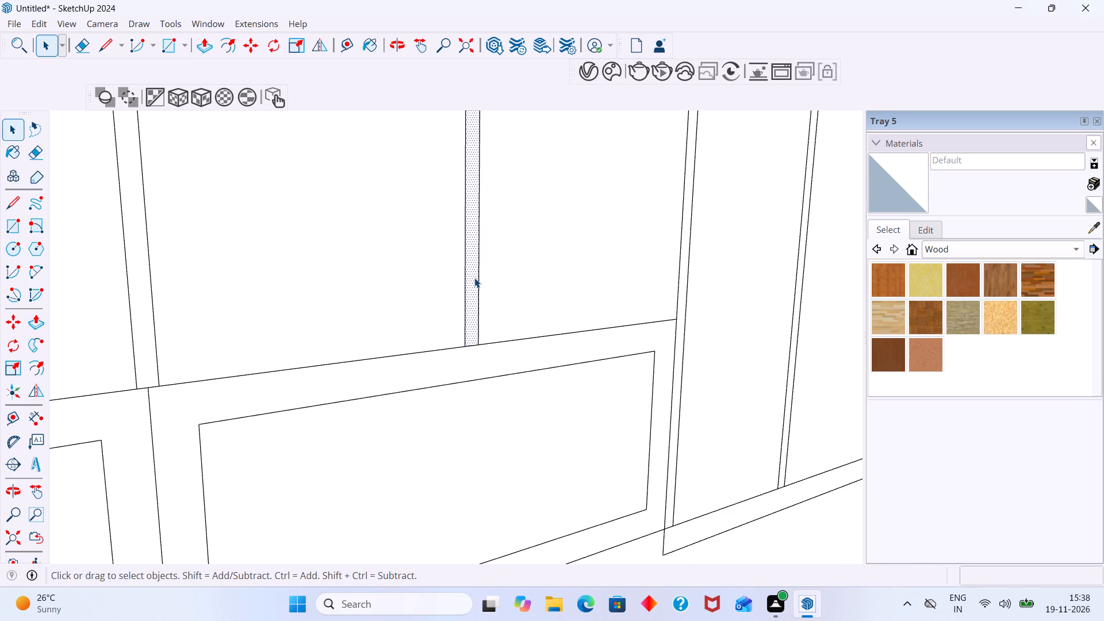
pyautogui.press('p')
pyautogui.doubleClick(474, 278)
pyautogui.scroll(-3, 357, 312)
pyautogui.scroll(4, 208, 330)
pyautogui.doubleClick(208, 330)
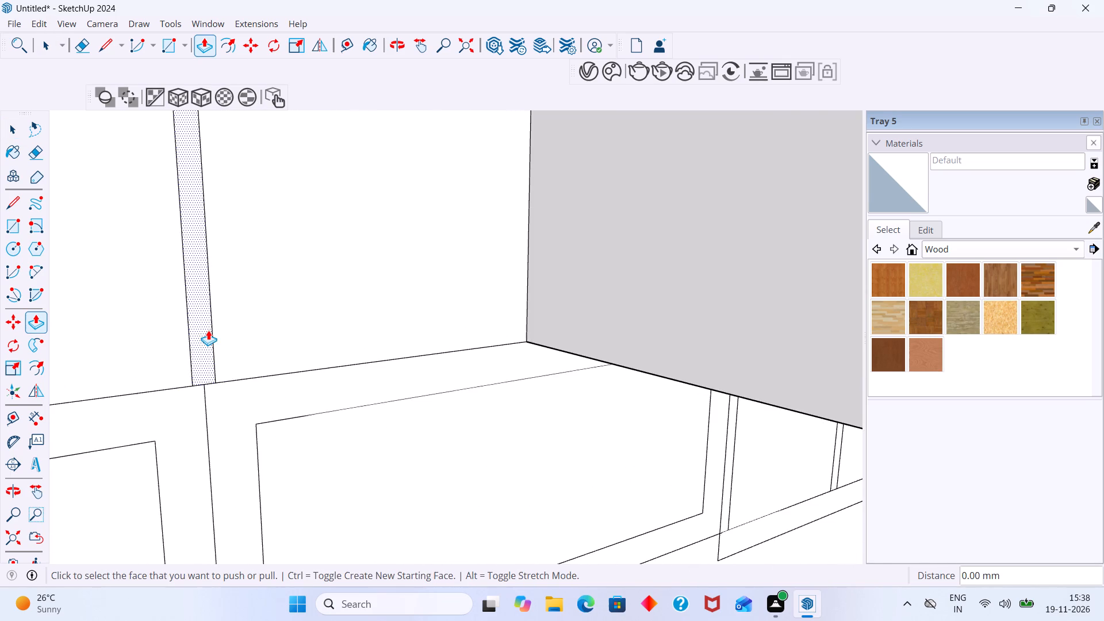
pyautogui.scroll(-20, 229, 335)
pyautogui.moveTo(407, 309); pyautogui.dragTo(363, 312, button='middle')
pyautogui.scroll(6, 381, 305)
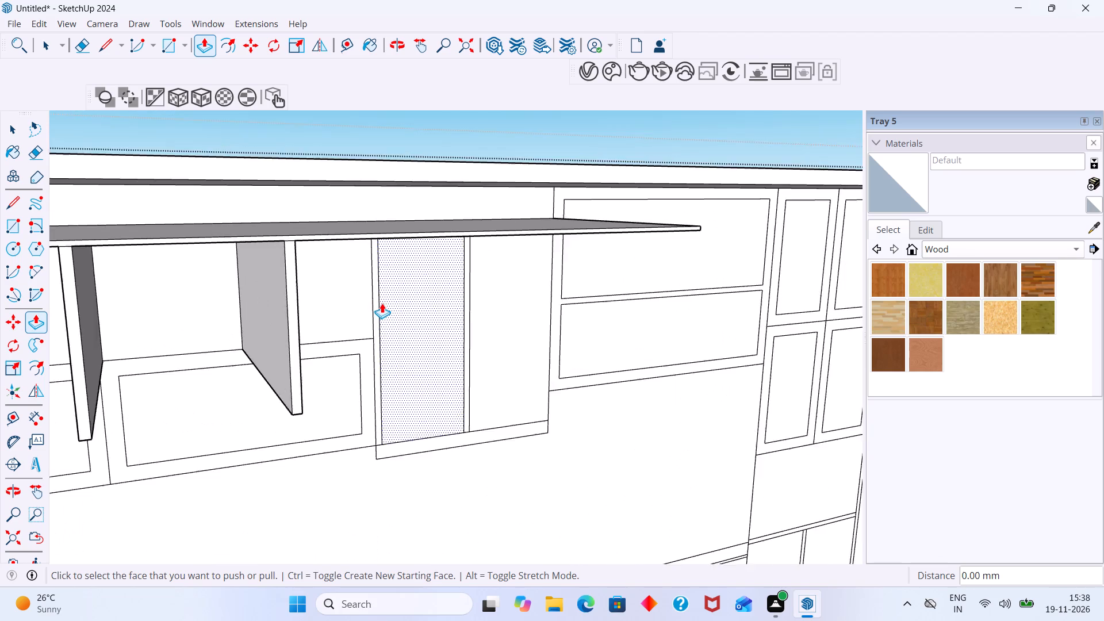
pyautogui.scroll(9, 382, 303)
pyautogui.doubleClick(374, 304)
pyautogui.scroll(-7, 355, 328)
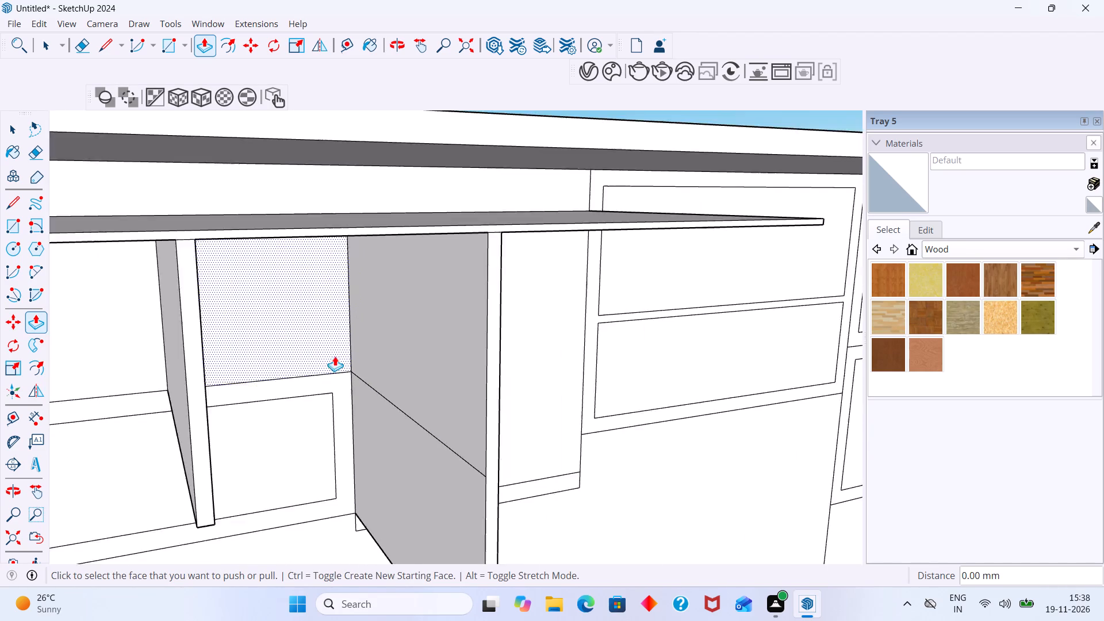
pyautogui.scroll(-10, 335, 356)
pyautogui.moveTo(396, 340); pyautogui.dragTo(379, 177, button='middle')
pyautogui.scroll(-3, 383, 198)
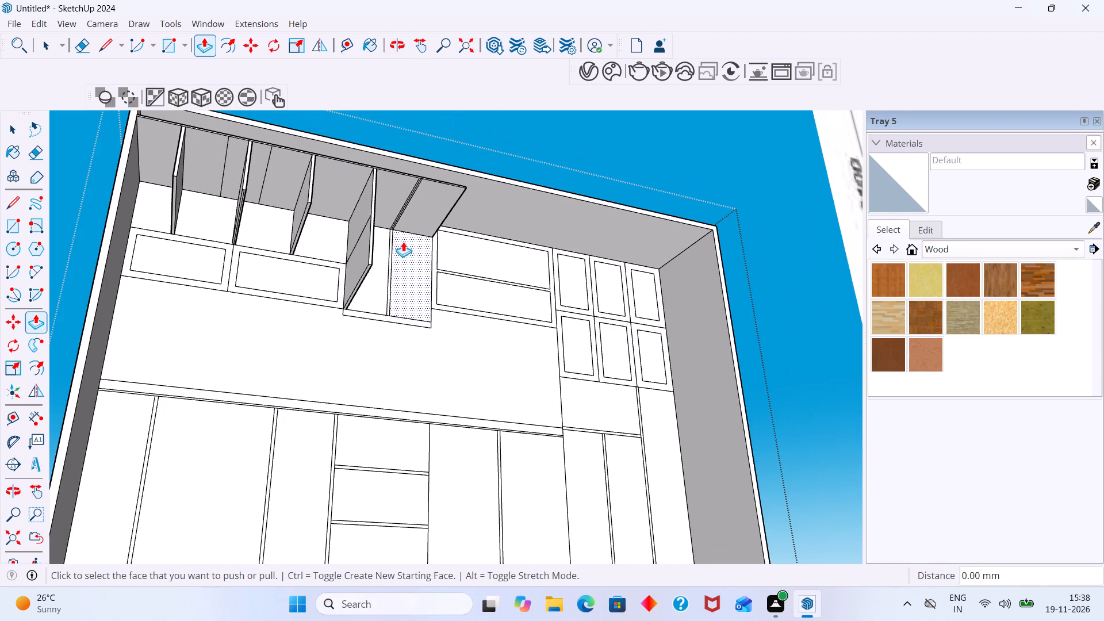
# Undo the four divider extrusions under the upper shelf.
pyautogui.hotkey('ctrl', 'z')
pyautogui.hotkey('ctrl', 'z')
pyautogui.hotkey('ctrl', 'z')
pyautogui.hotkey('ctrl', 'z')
# Erase all the leftover divider lines crossing the underside of the upper shelf.
pyautogui.scroll(-3, 409, 246)
pyautogui.keyDown('shift'); pyautogui.moveTo(407, 250); pyautogui.dragTo(464, 413, button='middle'); pyautogui.keyUp('shift')
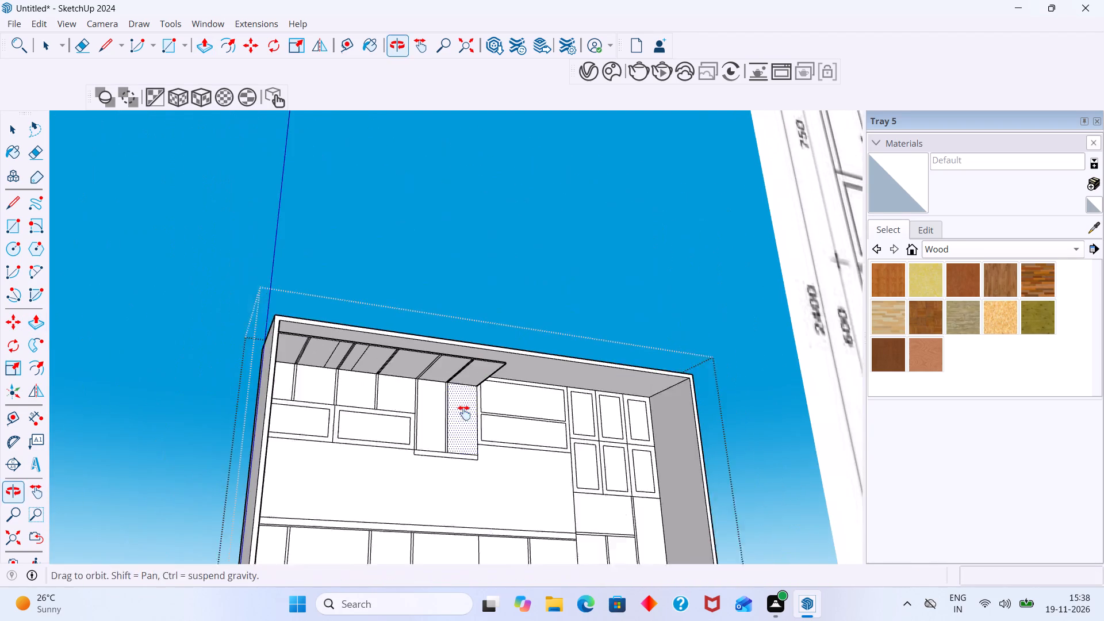
pyautogui.keyDown('shift'); pyautogui.moveTo(464, 413); pyautogui.dragTo(467, 417, button='middle'); pyautogui.keyUp('shift')
pyautogui.press('space')
pyautogui.scroll(3, 443, 394)
pyautogui.moveTo(377, 389); pyautogui.dragTo(301, 357, button='middle')
pyautogui.scroll(4, 309, 363)
pyautogui.moveTo(302, 351); pyautogui.dragTo(290, 302, button='middle')
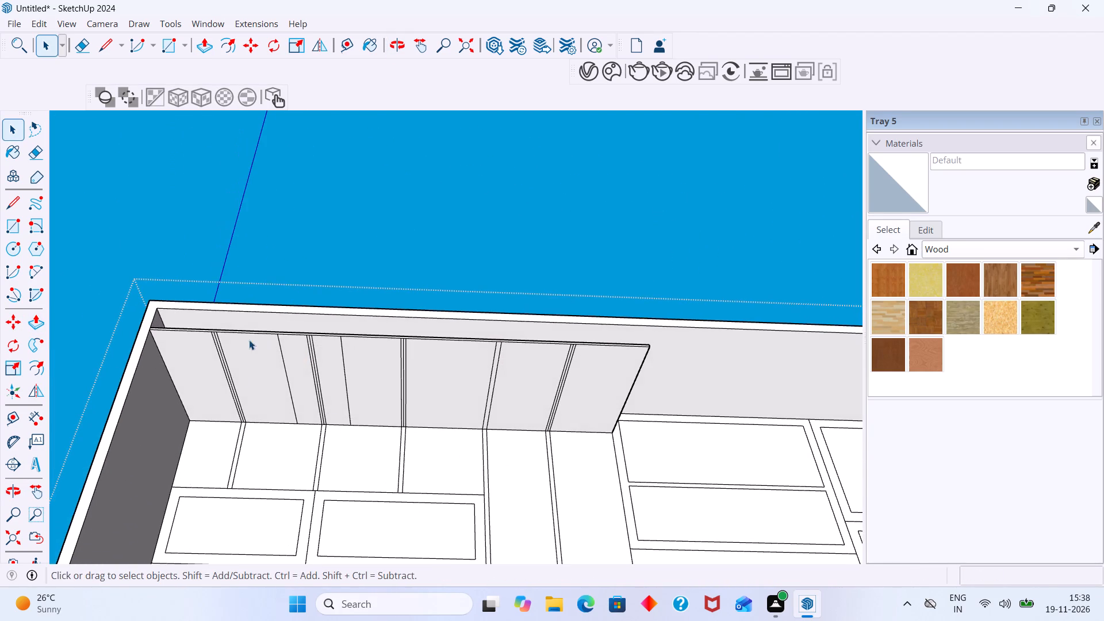
pyautogui.scroll(6, 280, 440)
pyautogui.tripleClick(226, 352)
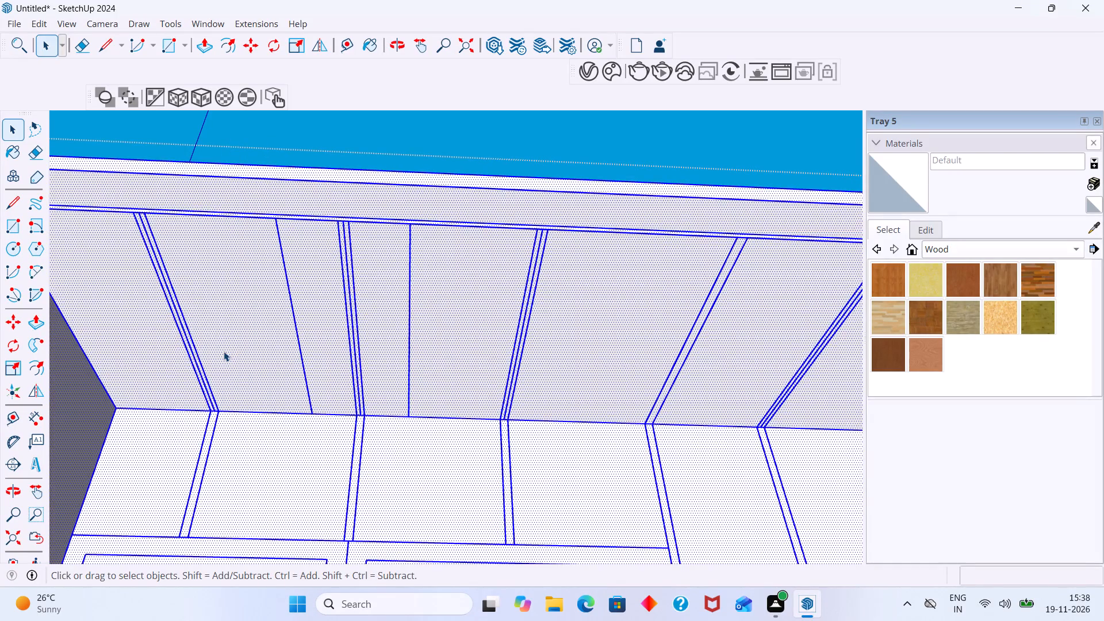
pyautogui.doubleClick(239, 351)
pyautogui.press('e')
pyautogui.moveTo(327, 346); pyautogui.dragTo(202, 359)
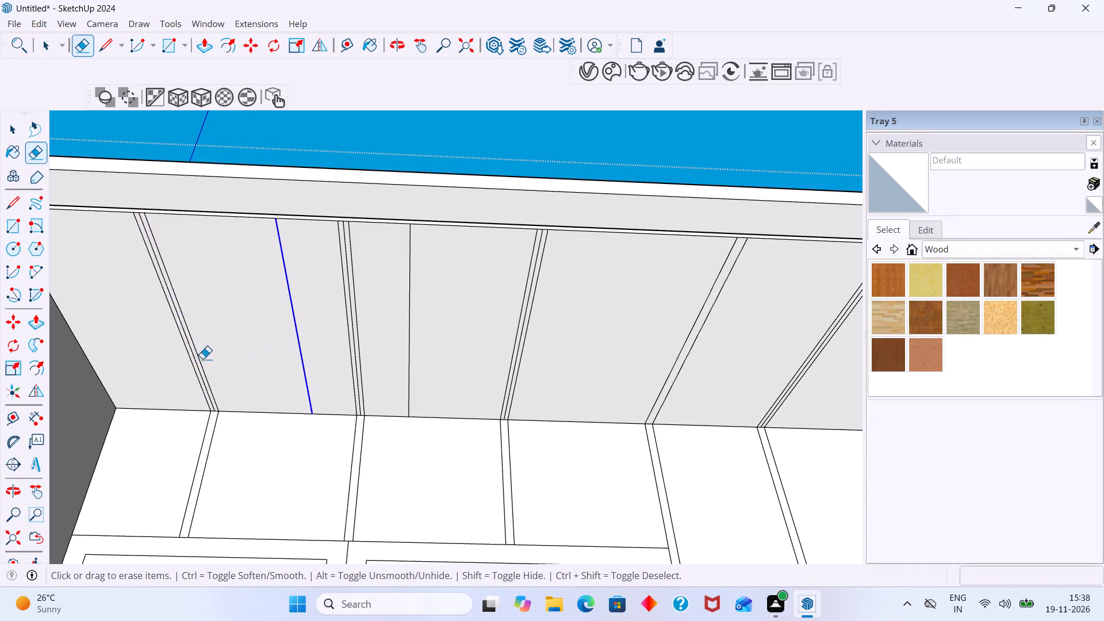
pyautogui.moveTo(202, 359); pyautogui.dragTo(171, 363)
pyautogui.moveTo(503, 308); pyautogui.dragTo(301, 336)
pyautogui.moveTo(730, 279); pyautogui.dragTo(418, 356)
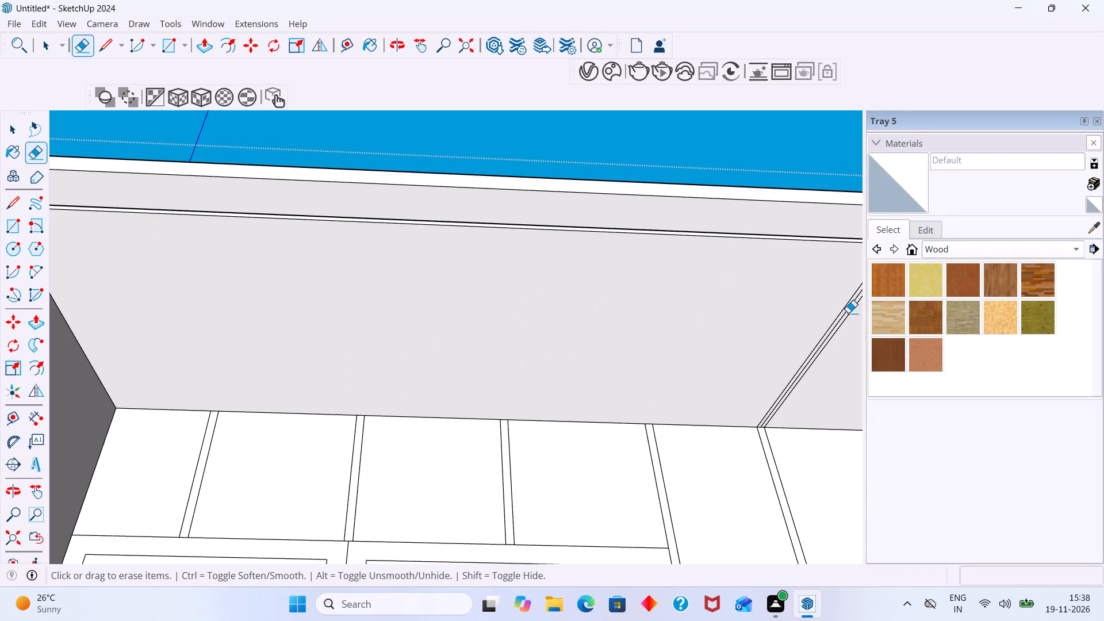
pyautogui.scroll(-1, 717, 333)
pyautogui.moveTo(729, 342); pyautogui.dragTo(529, 345, button='middle')
pyautogui.scroll(4, 713, 335)
pyautogui.moveTo(701, 328); pyautogui.dragTo(422, 373)
pyautogui.scroll(-5, 570, 333)
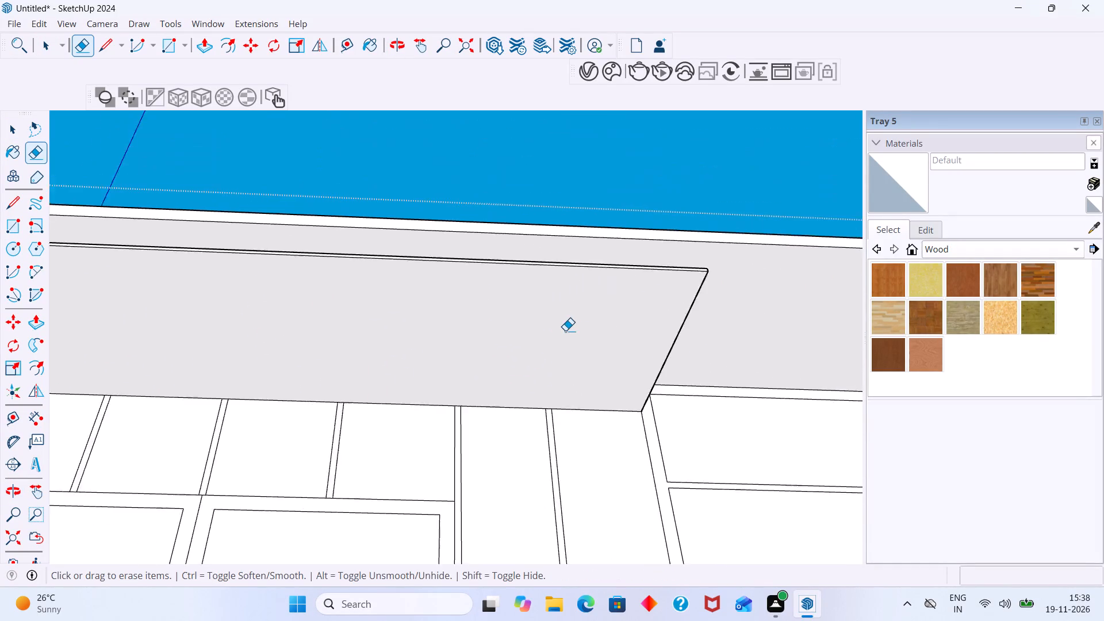
pyautogui.scroll(-4, 565, 331)
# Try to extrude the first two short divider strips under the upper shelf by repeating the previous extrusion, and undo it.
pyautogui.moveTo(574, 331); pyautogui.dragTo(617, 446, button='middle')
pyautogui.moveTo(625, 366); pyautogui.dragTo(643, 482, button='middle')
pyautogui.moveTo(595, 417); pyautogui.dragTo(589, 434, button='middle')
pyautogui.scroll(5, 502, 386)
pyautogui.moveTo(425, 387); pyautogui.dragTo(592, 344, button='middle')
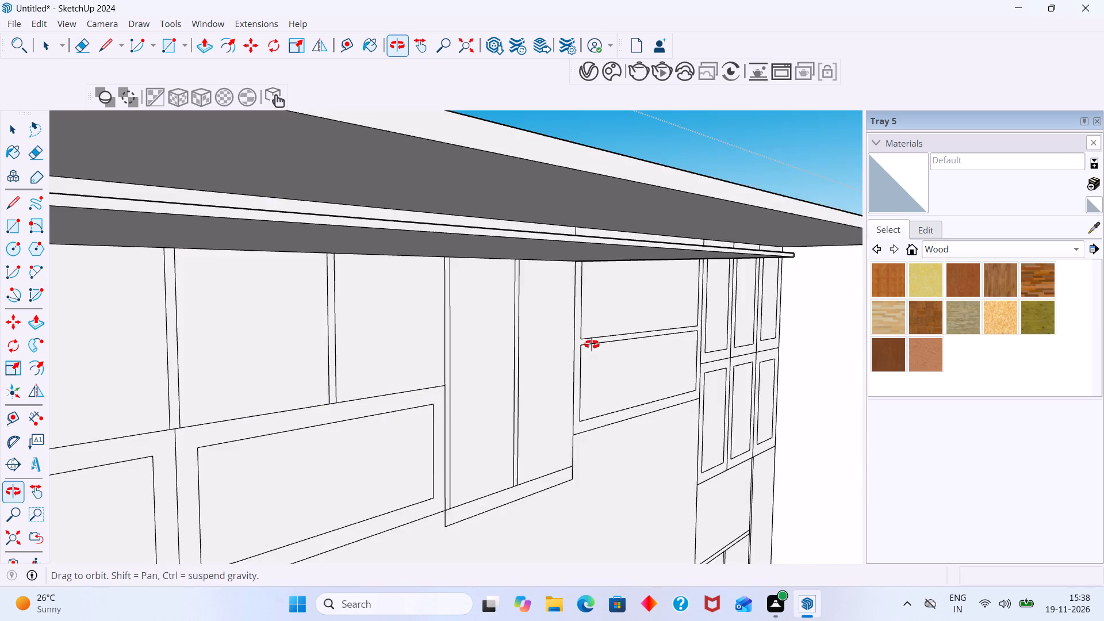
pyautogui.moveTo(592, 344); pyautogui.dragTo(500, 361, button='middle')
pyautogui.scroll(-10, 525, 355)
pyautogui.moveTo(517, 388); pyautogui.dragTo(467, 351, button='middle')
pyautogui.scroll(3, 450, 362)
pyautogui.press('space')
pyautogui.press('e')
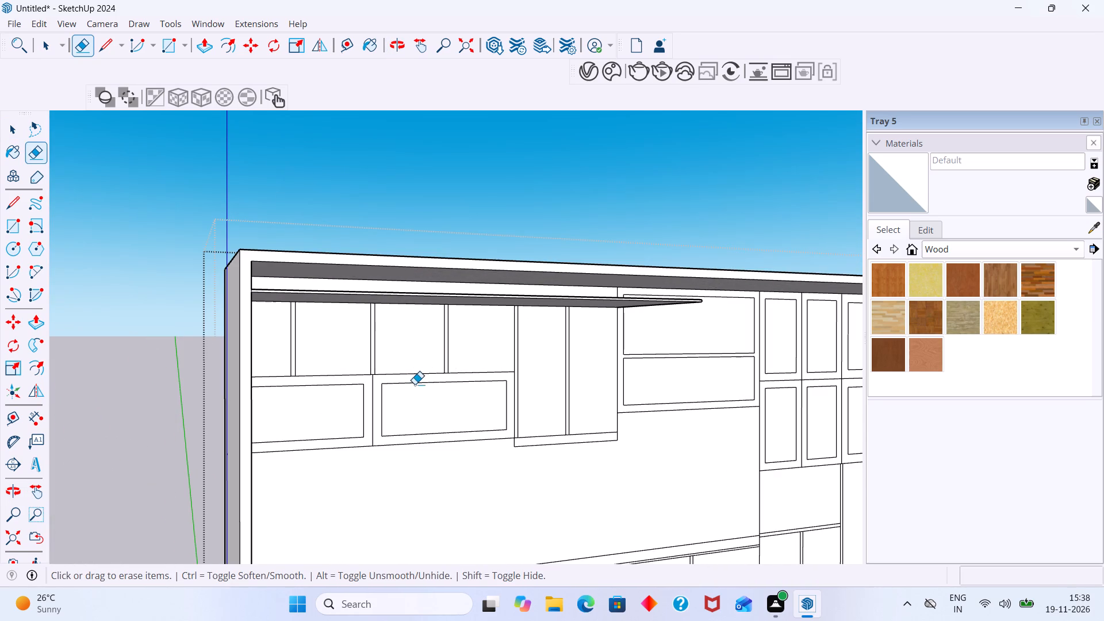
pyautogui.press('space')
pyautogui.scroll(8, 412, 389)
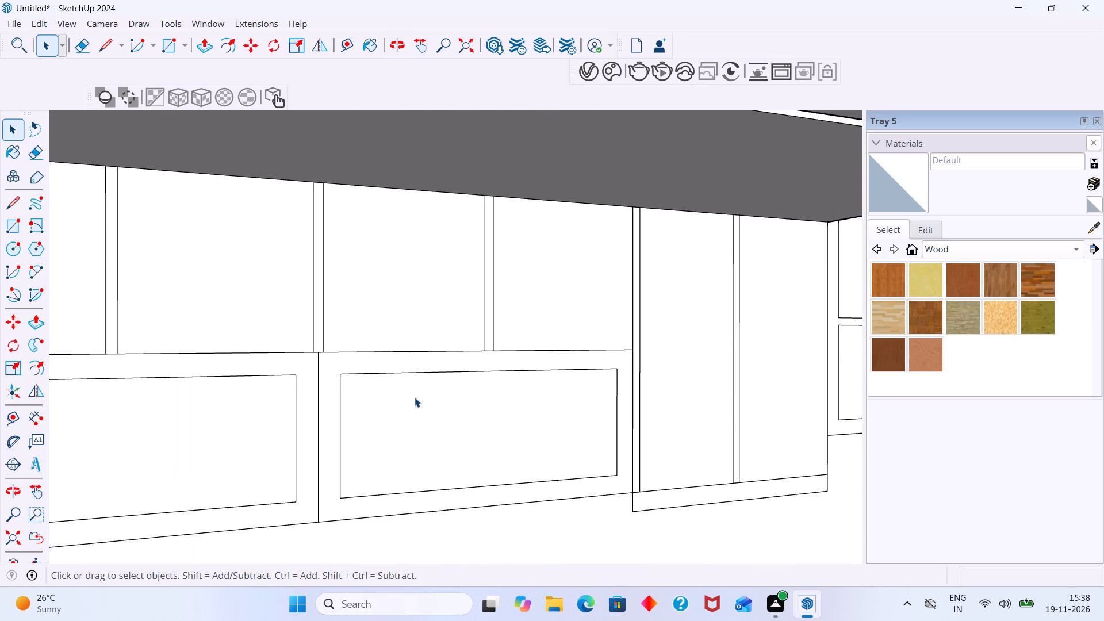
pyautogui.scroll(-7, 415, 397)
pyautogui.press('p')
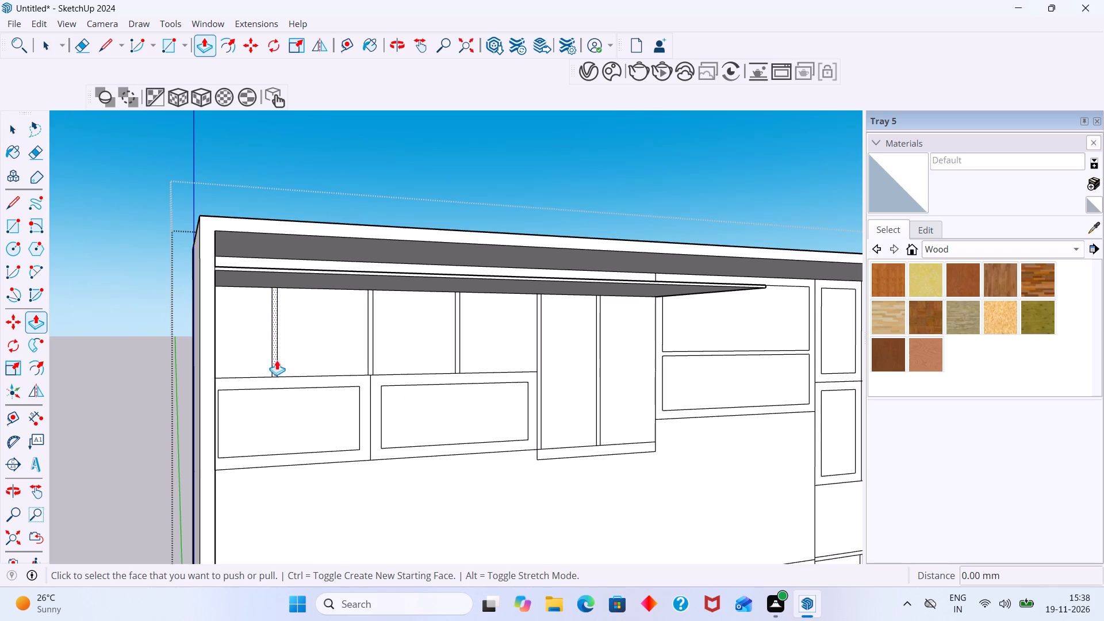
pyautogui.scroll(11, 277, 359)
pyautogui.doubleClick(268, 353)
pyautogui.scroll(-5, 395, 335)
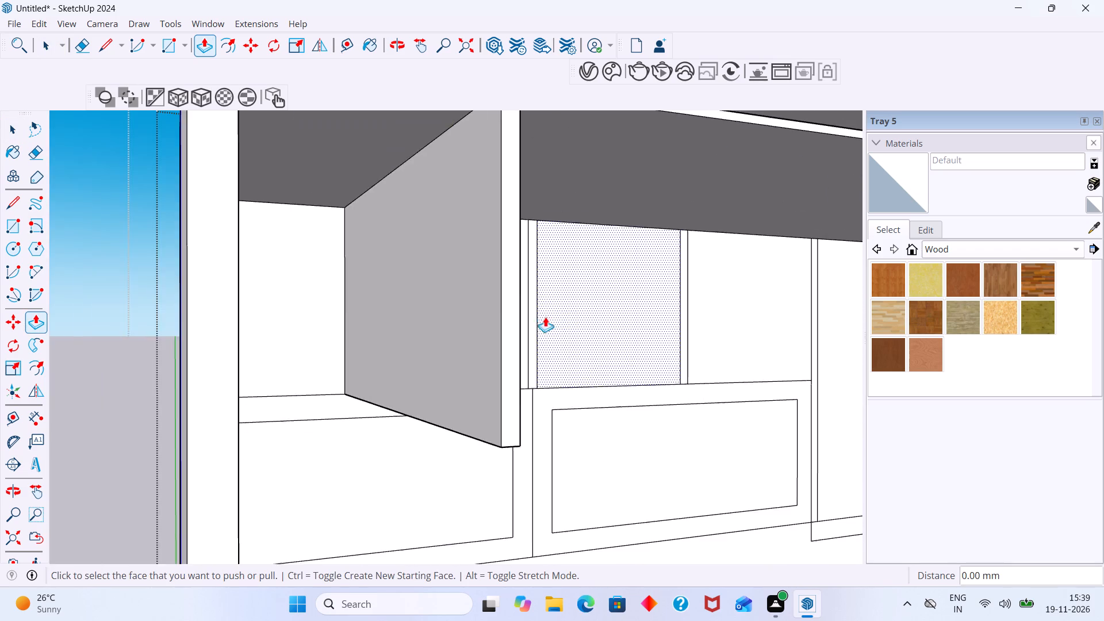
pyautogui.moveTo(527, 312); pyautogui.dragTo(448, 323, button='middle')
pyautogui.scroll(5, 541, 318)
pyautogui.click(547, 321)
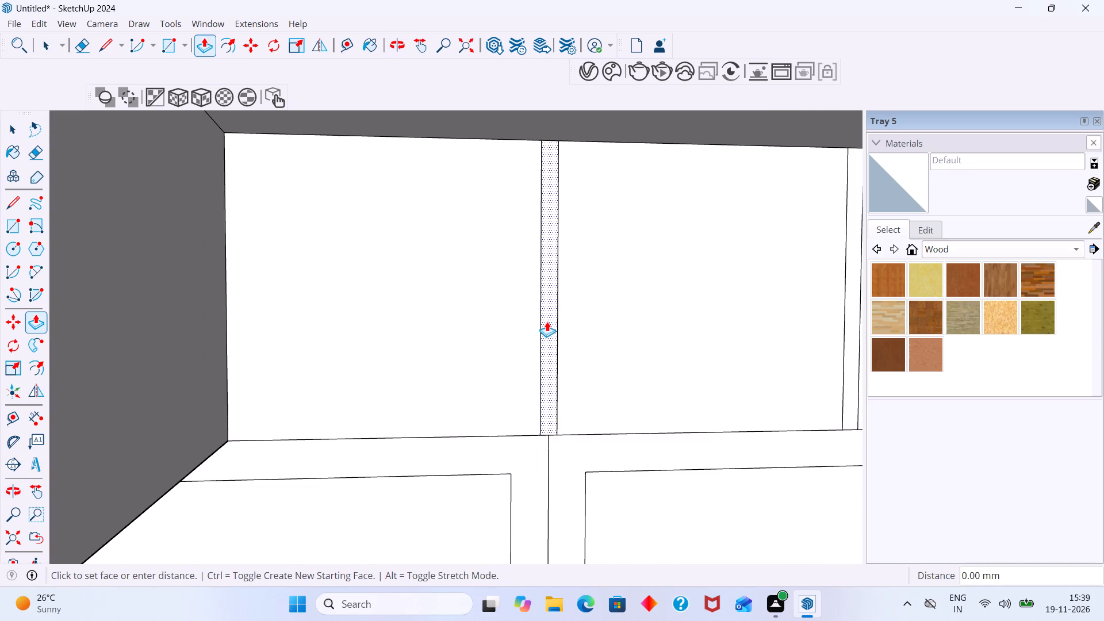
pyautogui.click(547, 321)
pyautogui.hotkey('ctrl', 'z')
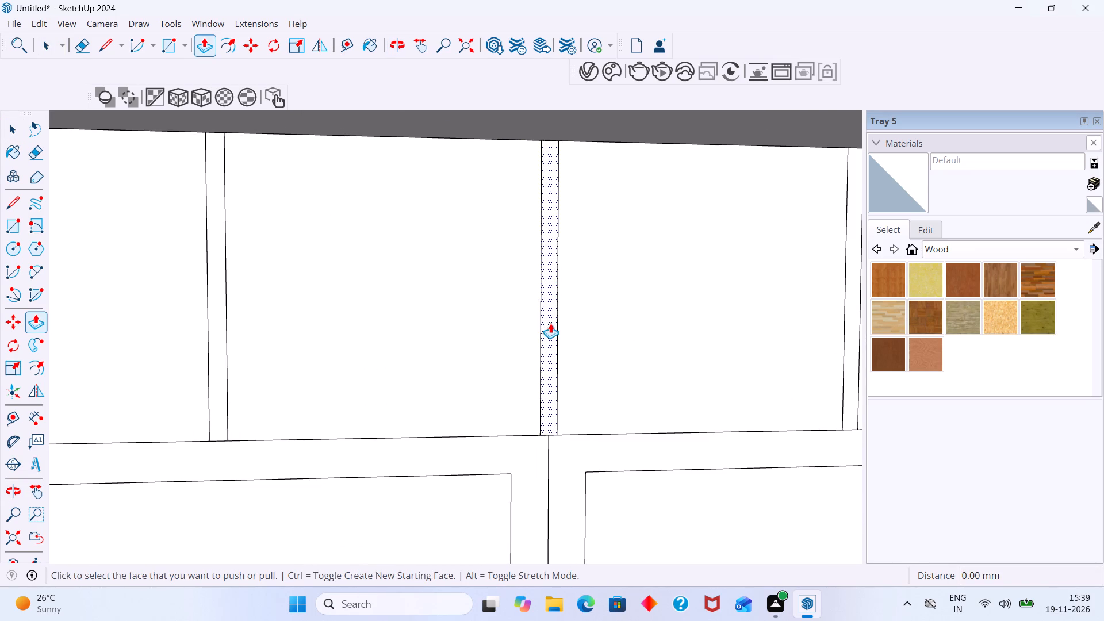
# Extrude the first short divider strip under the upper shelf 609.60 mm, flush with the frame's front edge.
pyautogui.click(221, 394)
pyautogui.scroll(-10, 185, 390)
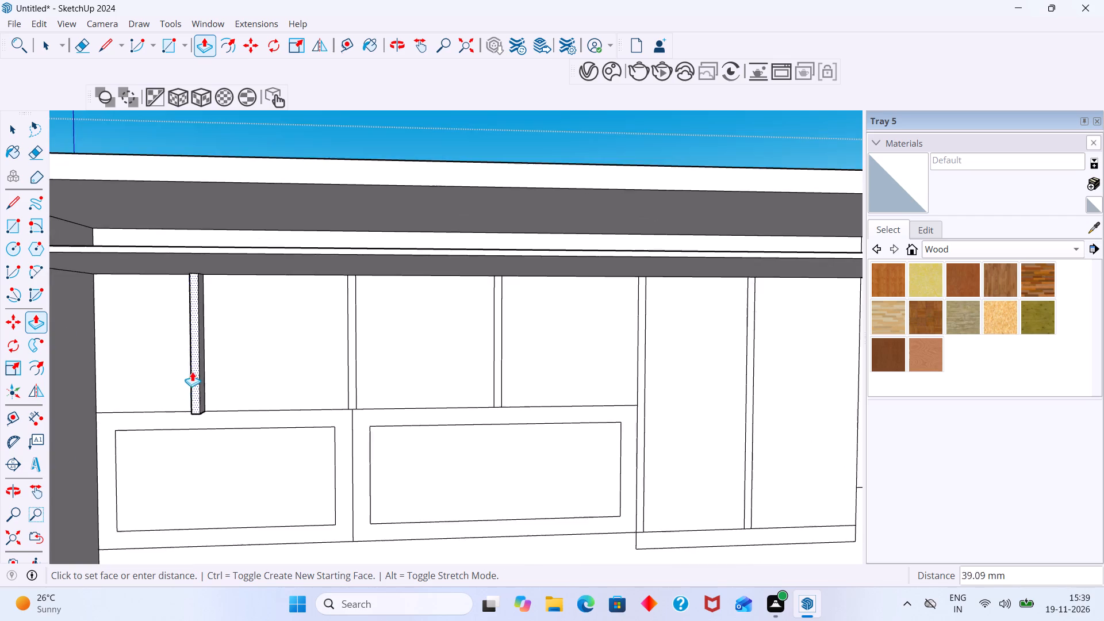
pyautogui.scroll(-4, 250, 315)
pyautogui.scroll(-7, 148, 309)
pyautogui.scroll(11, 126, 301)
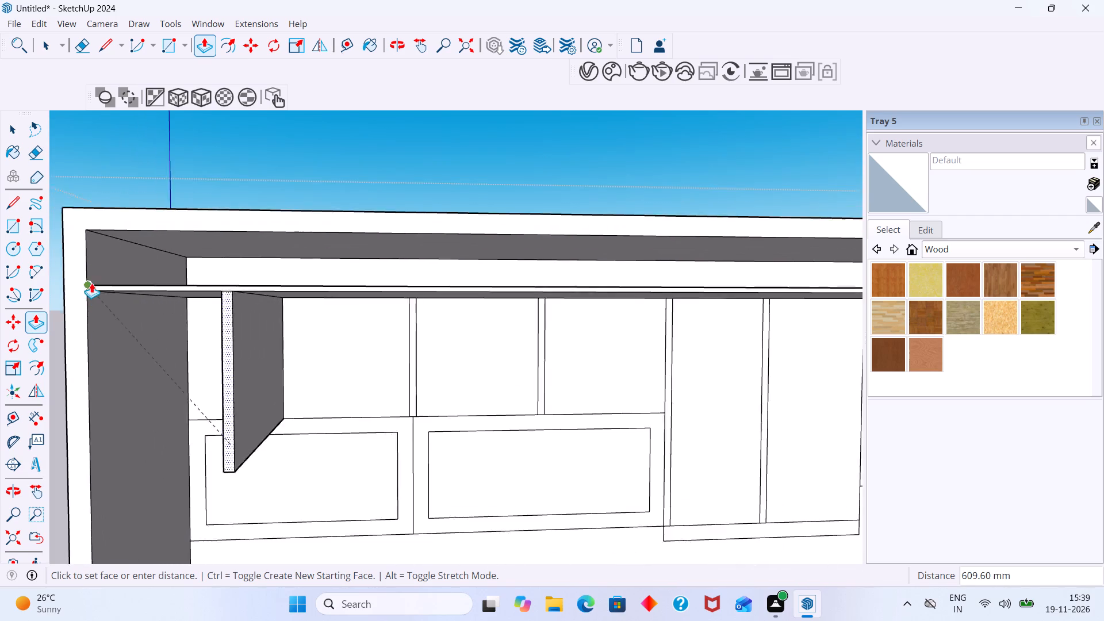
pyautogui.scroll(12, 91, 283)
pyautogui.click(81, 306)
# Extrude the remaining two short divider strips and the two tall ones beside them to the same 609.60 mm depth.
pyautogui.scroll(-6, 259, 316)
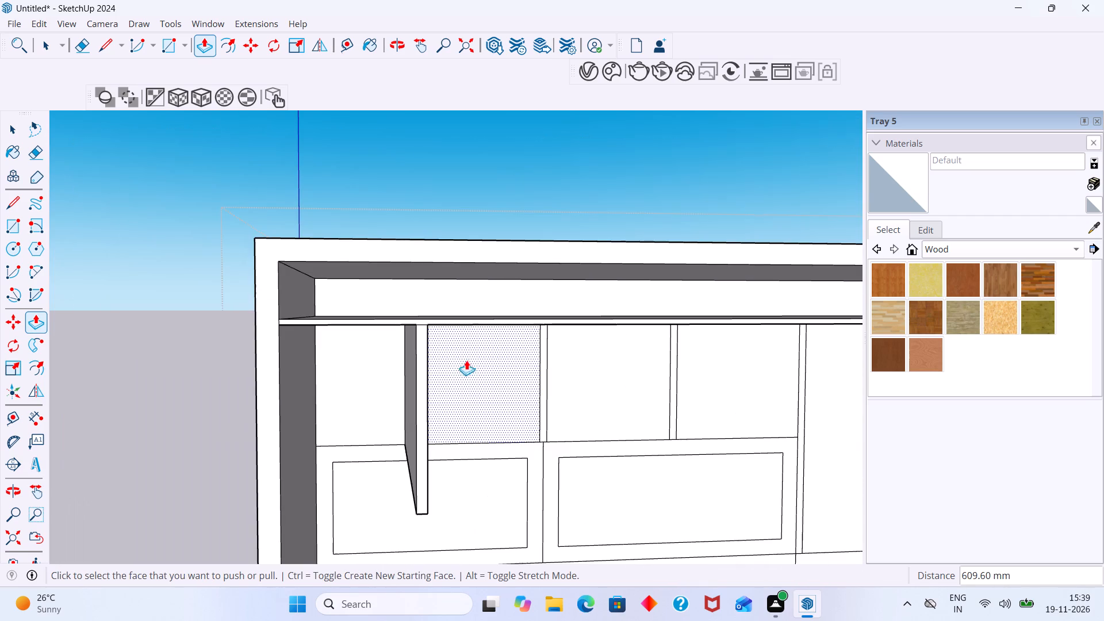
pyautogui.scroll(5, 543, 404)
pyautogui.doubleClick(543, 404)
pyautogui.scroll(-7, 549, 400)
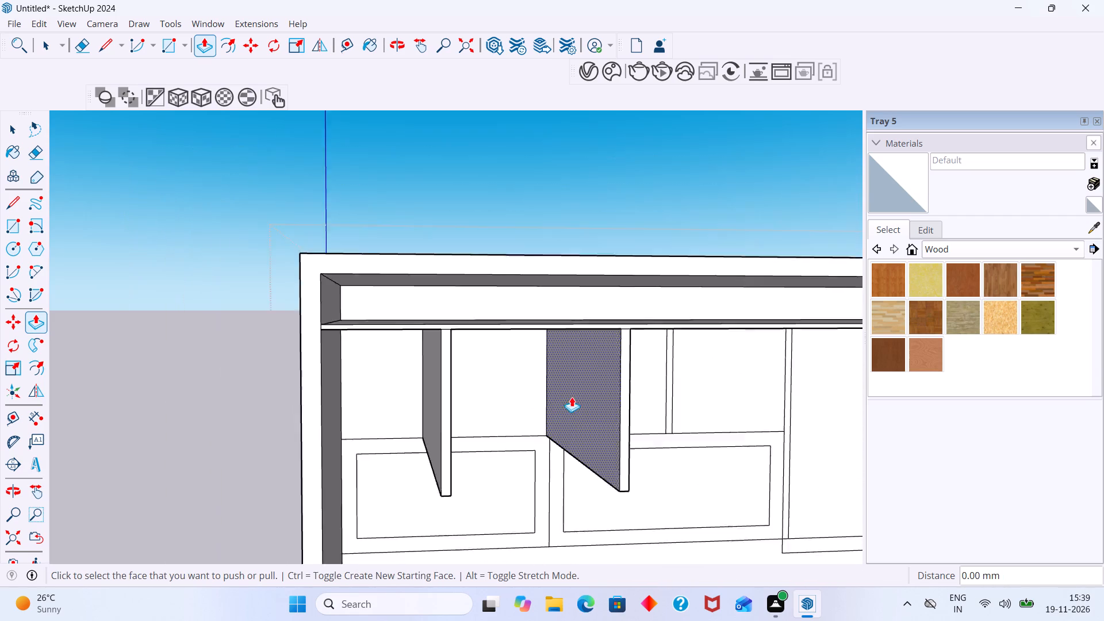
pyautogui.scroll(-2, 572, 397)
pyautogui.scroll(8, 646, 404)
pyautogui.doubleClick(651, 407)
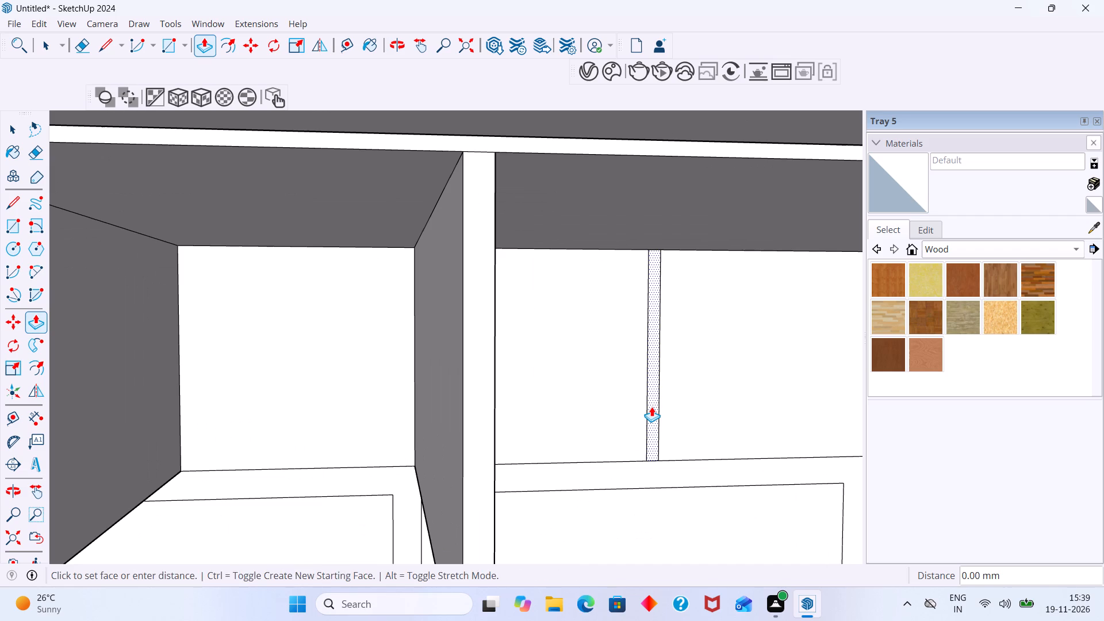
pyautogui.scroll(-9, 651, 407)
pyautogui.moveTo(687, 401); pyautogui.dragTo(467, 396, button='middle')
pyautogui.scroll(9, 591, 408)
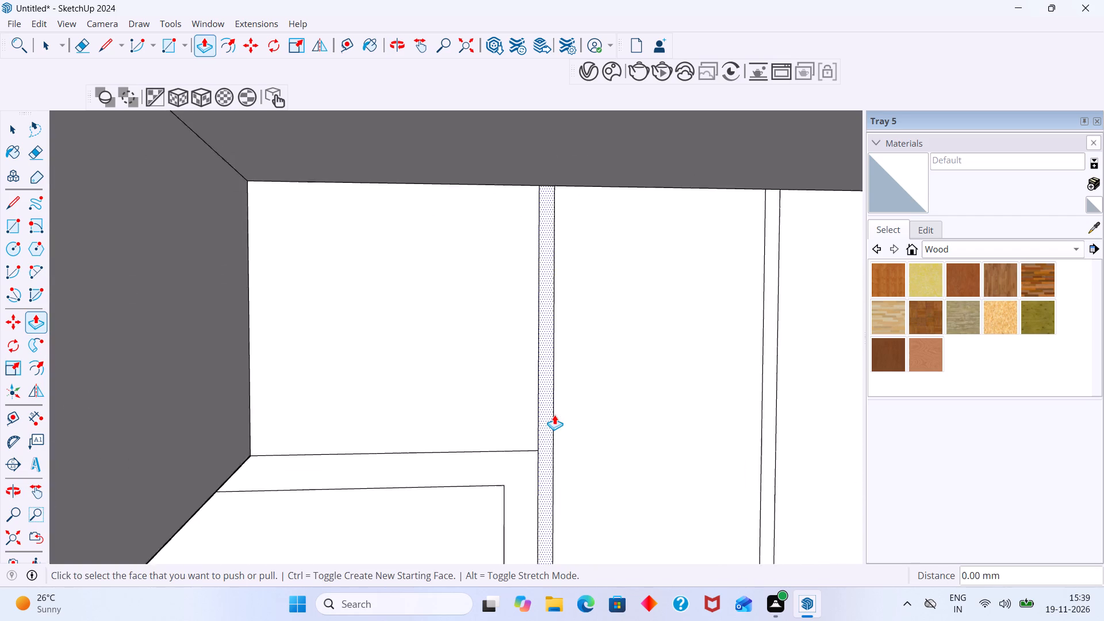
pyautogui.scroll(4, 554, 415)
pyautogui.doubleClick(551, 419)
pyautogui.scroll(-16, 547, 418)
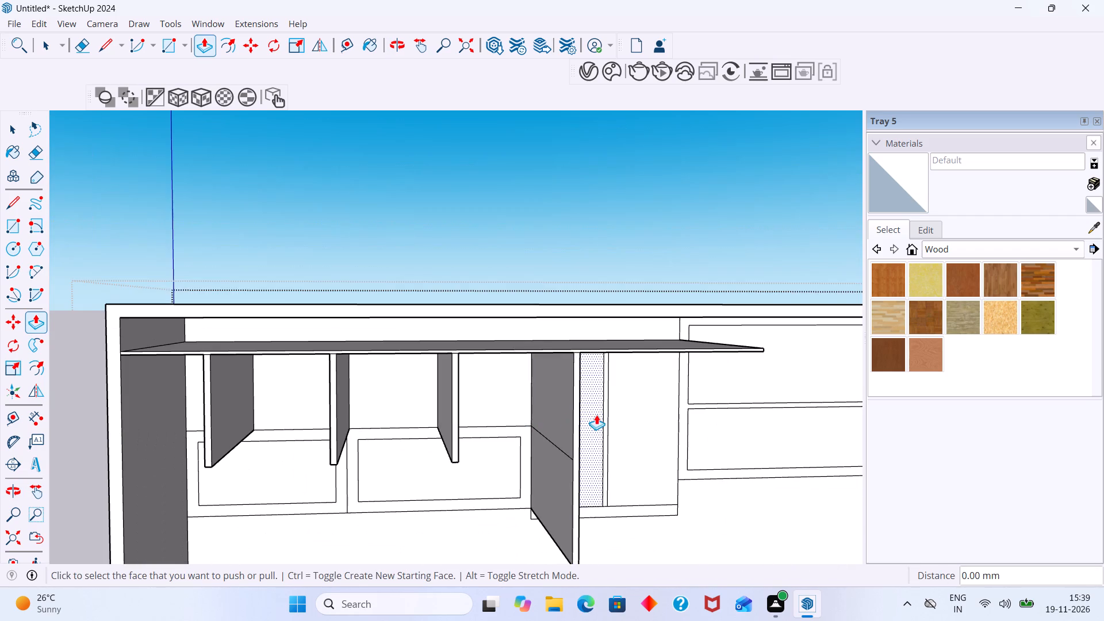
pyautogui.moveTo(597, 415); pyautogui.dragTo(569, 419, button='middle')
pyautogui.scroll(12, 626, 421)
pyautogui.doubleClick(612, 436)
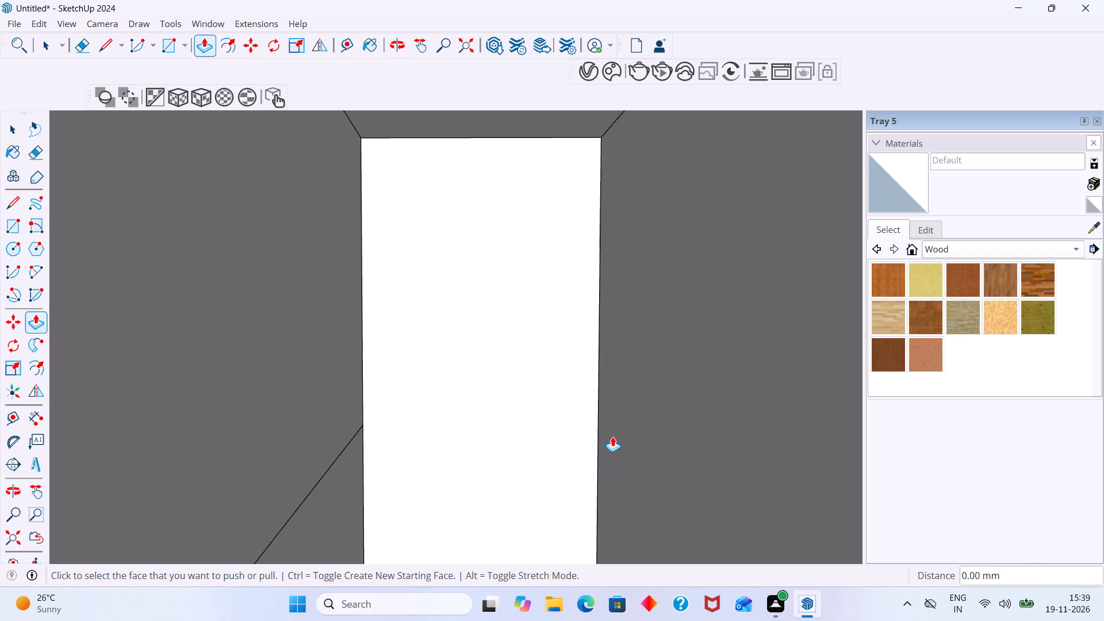
# Extrude the surround of the two stacked upper compartments beside the tall dividers to the same 609.60 mm depth.
pyautogui.scroll(-15, 603, 433)
pyautogui.moveTo(675, 438); pyautogui.dragTo(628, 435, button='middle')
pyautogui.scroll(4, 748, 377)
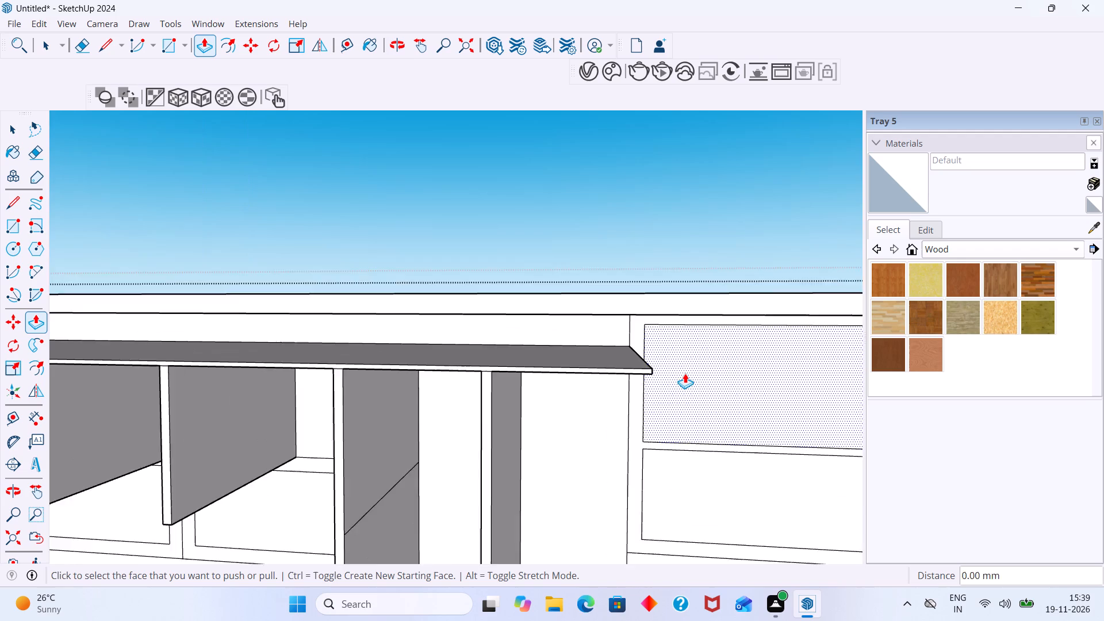
pyautogui.scroll(11, 685, 373)
pyautogui.doubleClick(604, 394)
pyautogui.scroll(-7, 604, 394)
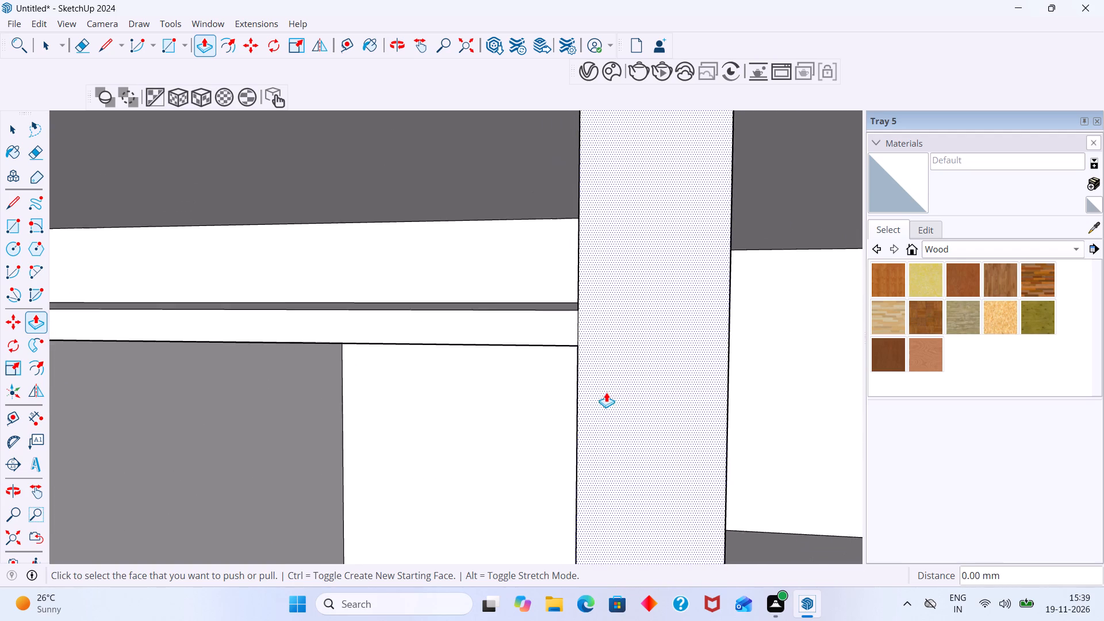
pyautogui.scroll(-20, 606, 392)
pyautogui.scroll(-16, 606, 392)
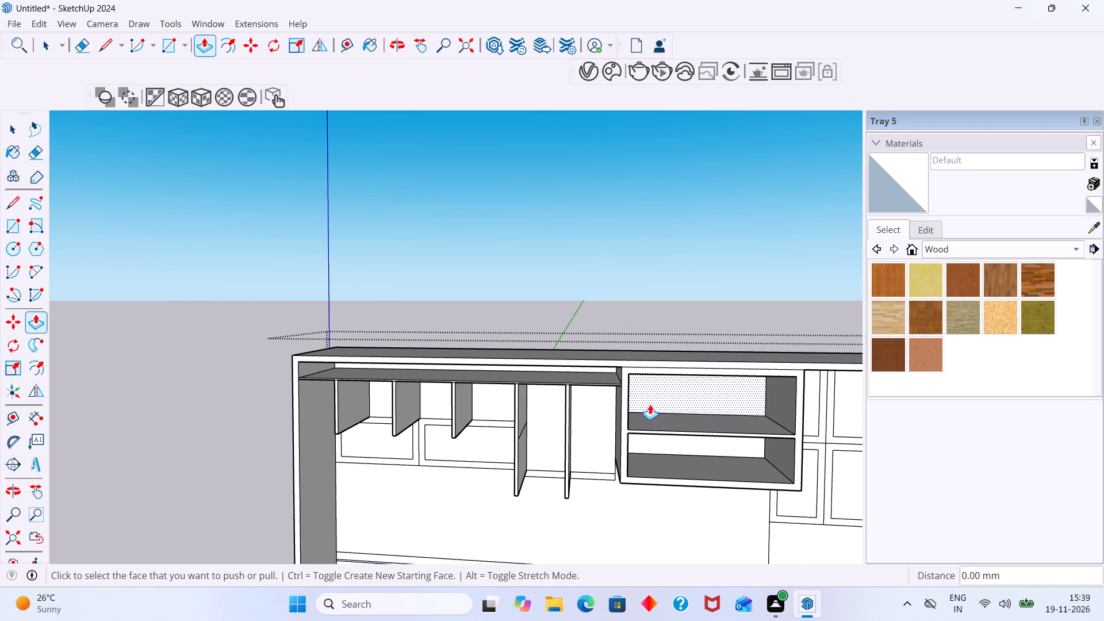
pyautogui.scroll(-1, 670, 415)
pyautogui.moveTo(670, 415); pyautogui.dragTo(590, 302, button='middle')
pyautogui.moveTo(629, 337); pyautogui.dragTo(558, 309, button='middle')
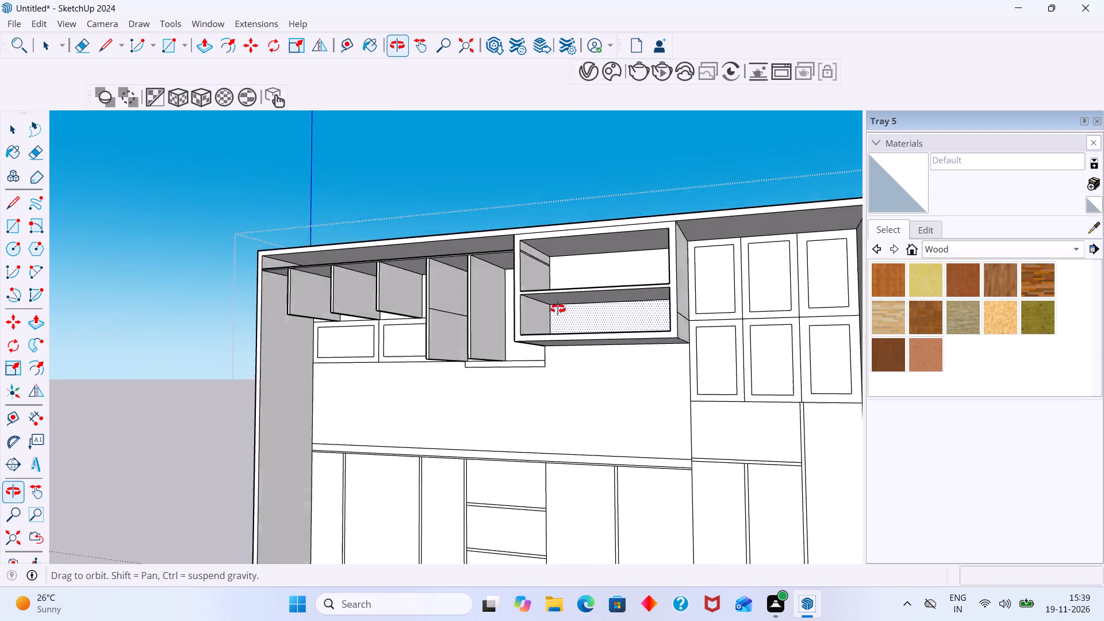
# Erase the stray horizontal line across the outer face of the first tall divider beside the short divider compartments.
pyautogui.moveTo(558, 309); pyautogui.dragTo(699, 283, button='middle')
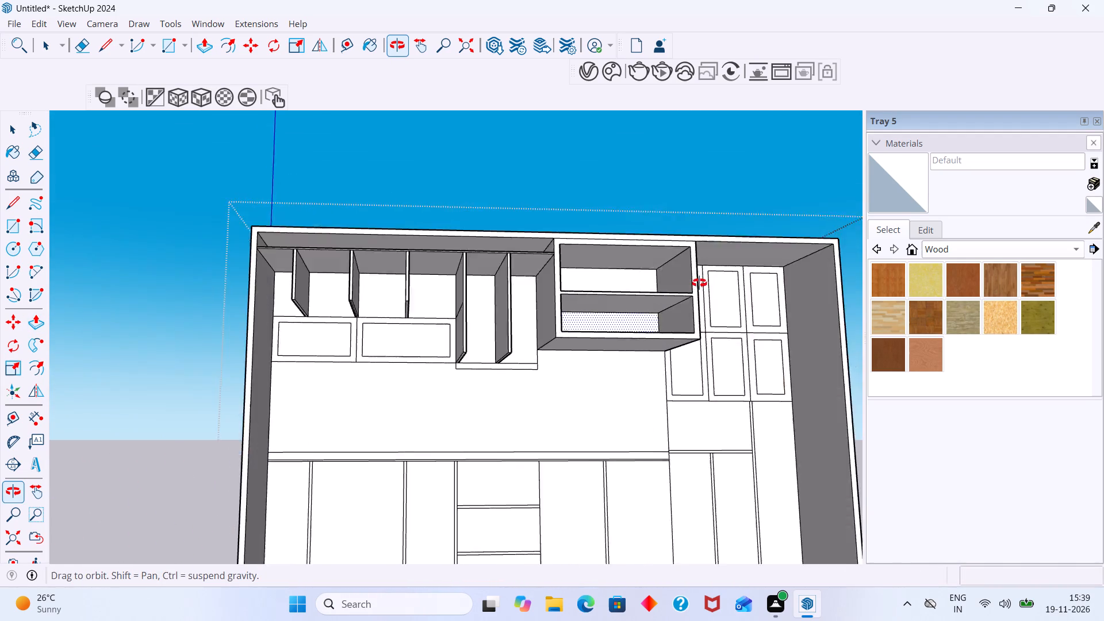
pyautogui.moveTo(699, 283); pyautogui.dragTo(571, 328, button='middle')
pyautogui.press('space')
pyautogui.moveTo(458, 379); pyautogui.dragTo(637, 353, button='middle')
pyautogui.moveTo(438, 362); pyautogui.dragTo(558, 389, button='middle')
pyautogui.scroll(2, 526, 332)
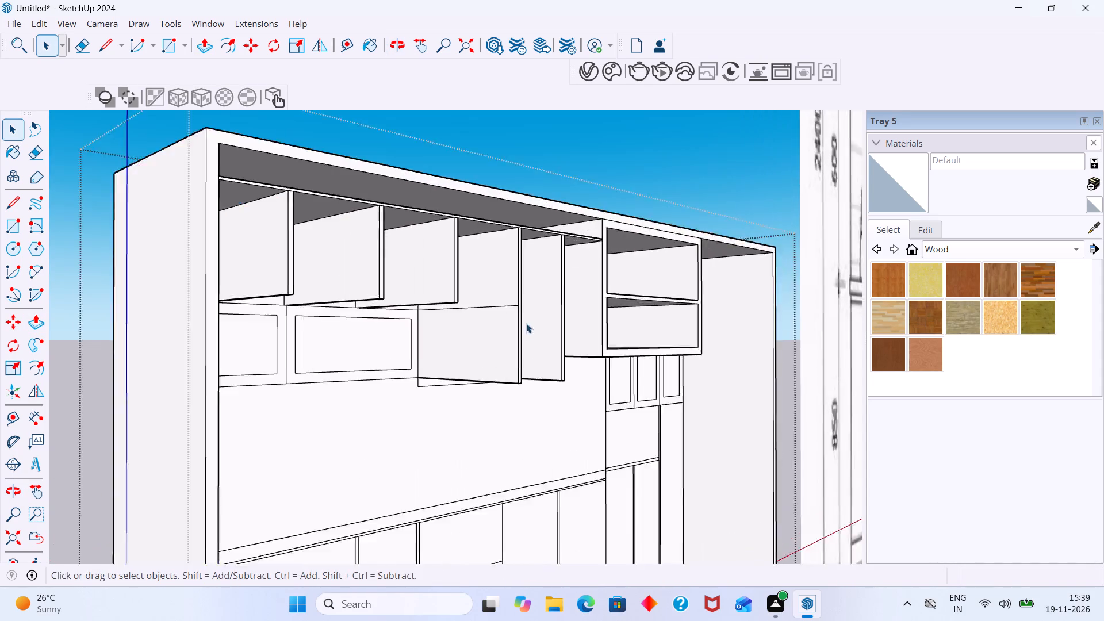
pyautogui.scroll(8, 526, 323)
pyautogui.click(485, 298)
pyautogui.press('e')
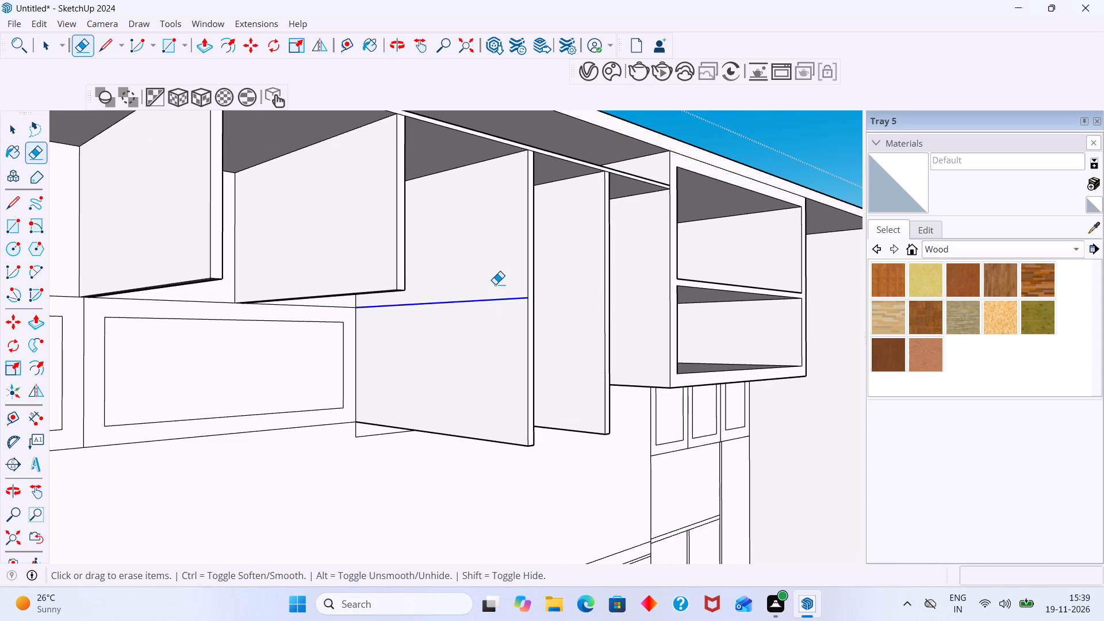
pyautogui.moveTo(495, 279); pyautogui.dragTo(489, 342)
# Erase the matching stray horizontal line on the opposite face of the first tall divider.
pyautogui.scroll(-3, 506, 308)
pyautogui.moveTo(501, 309); pyautogui.dragTo(342, 319, button='middle')
pyautogui.moveTo(376, 307); pyautogui.dragTo(300, 323, button='middle')
pyautogui.scroll(-1, 388, 311)
pyautogui.keyDown('shift'); pyautogui.moveTo(363, 321); pyautogui.dragTo(697, 283, button='middle'); pyautogui.keyUp('shift')
pyautogui.scroll(2, 527, 312)
pyautogui.moveTo(566, 306); pyautogui.dragTo(361, 316, button='middle')
pyautogui.scroll(7, 480, 275)
pyautogui.moveTo(498, 260); pyautogui.dragTo(479, 369)
pyautogui.scroll(-10, 490, 337)
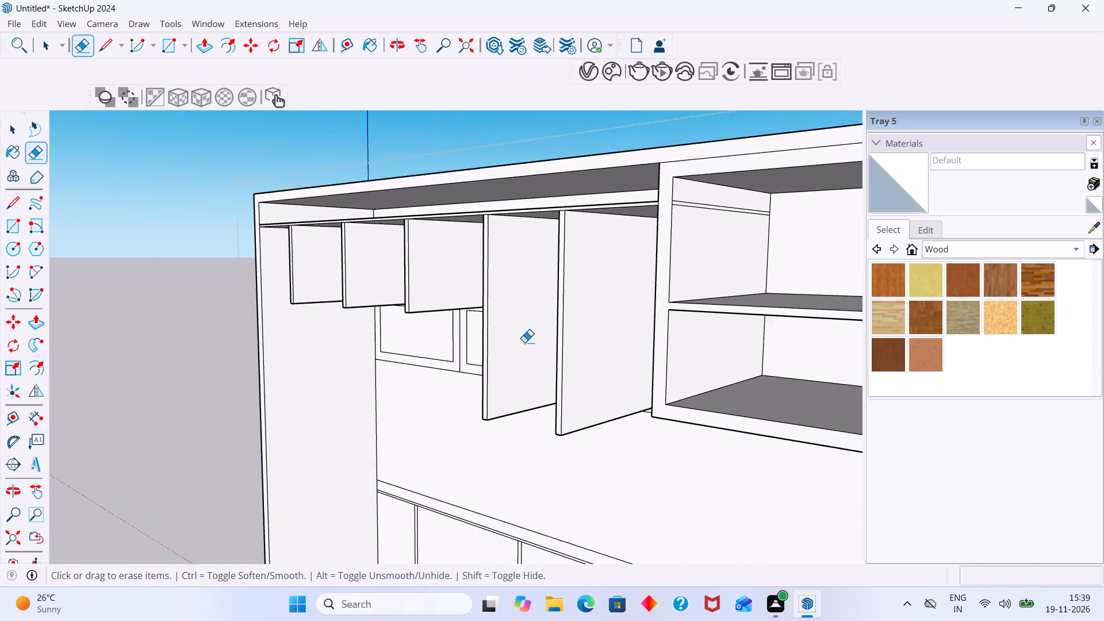
# Erase the stray line on the outer side of the two stacked upper compartments, facing the tall panelled unit.
pyautogui.middleClick(687, 351)
pyautogui.scroll(-3, 688, 352)
pyautogui.moveTo(609, 369); pyautogui.dragTo(816, 378, button='middle')
pyautogui.scroll(-4, 732, 394)
pyautogui.keyDown('shift'); pyautogui.moveTo(712, 401); pyautogui.dragTo(529, 409, button='middle'); pyautogui.keyUp('shift')
pyautogui.moveTo(550, 411); pyautogui.dragTo(758, 372, button='middle')
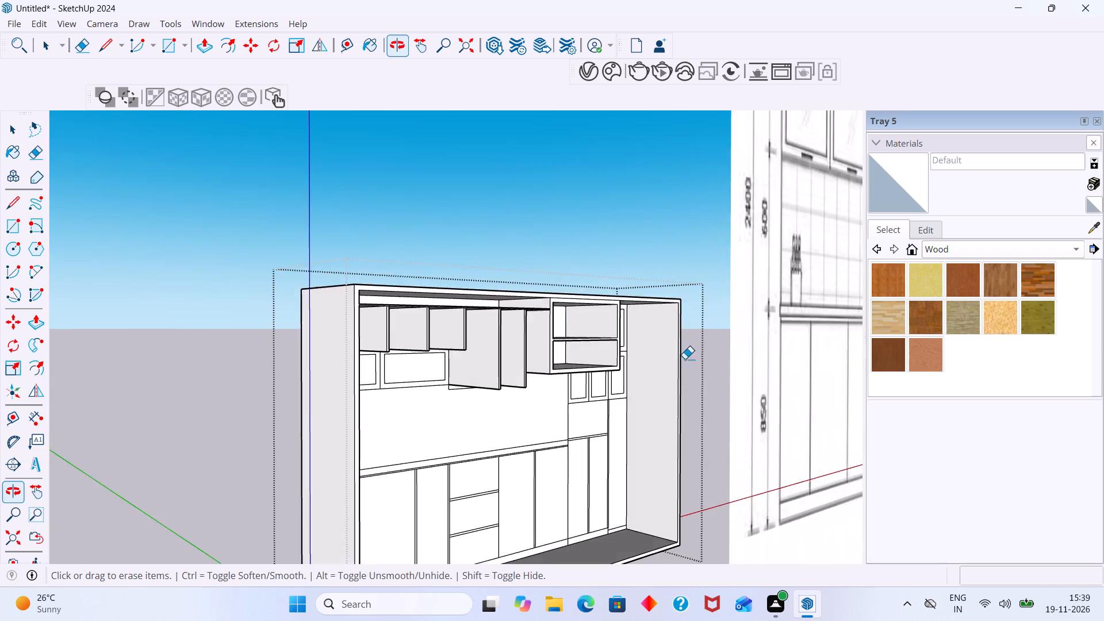
pyautogui.scroll(5, 634, 353)
pyautogui.moveTo(380, 301); pyautogui.dragTo(288, 331, button='middle')
pyautogui.moveTo(445, 324); pyautogui.dragTo(240, 247, button='middle')
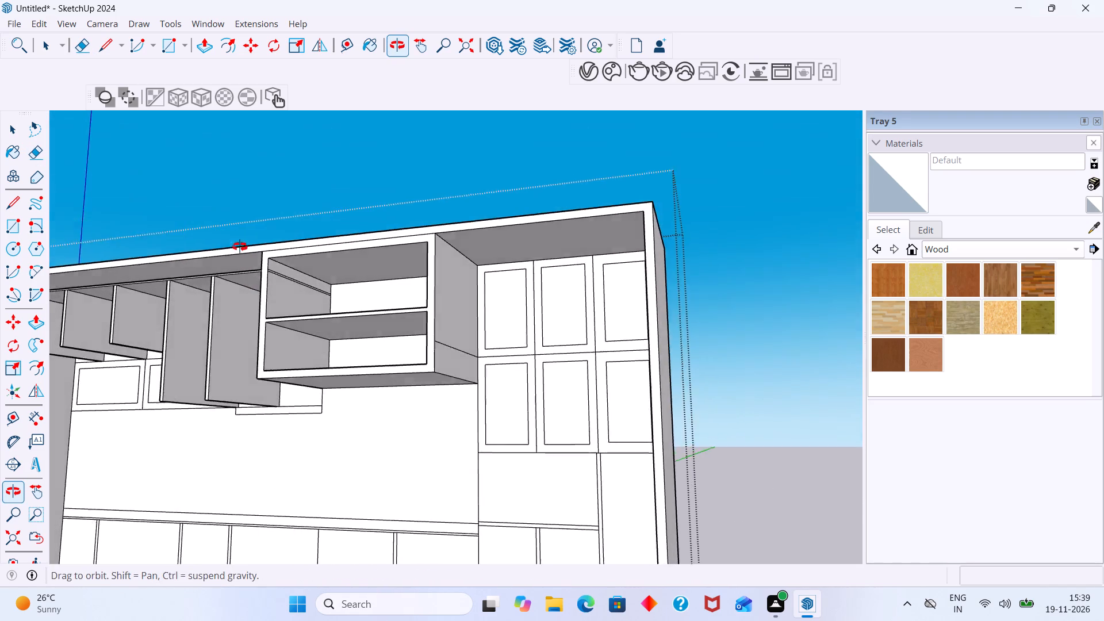
pyautogui.moveTo(240, 247); pyautogui.dragTo(248, 239, button='middle')
pyautogui.scroll(9, 472, 365)
pyautogui.moveTo(458, 320); pyautogui.dragTo(453, 340)
pyautogui.scroll(-10, 449, 339)
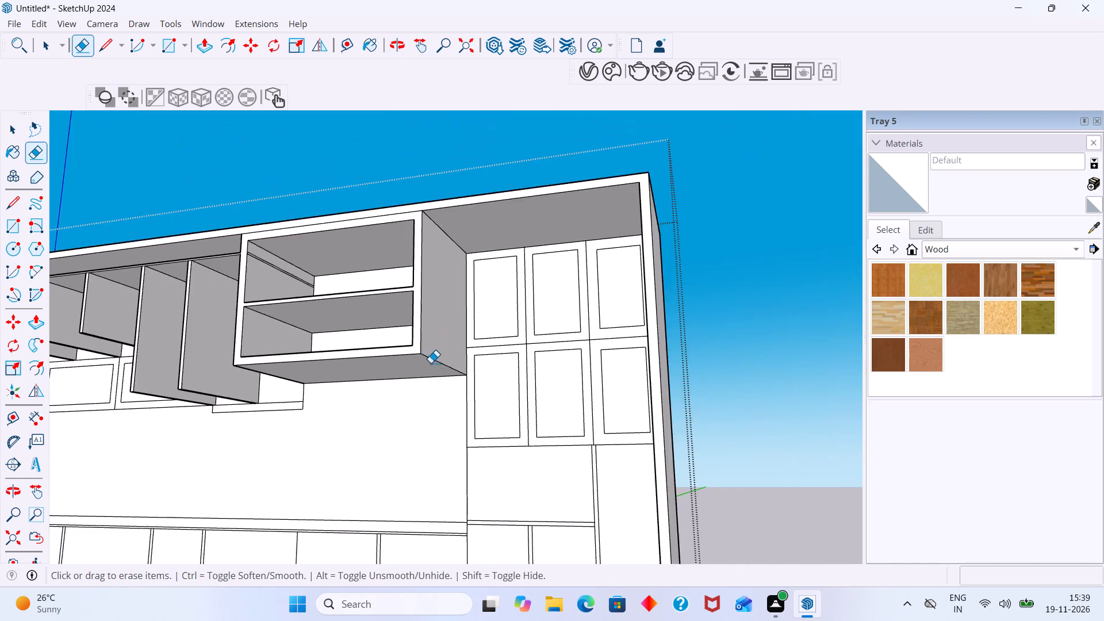
# Extrude the borders of the two framed rectangles below the short dividers 609.60 mm, flush with the frame's front.
pyautogui.moveTo(434, 368); pyautogui.dragTo(534, 285, button='middle')
pyautogui.moveTo(365, 351); pyautogui.dragTo(674, 387, button='middle')
pyautogui.moveTo(555, 385); pyautogui.dragTo(379, 476, button='middle')
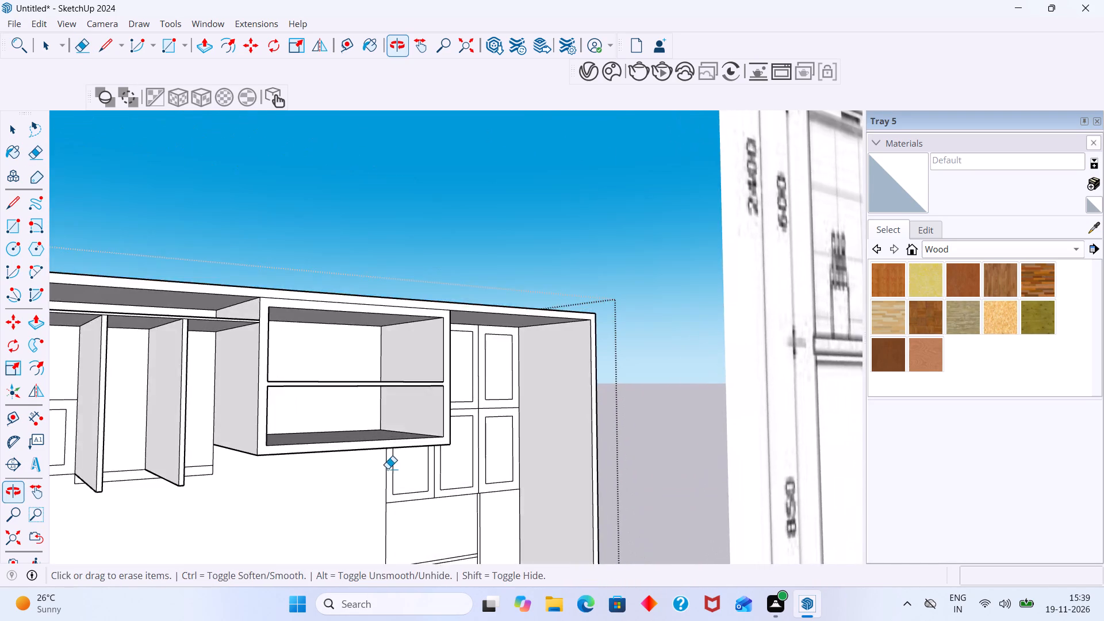
pyautogui.scroll(-4, 386, 469)
pyautogui.moveTo(385, 469); pyautogui.dragTo(557, 415, button='middle')
pyautogui.moveTo(512, 434); pyautogui.dragTo(377, 492, button='middle')
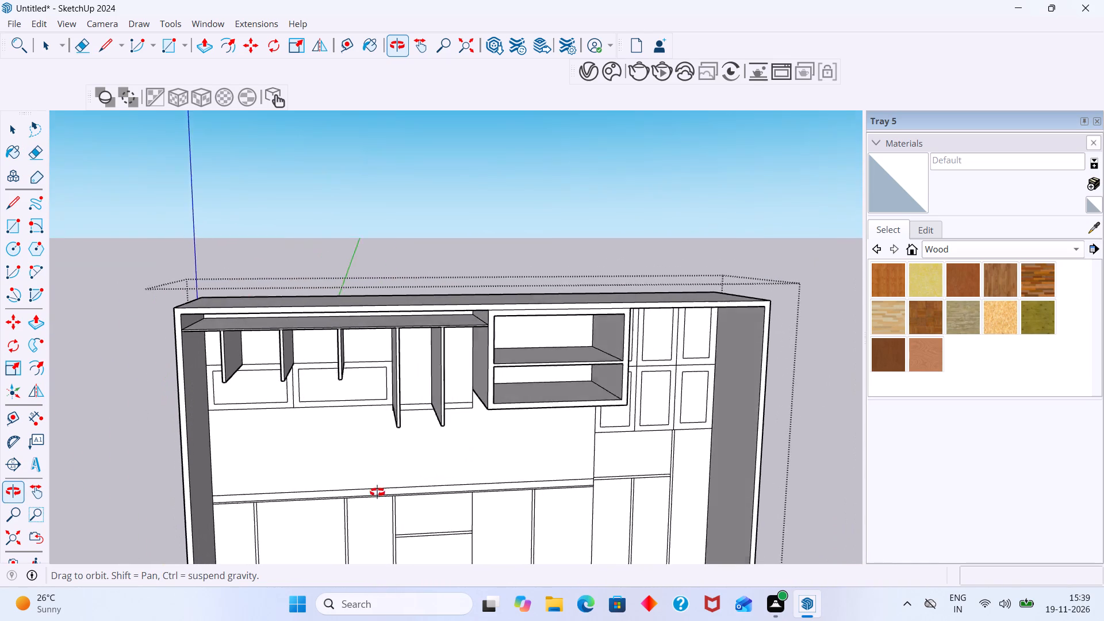
pyautogui.moveTo(377, 492); pyautogui.dragTo(421, 369, button='middle')
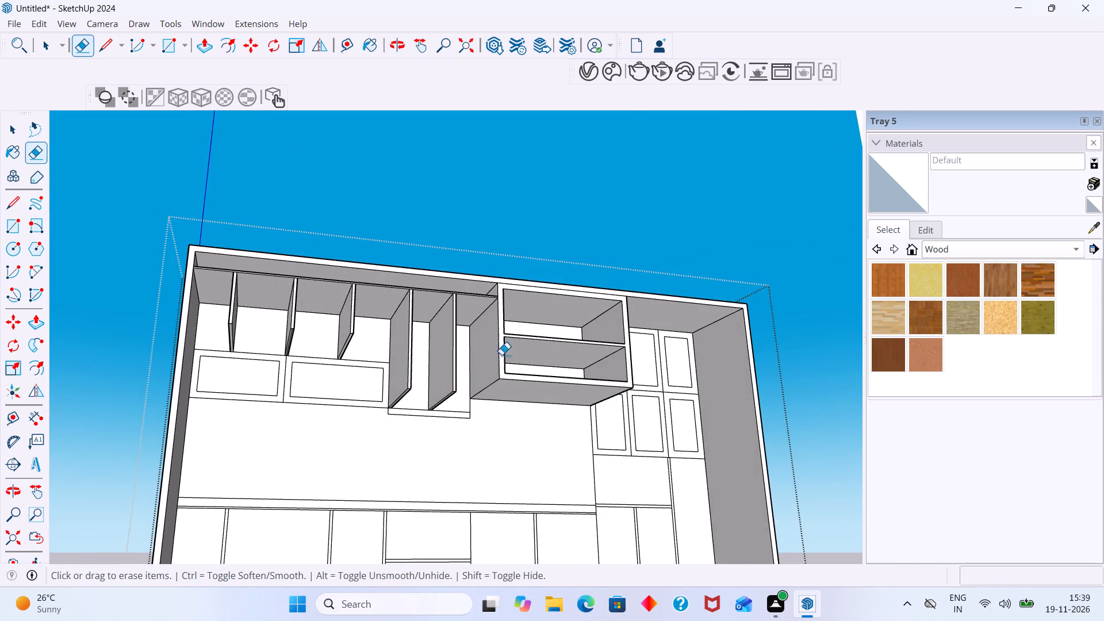
pyautogui.moveTo(502, 340); pyautogui.dragTo(531, 271, button='middle')
pyautogui.press('space')
pyautogui.moveTo(344, 393); pyautogui.dragTo(324, 453, button='middle')
pyautogui.scroll(6, 295, 382)
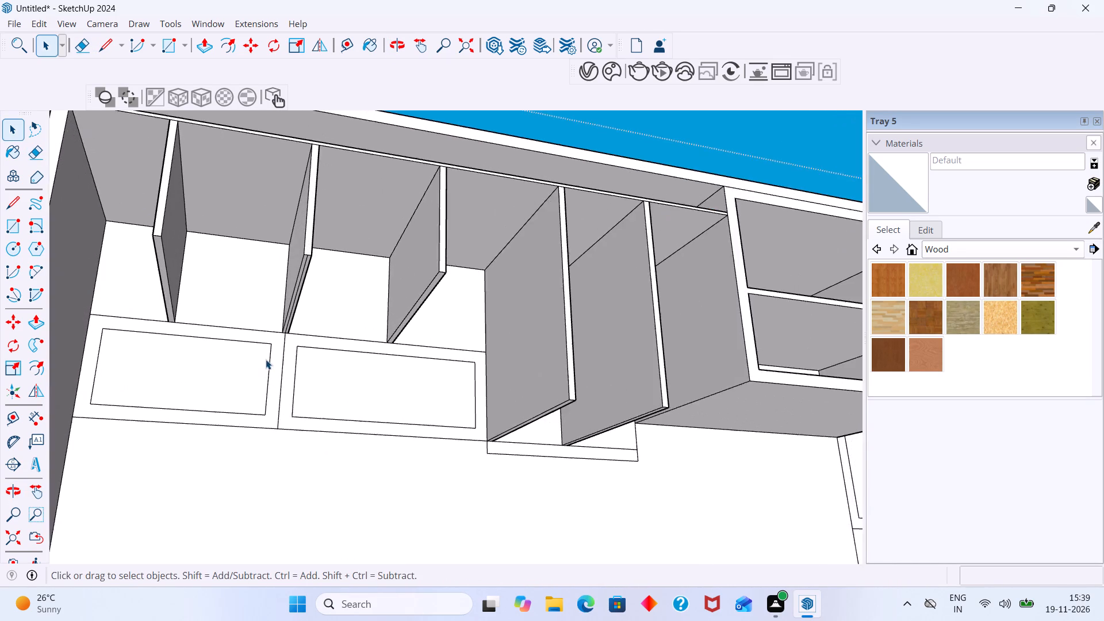
pyautogui.scroll(3, 266, 359)
pyautogui.click(278, 347)
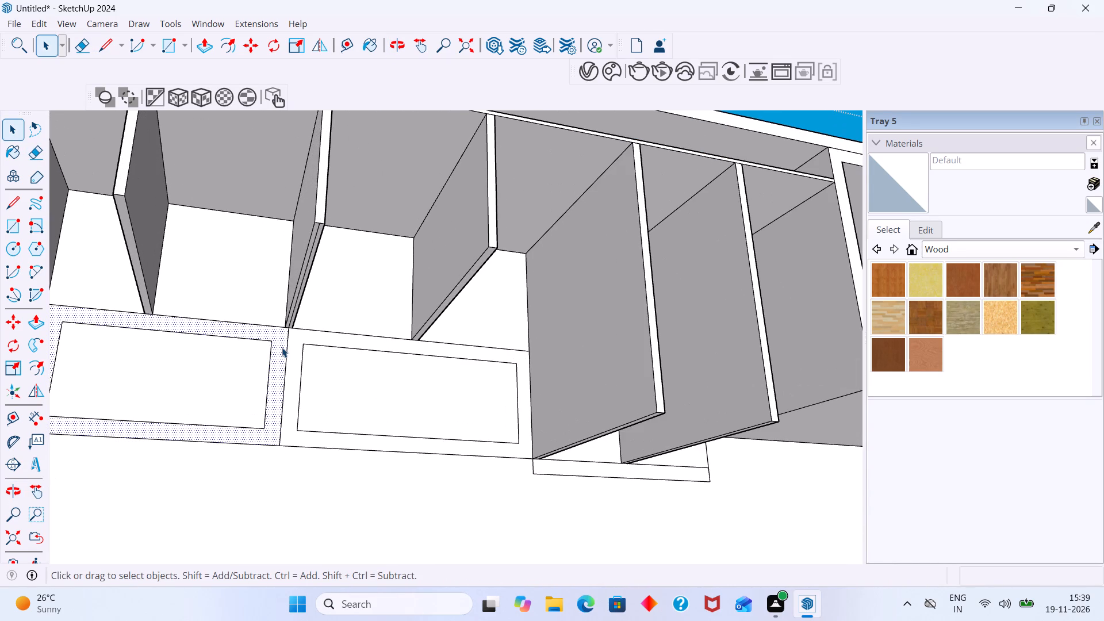
pyautogui.press('p')
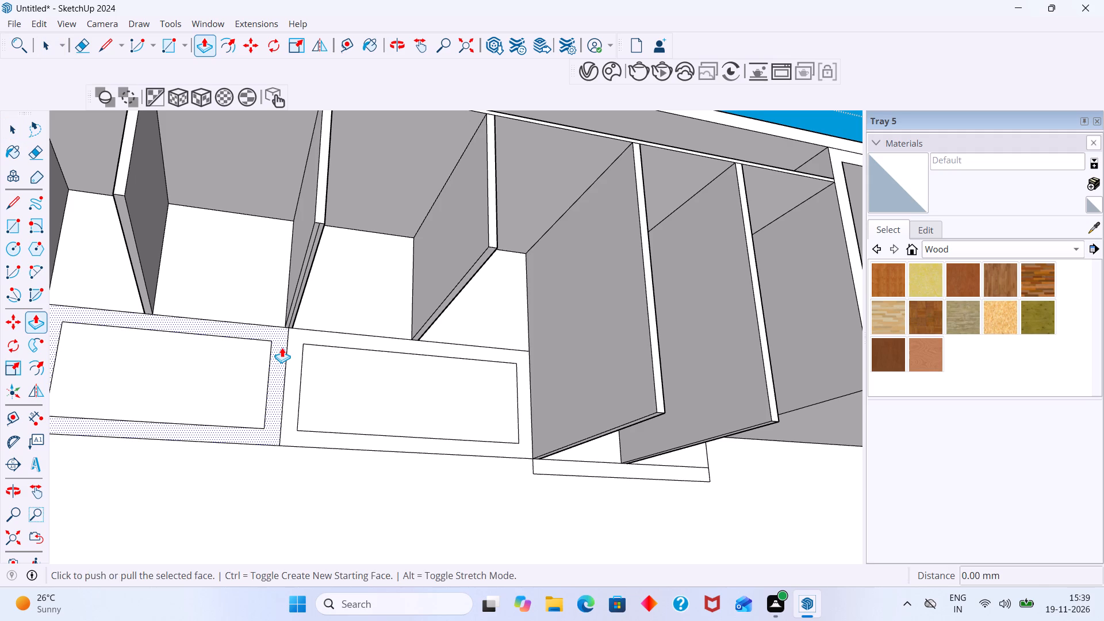
pyautogui.click(282, 347)
pyautogui.doubleClick(347, 335)
pyautogui.scroll(1, 347, 335)
pyautogui.scroll(-8, 347, 335)
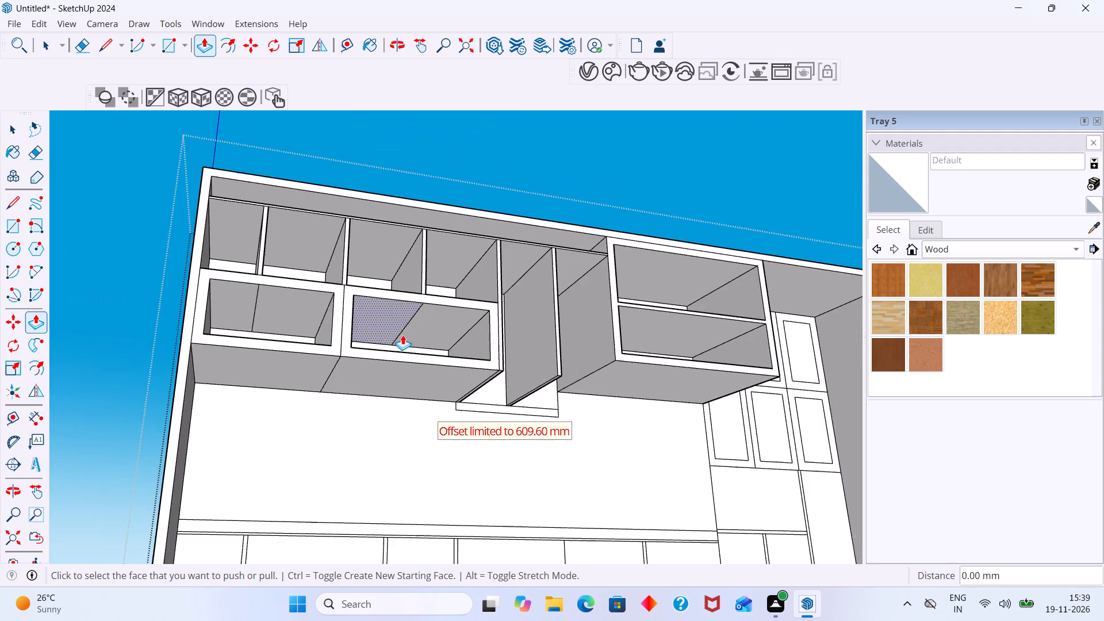
# Erase the stray seam lines on the inner top faces of the two extruded lower compartments.
pyautogui.moveTo(403, 338); pyautogui.dragTo(447, 417, button='middle')
pyautogui.press('space')
pyautogui.moveTo(351, 369); pyautogui.dragTo(345, 266, button='middle')
pyautogui.scroll(10, 285, 266)
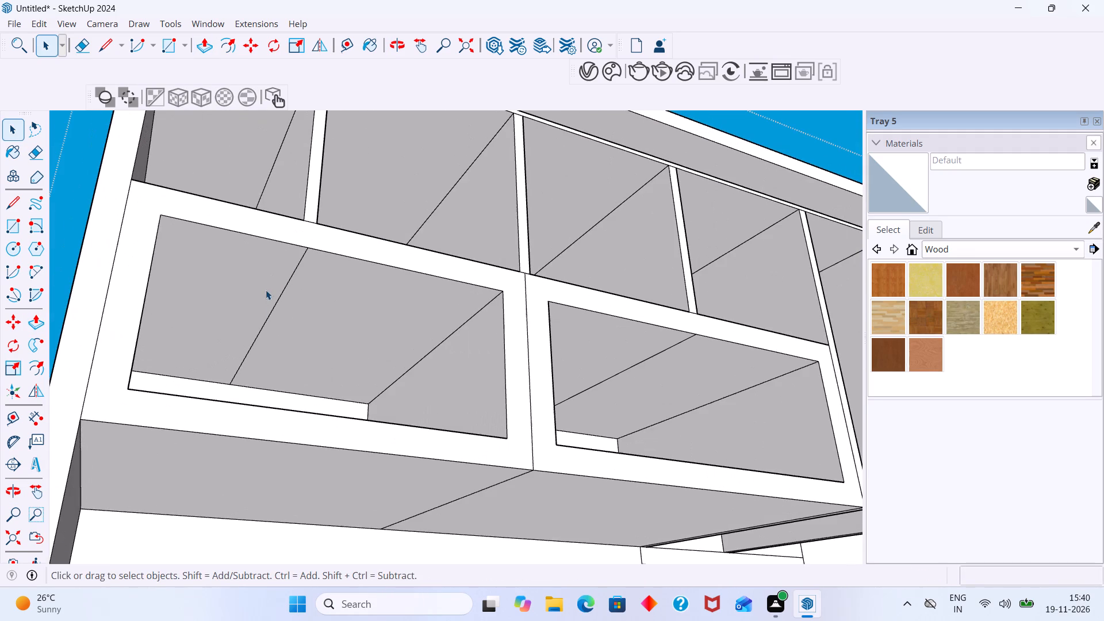
pyautogui.click(294, 279)
pyautogui.press('e')
pyautogui.moveTo(350, 296); pyautogui.dragTo(260, 276)
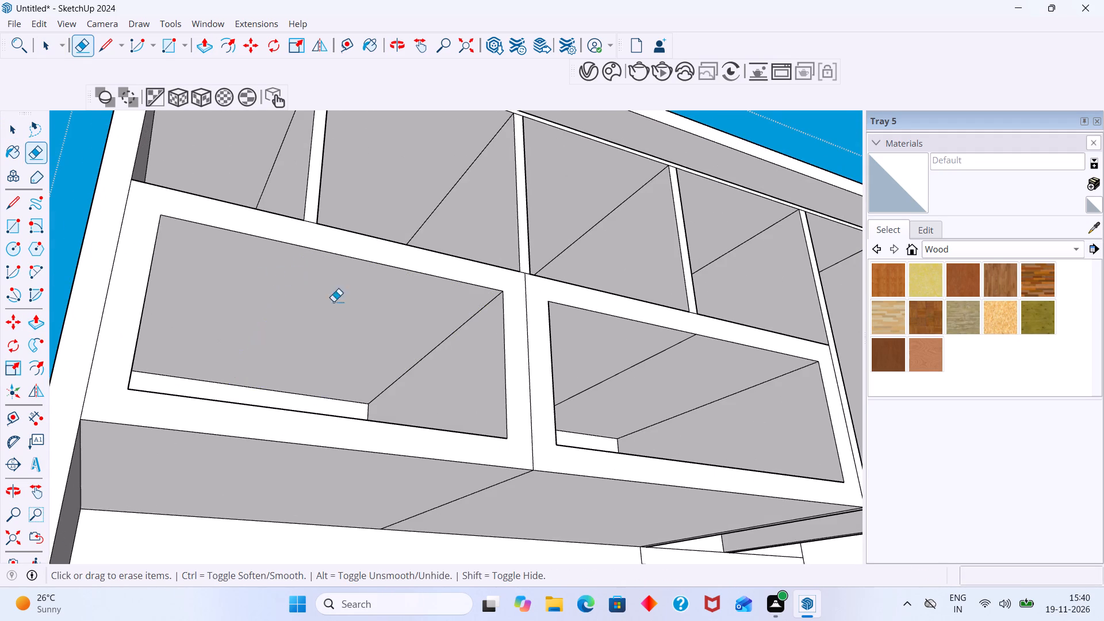
pyautogui.scroll(-5, 349, 308)
pyautogui.moveTo(536, 344); pyautogui.dragTo(488, 503, button='middle')
pyautogui.scroll(2, 395, 500)
pyautogui.moveTo(555, 444); pyautogui.dragTo(543, 295, button='middle')
pyautogui.scroll(2, 581, 422)
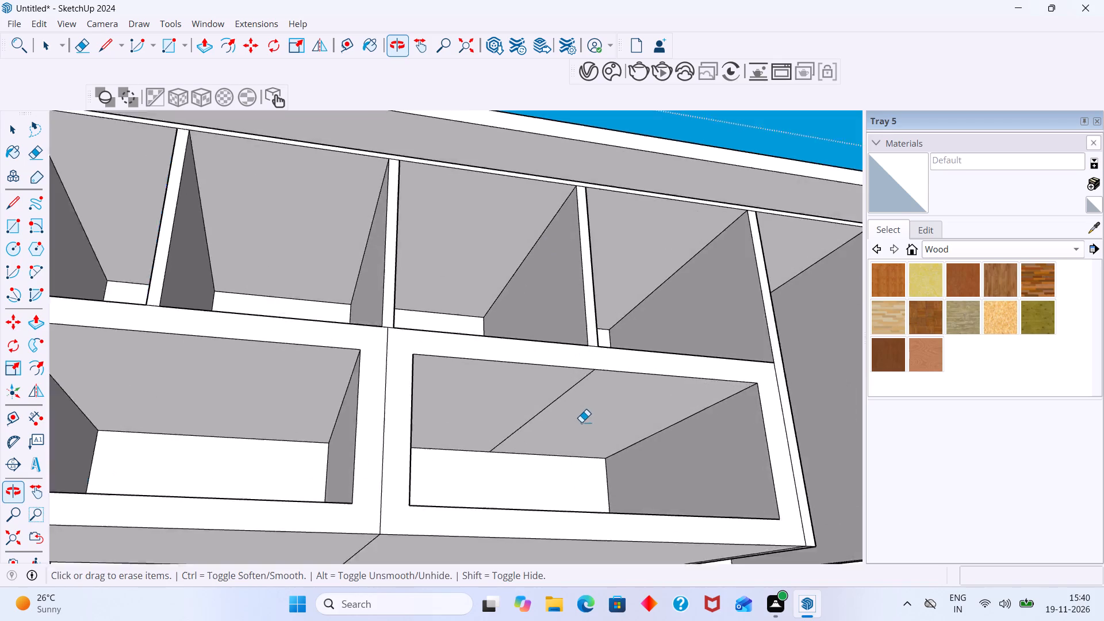
pyautogui.scroll(4, 581, 422)
pyautogui.moveTo(585, 397); pyautogui.dragTo(493, 371)
pyautogui.scroll(-12, 488, 369)
# Erase the seam lines between the two lower compartments on their shared underside and front border.
pyautogui.moveTo(516, 409); pyautogui.dragTo(558, 592, button='middle')
pyautogui.moveTo(466, 503); pyautogui.dragTo(465, 460, button='middle')
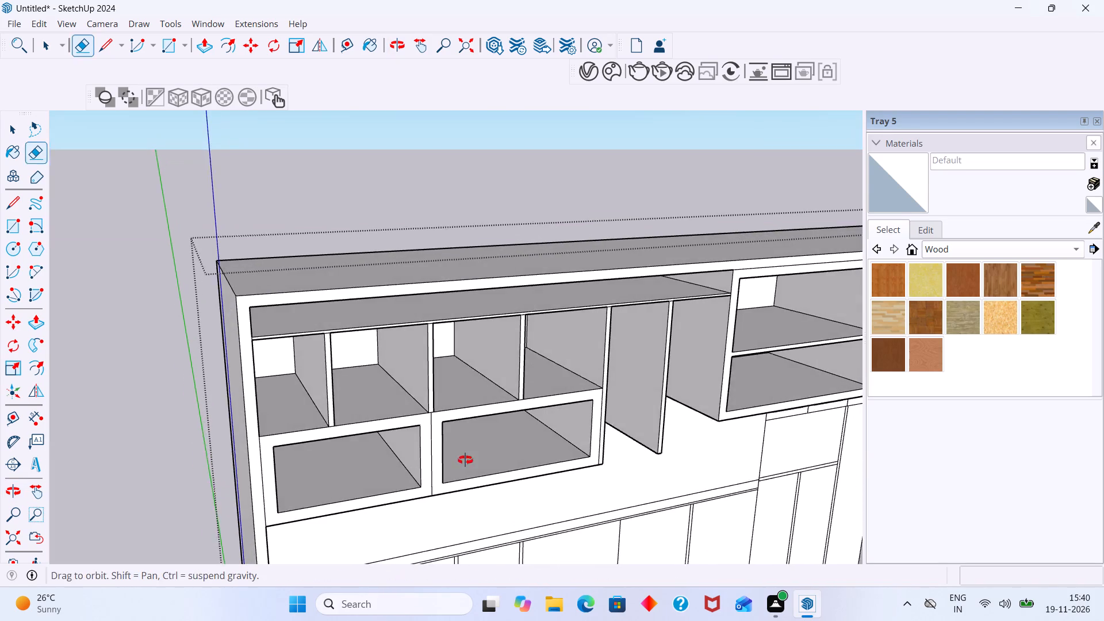
pyautogui.moveTo(465, 460); pyautogui.dragTo(460, 237, button='middle')
pyautogui.scroll(7, 454, 559)
pyautogui.moveTo(411, 476); pyautogui.dragTo(336, 451)
pyautogui.click(399, 379)
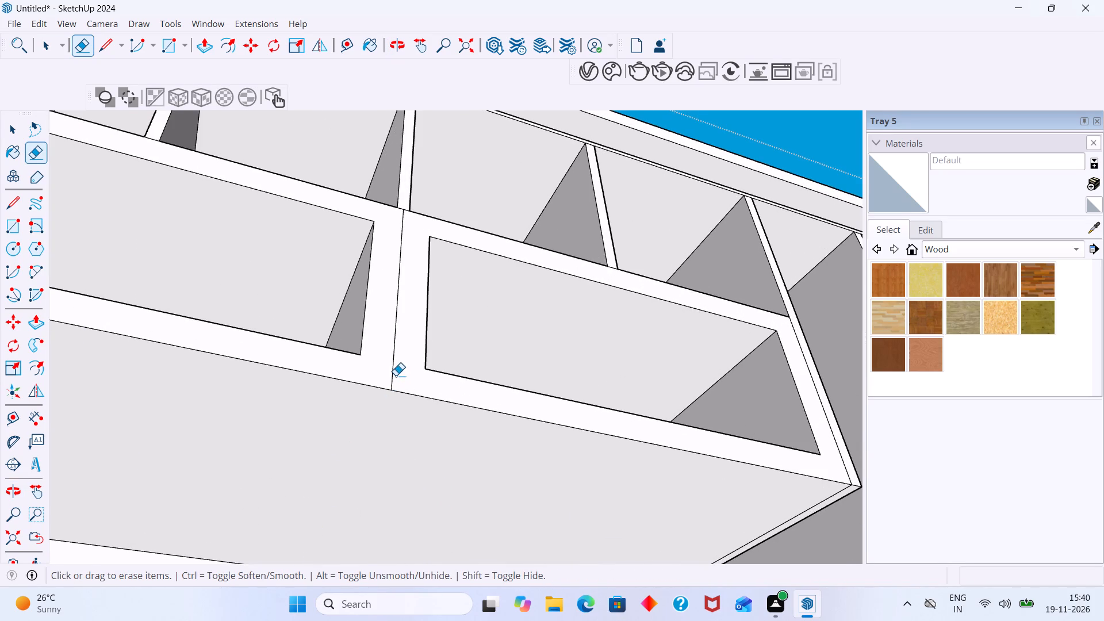
pyautogui.click(390, 374)
pyautogui.click(393, 374)
pyautogui.scroll(-7, 397, 373)
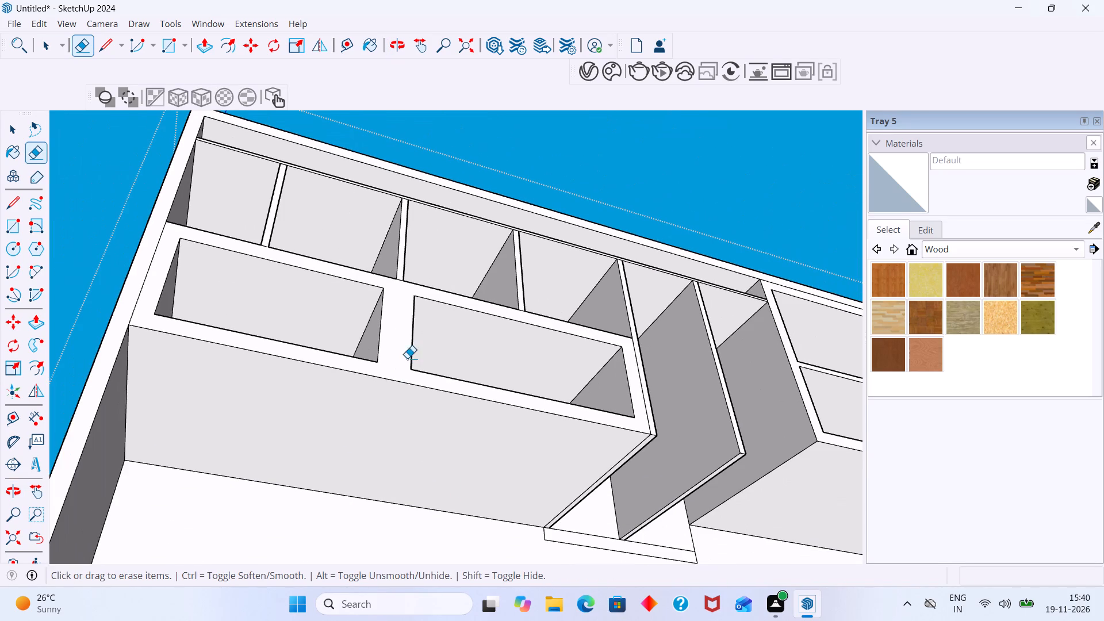
pyautogui.scroll(-6, 390, 283)
pyautogui.moveTo(385, 309); pyautogui.dragTo(408, 492, button='middle')
pyautogui.scroll(-1, 409, 456)
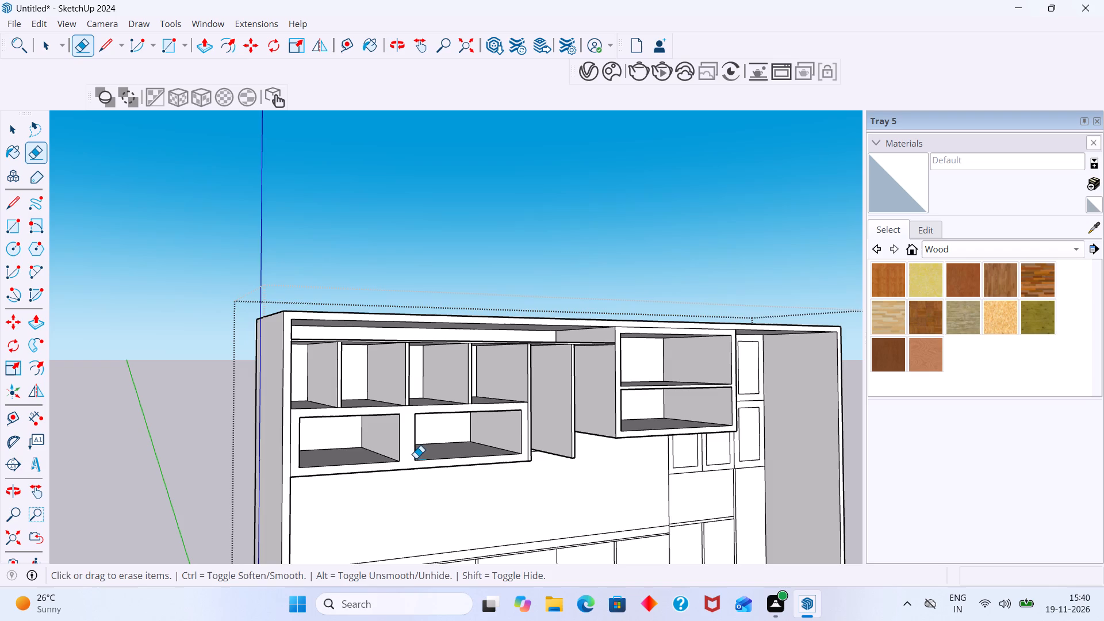
pyautogui.keyDown('shift'); pyautogui.moveTo(411, 457); pyautogui.dragTo(392, 357, button='middle'); pyautogui.keyUp('shift')
pyautogui.scroll(-3, 385, 382)
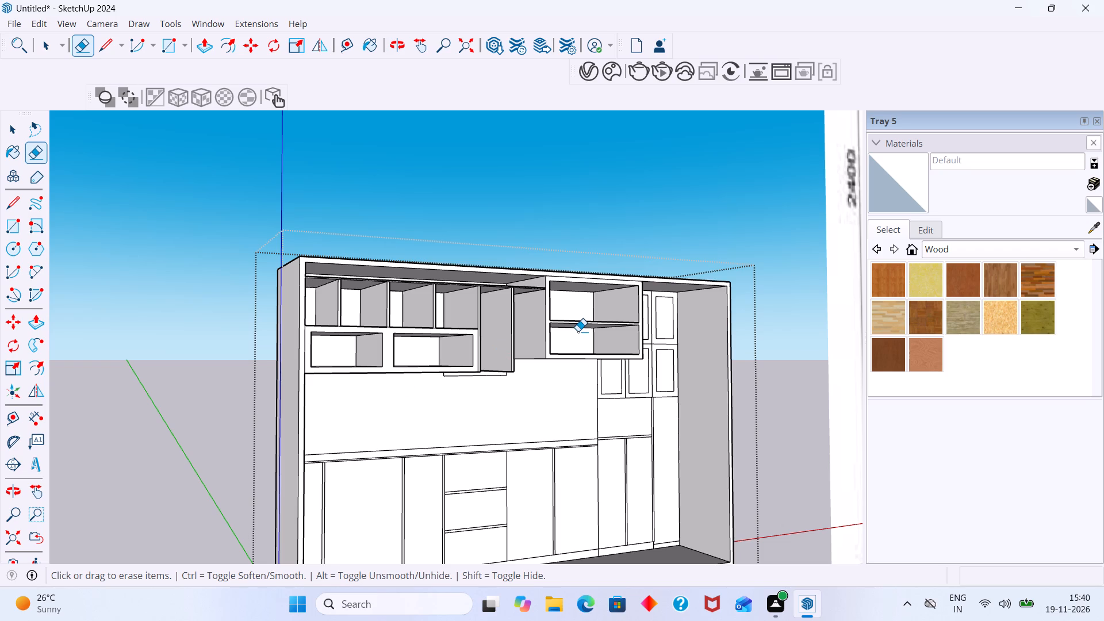
# Extrude the thin bottom strip under the two tall dividers to the same 609.60 mm depth as the frame.
pyautogui.moveTo(548, 416); pyautogui.dragTo(408, 366, button='middle')
pyautogui.press('space')
pyautogui.scroll(6, 459, 375)
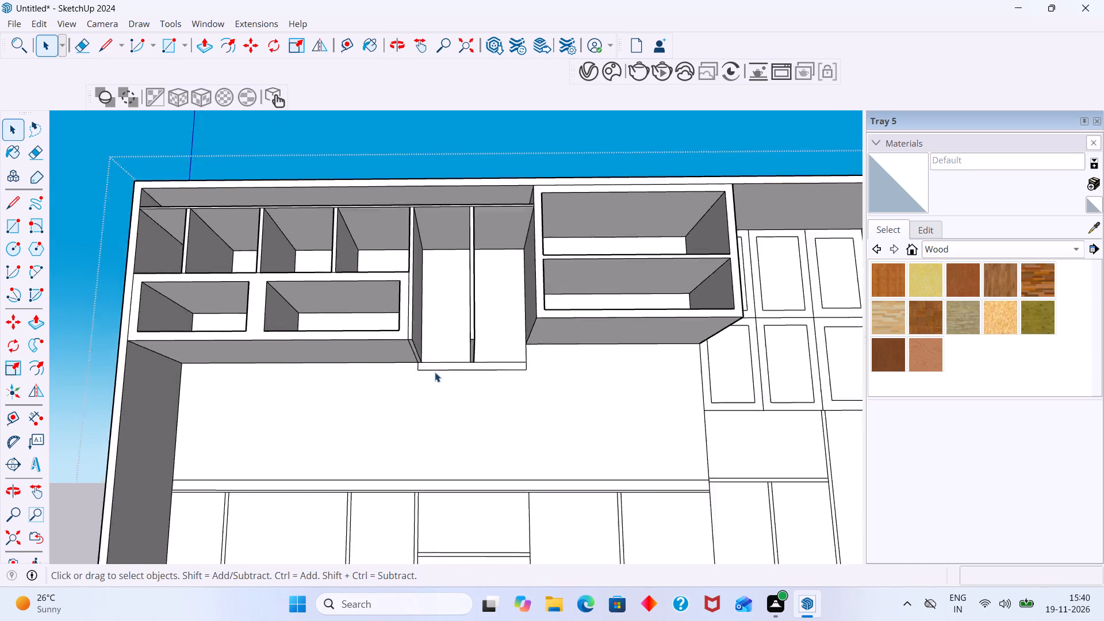
pyautogui.scroll(1, 435, 372)
pyautogui.moveTo(424, 370); pyautogui.dragTo(466, 415, button='middle')
pyautogui.scroll(8, 450, 383)
pyautogui.moveTo(431, 377); pyautogui.dragTo(394, 371, button='middle')
pyautogui.scroll(4, 402, 375)
pyautogui.click(411, 371)
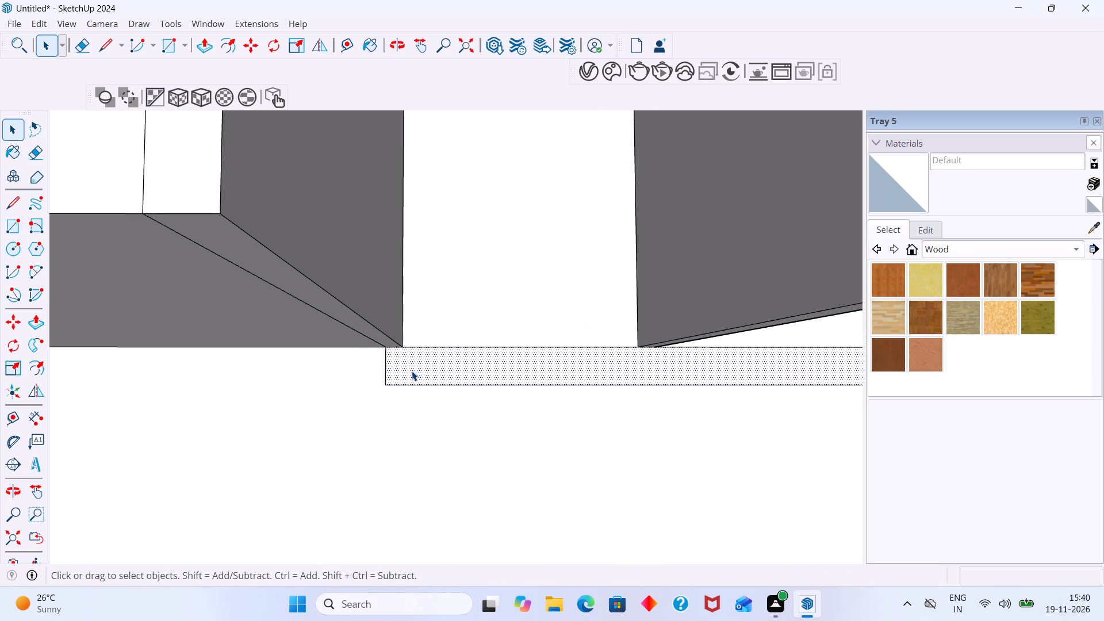
pyautogui.press('p')
pyautogui.doubleClick(413, 370)
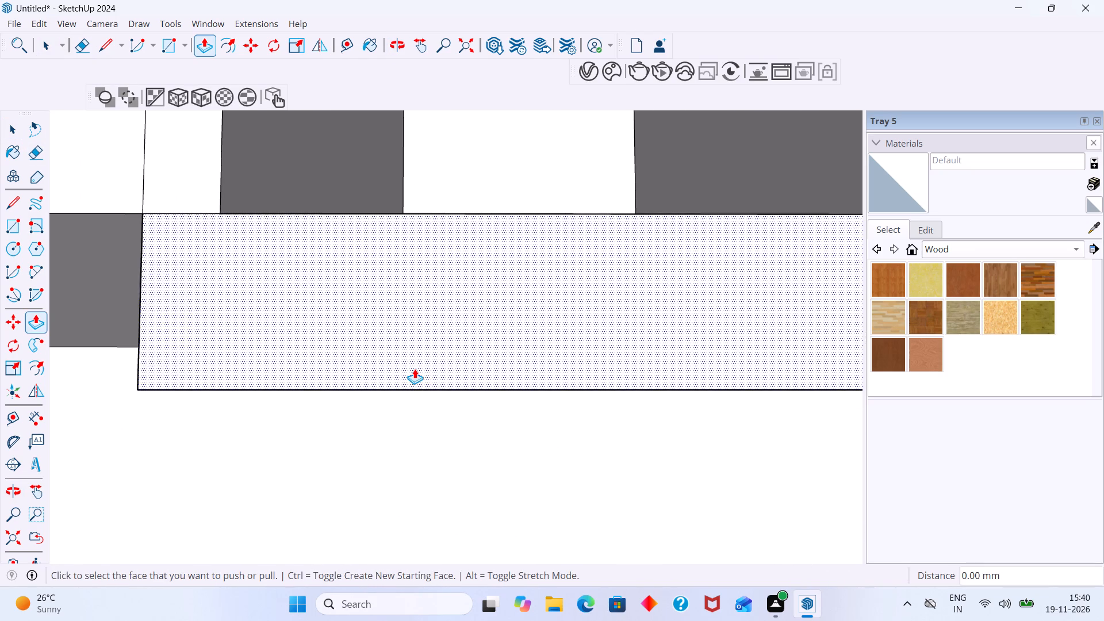
pyautogui.scroll(-20, 416, 369)
pyautogui.scroll(-2, 416, 369)
pyautogui.moveTo(489, 377); pyautogui.dragTo(503, 417, button='middle')
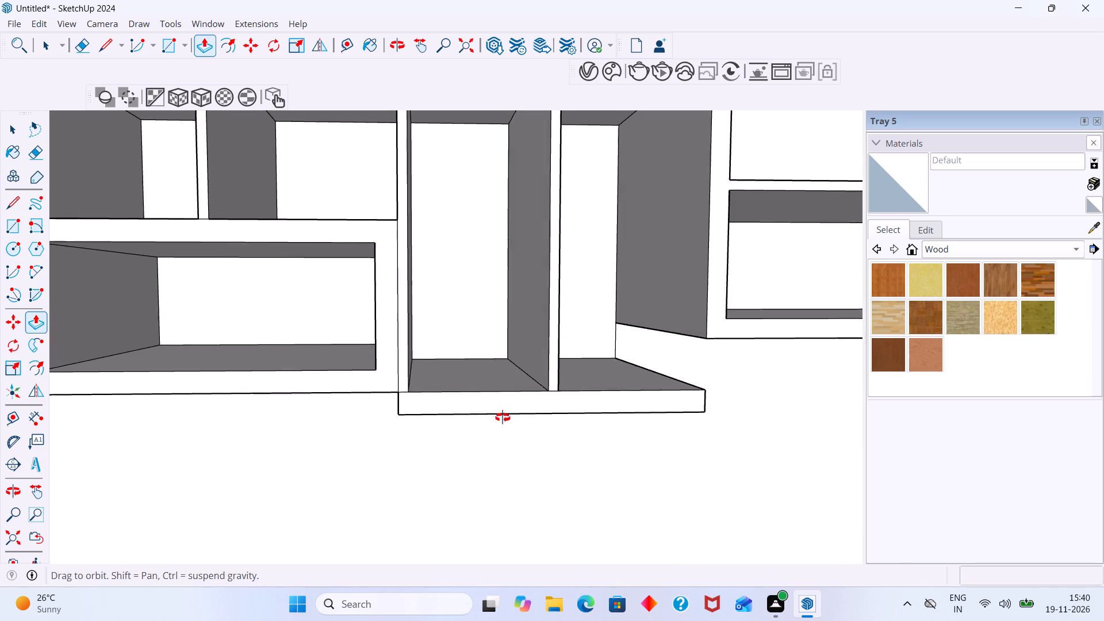
pyautogui.moveTo(503, 417); pyautogui.dragTo(503, 417, button='middle')
# Copy the short vertical back edge between the tall compartment's bottom shelf and the stacked compartments 9 mm outward along the back face.
pyautogui.press('space')
pyautogui.moveTo(662, 361); pyautogui.dragTo(474, 326, button='middle')
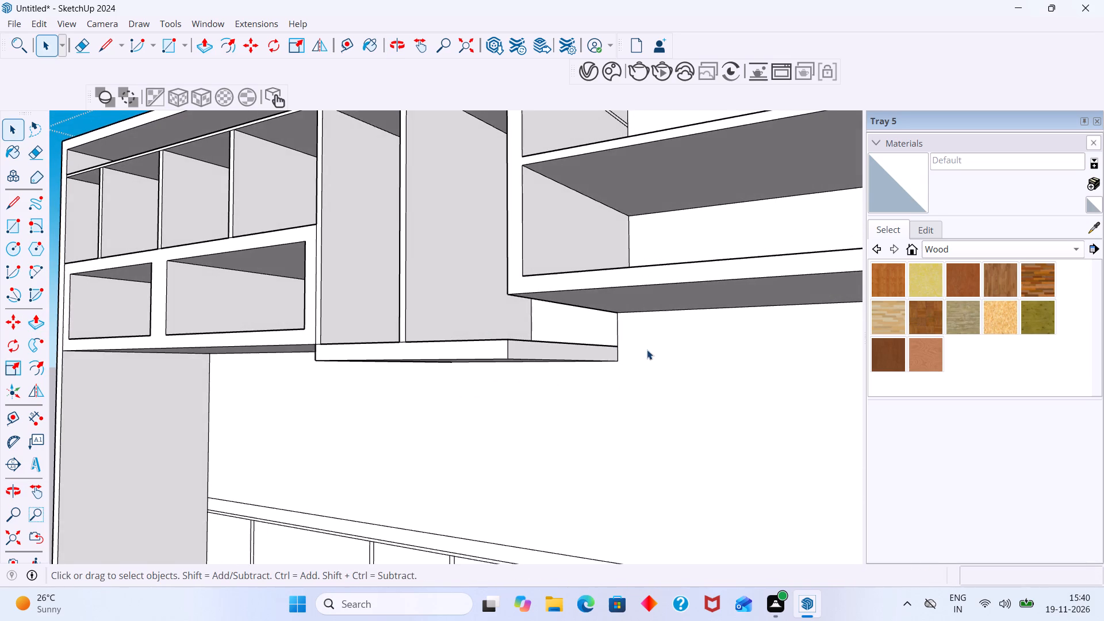
pyautogui.moveTo(646, 350); pyautogui.dragTo(643, 353, button='middle')
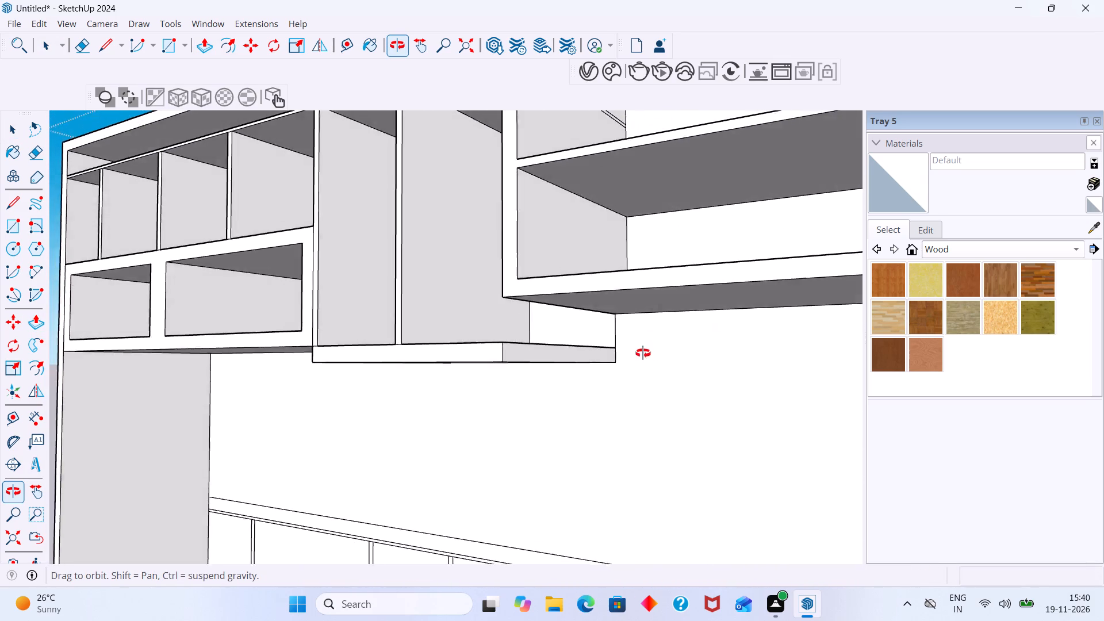
pyautogui.moveTo(643, 353); pyautogui.dragTo(754, 424, button='middle')
pyautogui.keyDown('shift'); pyautogui.moveTo(753, 419); pyautogui.dragTo(661, 390, button='middle'); pyautogui.keyUp('shift')
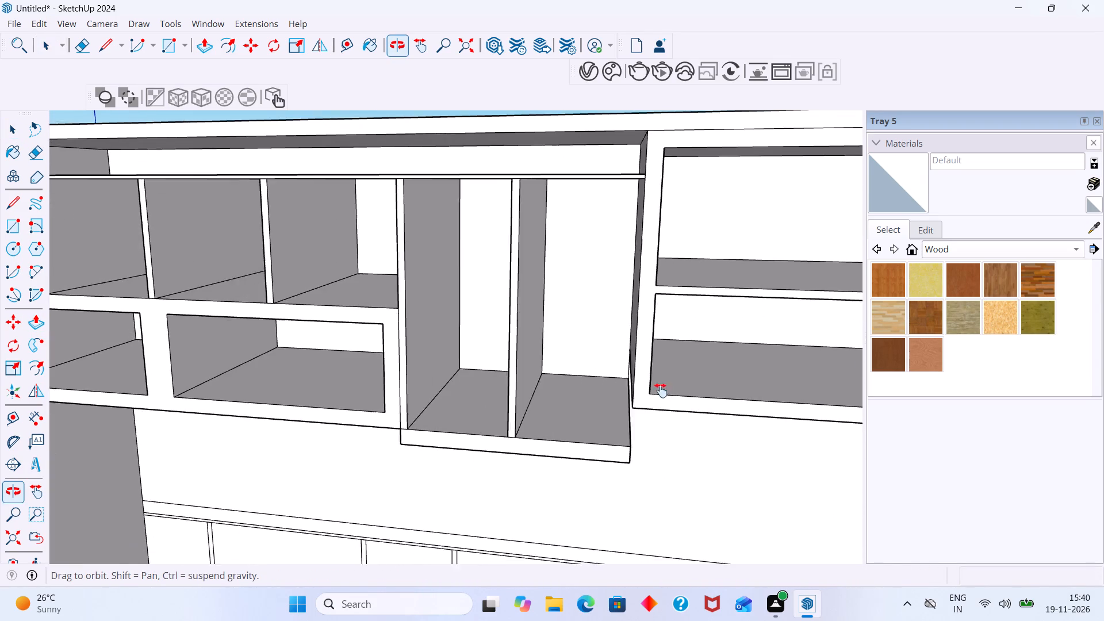
pyautogui.keyDown('shift'); pyautogui.moveTo(661, 390); pyautogui.dragTo(660, 390, button='middle'); pyautogui.keyUp('shift')
pyautogui.moveTo(660, 400); pyautogui.dragTo(722, 290, button='middle')
pyautogui.moveTo(693, 321); pyautogui.dragTo(613, 325, button='middle')
pyautogui.scroll(11, 613, 331)
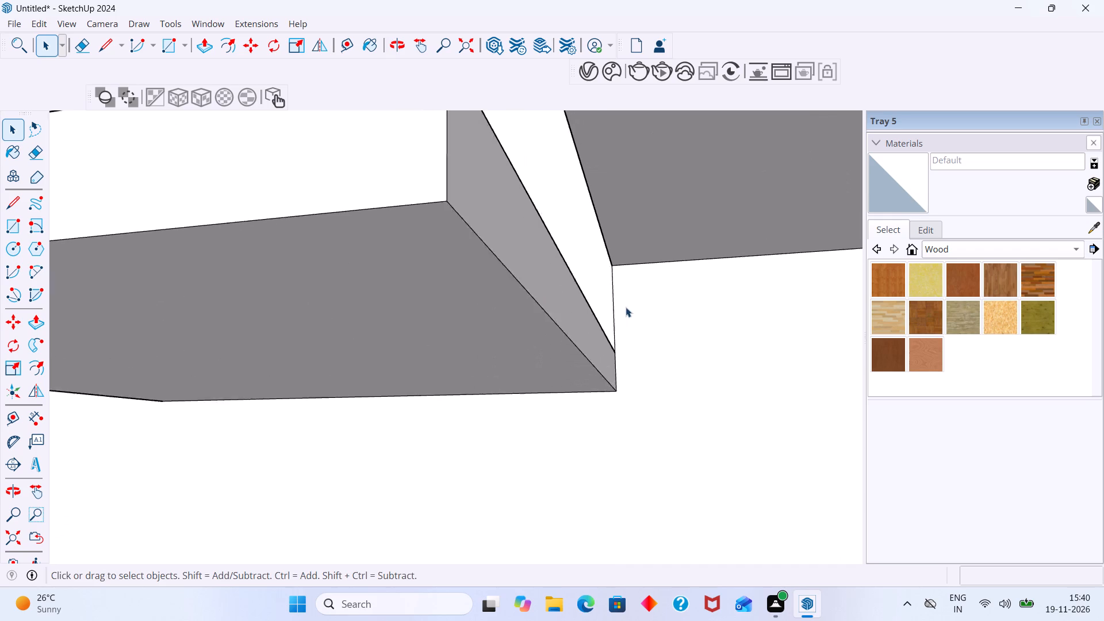
pyautogui.moveTo(626, 309); pyautogui.dragTo(626, 358, button='middle')
pyautogui.scroll(6, 620, 343)
pyautogui.middleClick(620, 343)
pyautogui.click(609, 308)
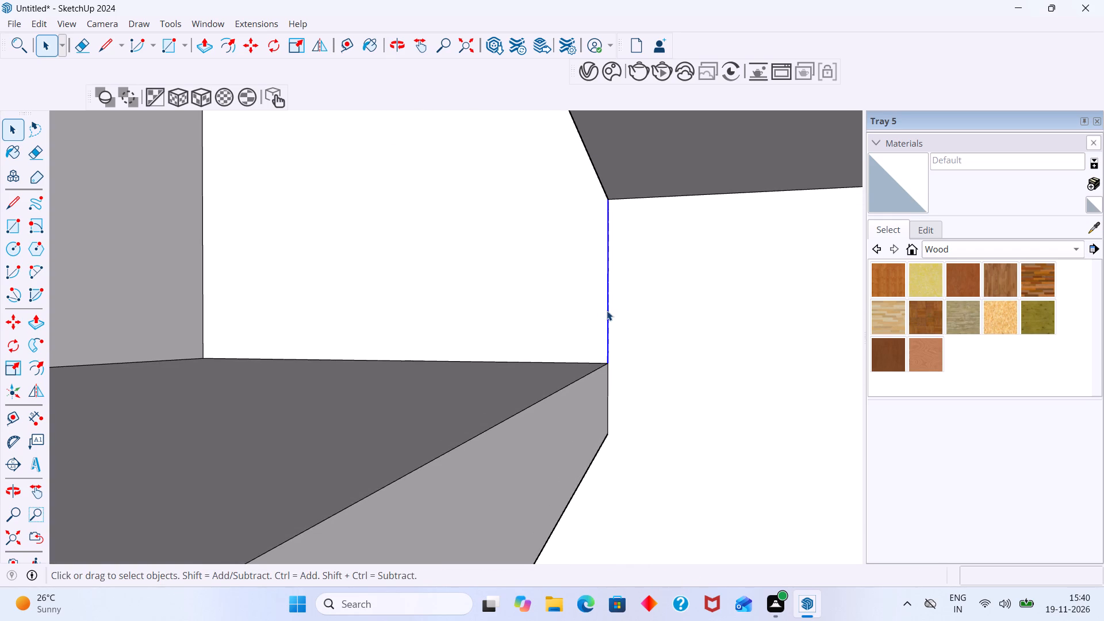
pyautogui.press('m')
pyautogui.click(607, 310)
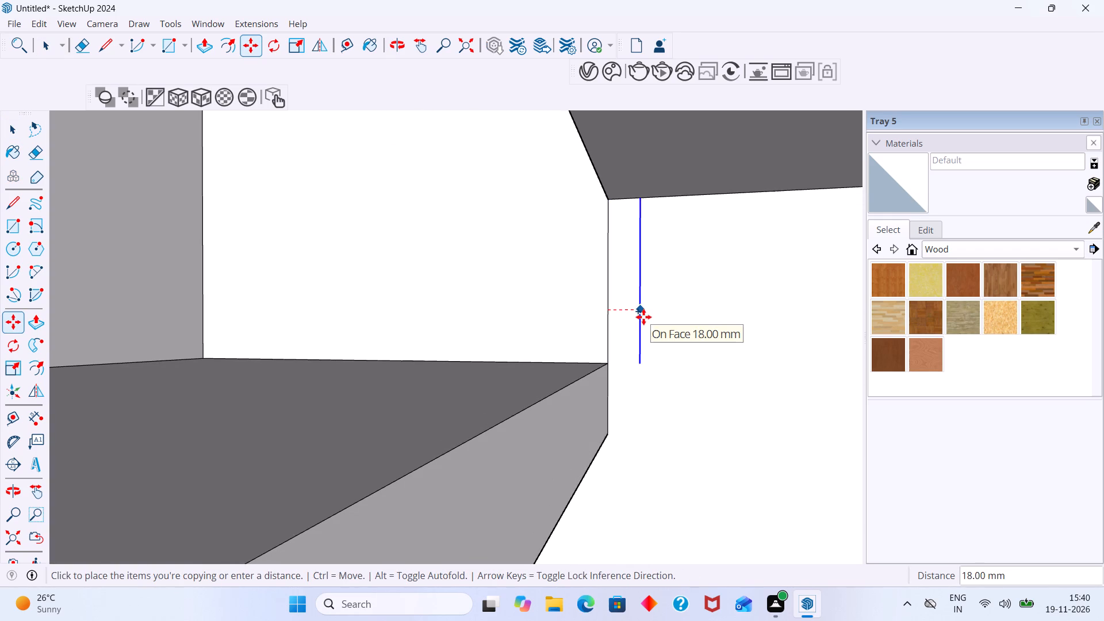
pyautogui.press('9')
pyautogui.press('Return')
# Copy the short vertical back edge 9 mm in the opposite direction, toward the inside of the tall compartment.
pyautogui.scroll(3, 612, 317)
pyautogui.moveTo(627, 325); pyautogui.dragTo(662, 365, button='middle')
pyautogui.scroll(-16, 657, 358)
pyautogui.scroll(7, 646, 352)
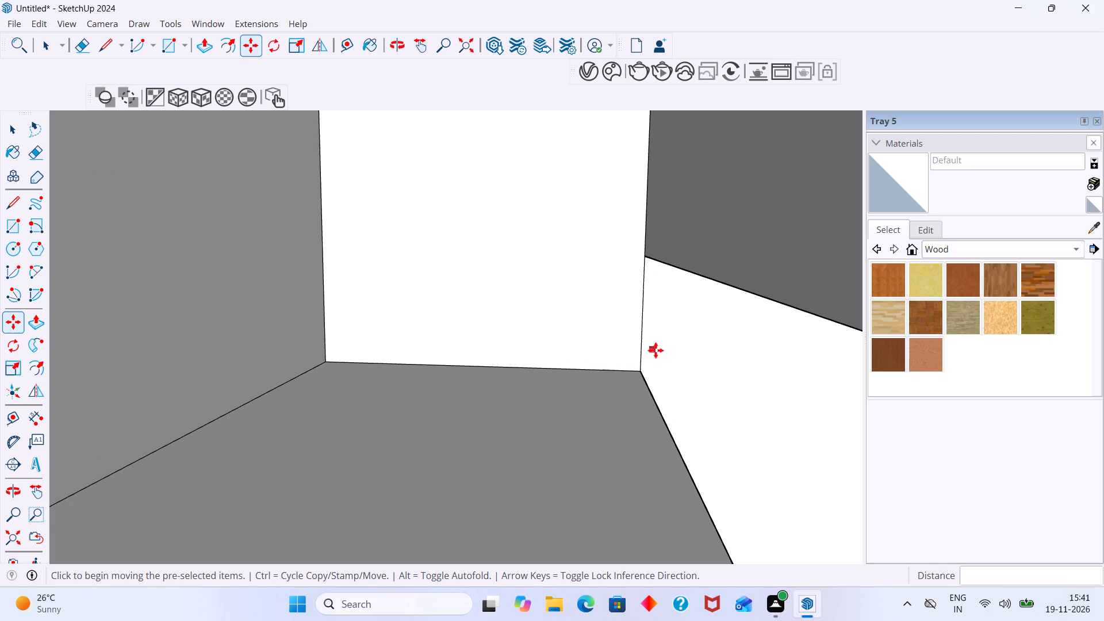
pyautogui.click(641, 350)
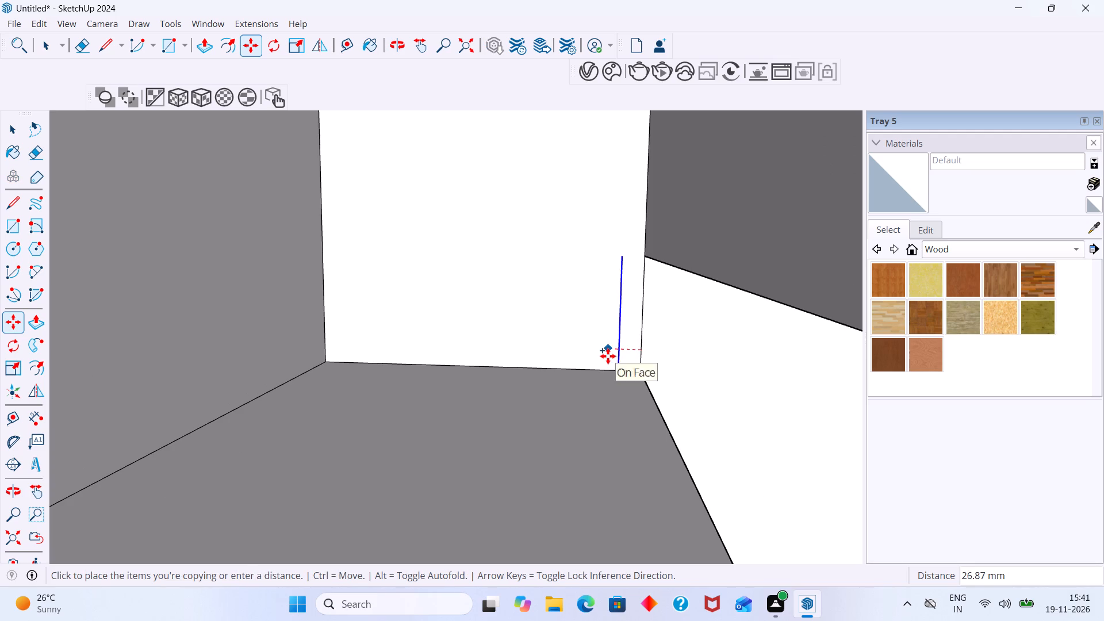
pyautogui.press('9')
pyautogui.press('Return')
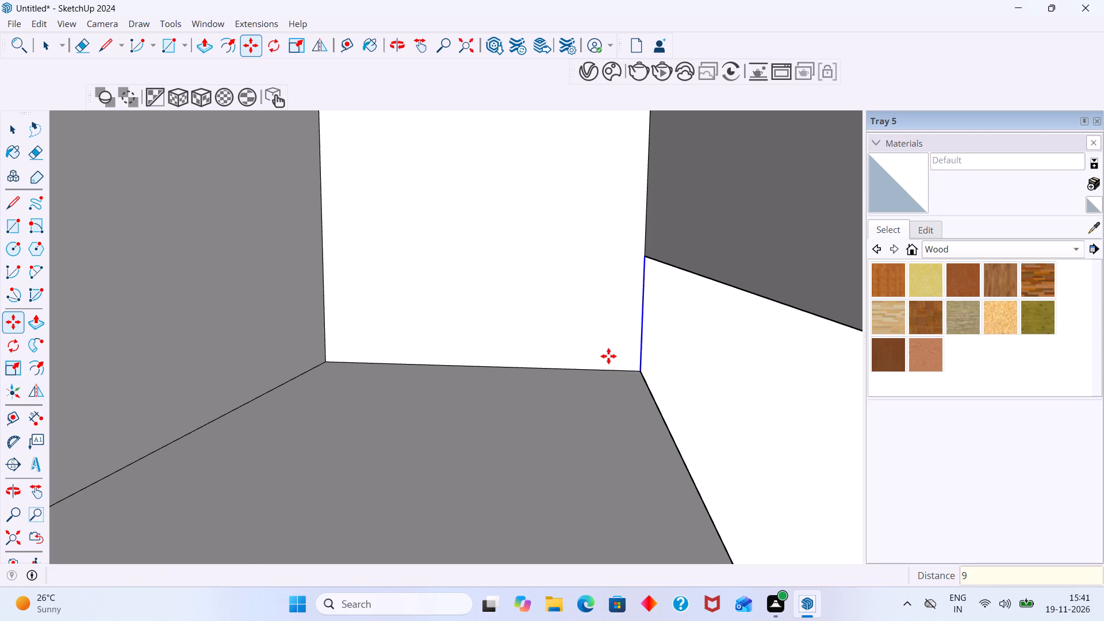
# Draw a horizontal line about 34 mm long on the back face, outward from the tall compartment's bottom strip lower back corner.
pyautogui.scroll(-6, 661, 345)
pyautogui.moveTo(674, 361); pyautogui.dragTo(670, 354, button='middle')
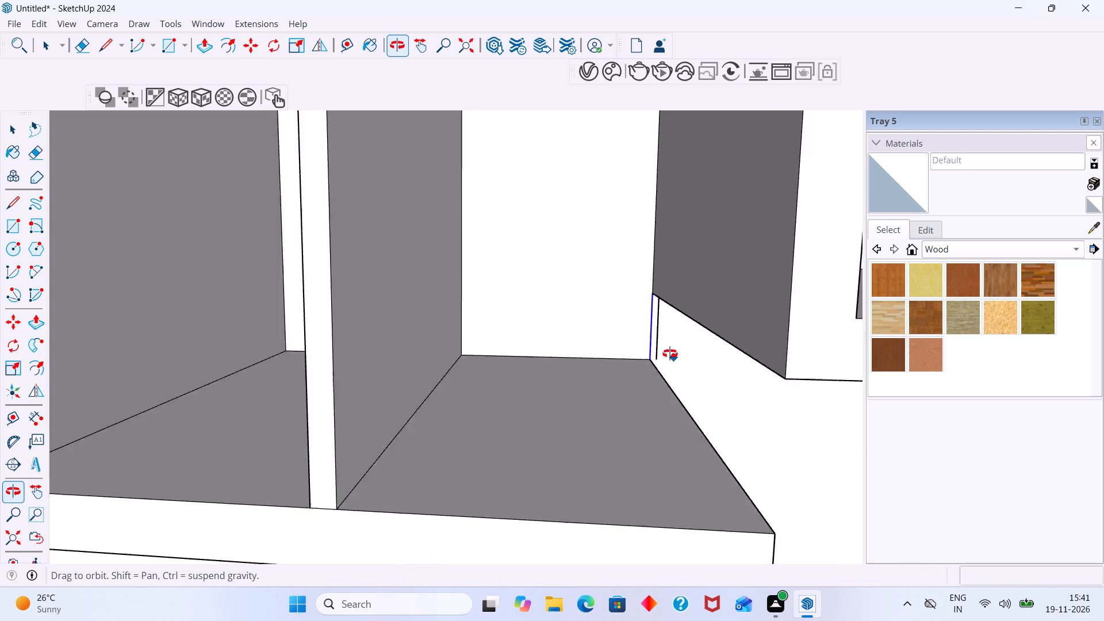
pyautogui.moveTo(670, 354); pyautogui.dragTo(550, 314, button='middle')
pyautogui.scroll(5, 649, 342)
pyautogui.press('space')
pyautogui.scroll(2, 649, 347)
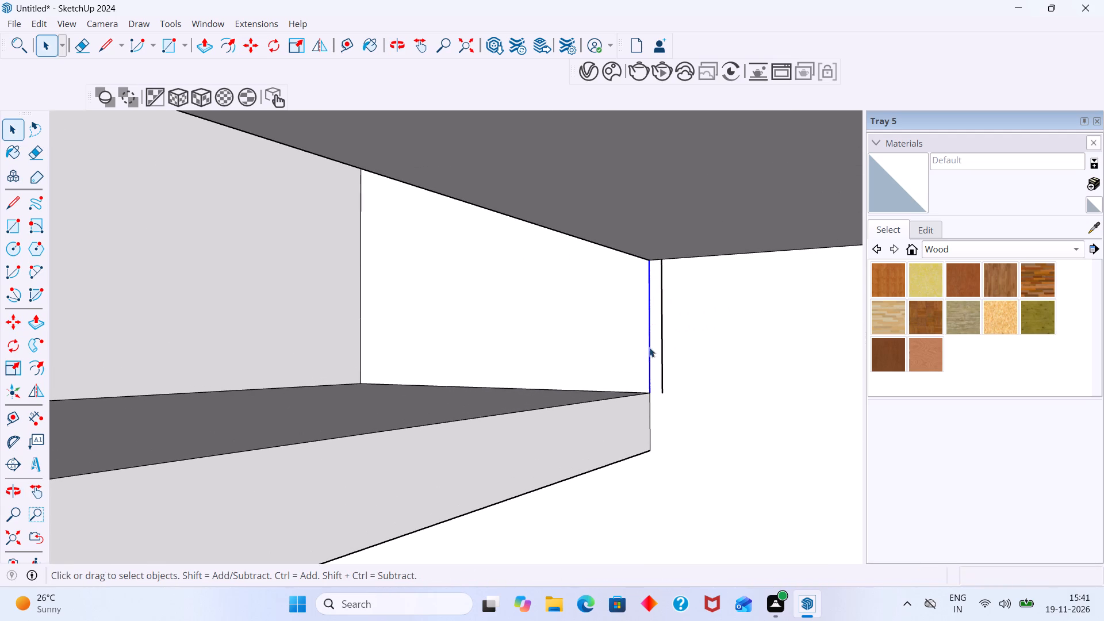
pyautogui.click(655, 346)
pyautogui.scroll(-2, 658, 374)
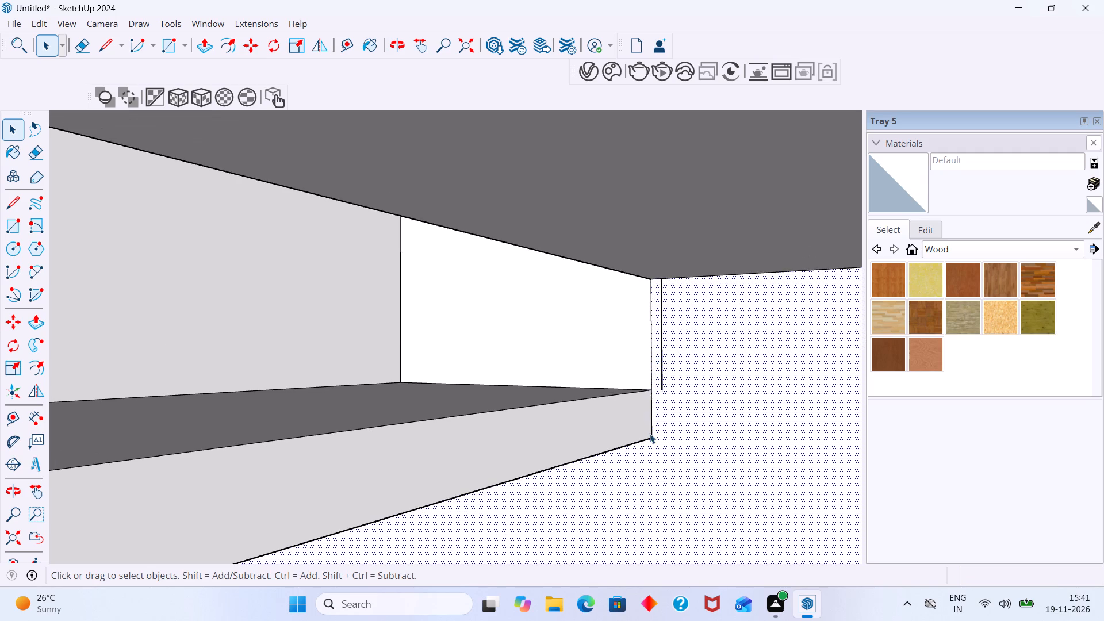
pyautogui.moveTo(648, 434); pyautogui.dragTo(657, 396, button='middle')
pyautogui.press('l')
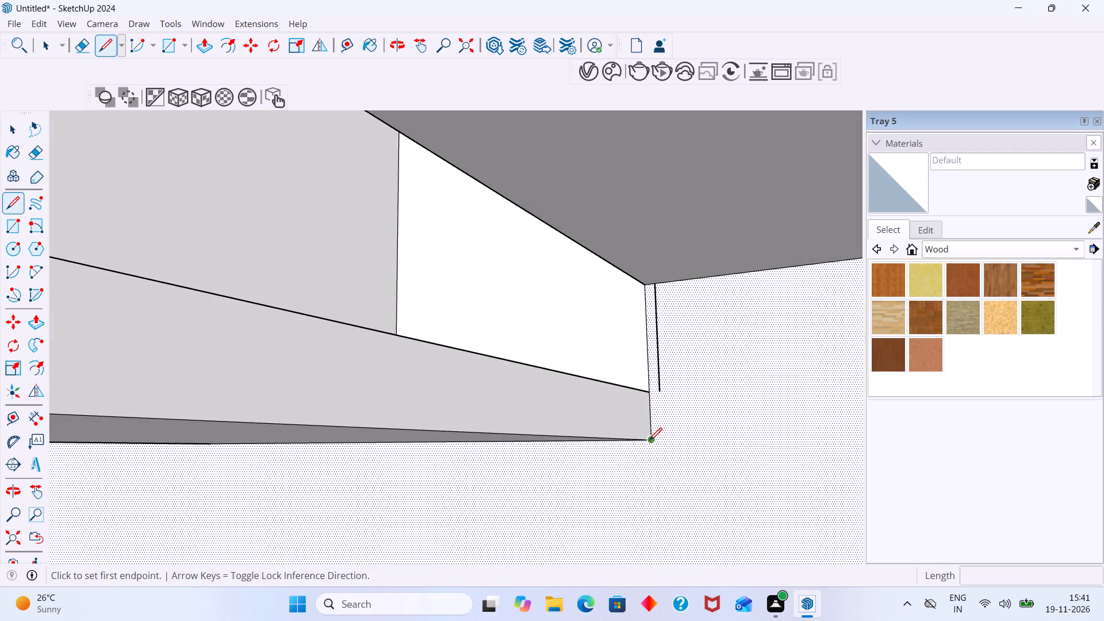
pyautogui.click(649, 440)
pyautogui.click(693, 438)
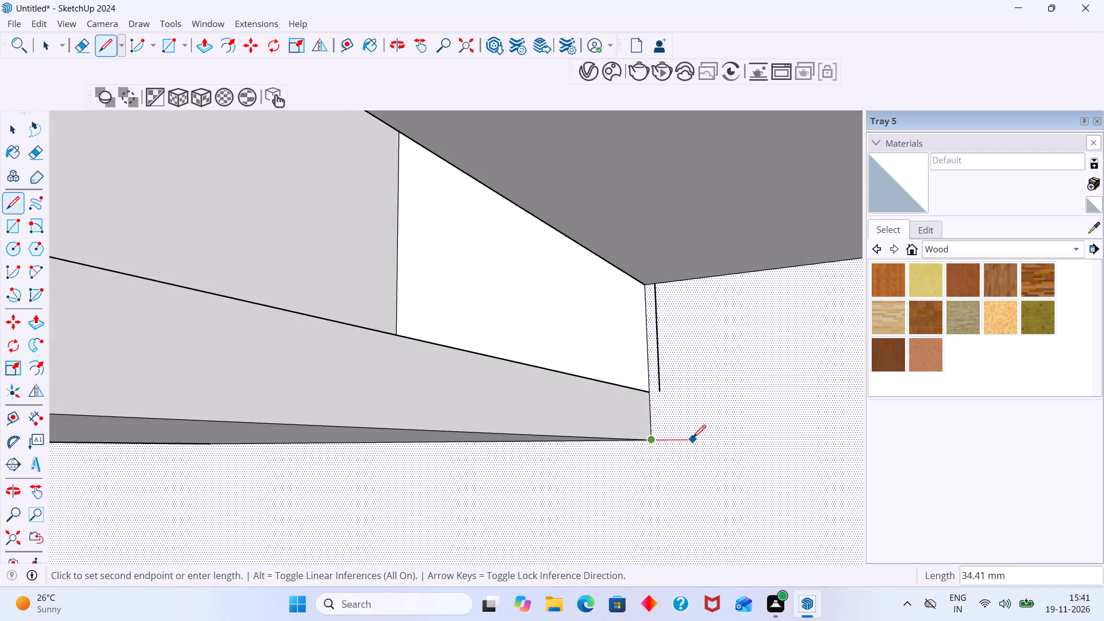
pyautogui.press('Escape')
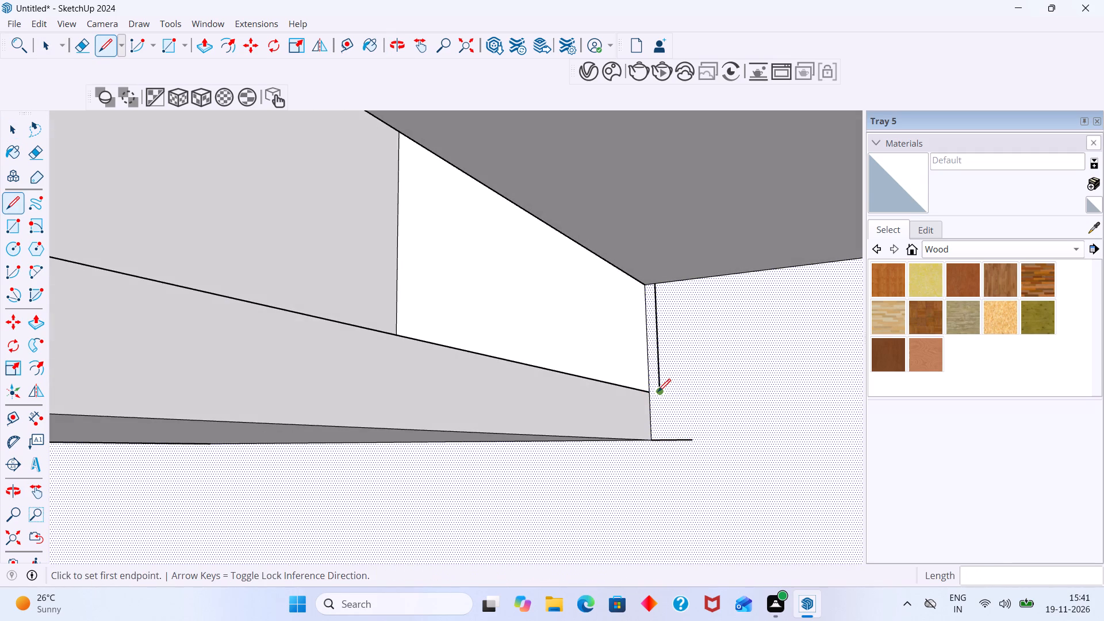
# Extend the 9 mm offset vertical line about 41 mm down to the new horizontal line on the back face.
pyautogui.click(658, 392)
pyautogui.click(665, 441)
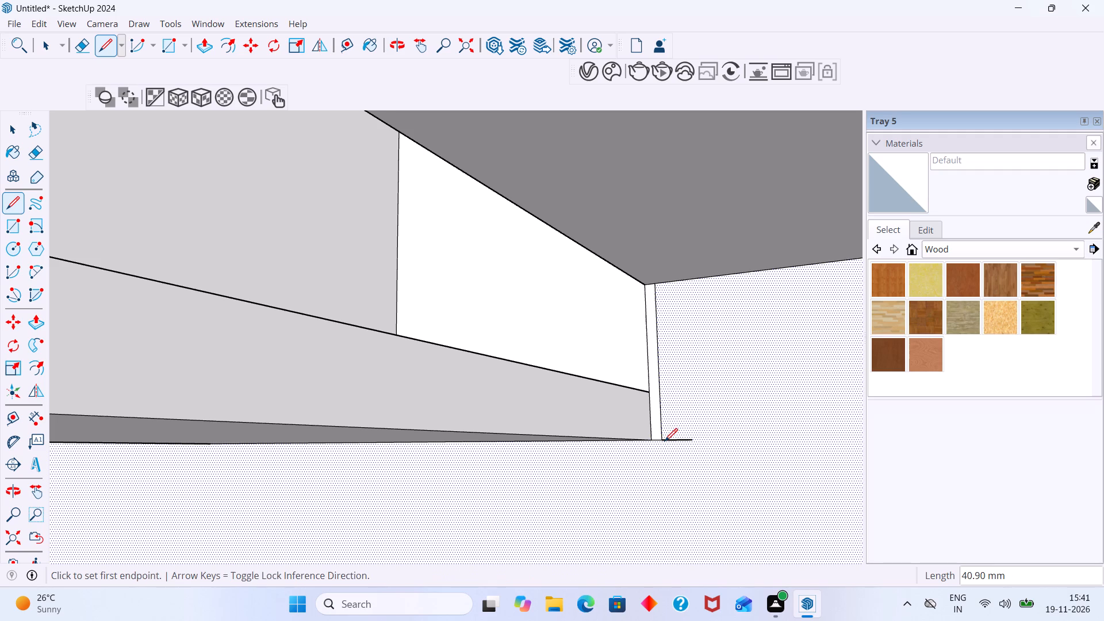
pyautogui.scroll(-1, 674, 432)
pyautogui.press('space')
# Measure the width of the narrow vertical strip beside the bottom strip's back corner.
pyautogui.scroll(-4, 672, 403)
pyautogui.moveTo(676, 405); pyautogui.dragTo(695, 440, button='middle')
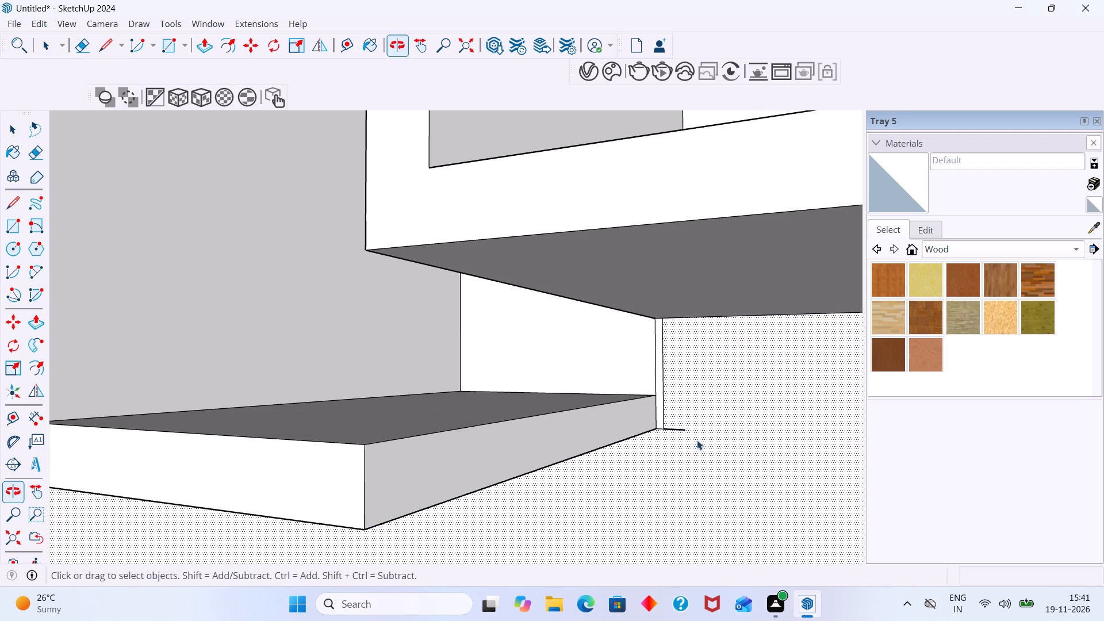
pyautogui.press('t')
pyautogui.scroll(20, 678, 447)
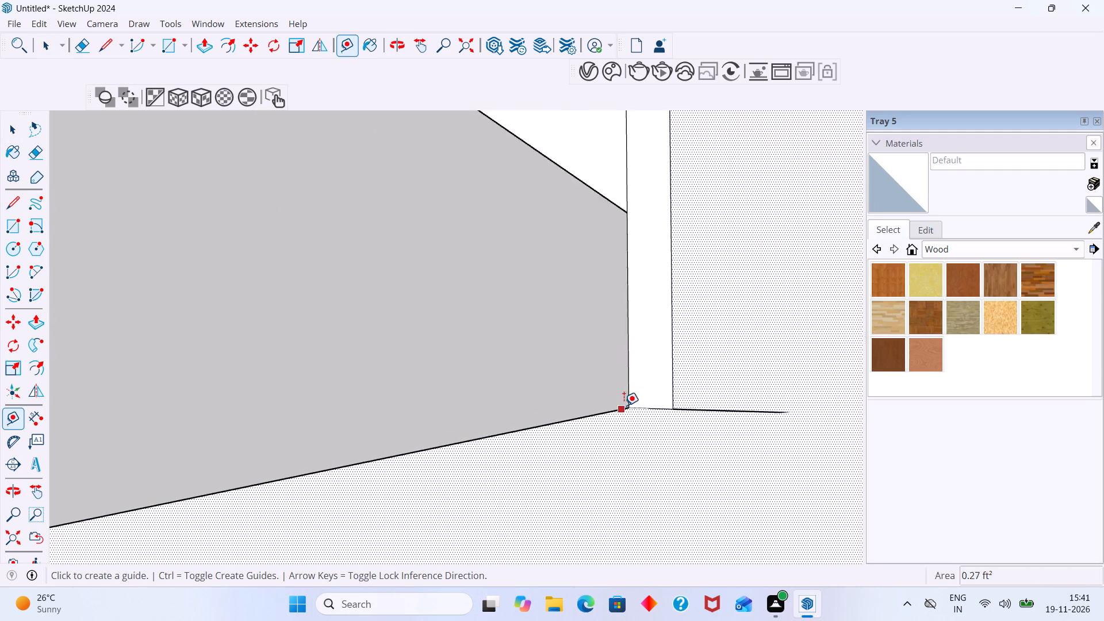
pyautogui.scroll(2, 624, 405)
pyautogui.click(631, 405)
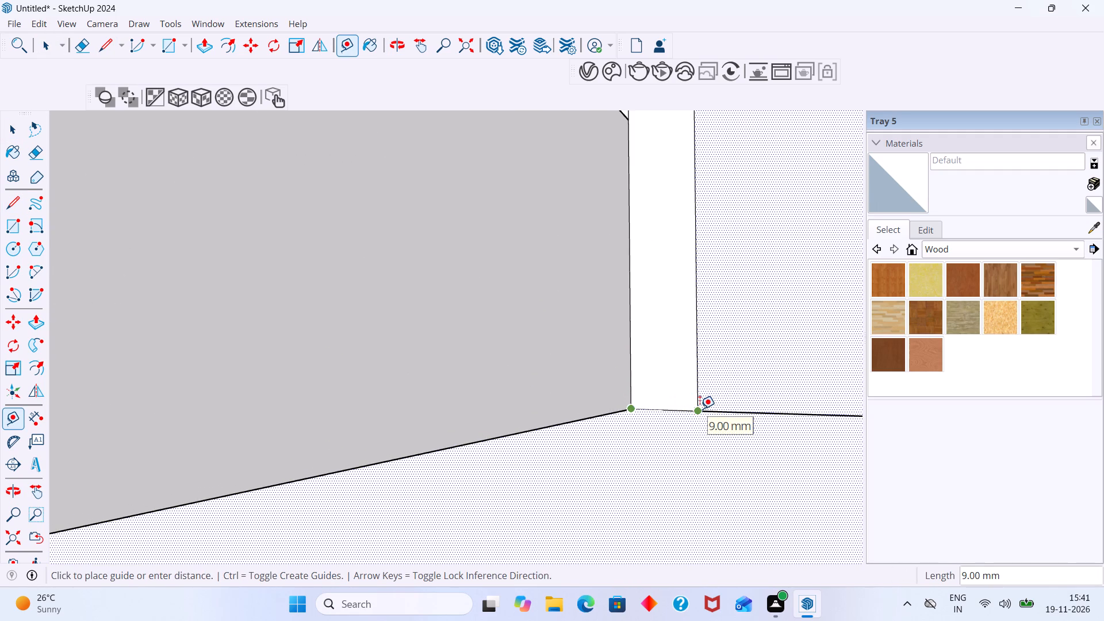
pyautogui.press('space')
# Delete both segments of the vertical line offset 9 mm outward from the tall compartment's back edge.
pyautogui.scroll(-20, 700, 404)
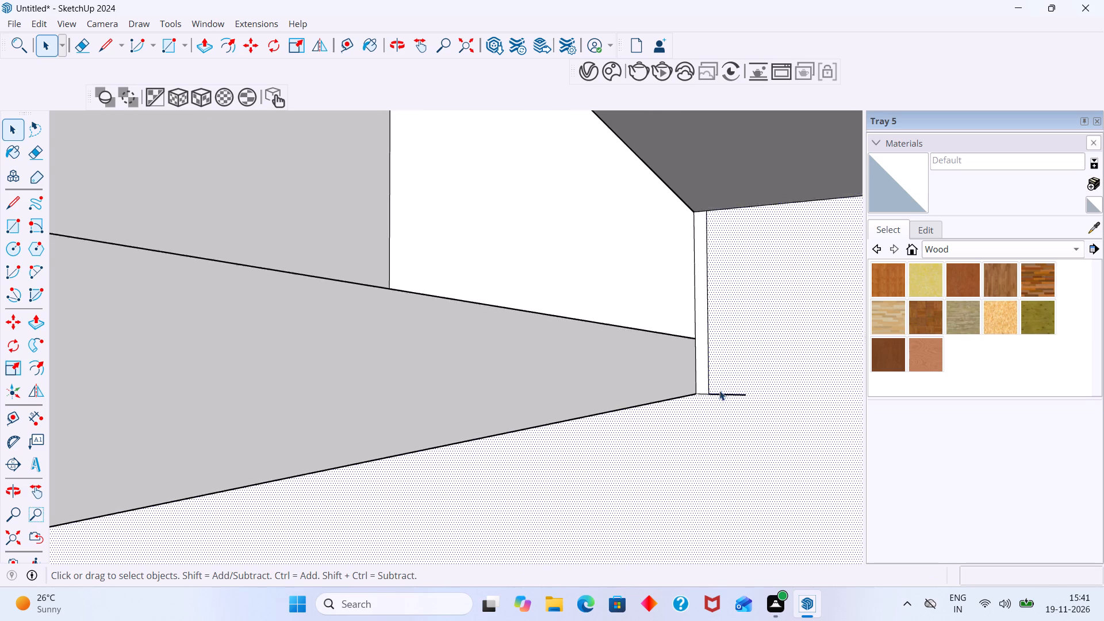
pyautogui.scroll(-15, 719, 390)
pyautogui.moveTo(714, 386); pyautogui.dragTo(776, 416, button='middle')
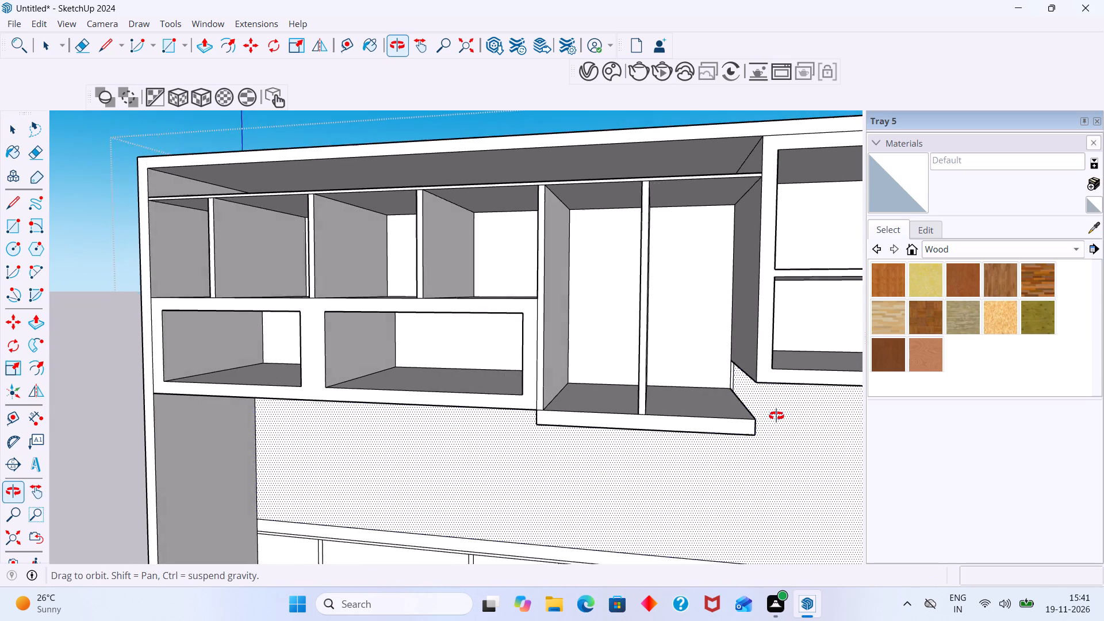
pyautogui.moveTo(776, 416); pyautogui.dragTo(732, 346, button='middle')
pyautogui.scroll(8, 719, 357)
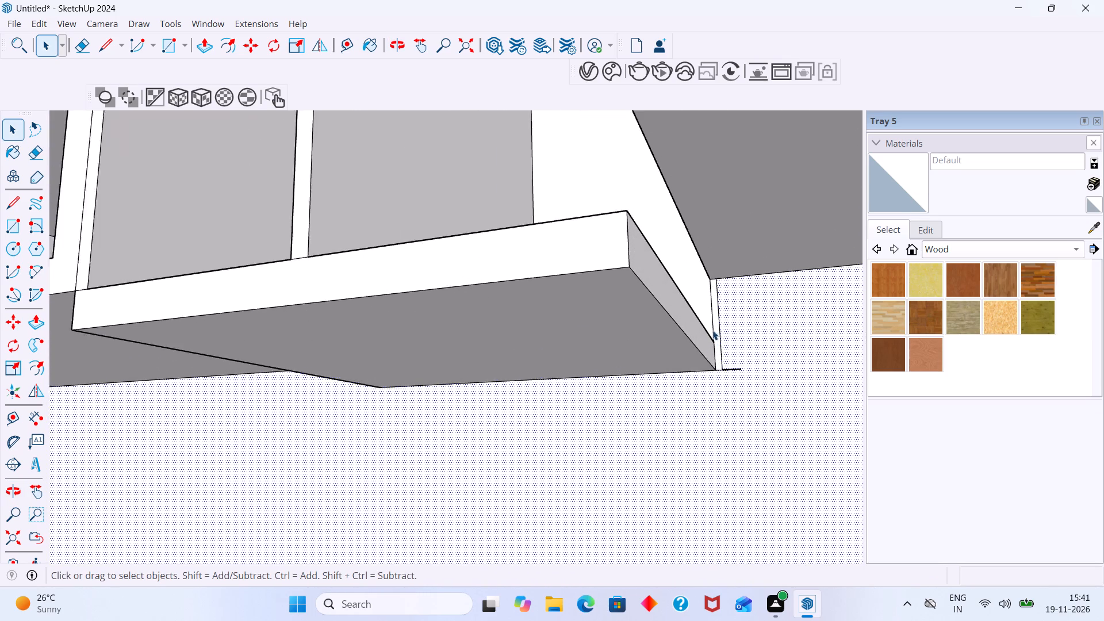
pyautogui.scroll(11, 712, 330)
pyautogui.click(724, 334)
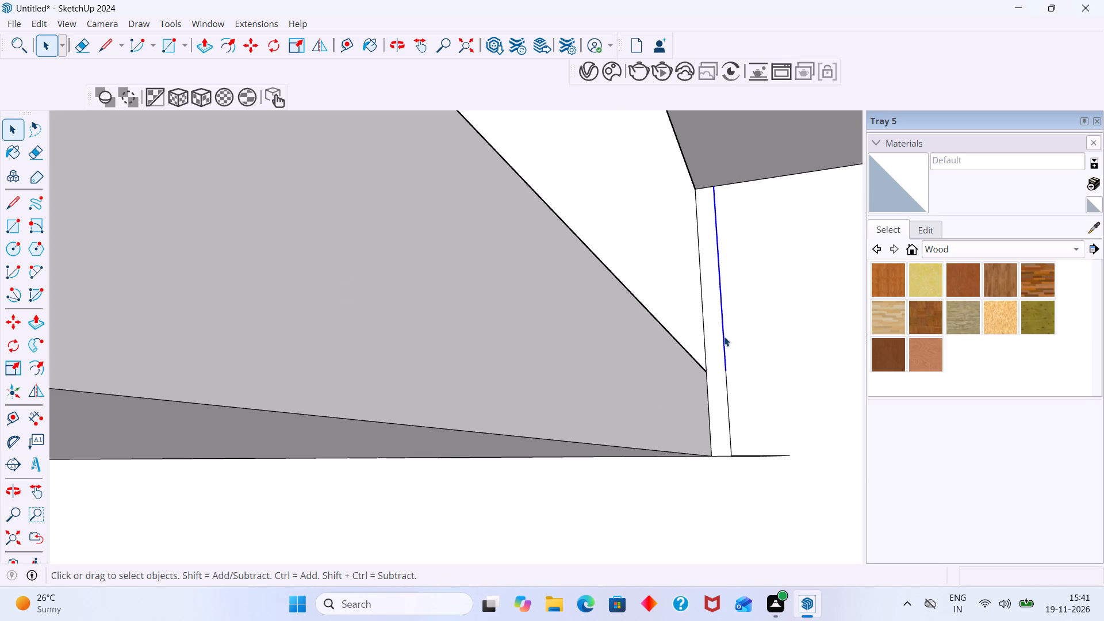
pyautogui.press('Delete')
pyautogui.click(726, 407)
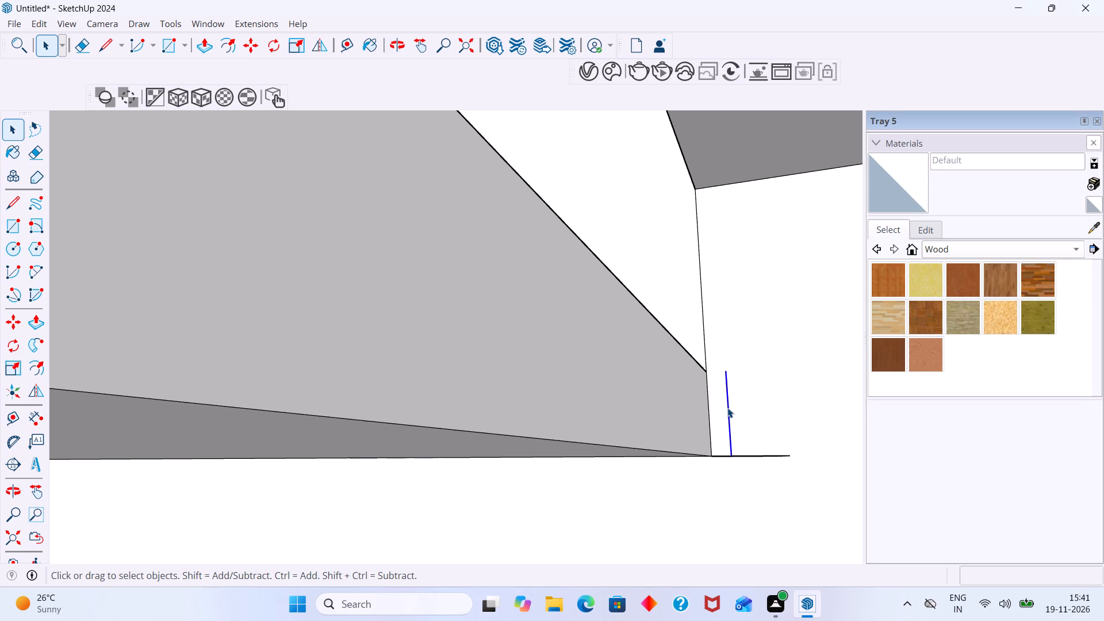
pyautogui.press('Delete')
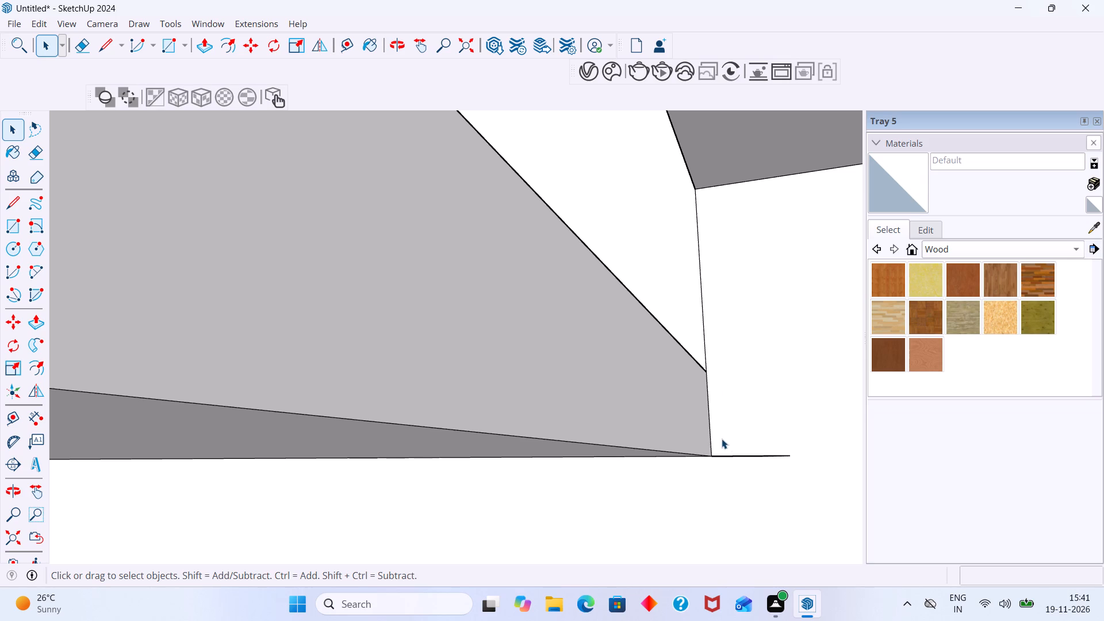
# Copy the short vertical back edge 18 mm outward along the red axis on the back face.
pyautogui.click(704, 324)
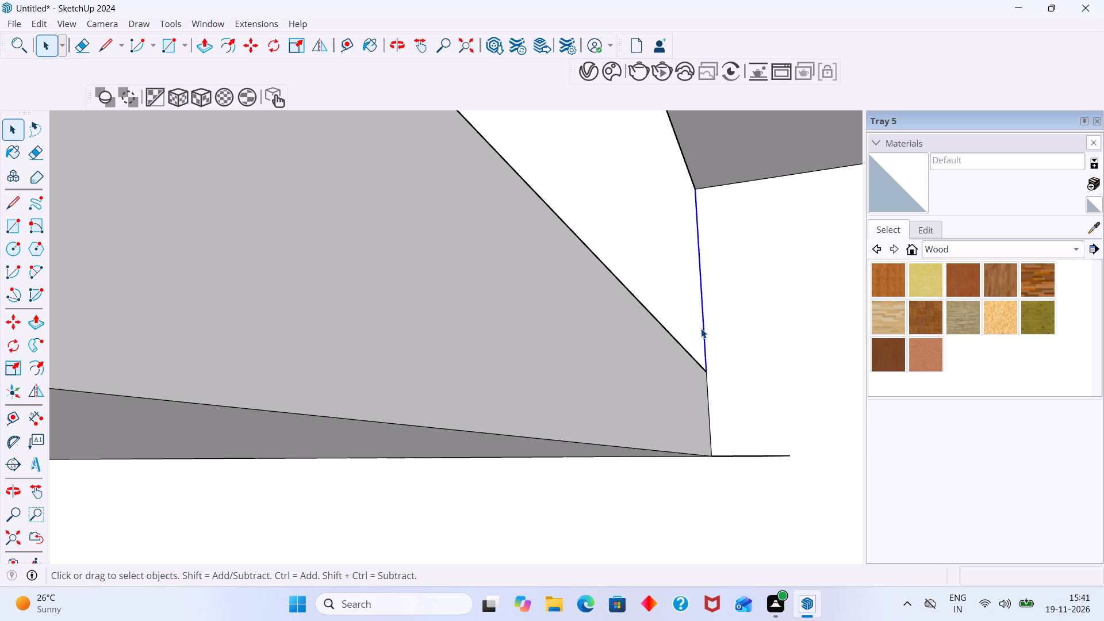
pyautogui.press('m')
pyautogui.click(706, 341)
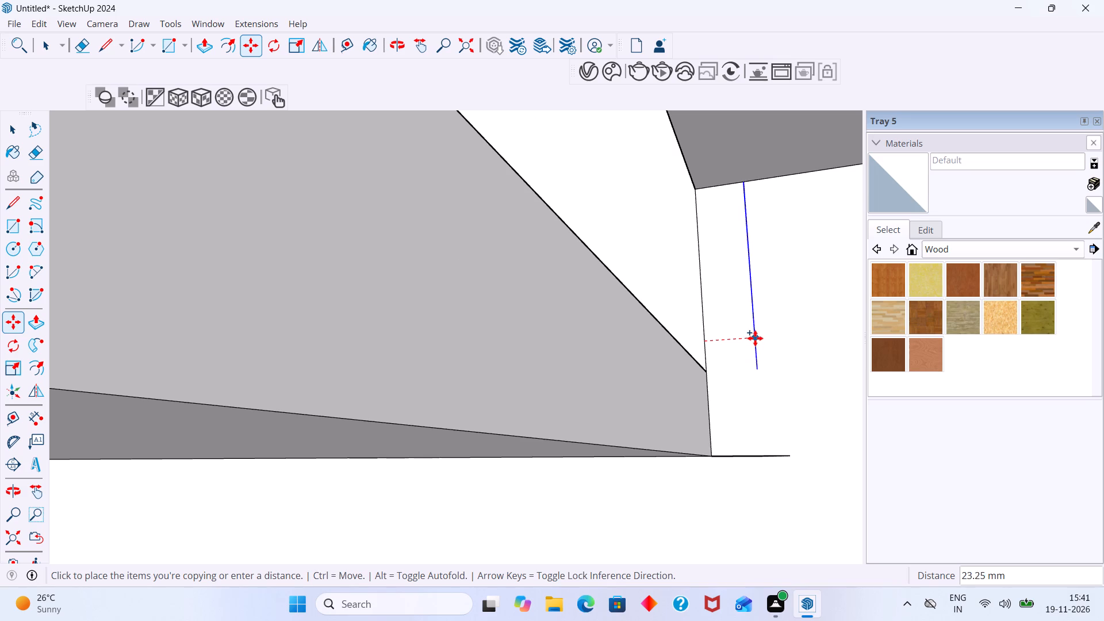
pyautogui.press('Right')
pyautogui.write('18')
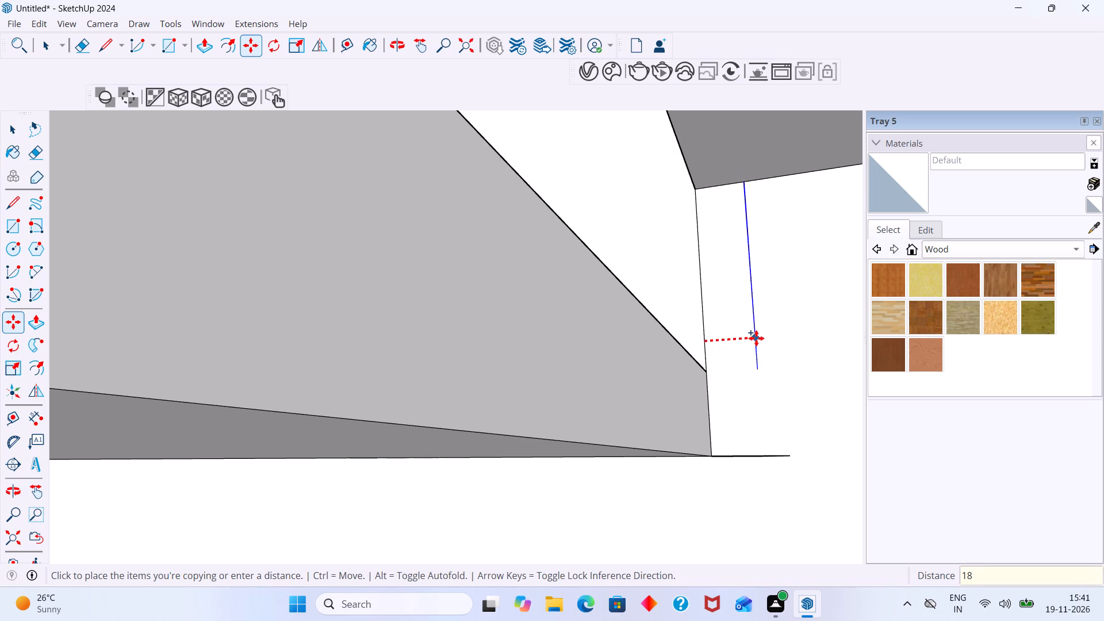
pyautogui.press('Return')
pyautogui.press('space')
# Extend the 18 mm offset vertical line about 41 mm down to the horizontal line.
pyautogui.press('l')
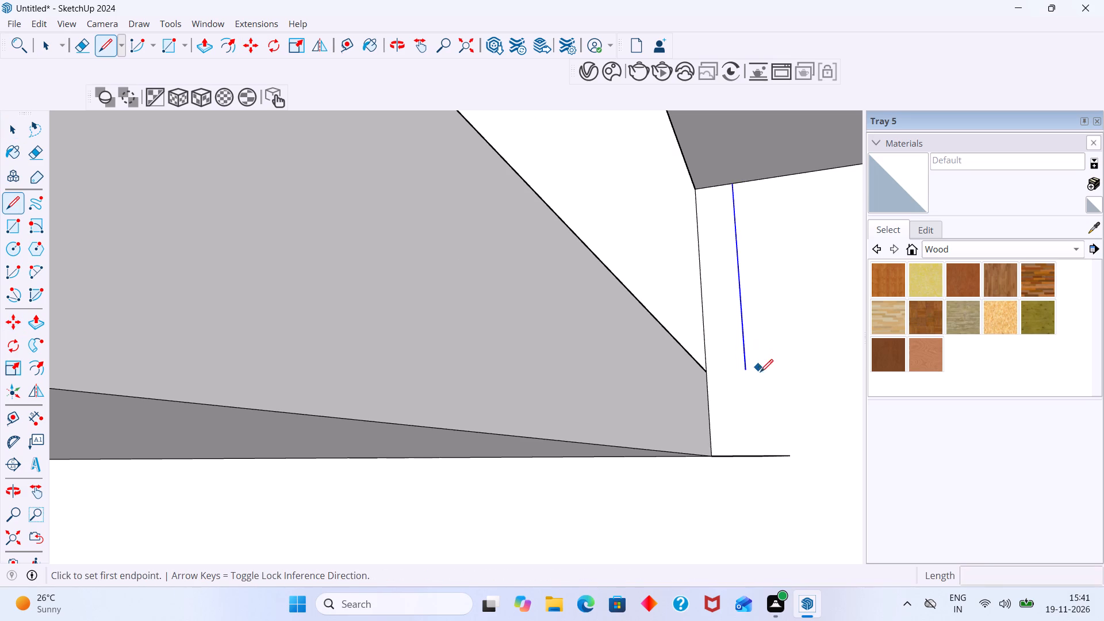
pyautogui.click(746, 370)
pyautogui.click(752, 458)
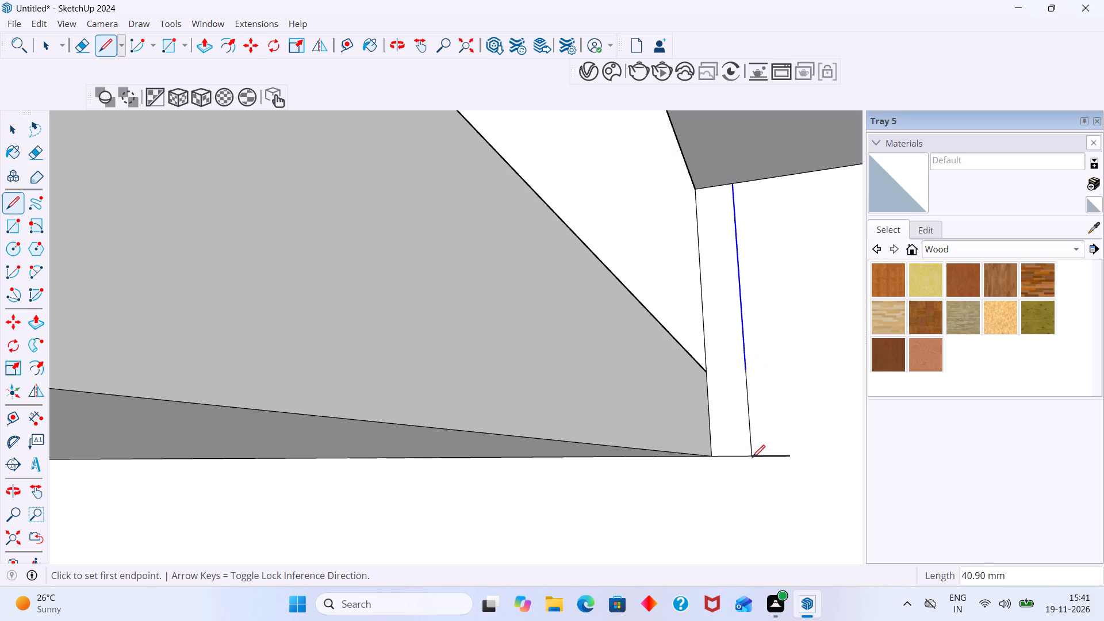
pyautogui.press('space')
# Erase the horizontal line stub that overhangs the lower outer corner of the 18 mm strip.
pyautogui.scroll(-4, 758, 438)
pyautogui.moveTo(761, 446); pyautogui.dragTo(772, 470, button='middle')
pyautogui.scroll(3, 773, 458)
pyautogui.moveTo(771, 455); pyautogui.dragTo(776, 459, button='middle')
pyautogui.scroll(5, 772, 458)
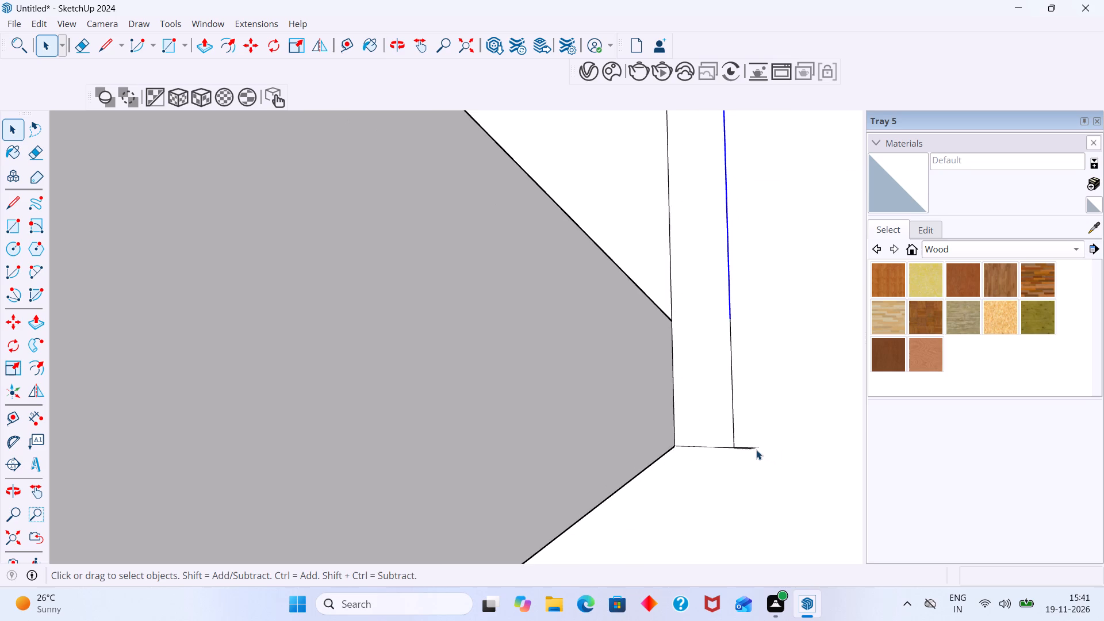
pyautogui.scroll(3, 756, 450)
pyautogui.press('e')
pyautogui.moveTo(750, 438); pyautogui.dragTo(750, 461)
pyautogui.scroll(-6, 751, 451)
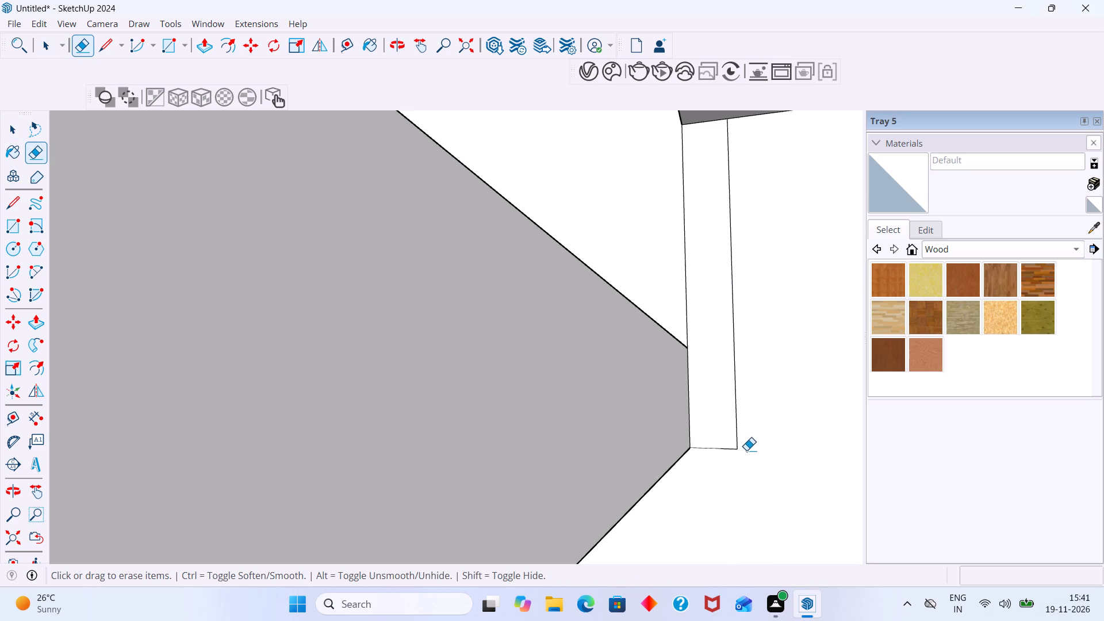
# Extrude the 18 mm vertical strip to the same depth as the bottom strip, forming the tall compartment's lower side panel.
pyautogui.press('space')
pyautogui.click(719, 378)
pyautogui.press('p')
pyautogui.doubleClick(720, 377)
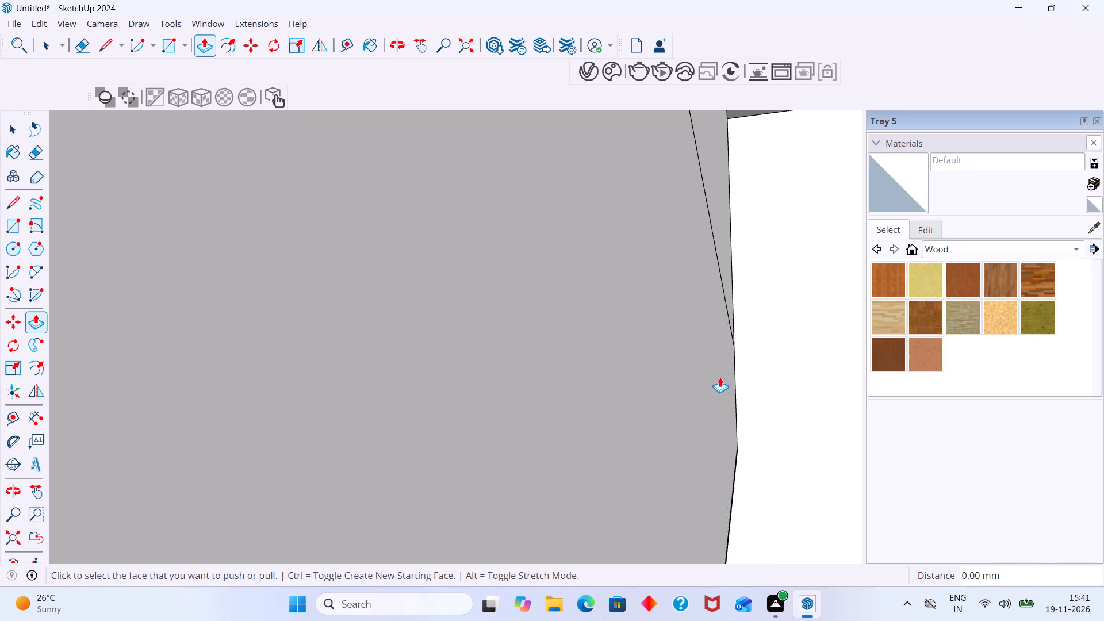
pyautogui.scroll(-20, 719, 377)
pyautogui.scroll(-14, 719, 377)
pyautogui.moveTo(711, 394); pyautogui.dragTo(729, 417, button='middle')
pyautogui.press('space')
# Erase the seam lines between the new side panel and the bottom strip on the outer side, underside and front.
pyautogui.moveTo(681, 403); pyautogui.dragTo(557, 400, button='middle')
pyautogui.scroll(5, 586, 411)
pyautogui.press('e')
pyautogui.moveTo(564, 401); pyautogui.dragTo(565, 404)
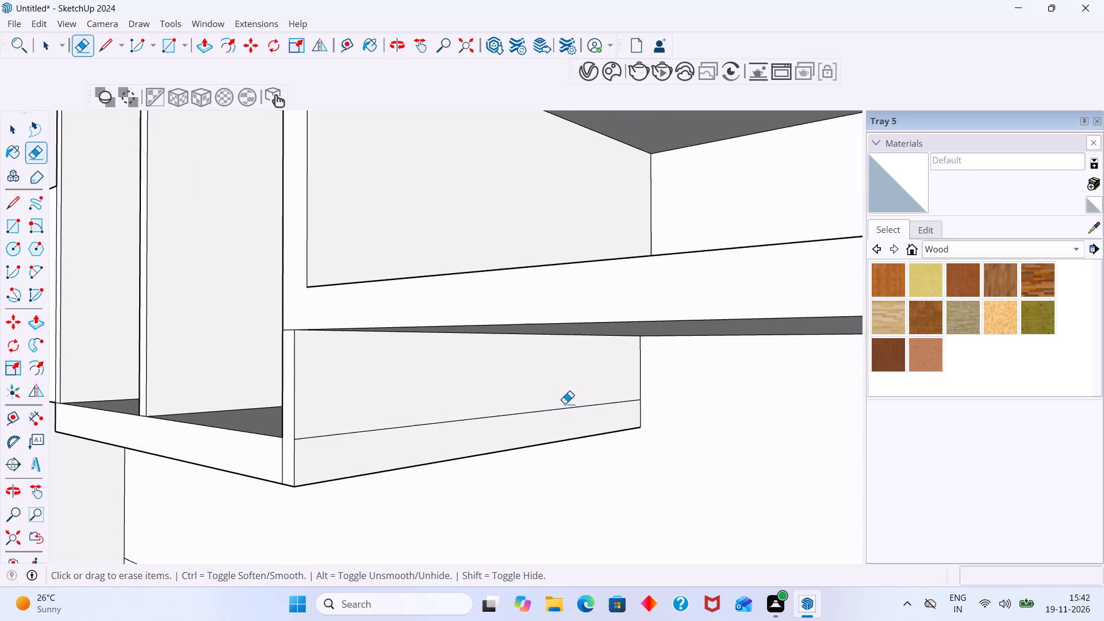
pyautogui.moveTo(565, 404); pyautogui.dragTo(565, 408)
pyautogui.scroll(-7, 565, 411)
pyautogui.moveTo(561, 411); pyautogui.dragTo(669, 273, button='middle')
pyautogui.scroll(3, 735, 190)
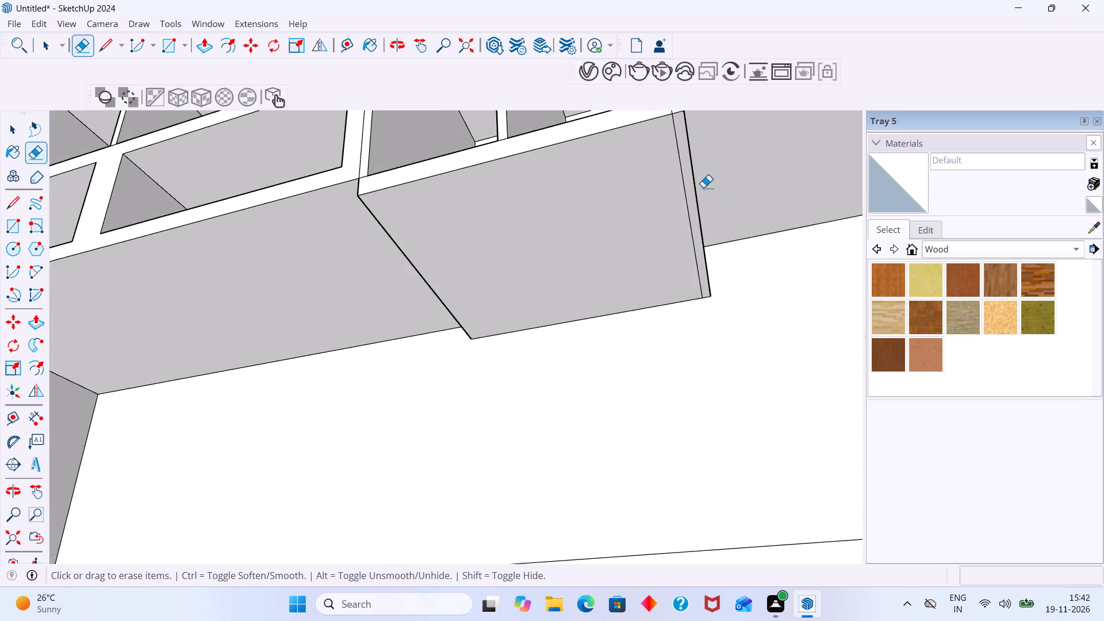
pyautogui.scroll(6, 703, 187)
pyautogui.moveTo(691, 170); pyautogui.dragTo(658, 186)
pyautogui.scroll(-11, 657, 189)
pyautogui.moveTo(643, 226); pyautogui.dragTo(642, 286, button='middle')
pyautogui.scroll(14, 662, 246)
pyautogui.moveTo(661, 249); pyautogui.dragTo(635, 264)
pyautogui.scroll(-10, 635, 263)
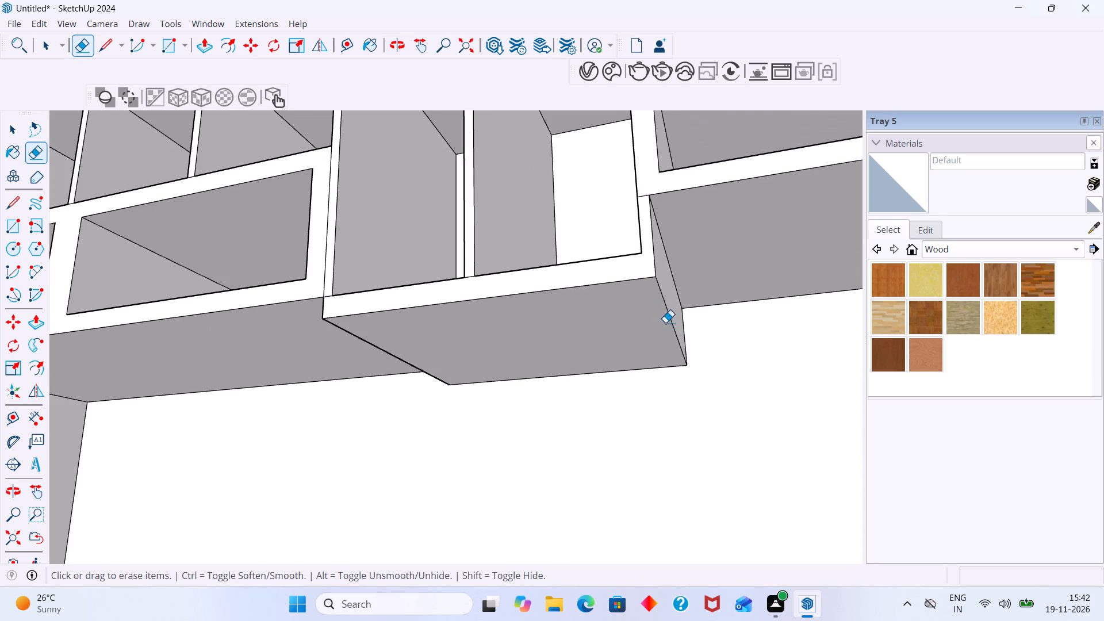
# Erase the remaining seam lines where the new side panel meets the tall compartment's side wall.
pyautogui.moveTo(662, 323); pyautogui.dragTo(693, 340, button='middle')
pyautogui.scroll(-7, 677, 343)
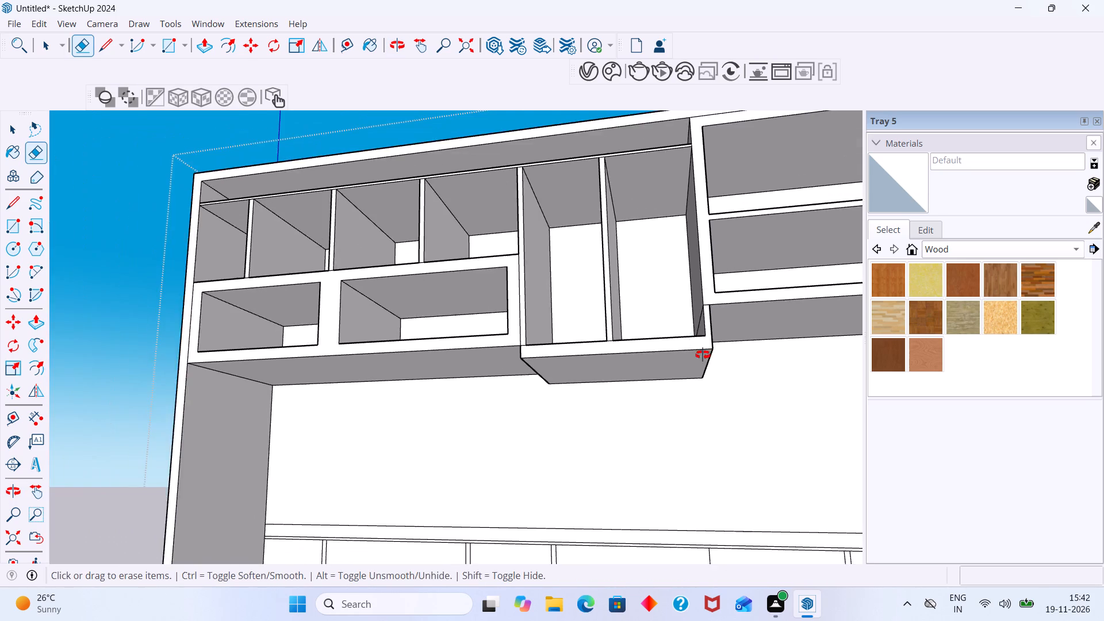
pyautogui.moveTo(692, 346); pyautogui.dragTo(781, 421, button='middle')
pyautogui.scroll(12, 731, 384)
pyautogui.moveTo(753, 342); pyautogui.dragTo(750, 379)
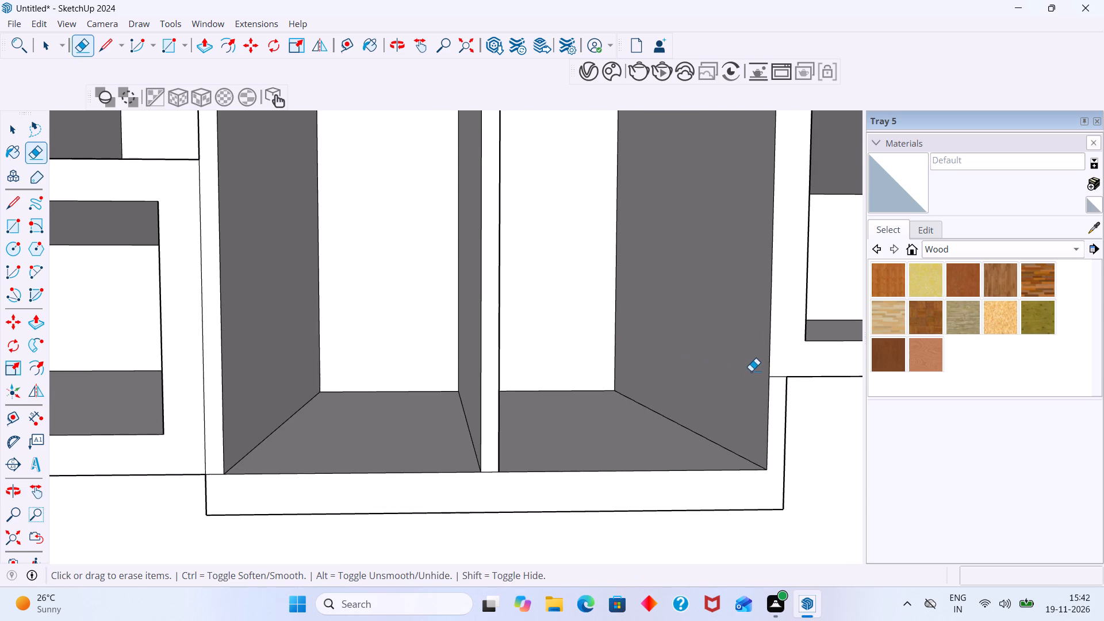
pyautogui.scroll(-13, 752, 367)
pyautogui.scroll(13, 767, 379)
pyautogui.moveTo(719, 312); pyautogui.dragTo(715, 331)
pyautogui.scroll(-20, 711, 335)
pyautogui.scroll(-2, 711, 335)
# Erase the two stray lines across the inner side wall of the upper stacked compartment beside the tall dividers.
pyautogui.moveTo(686, 363); pyautogui.dragTo(454, 374, button='middle')
pyautogui.scroll(9, 653, 214)
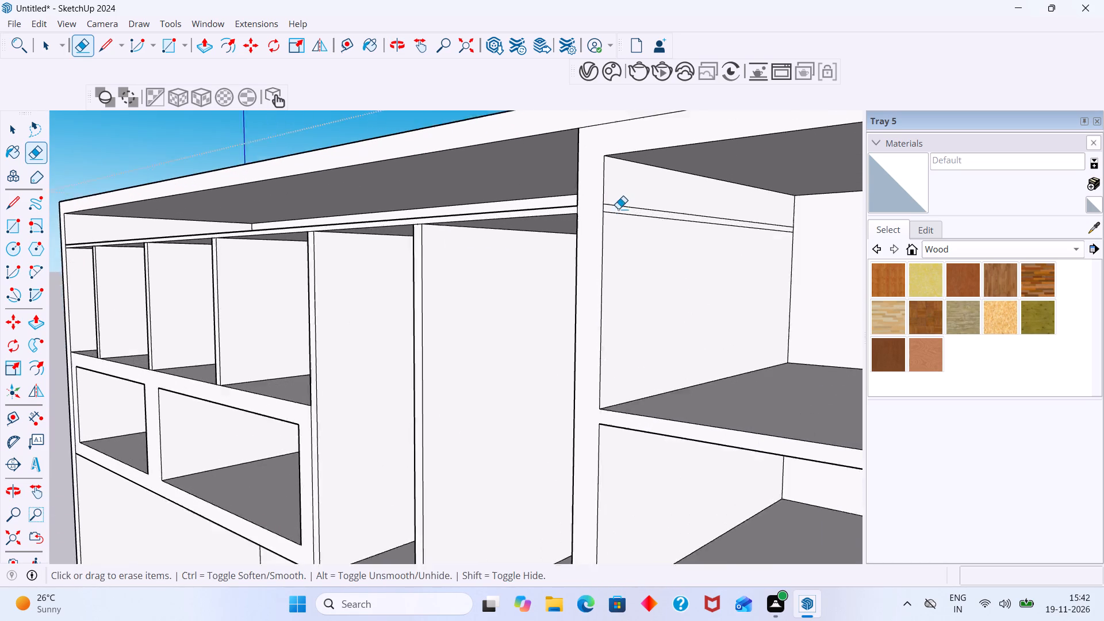
pyautogui.scroll(2, 618, 209)
pyautogui.moveTo(626, 191); pyautogui.dragTo(614, 242)
# Examine the upper cabinet's compartments, front edges and underside from several angles for leftover lines or missing panels.
pyautogui.scroll(-17, 613, 239)
pyautogui.moveTo(630, 270); pyautogui.dragTo(735, 312, button='middle')
pyautogui.scroll(-2, 715, 311)
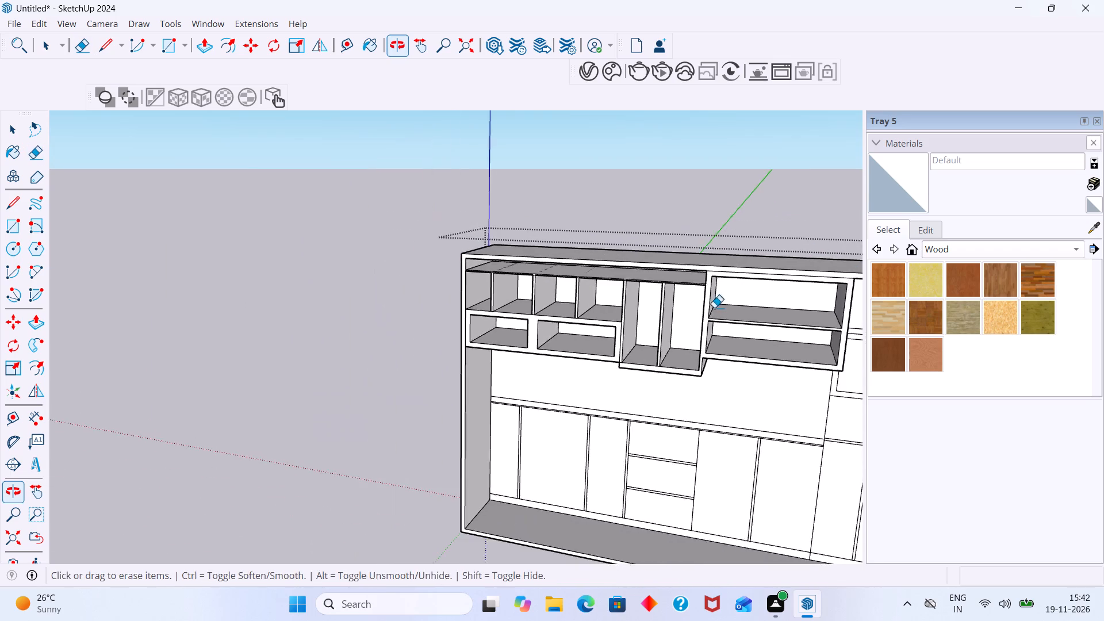
pyautogui.scroll(-1, 714, 308)
pyautogui.moveTo(676, 316); pyautogui.dragTo(936, 198, button='middle')
pyautogui.moveTo(633, 283); pyautogui.dragTo(499, 347, button='middle')
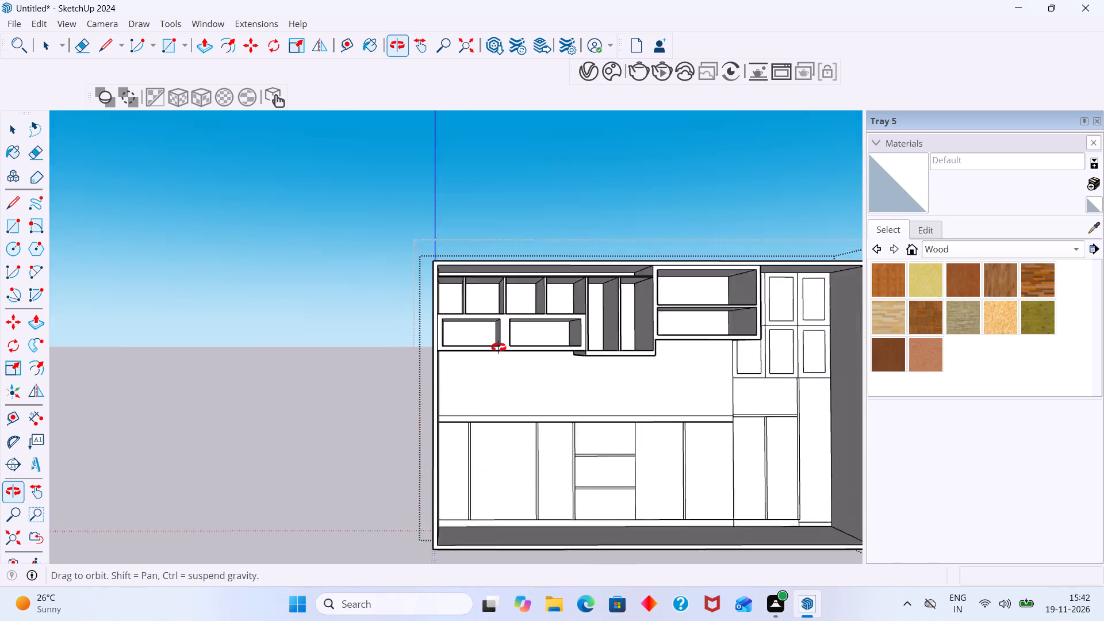
pyautogui.moveTo(499, 347); pyautogui.dragTo(658, 232, button='middle')
pyautogui.scroll(12, 630, 332)
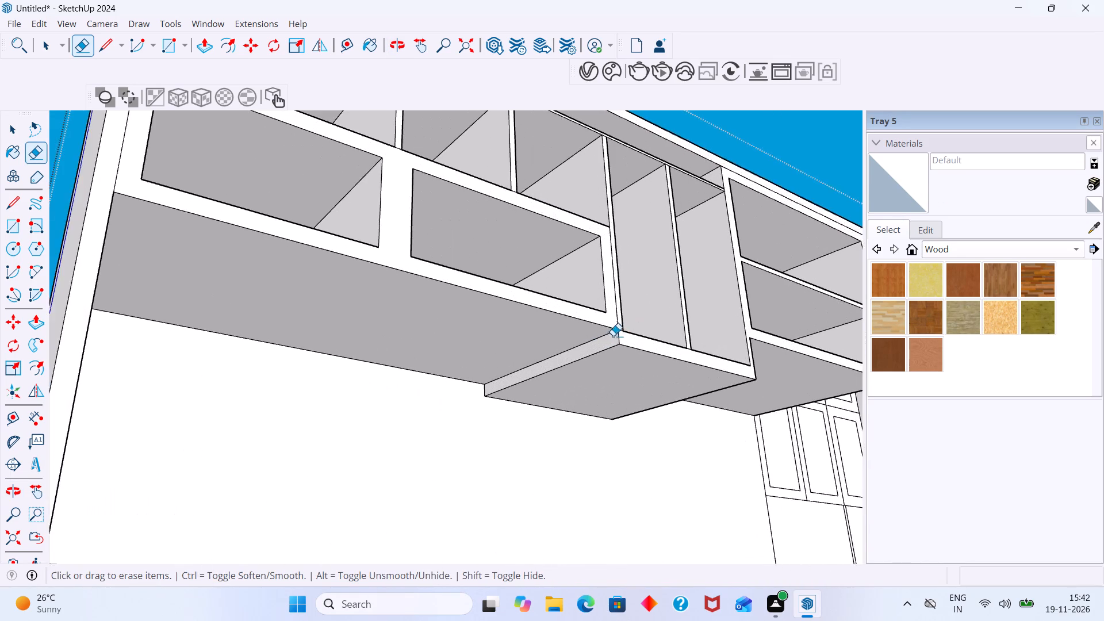
pyautogui.moveTo(614, 331); pyautogui.dragTo(469, 394, button='middle')
pyautogui.scroll(-14, 512, 372)
pyautogui.moveTo(507, 369); pyautogui.dragTo(477, 432, button='middle')
pyautogui.scroll(4, 524, 367)
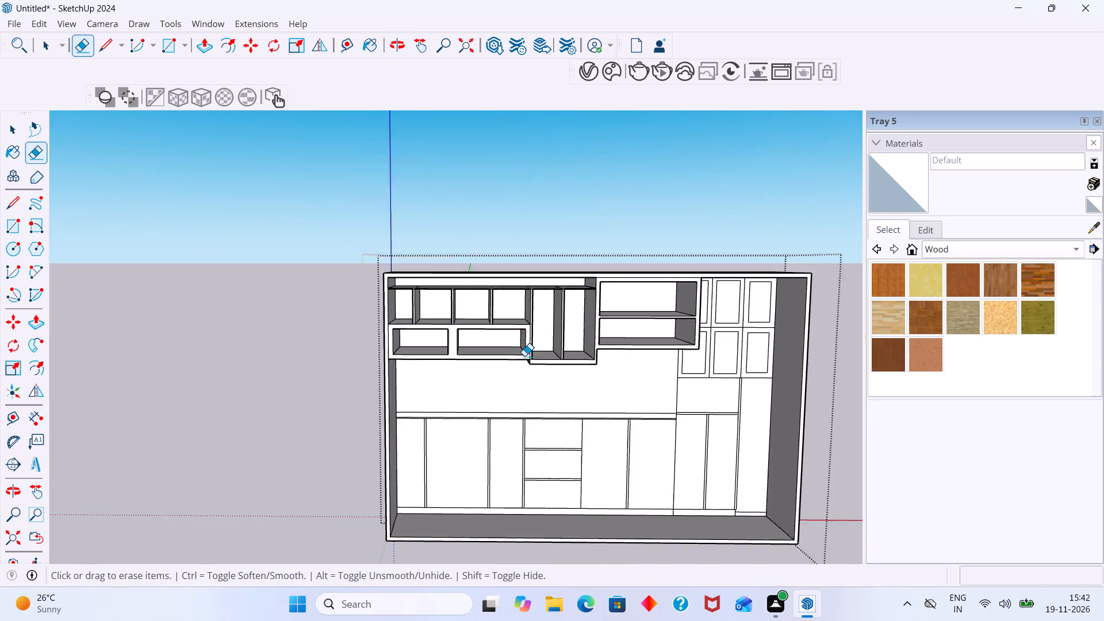
pyautogui.scroll(1, 524, 356)
pyautogui.moveTo(531, 347); pyautogui.dragTo(513, 367, button='middle')
pyautogui.press('space')
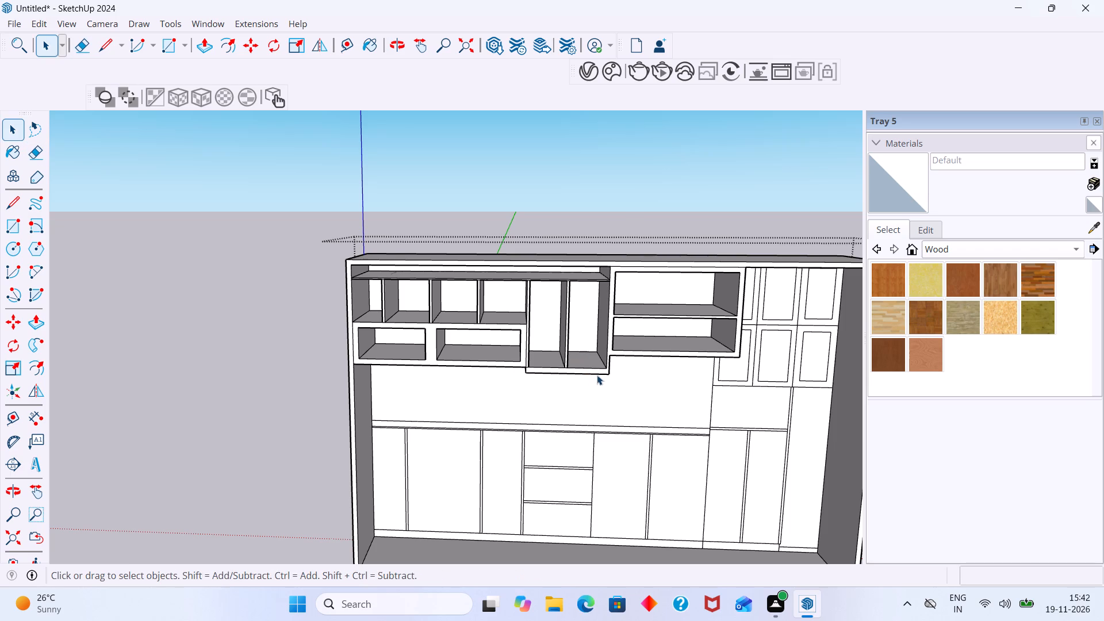
# Extrude the first door frame of the tall section's top row 606.91 mm, flush with the cabinet's front face.
pyautogui.moveTo(577, 371); pyautogui.dragTo(253, 396, button='middle')
pyautogui.moveTo(358, 380); pyautogui.dragTo(514, 381, button='middle')
pyautogui.scroll(9, 489, 349)
pyautogui.moveTo(474, 350); pyautogui.dragTo(416, 369, button='middle')
pyautogui.scroll(6, 460, 364)
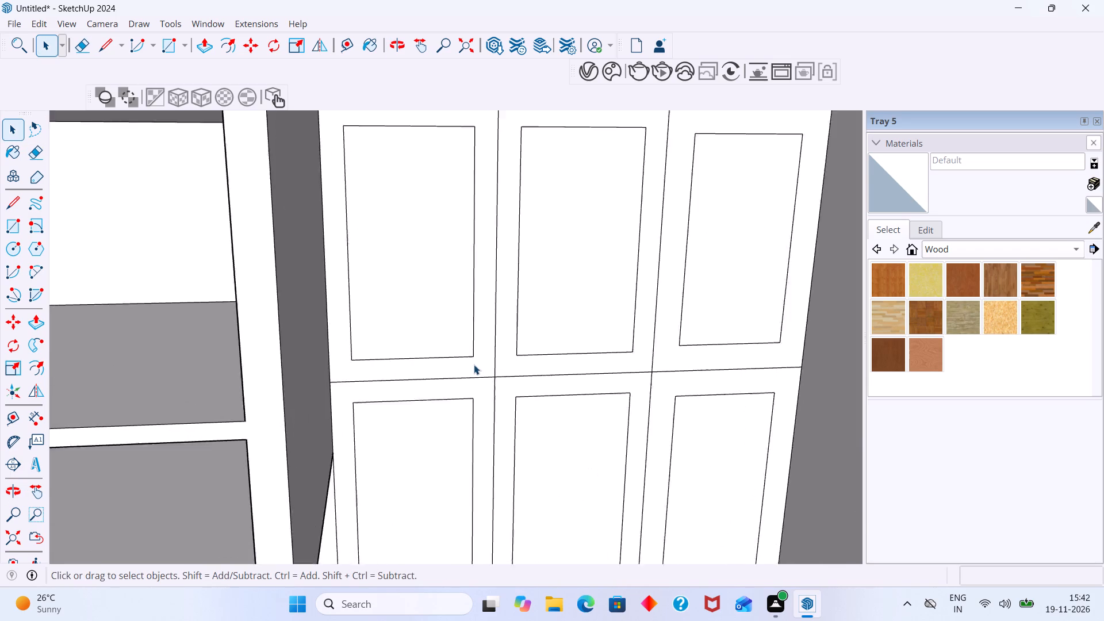
pyautogui.scroll(1, 474, 365)
pyautogui.click(473, 363)
pyautogui.press('p')
pyautogui.doubleClick(474, 362)
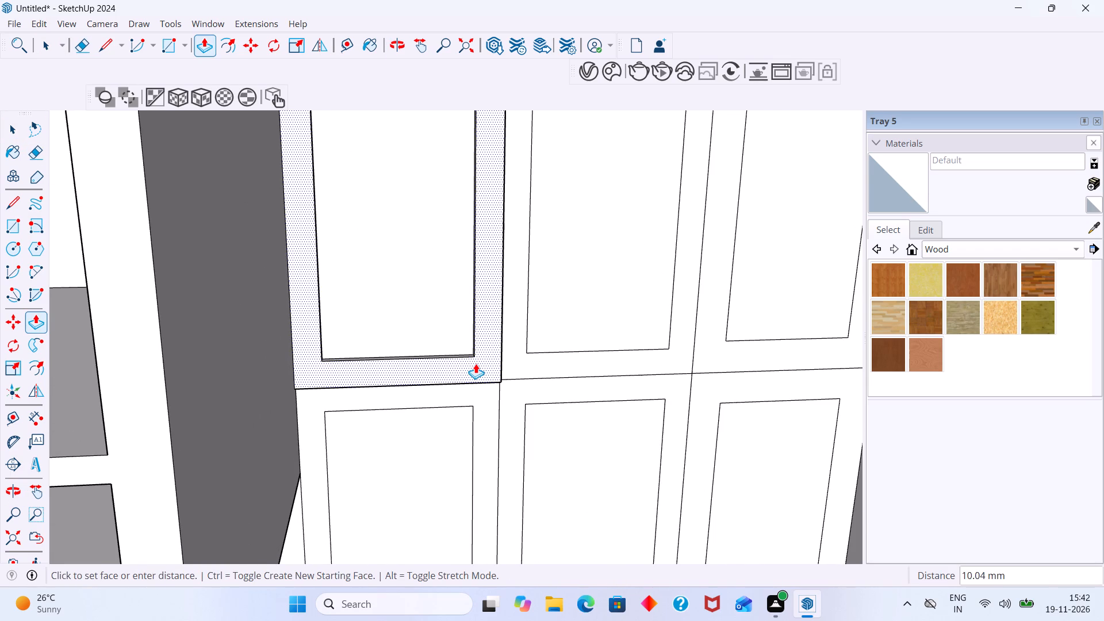
pyautogui.hotkey('ctrl', 'z')
pyautogui.click(476, 364)
pyautogui.scroll(-7, 394, 406)
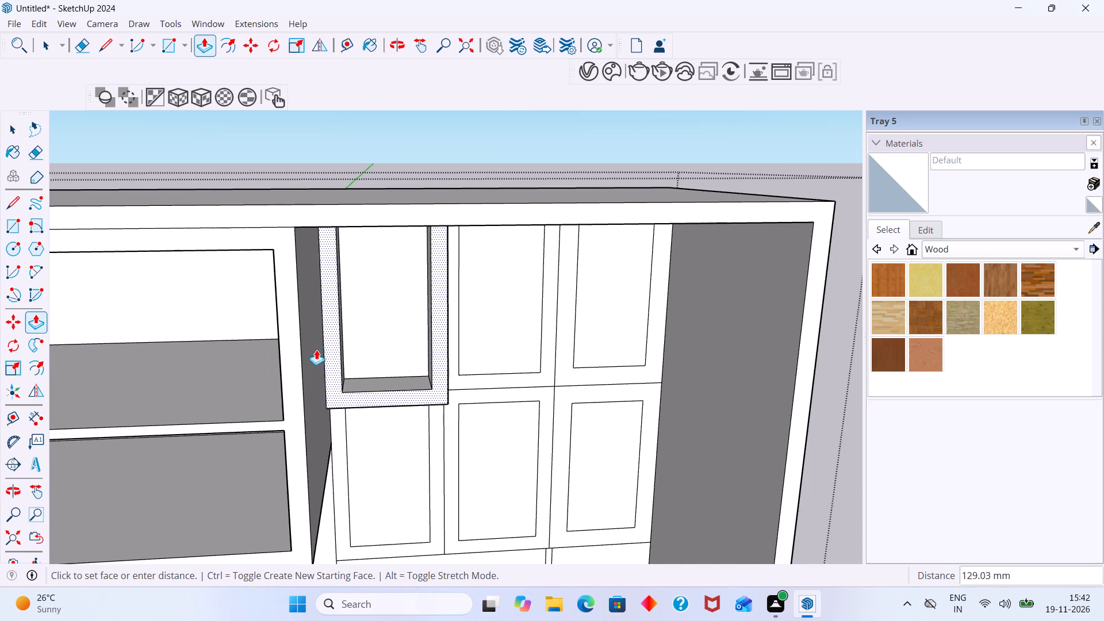
pyautogui.click(294, 228)
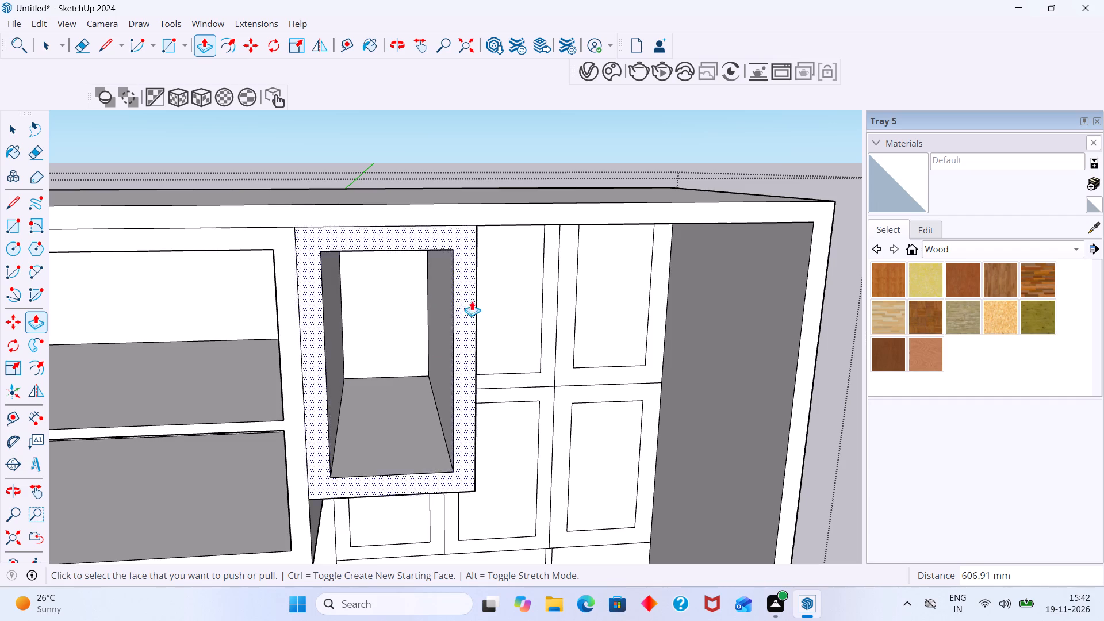
# Extrude the other two door frames of the tall section's top row by the same 606.91 mm.
pyautogui.scroll(-1, 547, 304)
pyautogui.moveTo(485, 296); pyautogui.dragTo(402, 290, button='middle')
pyautogui.scroll(6, 498, 320)
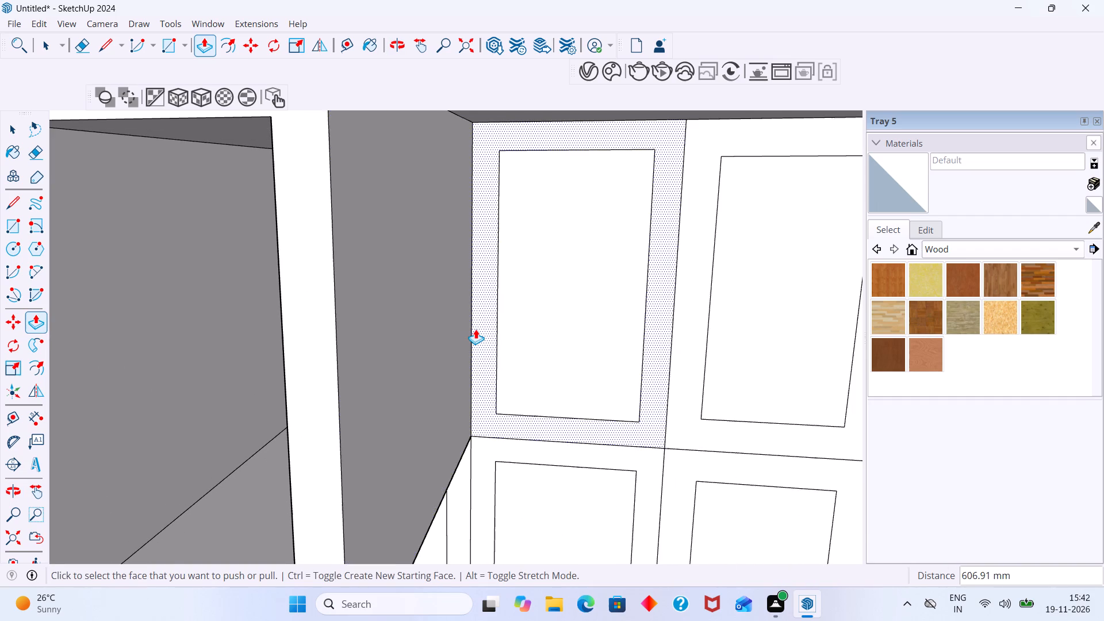
pyautogui.doubleClick(476, 329)
pyautogui.scroll(-13, 486, 329)
pyautogui.scroll(9, 591, 348)
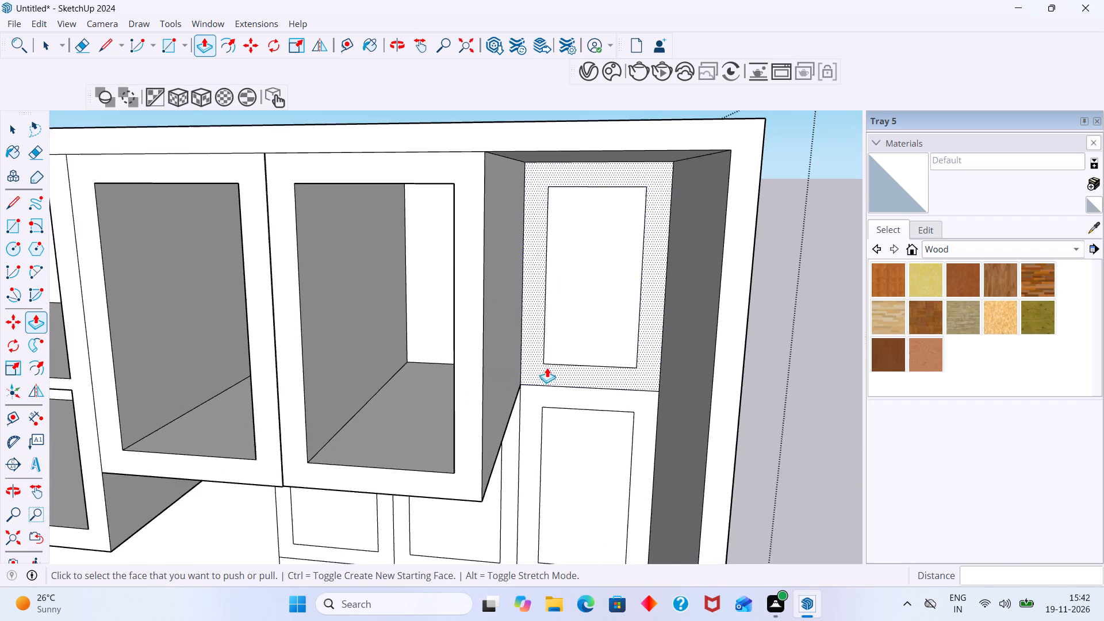
pyautogui.doubleClick(539, 365)
pyautogui.scroll(-11, 535, 385)
pyautogui.moveTo(505, 463); pyautogui.dragTo(524, 423, button='middle')
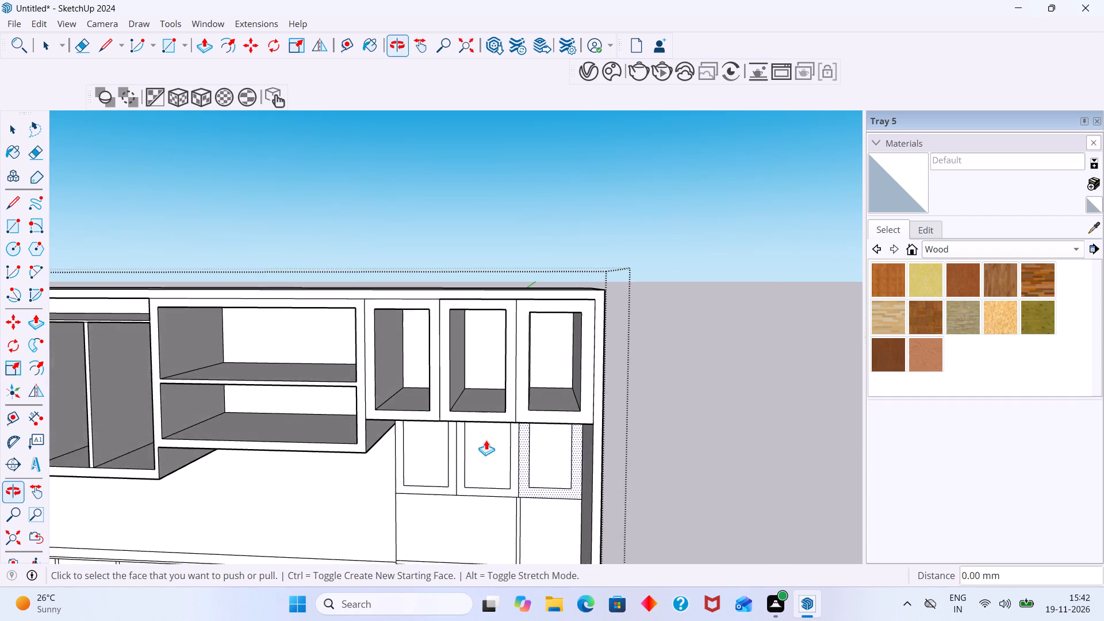
# Extrude the three door frames of the tall section's second row by the same 606.91 mm.
pyautogui.scroll(4, 469, 446)
pyautogui.keyDown('shift'); pyautogui.moveTo(451, 441); pyautogui.dragTo(572, 336, button='middle'); pyautogui.keyUp('shift')
pyautogui.scroll(5, 542, 355)
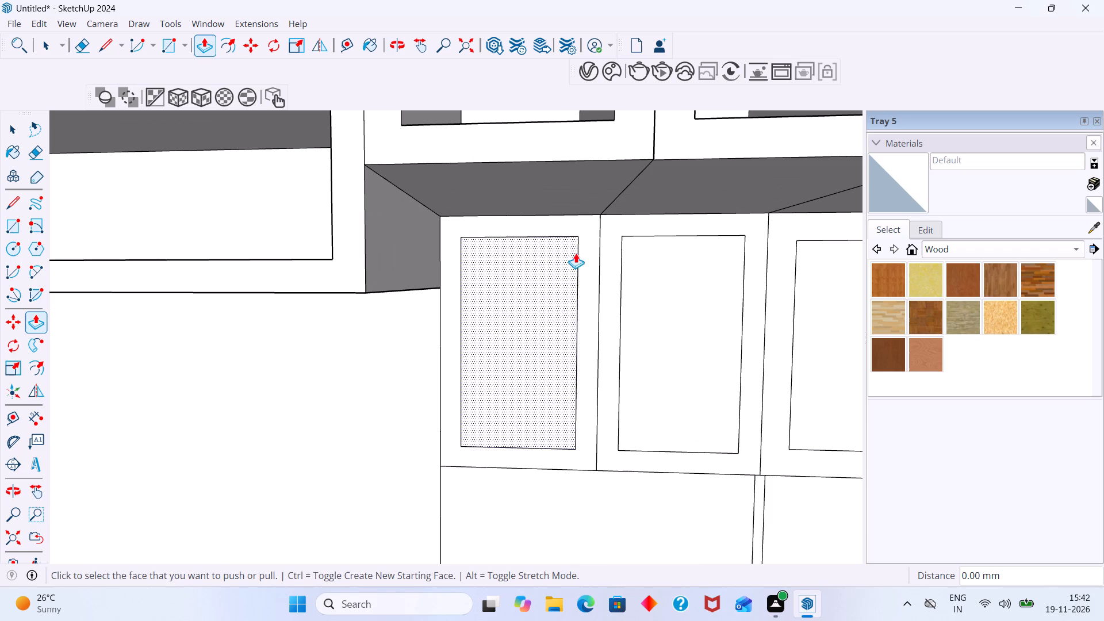
pyautogui.doubleClick(588, 231)
pyautogui.doubleClick(676, 218)
pyautogui.scroll(-3, 661, 244)
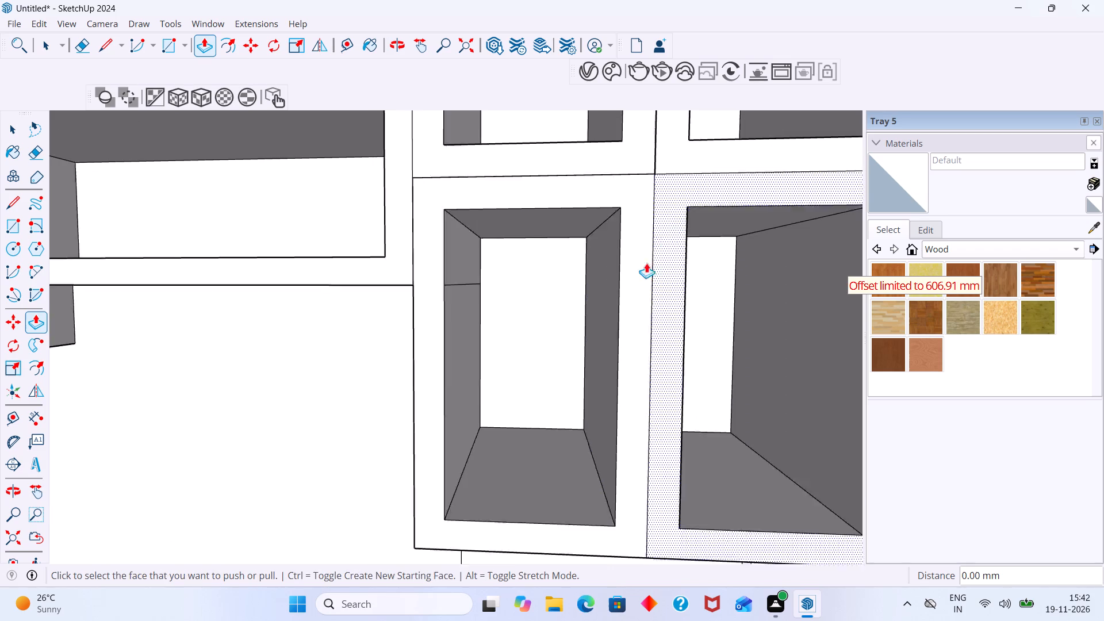
pyautogui.scroll(-11, 646, 263)
pyautogui.moveTo(689, 302); pyautogui.dragTo(622, 333, button='middle')
pyautogui.scroll(10, 696, 289)
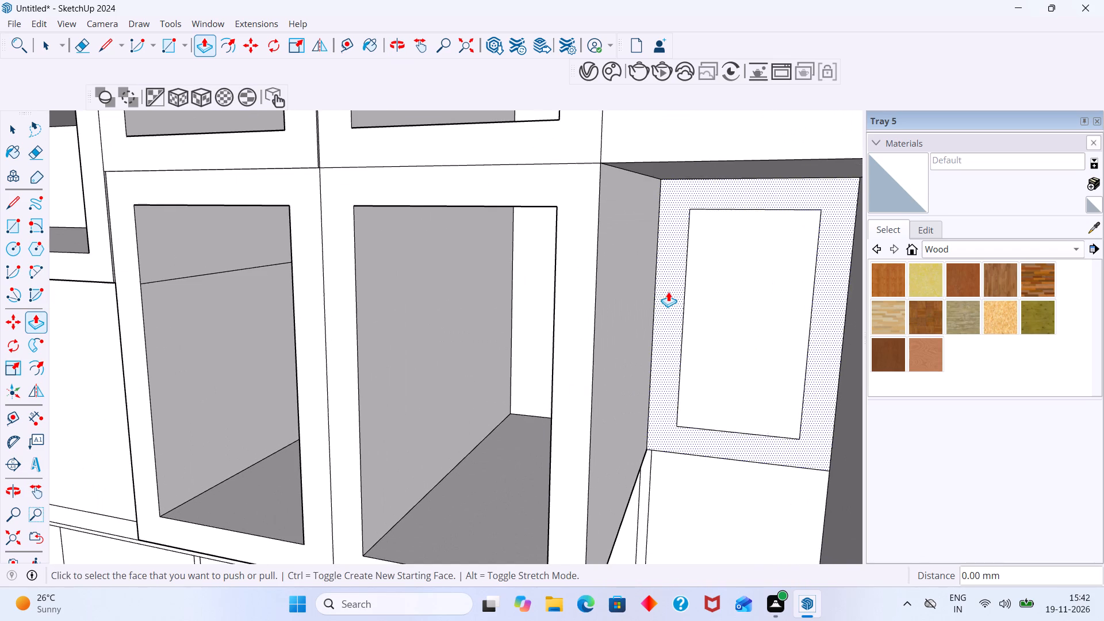
pyautogui.doubleClick(668, 292)
pyautogui.scroll(-20, 668, 300)
pyautogui.moveTo(648, 339); pyautogui.dragTo(762, 348, button='middle')
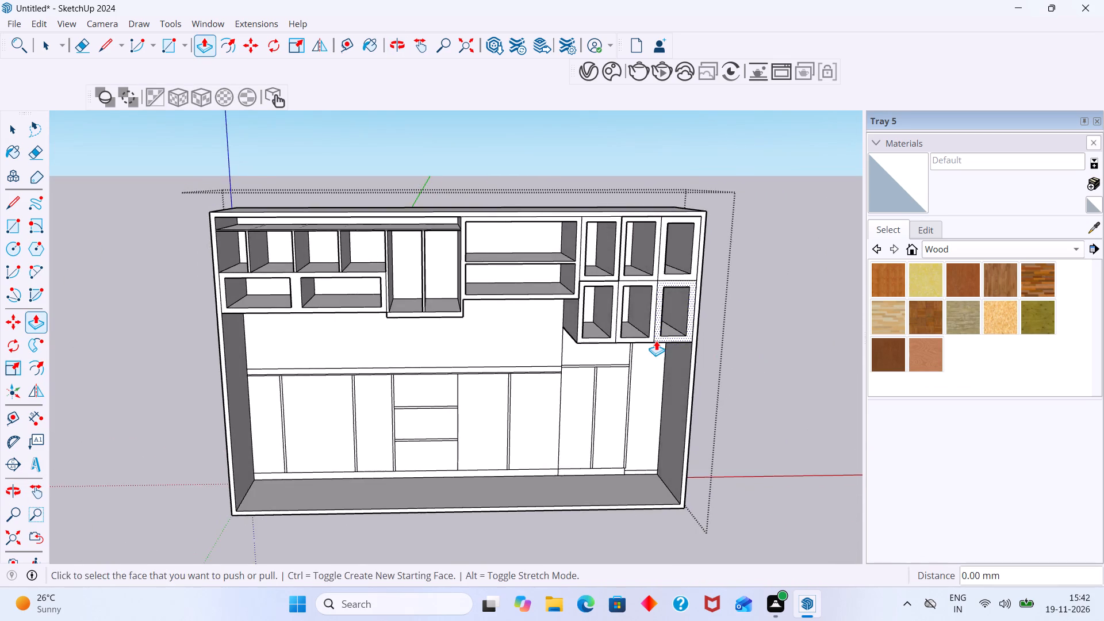
# Examine the whole cabinet from the front, above and below to check the extruded compartments and the remaining flat base section.
pyautogui.scroll(-1, 656, 340)
pyautogui.moveTo(656, 340); pyautogui.dragTo(715, 338, button='middle')
pyautogui.press('space')
pyautogui.moveTo(653, 335); pyautogui.dragTo(664, 275, button='middle')
pyautogui.moveTo(596, 308); pyautogui.dragTo(500, 285, button='middle')
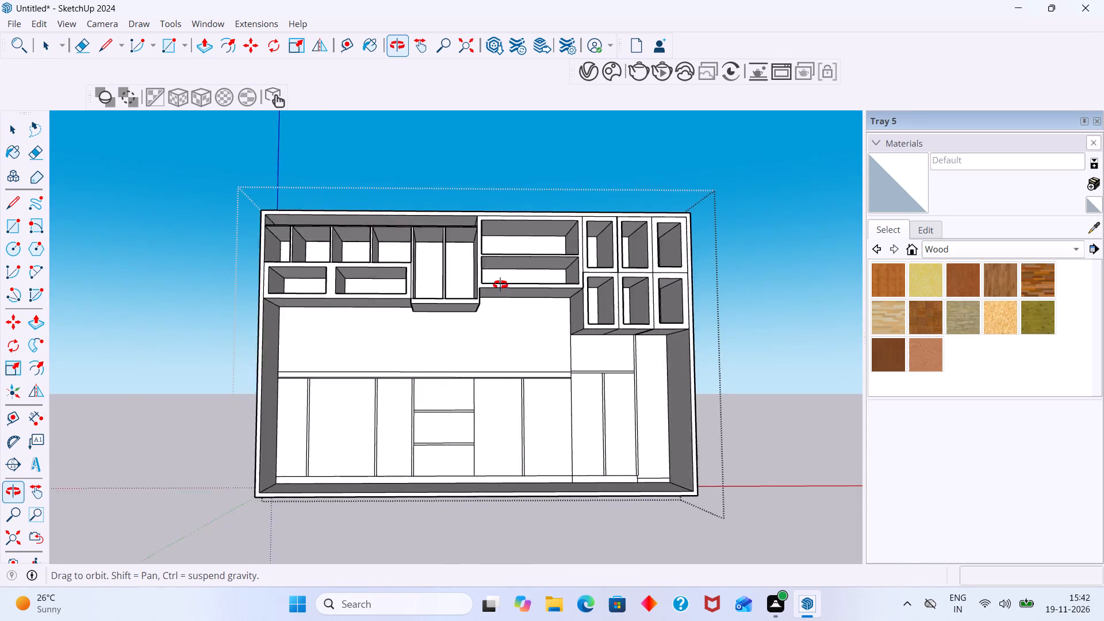
pyautogui.moveTo(500, 285); pyautogui.dragTo(490, 289, button='middle')
pyautogui.moveTo(600, 381); pyautogui.dragTo(612, 301, button='middle')
pyautogui.scroll(7, 522, 391)
pyautogui.scroll(-7, 592, 363)
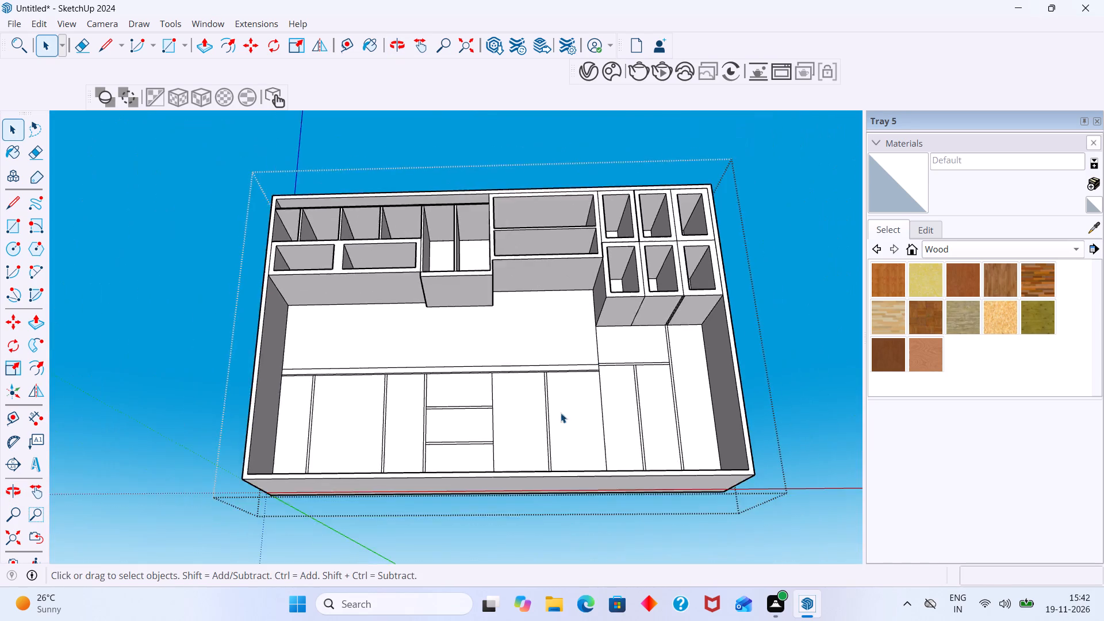
pyautogui.moveTo(555, 413); pyautogui.dragTo(610, 461, button='middle')
pyautogui.scroll(-5, 557, 439)
pyautogui.moveTo(546, 448); pyautogui.dragTo(628, 502, button='middle')
pyautogui.moveTo(570, 470); pyautogui.dragTo(595, 557, button='middle')
pyautogui.scroll(3, 466, 462)
pyautogui.moveTo(489, 444); pyautogui.dragTo(382, 448, button='middle')
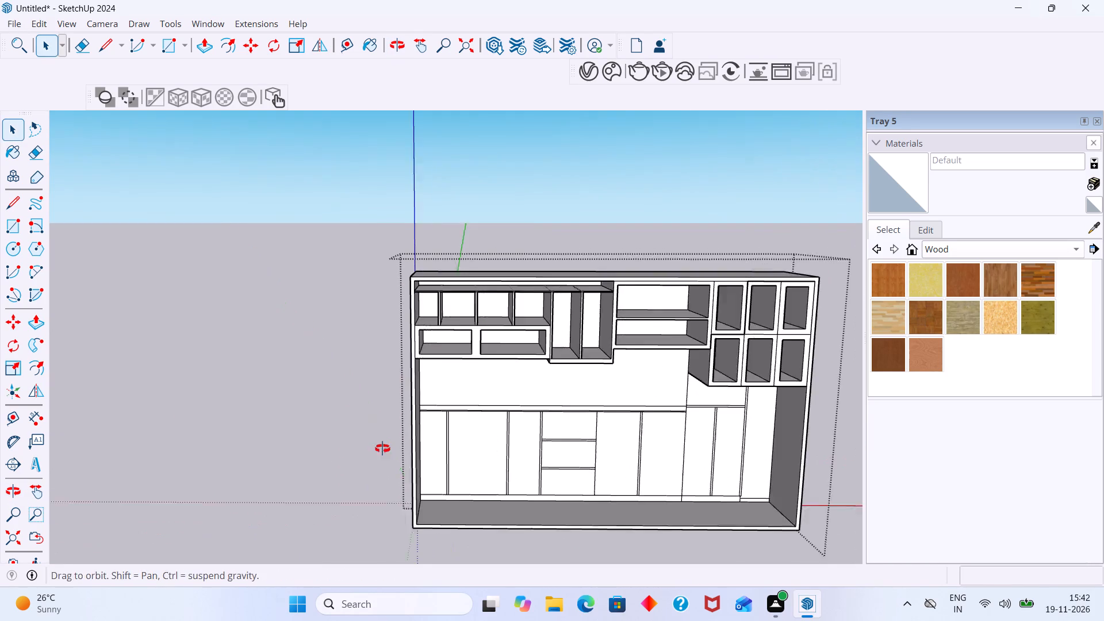
pyautogui.moveTo(382, 448); pyautogui.dragTo(372, 453, button='middle')
# Extrude the base section's outermost divider strip and the thin countertop strip above it by the same 606.91 mm.
pyautogui.scroll(18, 420, 458)
pyautogui.click(442, 423)
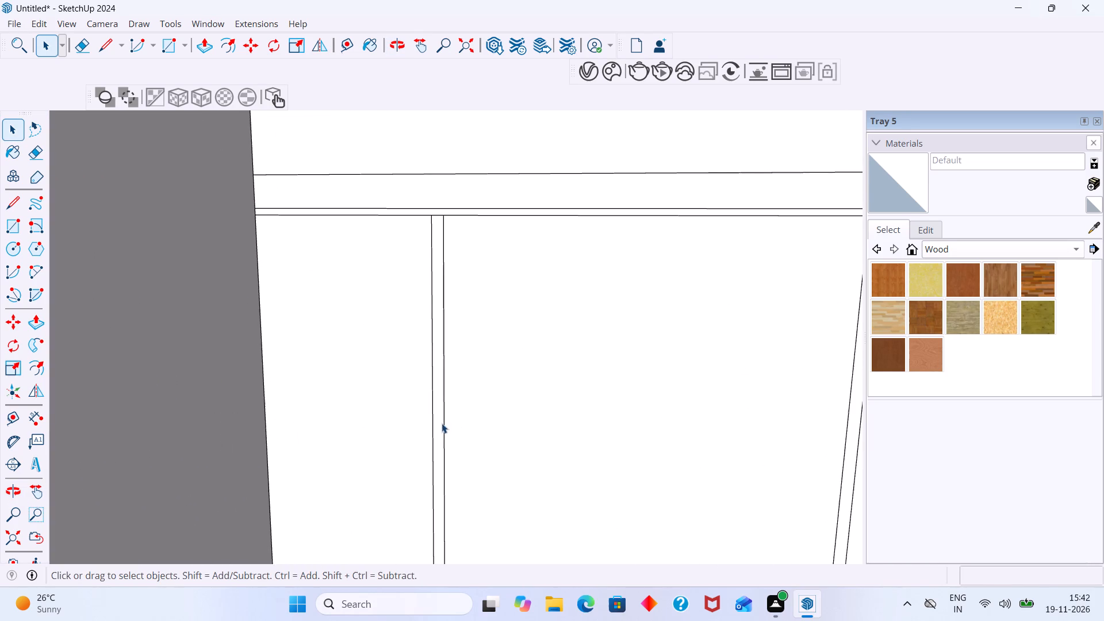
pyautogui.press('p')
pyautogui.doubleClick(436, 425)
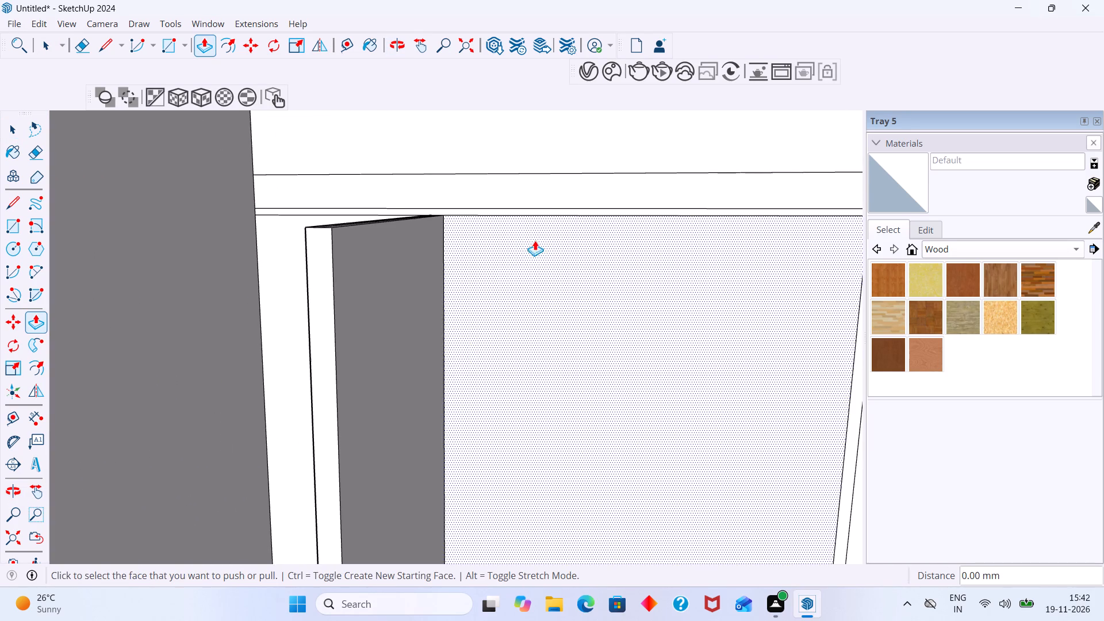
pyautogui.scroll(5, 542, 212)
pyautogui.doubleClick(542, 212)
pyautogui.scroll(1, 542, 213)
pyautogui.scroll(-4, 542, 216)
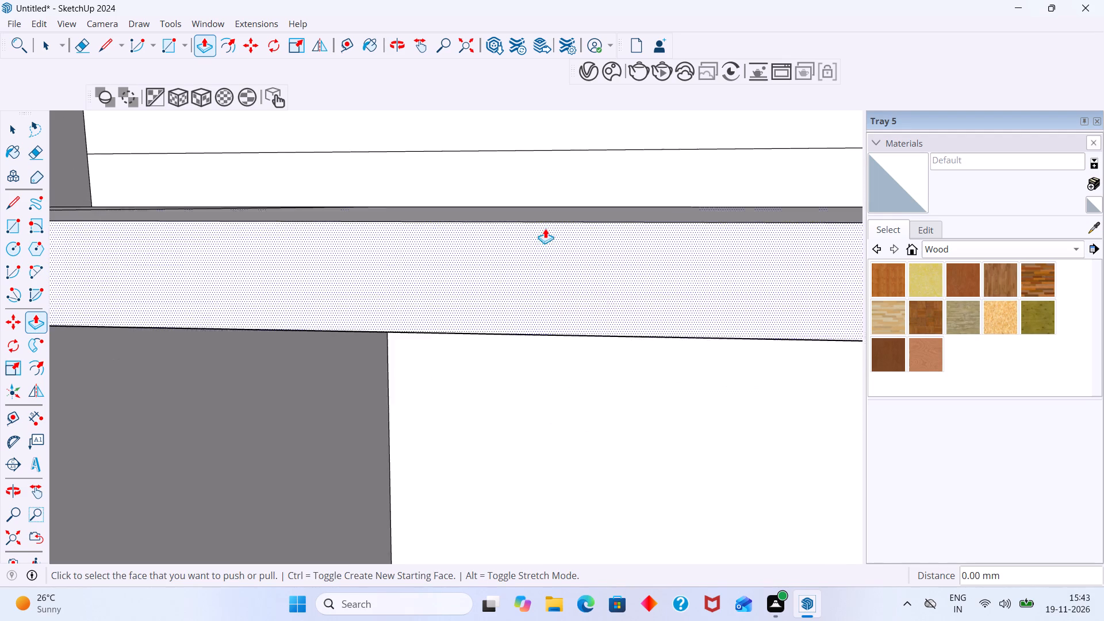
pyautogui.scroll(-20, 545, 228)
pyautogui.scroll(-9, 545, 228)
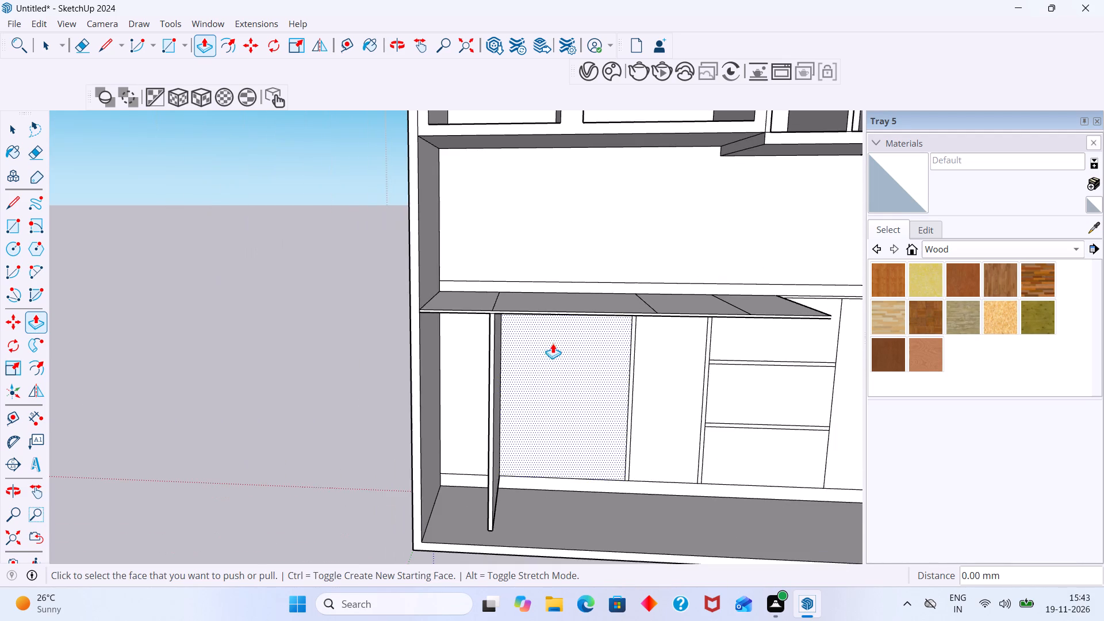
# Extrude the next three base divider strips, on both sides of the drawer section, by the same 606.91 mm.
pyautogui.keyDown('shift'); pyautogui.moveTo(552, 343); pyautogui.dragTo(438, 313, button='middle'); pyautogui.keyUp('shift')
pyautogui.scroll(12, 501, 353)
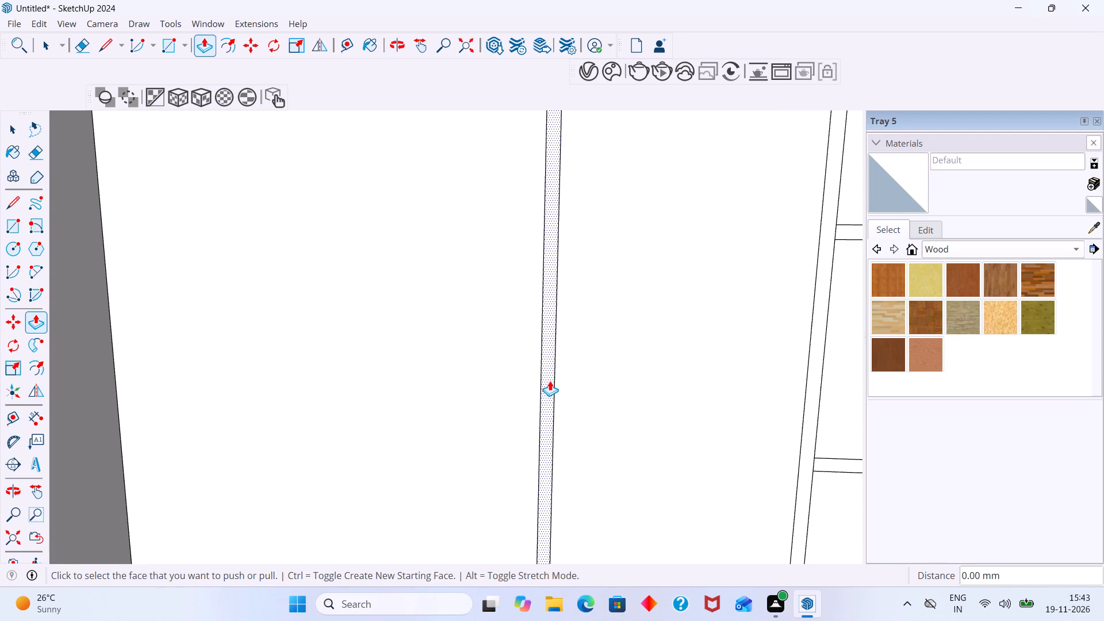
pyautogui.doubleClick(550, 381)
pyautogui.scroll(-16, 528, 375)
pyautogui.moveTo(521, 415); pyautogui.dragTo(440, 341, button='middle')
pyautogui.scroll(4, 501, 359)
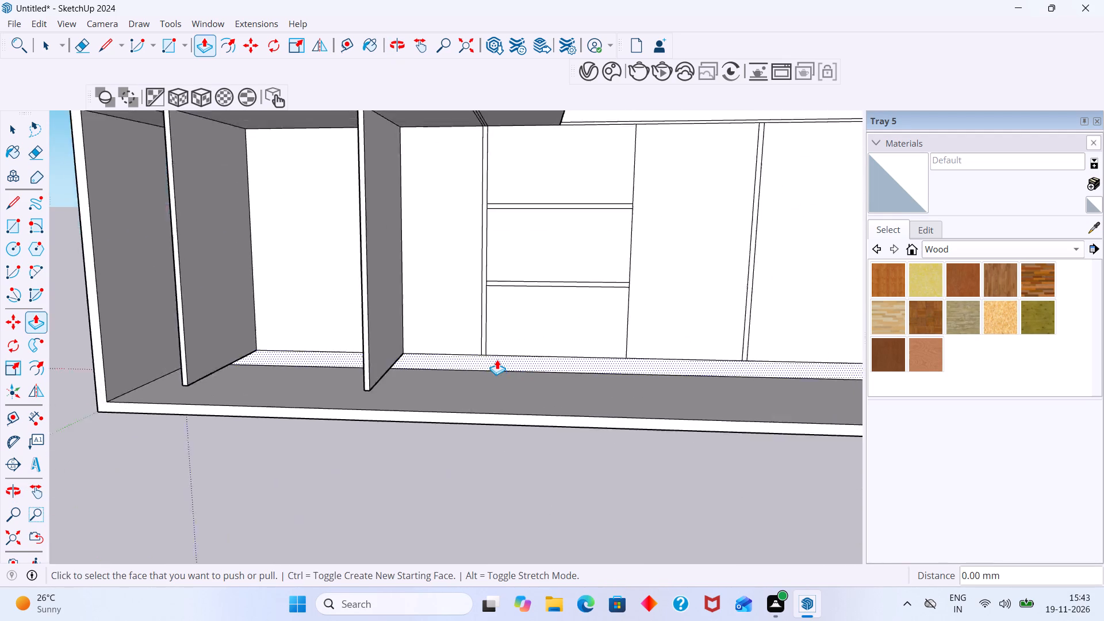
pyautogui.scroll(7, 497, 359)
pyautogui.moveTo(451, 367); pyautogui.dragTo(447, 356, button='middle')
pyautogui.scroll(6, 475, 340)
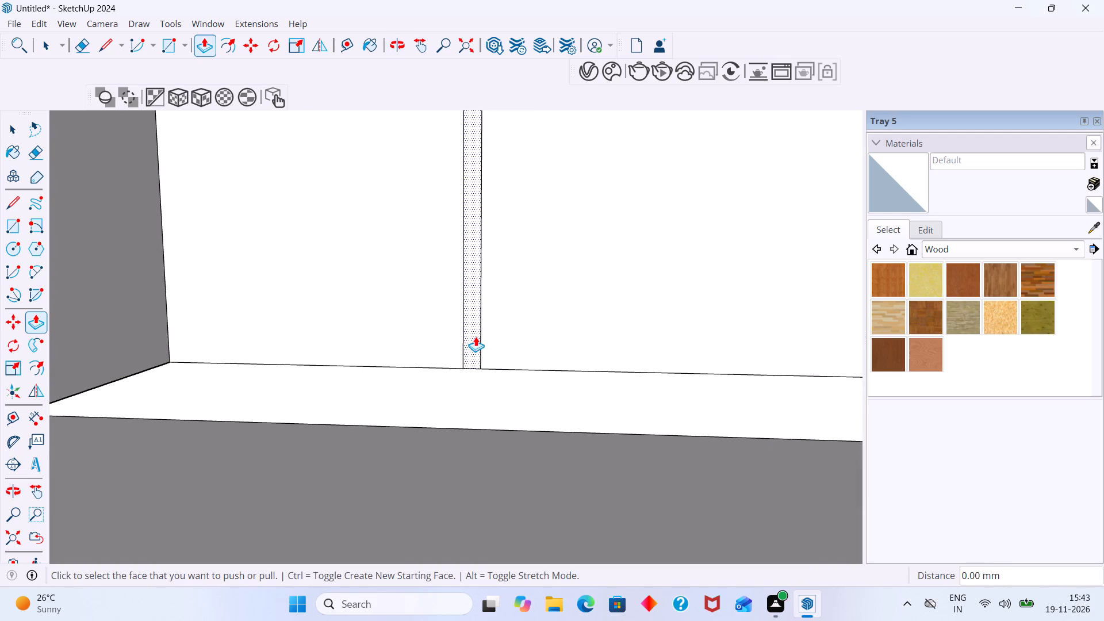
pyautogui.doubleClick(474, 336)
pyautogui.scroll(-17, 473, 336)
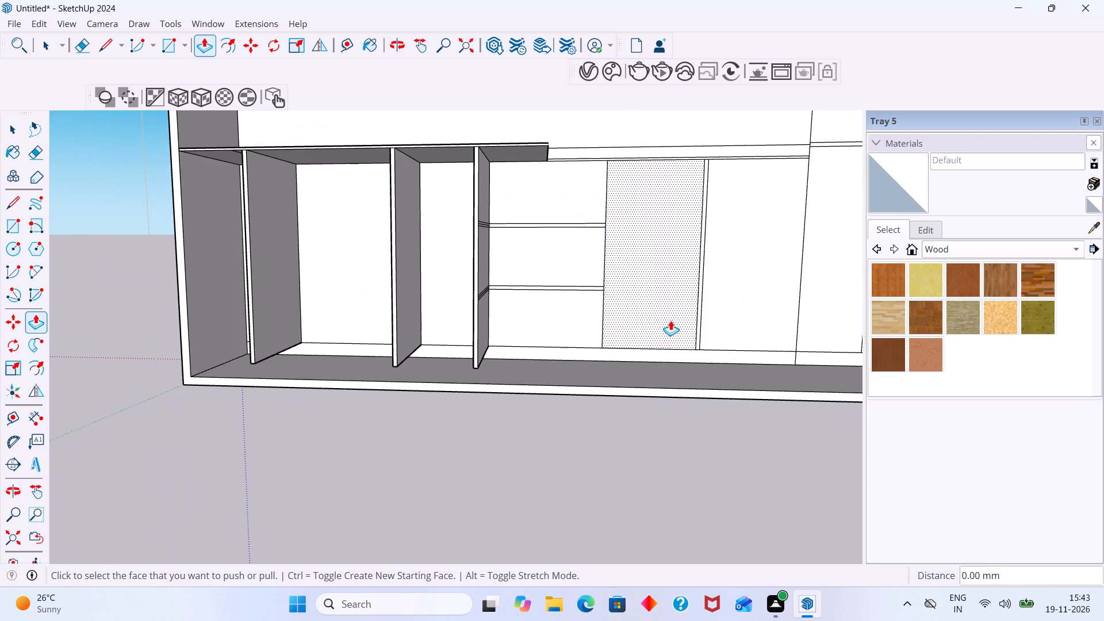
pyautogui.scroll(9, 699, 314)
pyautogui.doubleClick(697, 315)
pyautogui.scroll(-4, 696, 316)
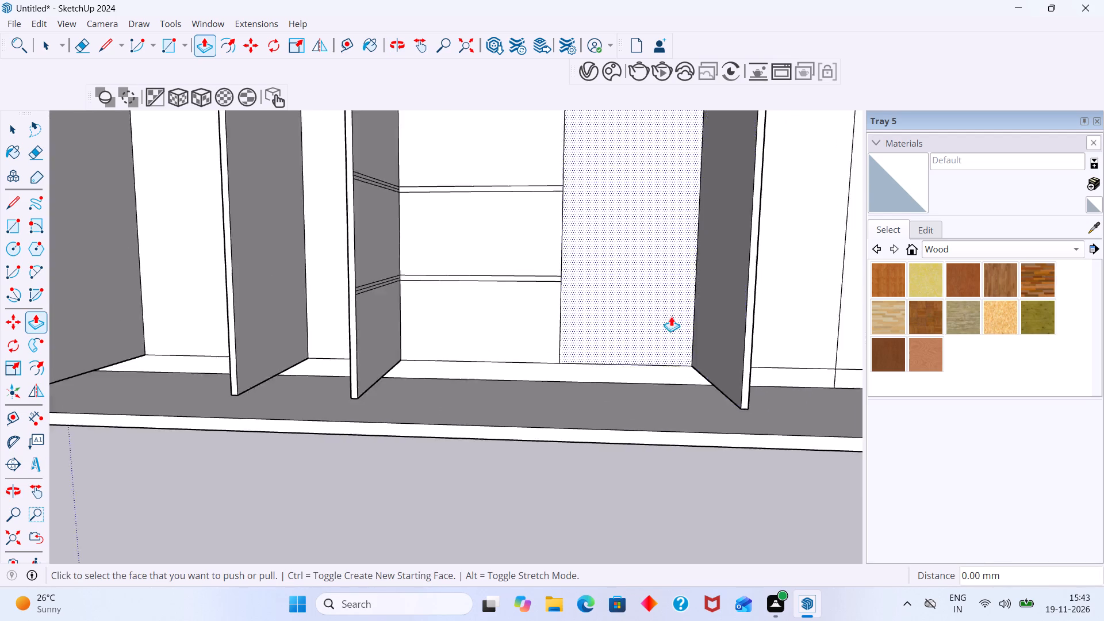
# Extrude the tall section's lower divider, its full-height side panel and the shelf strip above the divider by 606.91 mm.
pyautogui.scroll(-12, 671, 316)
pyautogui.scroll(13, 739, 294)
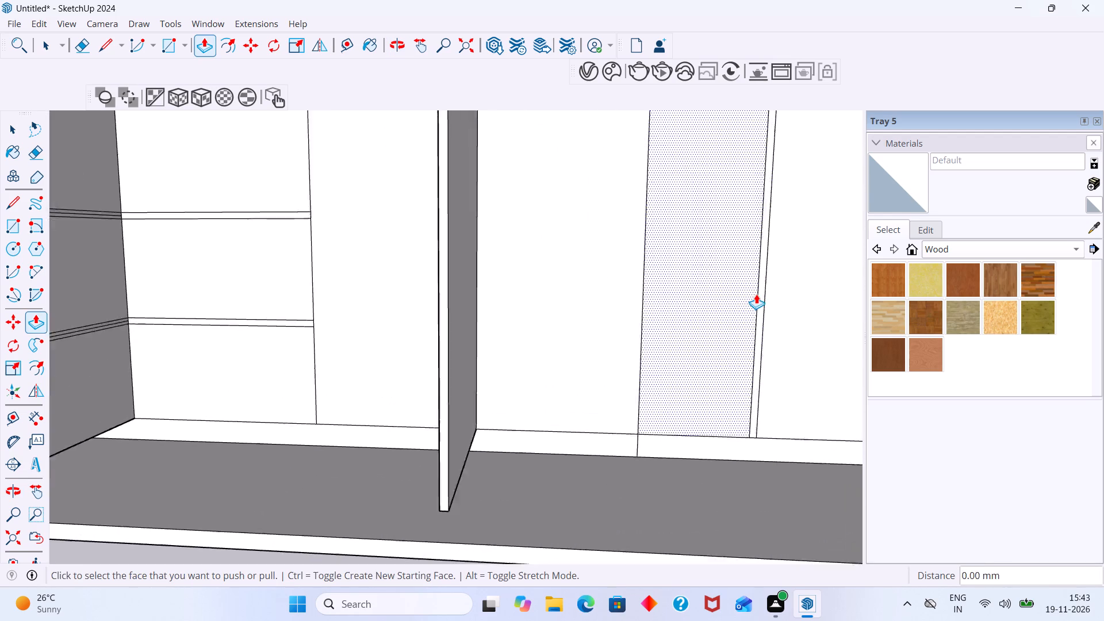
pyautogui.scroll(2, 756, 294)
pyautogui.doubleClick(765, 294)
pyautogui.scroll(-14, 743, 297)
pyautogui.keyDown('shift'); pyautogui.moveTo(697, 319); pyautogui.dragTo(524, 339, button='middle'); pyautogui.keyUp('shift')
pyautogui.scroll(3, 650, 304)
pyautogui.scroll(14, 584, 212)
pyautogui.doubleClick(573, 206)
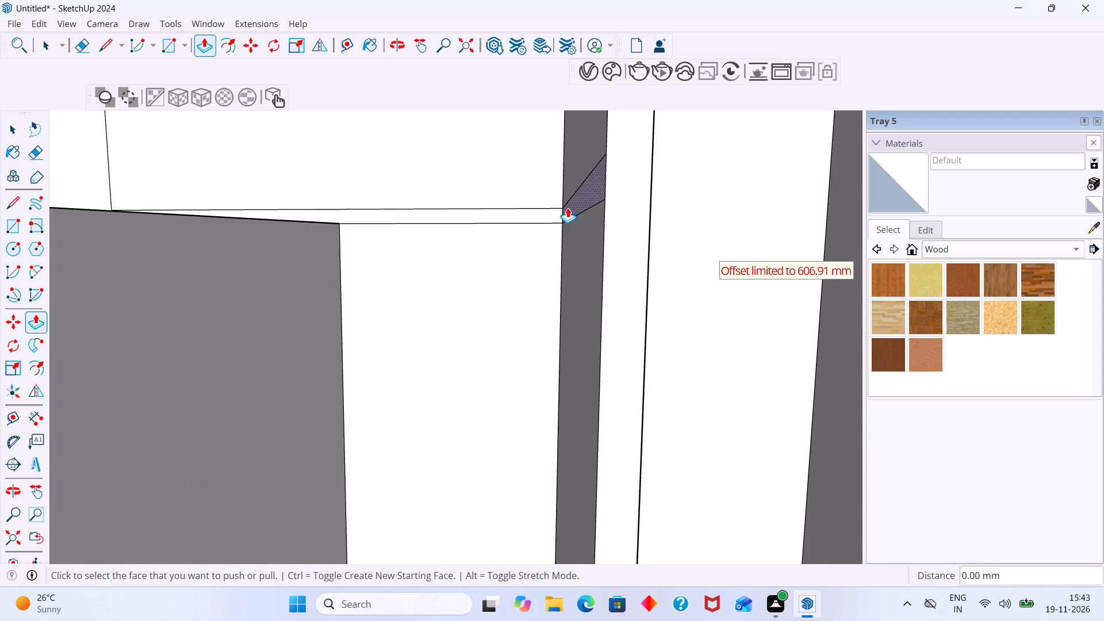
pyautogui.doubleClick(551, 210)
pyautogui.scroll(-8, 551, 218)
pyautogui.moveTo(545, 266); pyautogui.dragTo(612, 312, button='middle')
pyautogui.scroll(-8, 612, 315)
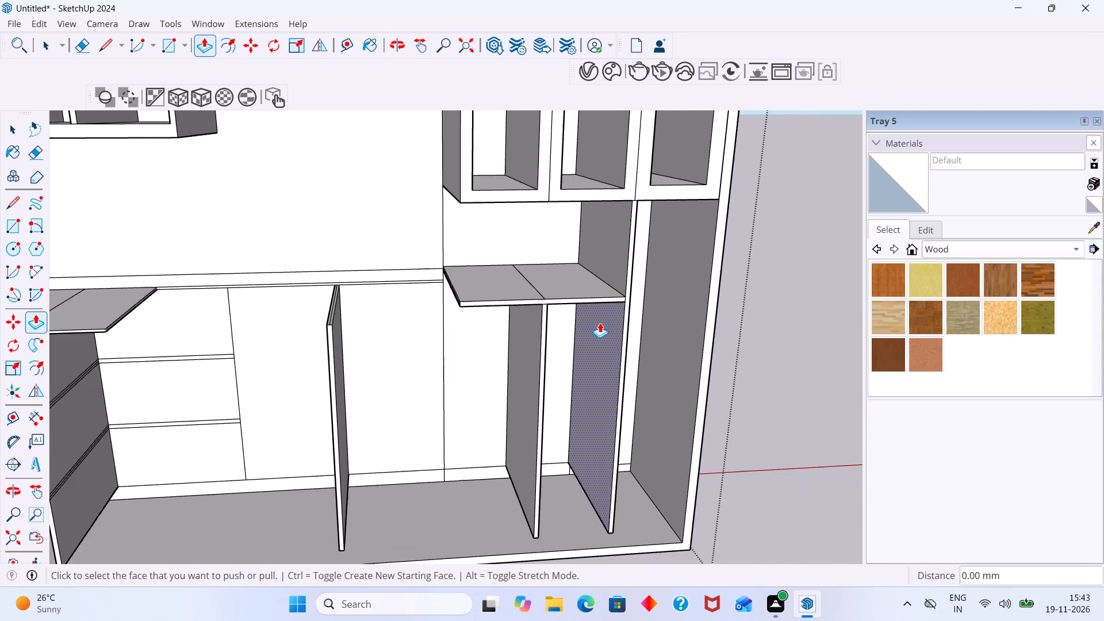
pyautogui.moveTo(586, 365); pyautogui.dragTo(631, 365, button='middle')
pyautogui.moveTo(588, 356); pyautogui.dragTo(554, 298, button='middle')
pyautogui.press('space')
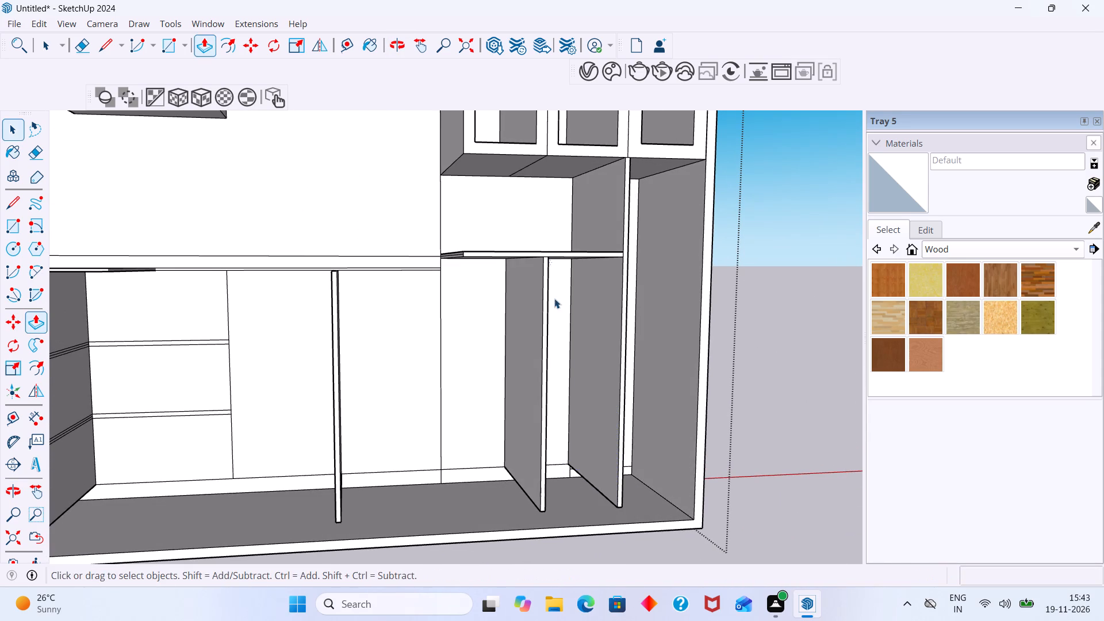
# Copy the open niche's vertical back edge, between the compartments and the shelf, 18 mm inward.
pyautogui.middleClick(549, 237)
pyautogui.keyDown('shift'); pyautogui.scroll(-1, 549, 243); pyautogui.keyUp('shift')
pyautogui.keyDown('shift'); pyautogui.moveTo(551, 252); pyautogui.dragTo(565, 407, button='middle'); pyautogui.keyUp('shift')
pyautogui.moveTo(546, 389); pyautogui.dragTo(516, 338, button='middle')
pyautogui.scroll(5, 460, 342)
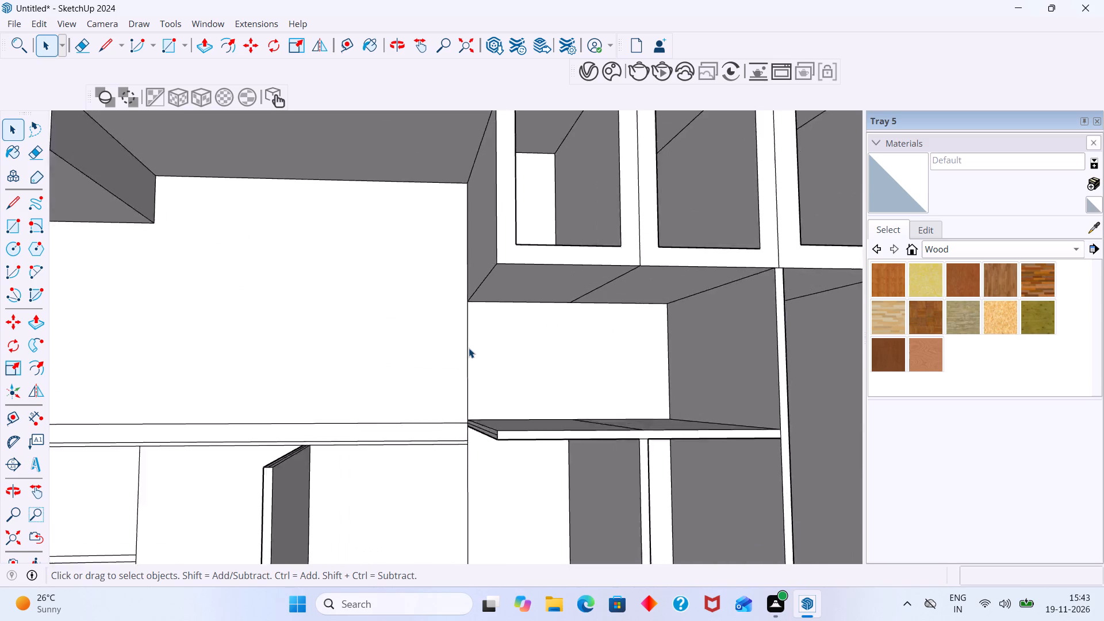
pyautogui.scroll(4, 469, 348)
pyautogui.click(469, 348)
pyautogui.press('m')
pyautogui.click(464, 355)
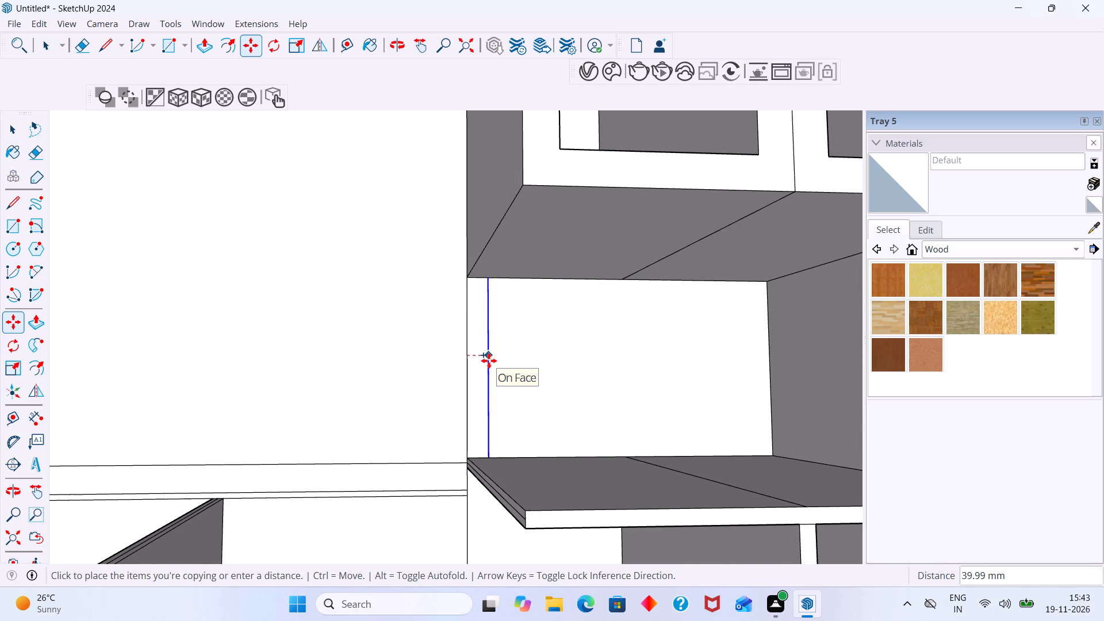
pyautogui.write('18')
pyautogui.press('Return')
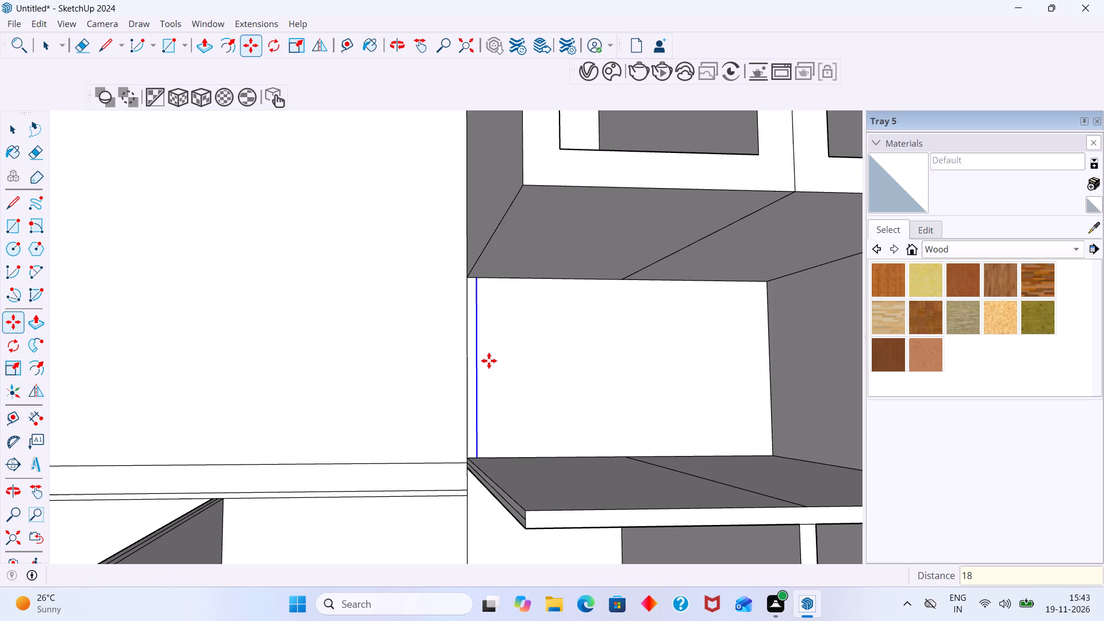
# Copy the vertical back edge below the tall section's shelf 18 mm inward along the red axis.
pyautogui.scroll(-3, 483, 361)
pyautogui.keyDown('shift'); pyautogui.moveTo(474, 405); pyautogui.dragTo(535, 269, button='middle'); pyautogui.keyUp('shift')
pyautogui.press('space')
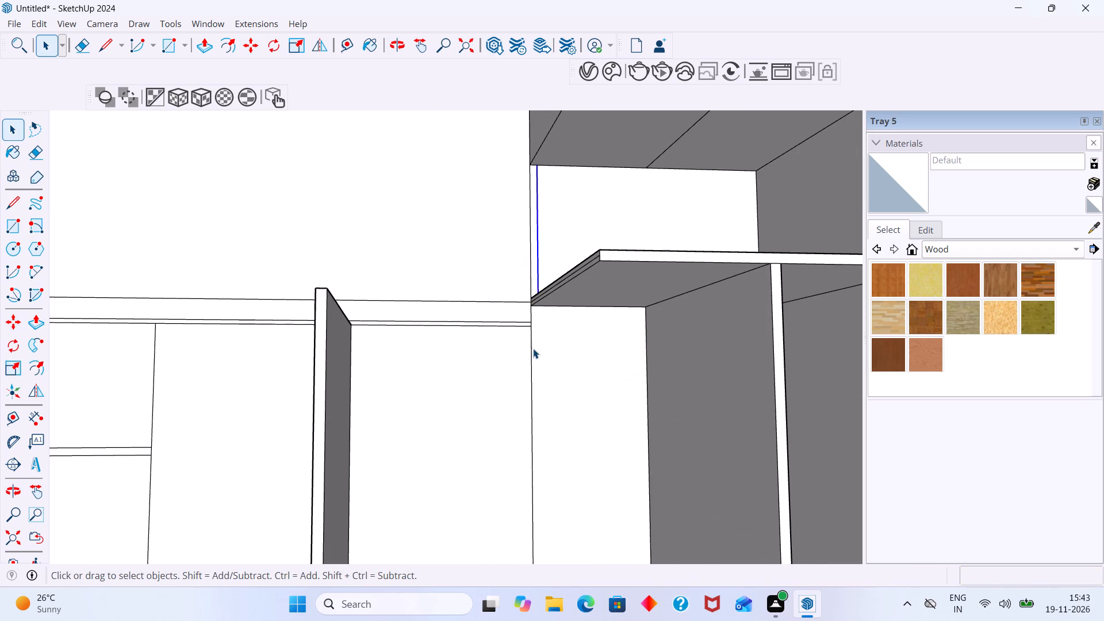
pyautogui.click(531, 351)
pyautogui.press('m')
pyautogui.click(531, 351)
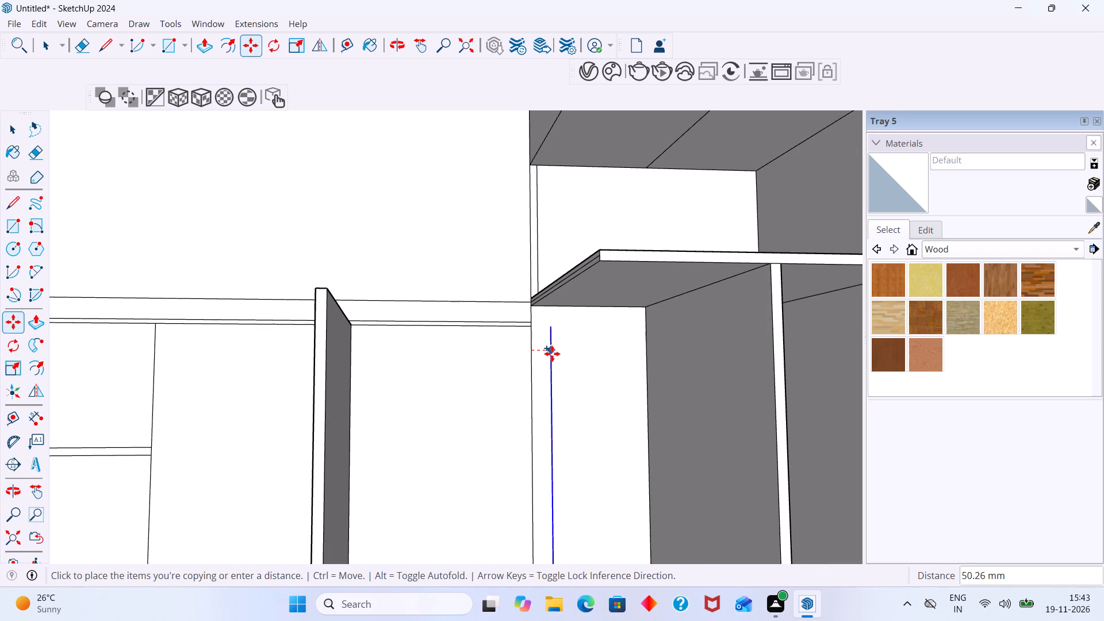
pyautogui.press('Right')
pyautogui.write('18')
pyautogui.press('Return')
pyautogui.scroll(6, 534, 323)
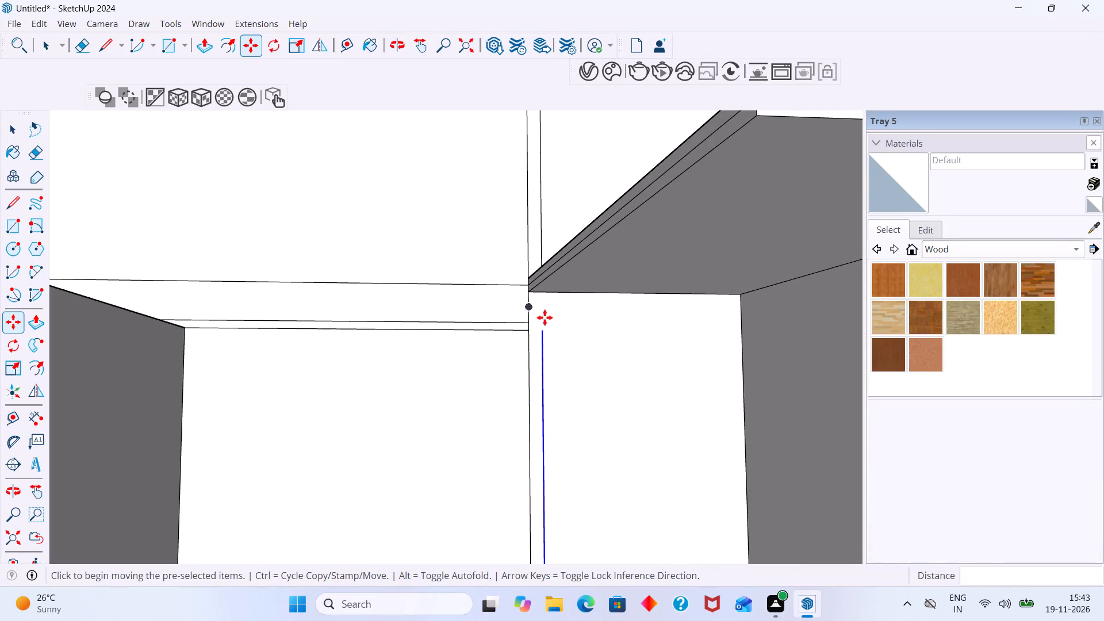
# Draw a line extending the copied lower edge from its upper end to the shelf's underside.
pyautogui.press('space')
pyautogui.write('l')
pyautogui.click(542, 331)
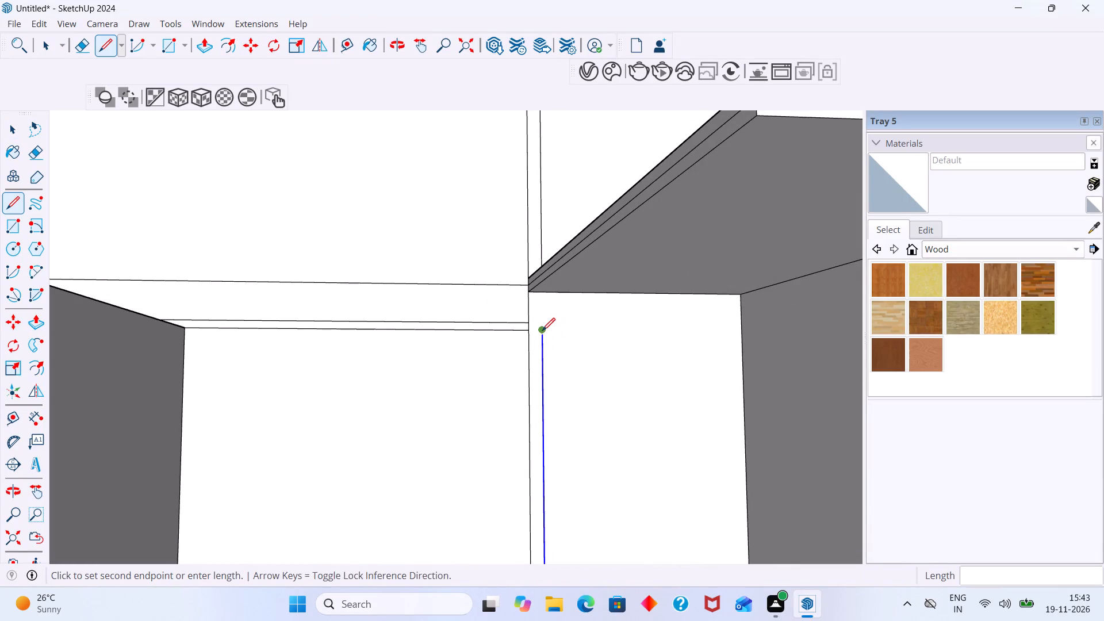
pyautogui.click(545, 295)
pyautogui.press('space')
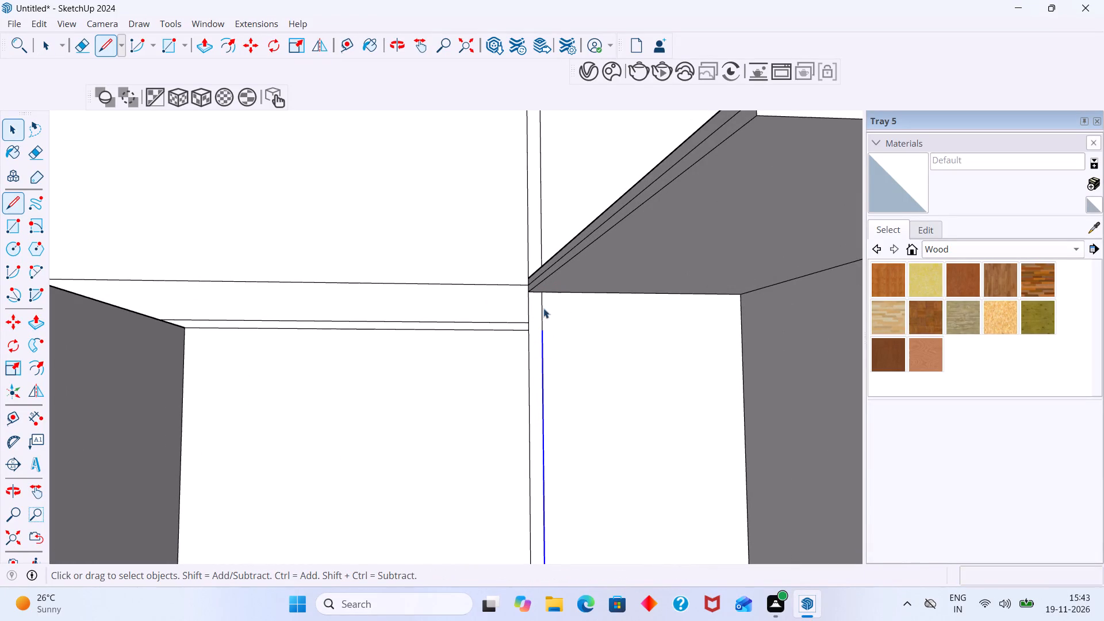
# Extrude the 18 mm strip below the tall section's shelf 606.91 mm to the shelf's front corner.
pyautogui.click(539, 322)
pyautogui.press('p')
pyautogui.doubleClick(539, 322)
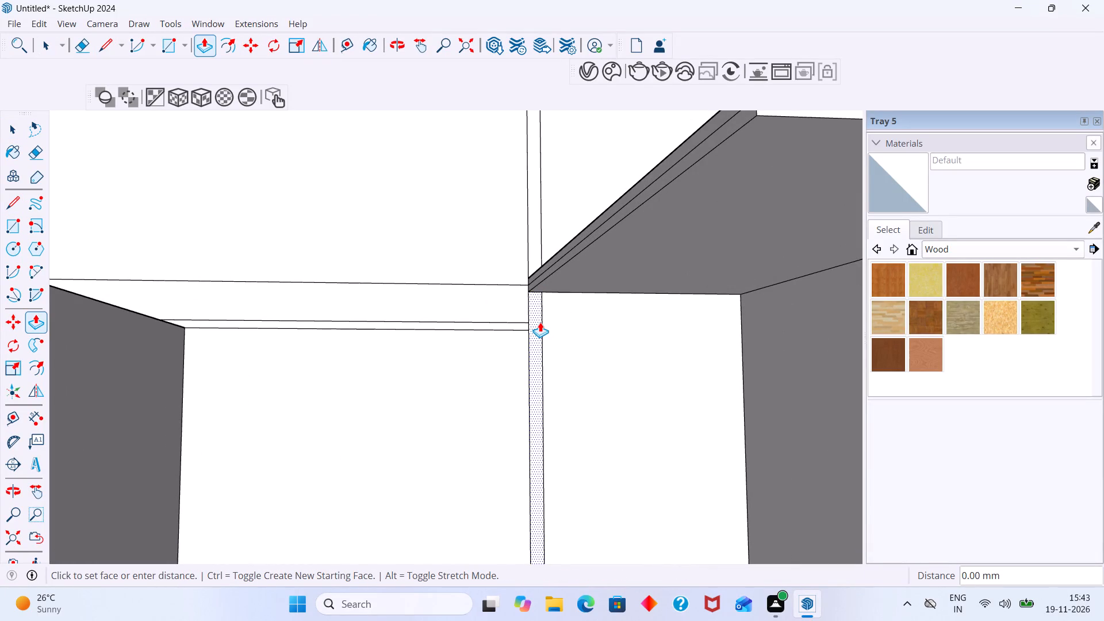
pyautogui.scroll(-8, 564, 336)
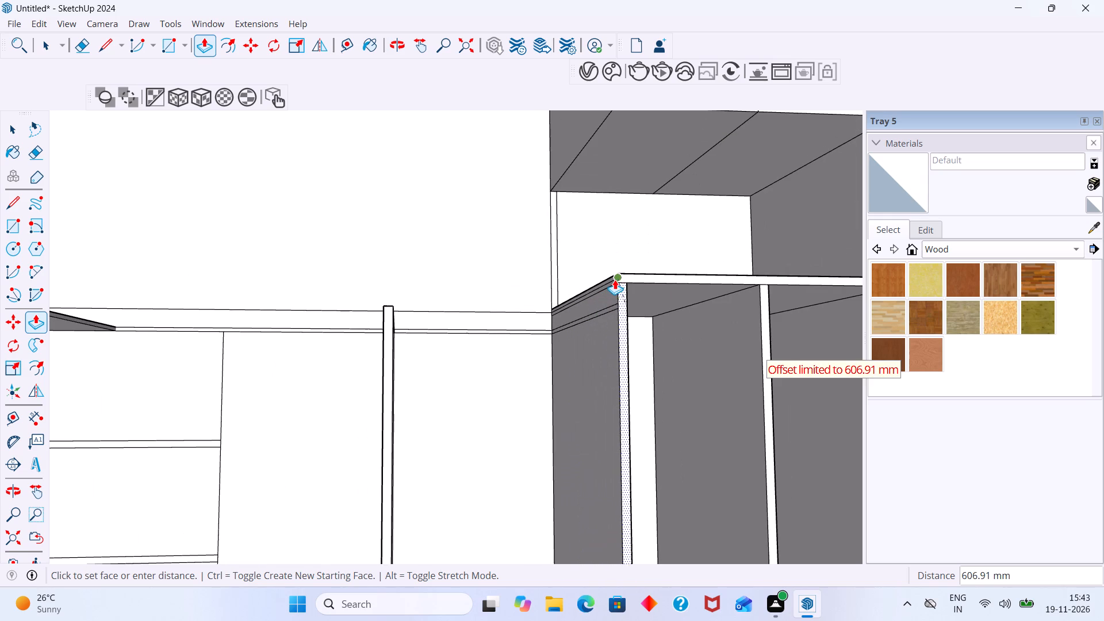
pyautogui.click(617, 279)
pyautogui.press('space')
pyautogui.scroll(-3, 624, 299)
pyautogui.moveTo(621, 313); pyautogui.dragTo(628, 430, button='middle')
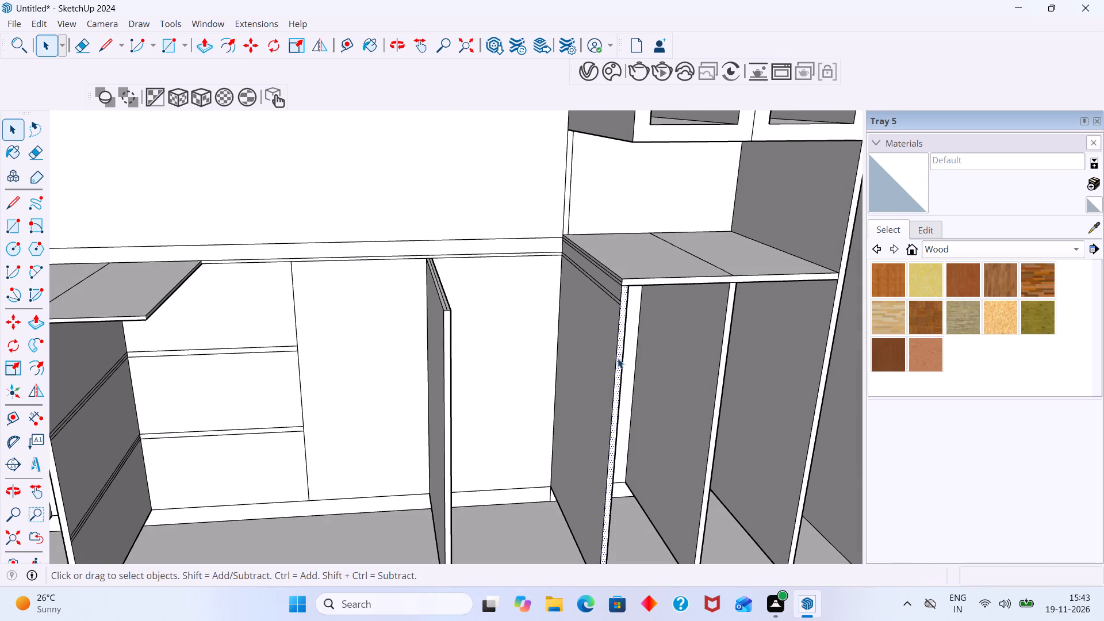
# Erase the leftover seam edges on the new side panel's outer face and front edge where it meets the shelf.
pyautogui.press('e')
pyautogui.moveTo(628, 353); pyautogui.dragTo(745, 302, button='middle')
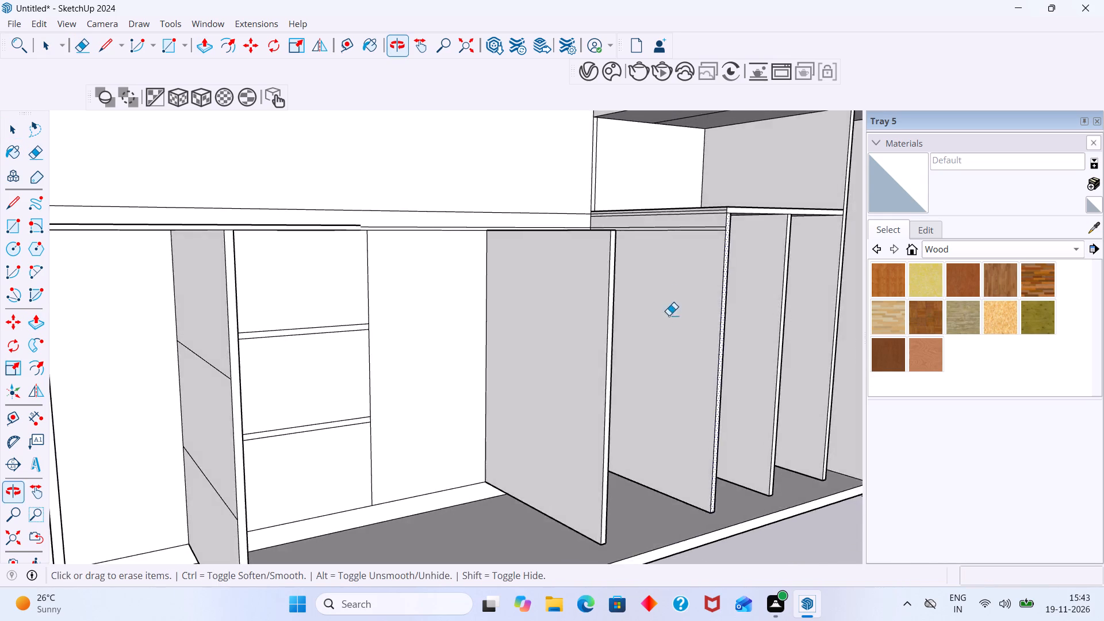
pyautogui.scroll(7, 669, 308)
pyautogui.moveTo(711, 166); pyautogui.dragTo(711, 191)
pyautogui.moveTo(696, 193); pyautogui.dragTo(628, 241, button='middle')
pyautogui.scroll(4, 628, 240)
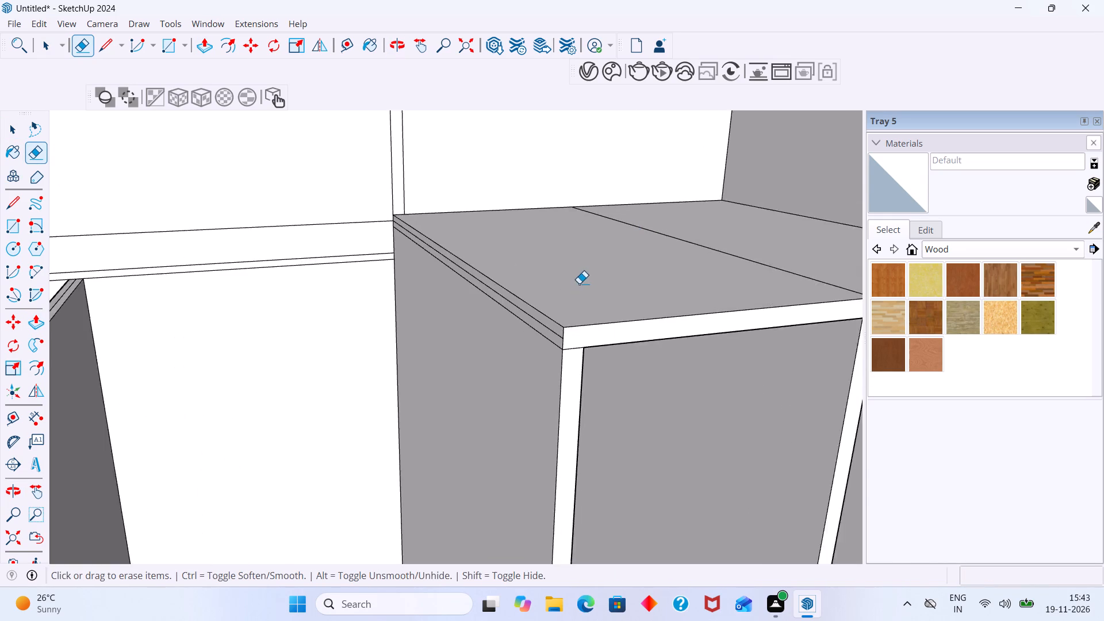
pyautogui.scroll(8, 579, 283)
pyautogui.moveTo(554, 340); pyautogui.dragTo(547, 379)
pyautogui.scroll(-7, 545, 373)
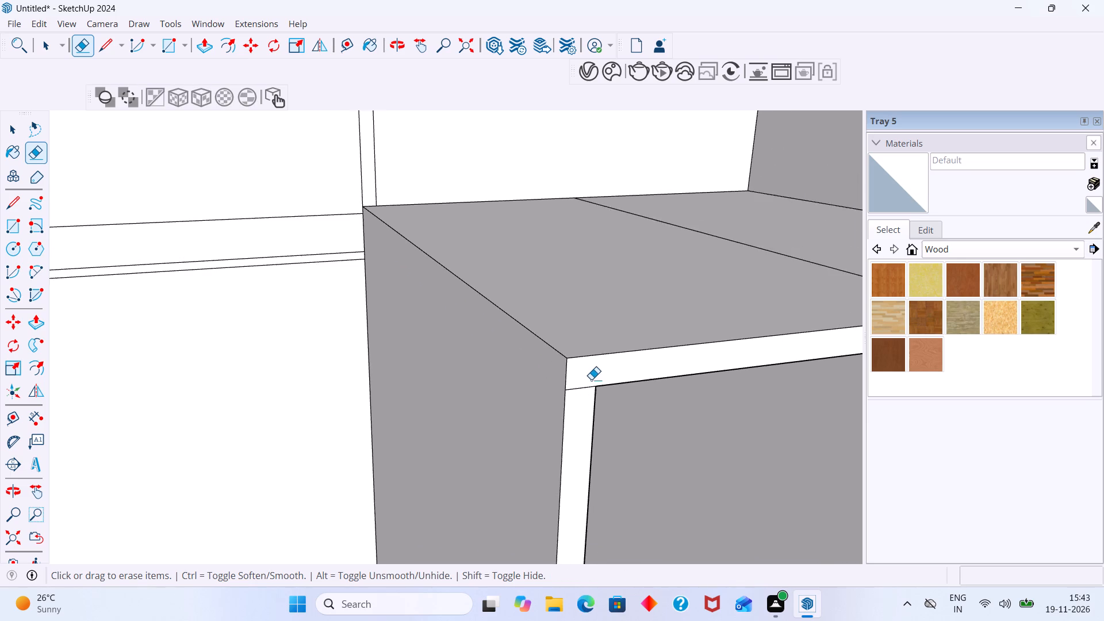
pyautogui.scroll(5, 592, 379)
pyautogui.moveTo(578, 381); pyautogui.dragTo(577, 413)
pyautogui.scroll(-18, 572, 398)
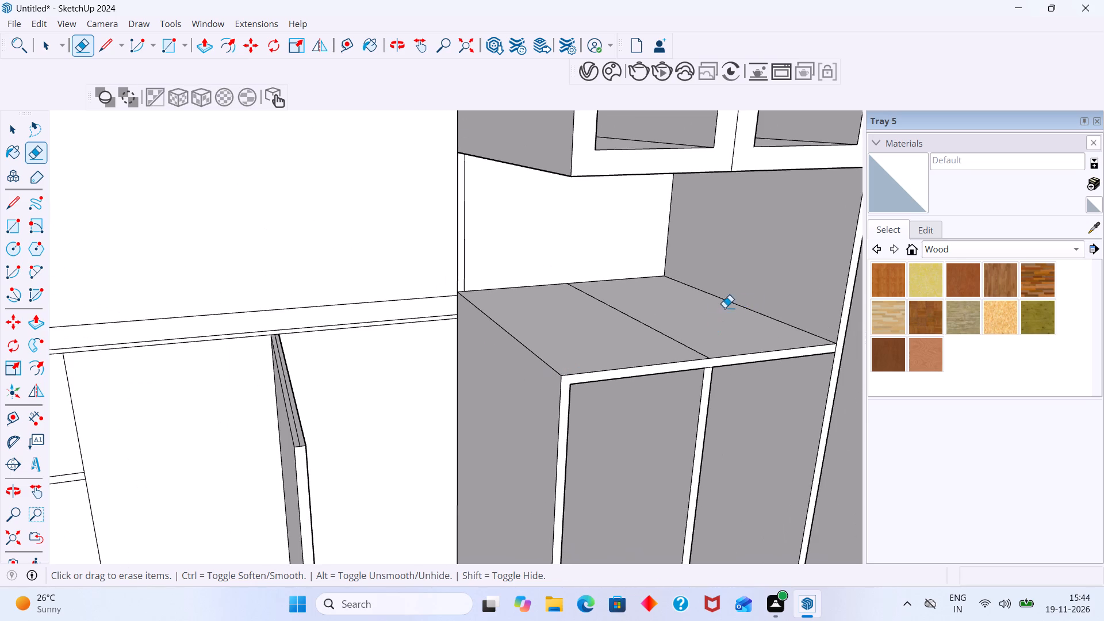
# Erase the seam across the shelf's top and the leftover edge on the side panel's inner face.
pyautogui.moveTo(716, 311); pyautogui.dragTo(650, 342)
pyautogui.scroll(-4, 667, 335)
pyautogui.moveTo(657, 360); pyautogui.dragTo(496, 278, button='middle')
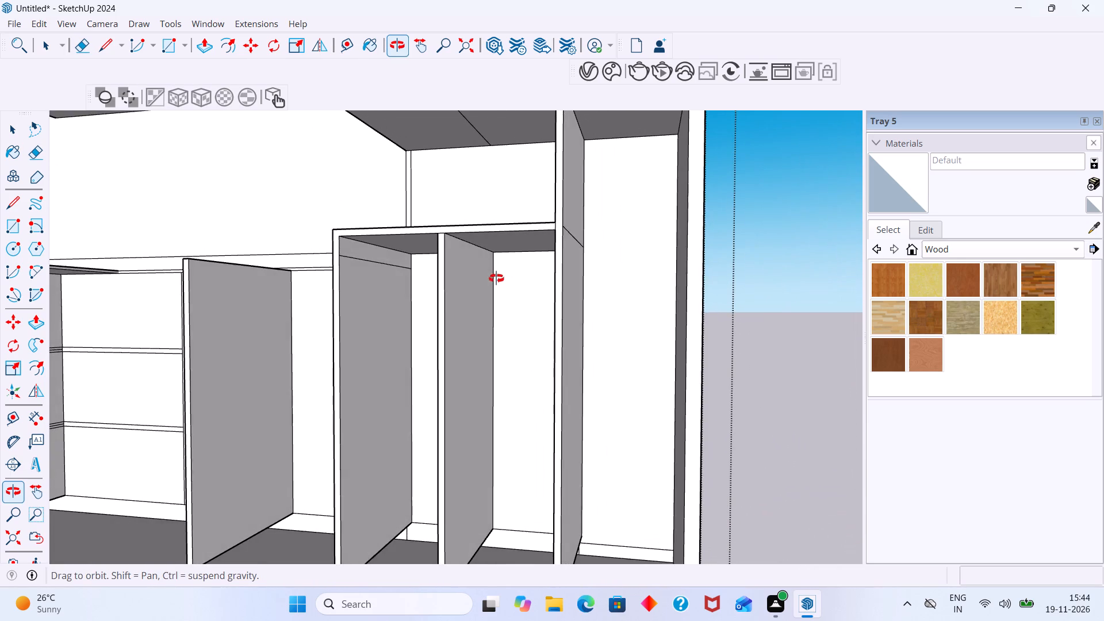
pyautogui.moveTo(496, 278); pyautogui.dragTo(496, 279, button='middle')
pyautogui.scroll(8, 376, 267)
pyautogui.moveTo(347, 251); pyautogui.dragTo(342, 267)
pyautogui.scroll(-9, 342, 267)
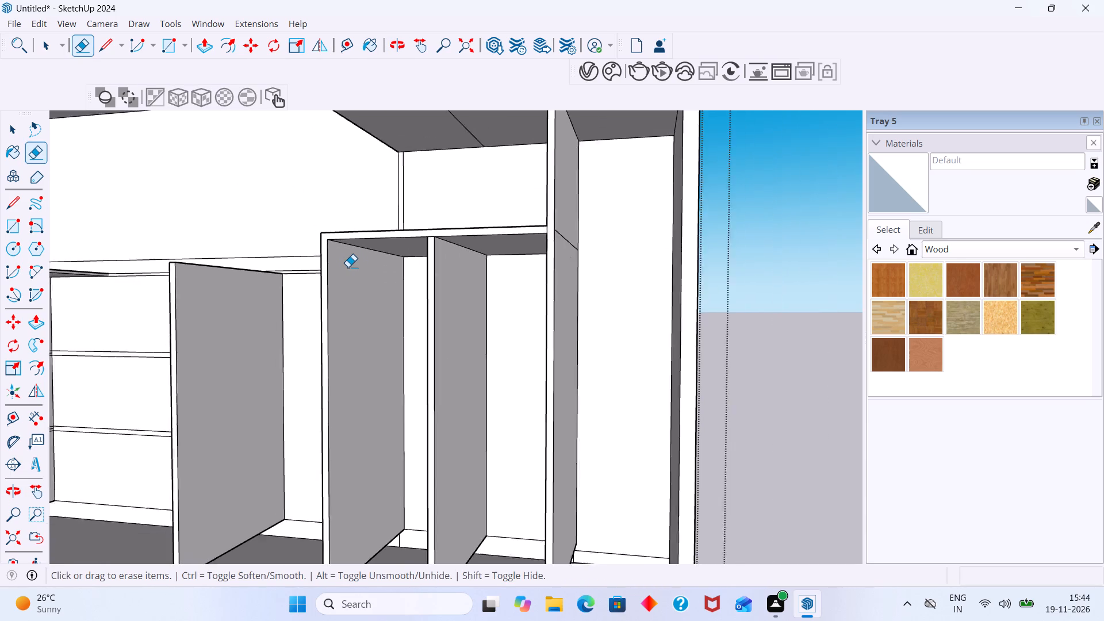
# Erase the seam on the compartment block's underside and the vertical seam between its first two lower door frames.
pyautogui.scroll(-3, 348, 267)
pyautogui.moveTo(346, 274); pyautogui.dragTo(462, 316, button='middle')
pyautogui.scroll(-2, 462, 316)
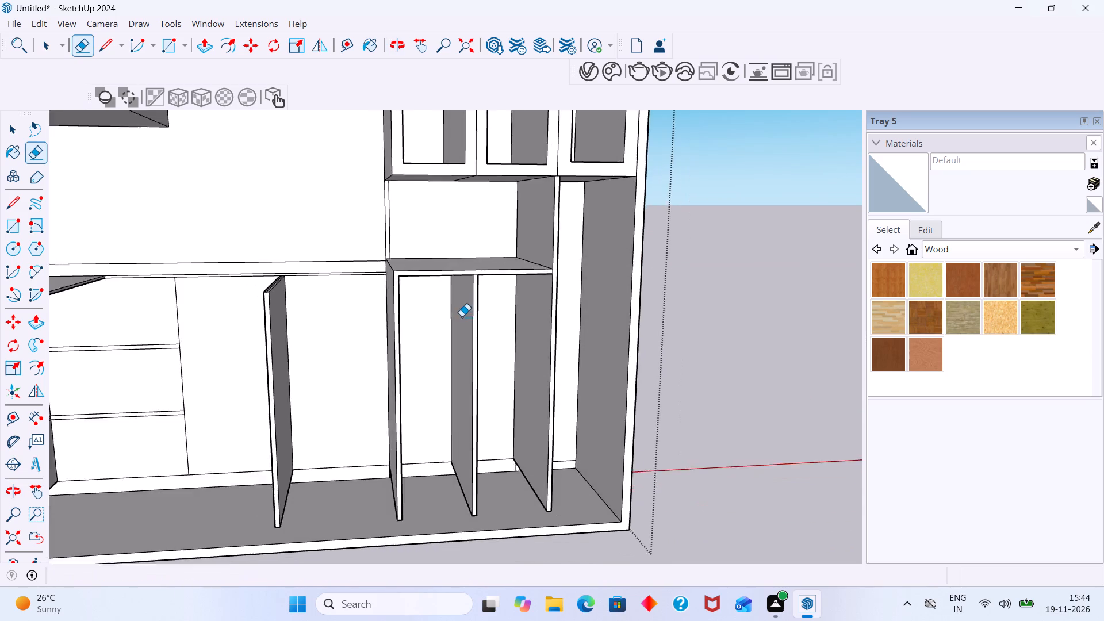
pyautogui.scroll(-4, 462, 316)
pyautogui.moveTo(466, 295); pyautogui.dragTo(672, 287, button='middle')
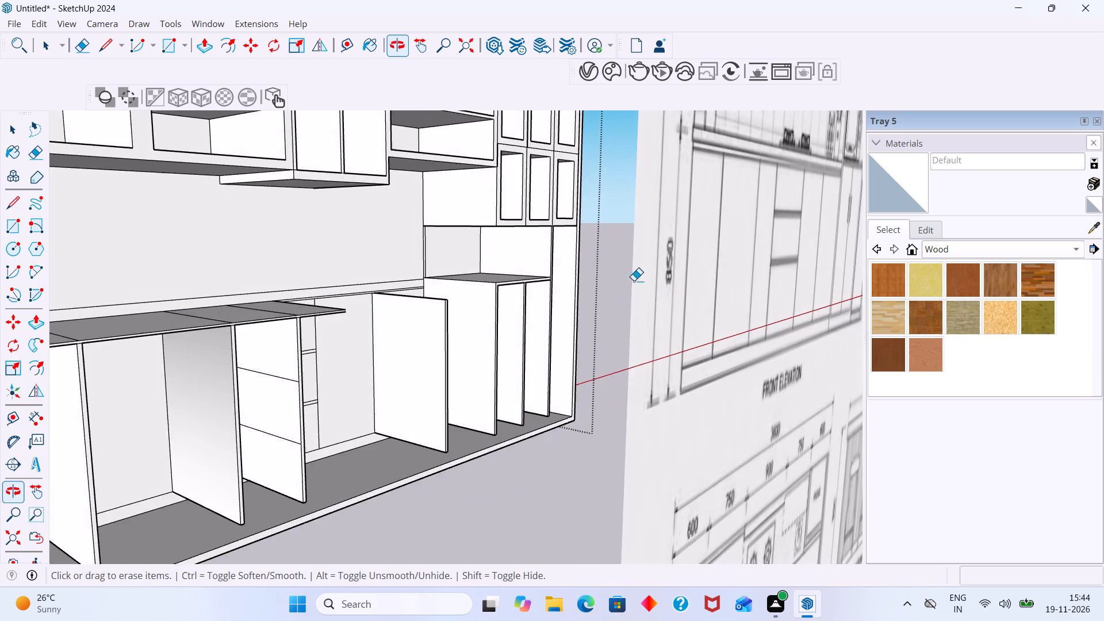
pyautogui.scroll(3, 533, 269)
pyautogui.moveTo(525, 268); pyautogui.dragTo(461, 233, button='middle')
pyautogui.moveTo(468, 232); pyautogui.dragTo(500, 185, button='middle')
pyautogui.scroll(10, 500, 185)
pyautogui.moveTo(489, 189); pyautogui.dragTo(466, 182)
pyautogui.click(509, 156)
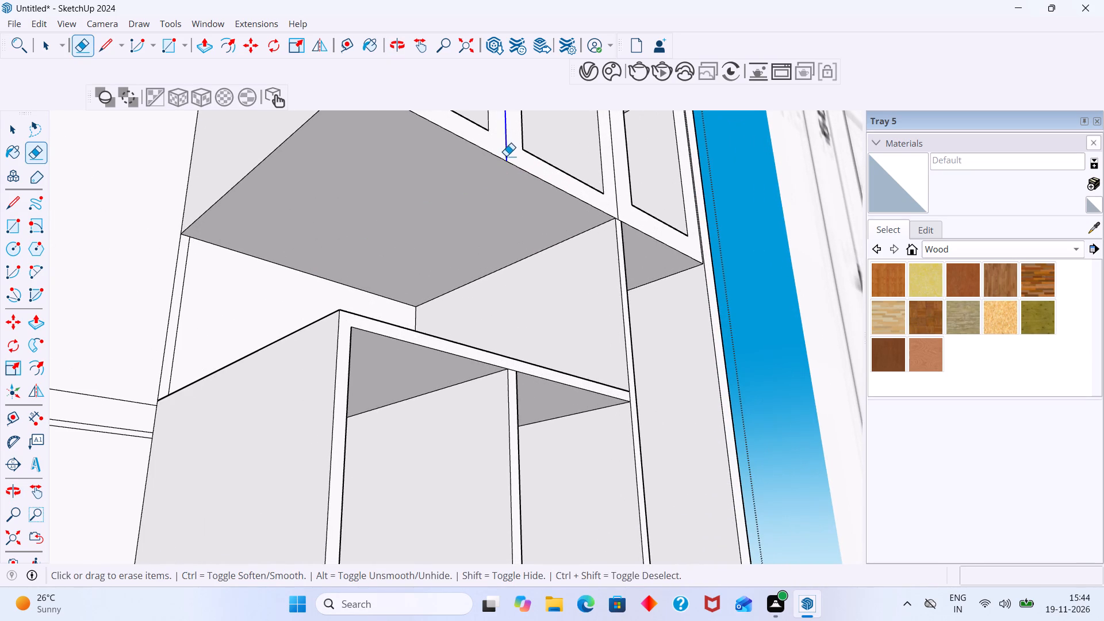
# Erase the horizontal seam between the upper and lower frames of the middle compartment column.
pyautogui.scroll(-10, 504, 155)
pyautogui.moveTo(496, 172); pyautogui.dragTo(474, 295, button='middle')
pyautogui.scroll(-4, 468, 290)
pyautogui.moveTo(465, 294); pyautogui.dragTo(456, 390, button='middle')
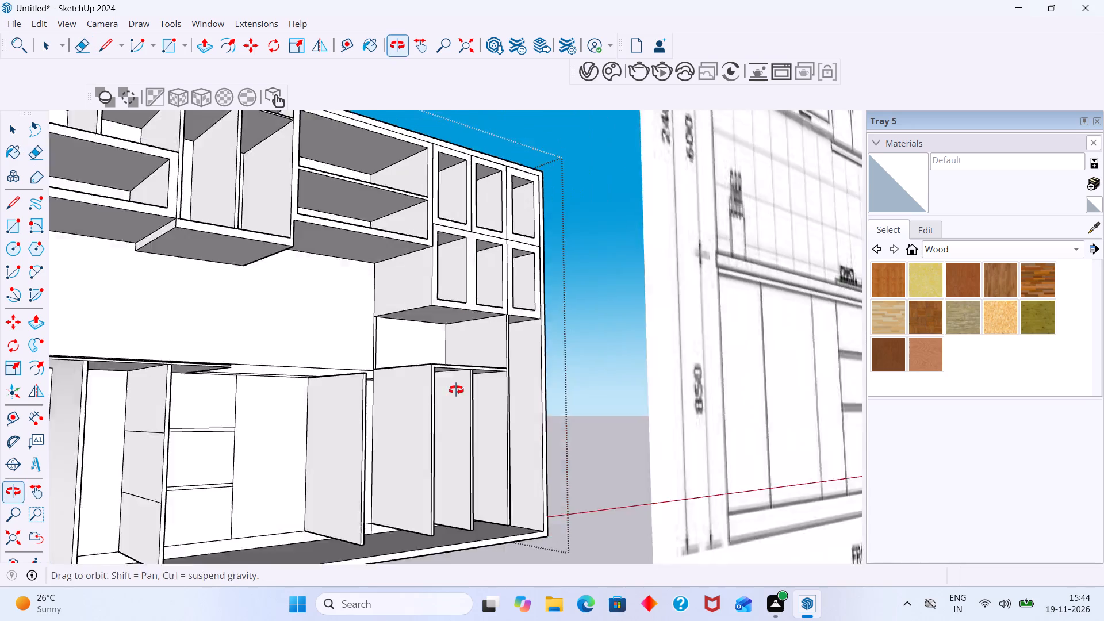
pyautogui.moveTo(456, 390); pyautogui.dragTo(459, 391, button='middle')
pyautogui.scroll(1, 499, 246)
pyautogui.moveTo(499, 246); pyautogui.dragTo(428, 303, button='middle')
pyautogui.scroll(16, 439, 279)
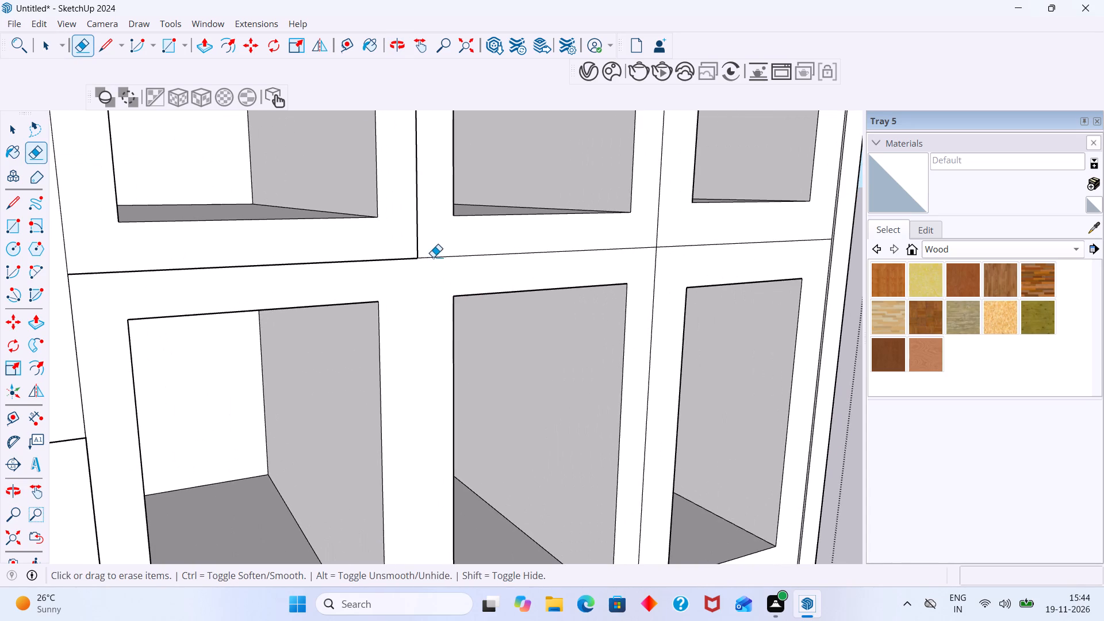
pyautogui.moveTo(433, 254); pyautogui.dragTo(422, 274)
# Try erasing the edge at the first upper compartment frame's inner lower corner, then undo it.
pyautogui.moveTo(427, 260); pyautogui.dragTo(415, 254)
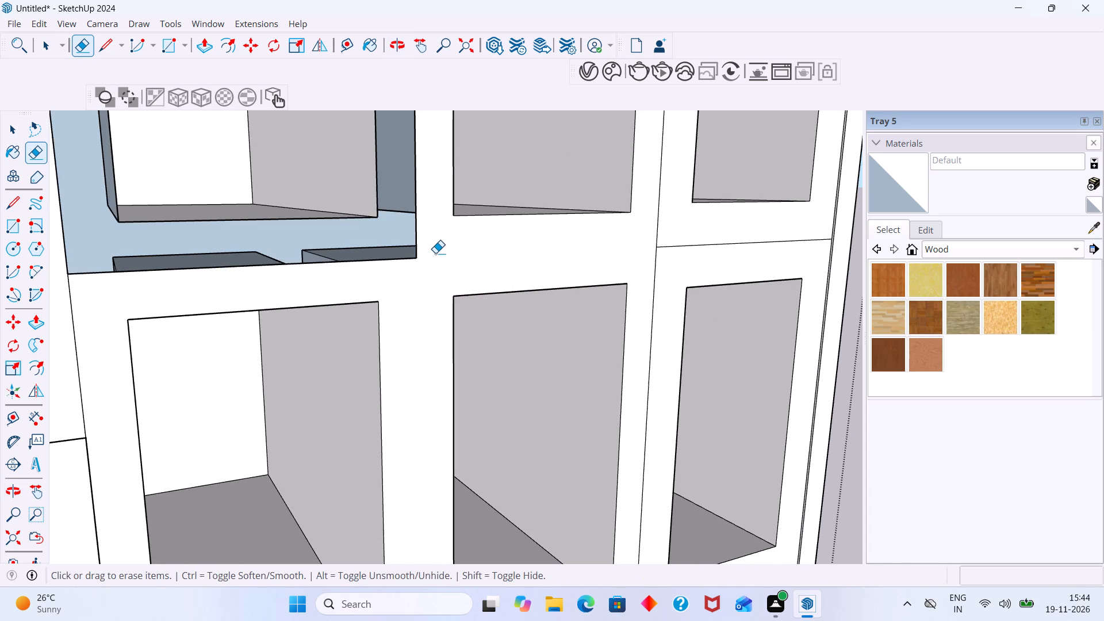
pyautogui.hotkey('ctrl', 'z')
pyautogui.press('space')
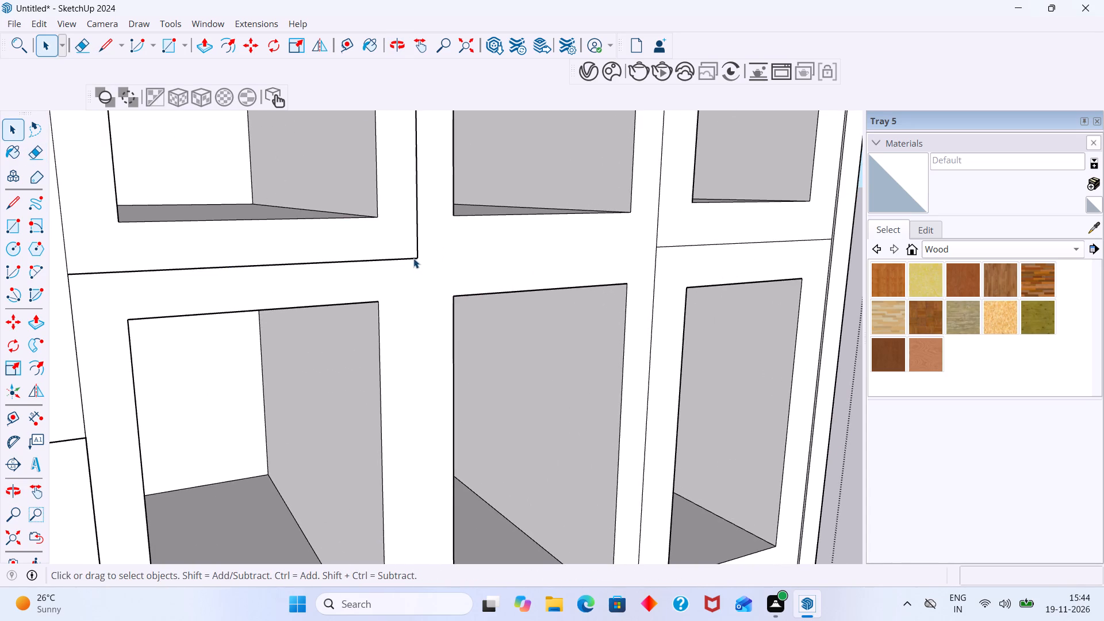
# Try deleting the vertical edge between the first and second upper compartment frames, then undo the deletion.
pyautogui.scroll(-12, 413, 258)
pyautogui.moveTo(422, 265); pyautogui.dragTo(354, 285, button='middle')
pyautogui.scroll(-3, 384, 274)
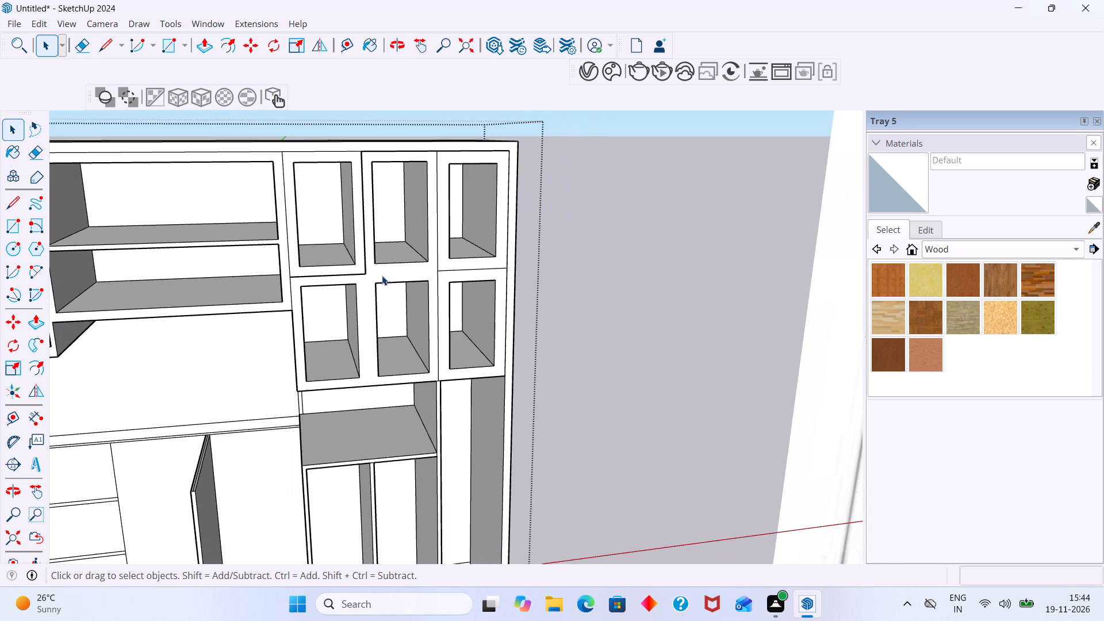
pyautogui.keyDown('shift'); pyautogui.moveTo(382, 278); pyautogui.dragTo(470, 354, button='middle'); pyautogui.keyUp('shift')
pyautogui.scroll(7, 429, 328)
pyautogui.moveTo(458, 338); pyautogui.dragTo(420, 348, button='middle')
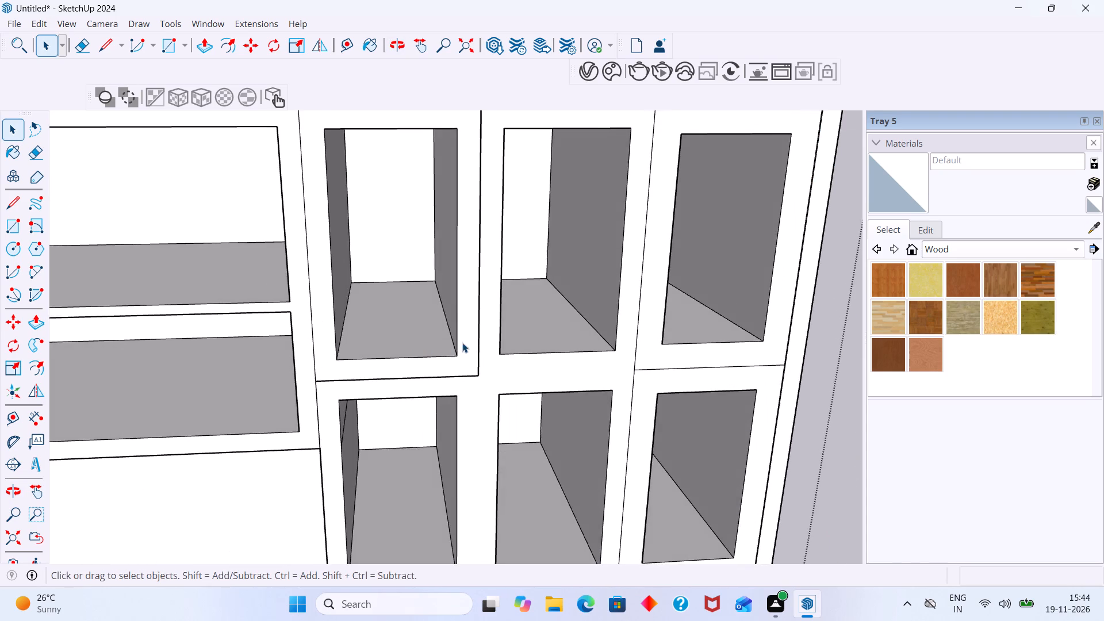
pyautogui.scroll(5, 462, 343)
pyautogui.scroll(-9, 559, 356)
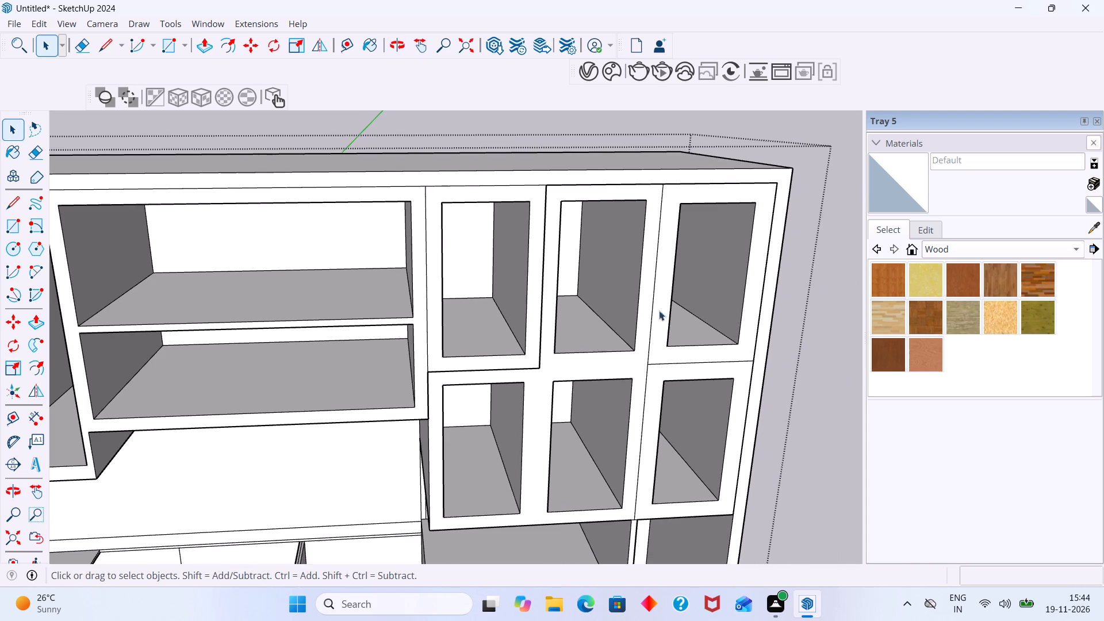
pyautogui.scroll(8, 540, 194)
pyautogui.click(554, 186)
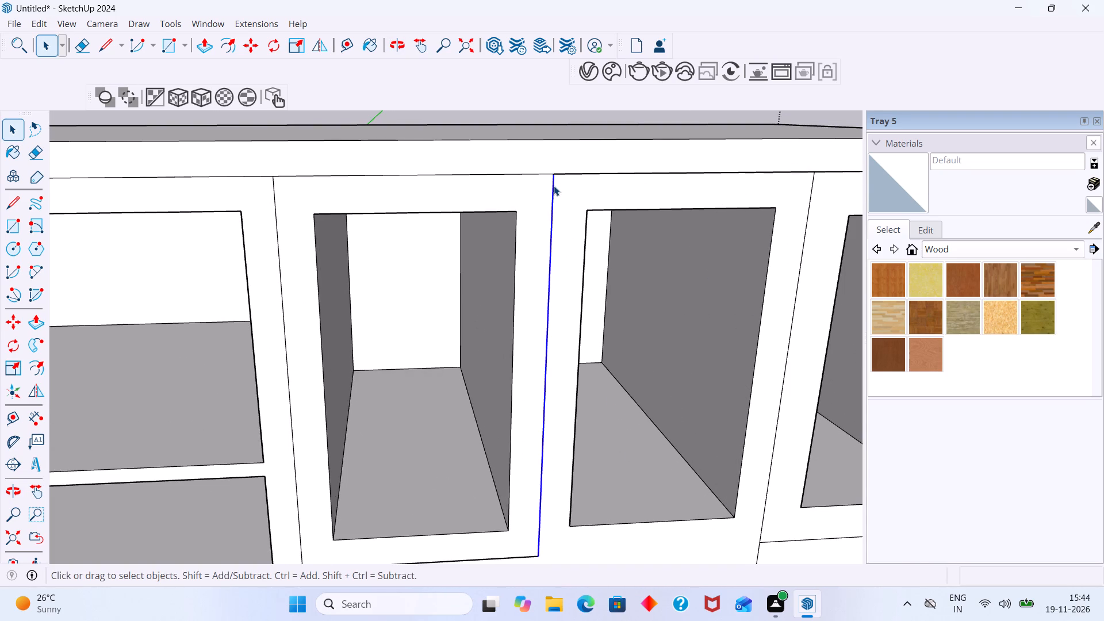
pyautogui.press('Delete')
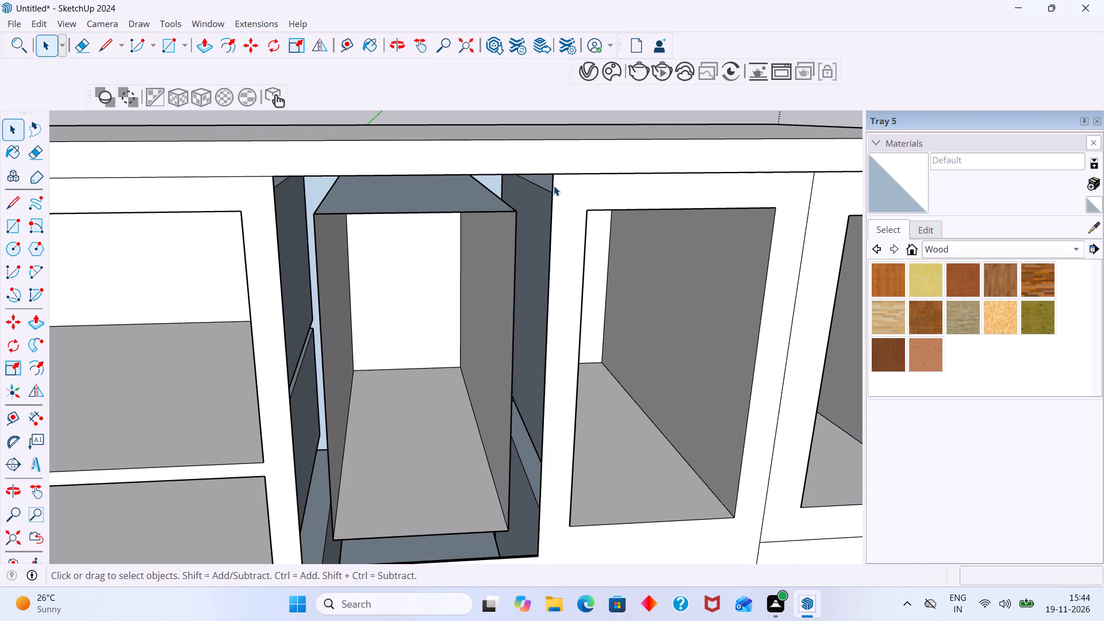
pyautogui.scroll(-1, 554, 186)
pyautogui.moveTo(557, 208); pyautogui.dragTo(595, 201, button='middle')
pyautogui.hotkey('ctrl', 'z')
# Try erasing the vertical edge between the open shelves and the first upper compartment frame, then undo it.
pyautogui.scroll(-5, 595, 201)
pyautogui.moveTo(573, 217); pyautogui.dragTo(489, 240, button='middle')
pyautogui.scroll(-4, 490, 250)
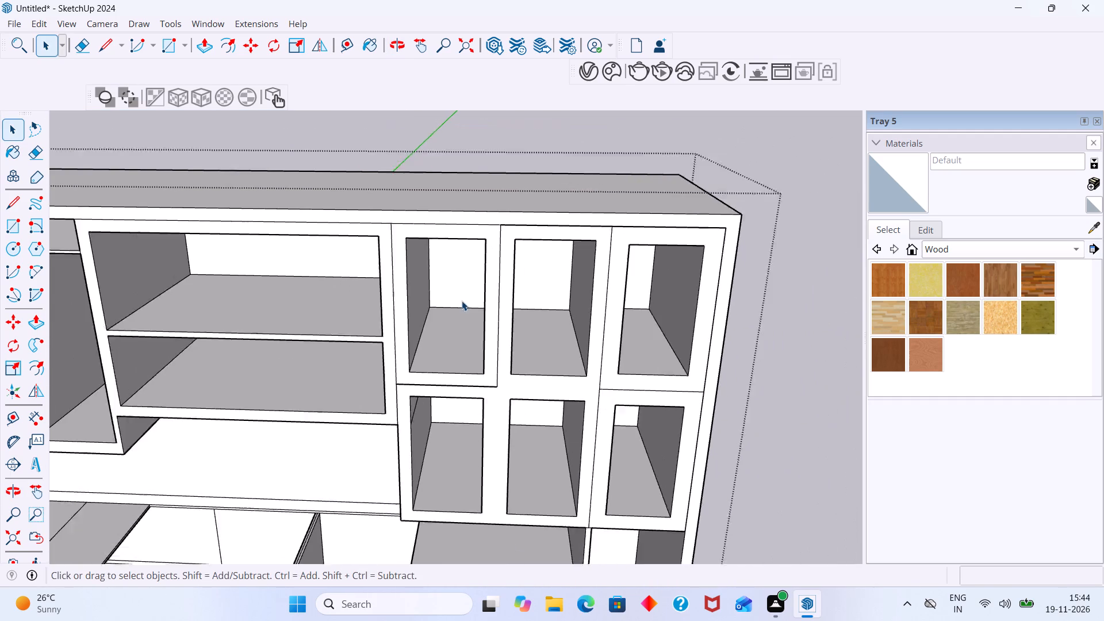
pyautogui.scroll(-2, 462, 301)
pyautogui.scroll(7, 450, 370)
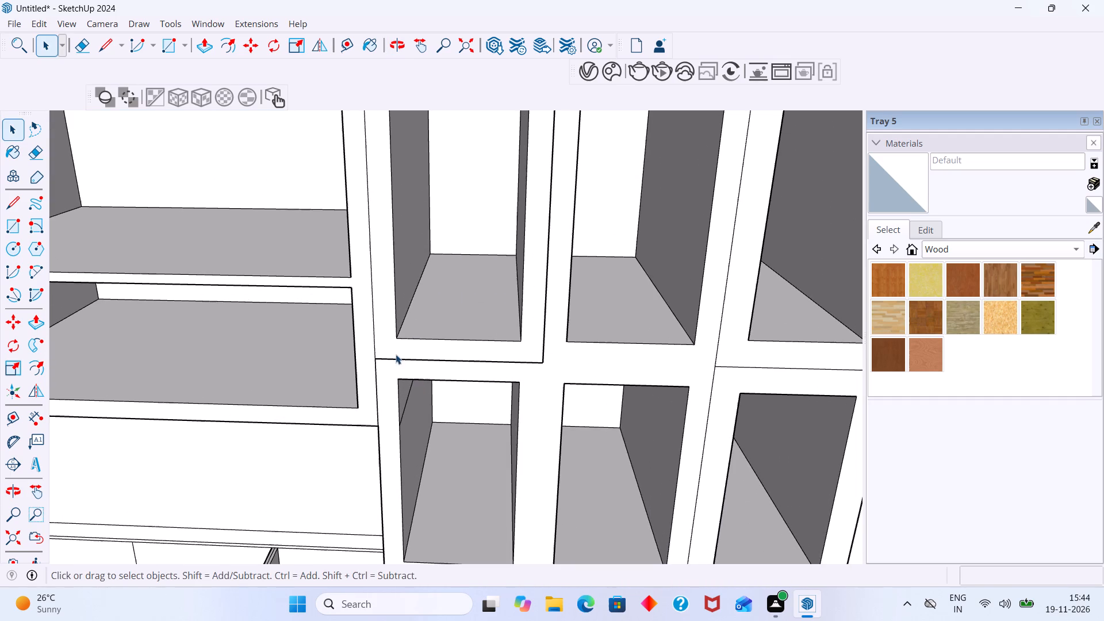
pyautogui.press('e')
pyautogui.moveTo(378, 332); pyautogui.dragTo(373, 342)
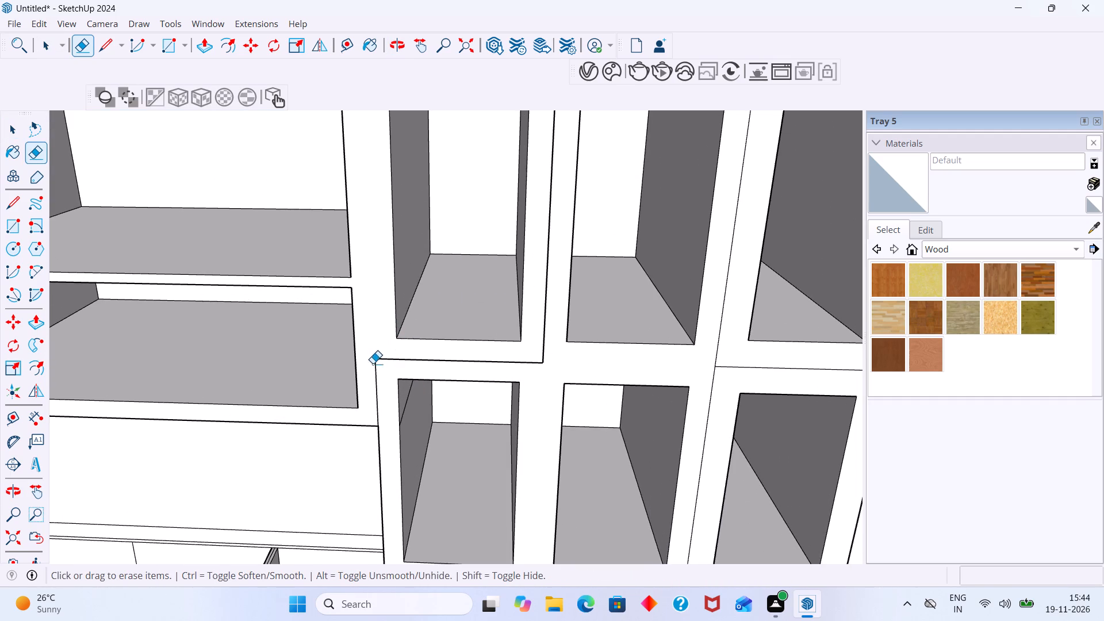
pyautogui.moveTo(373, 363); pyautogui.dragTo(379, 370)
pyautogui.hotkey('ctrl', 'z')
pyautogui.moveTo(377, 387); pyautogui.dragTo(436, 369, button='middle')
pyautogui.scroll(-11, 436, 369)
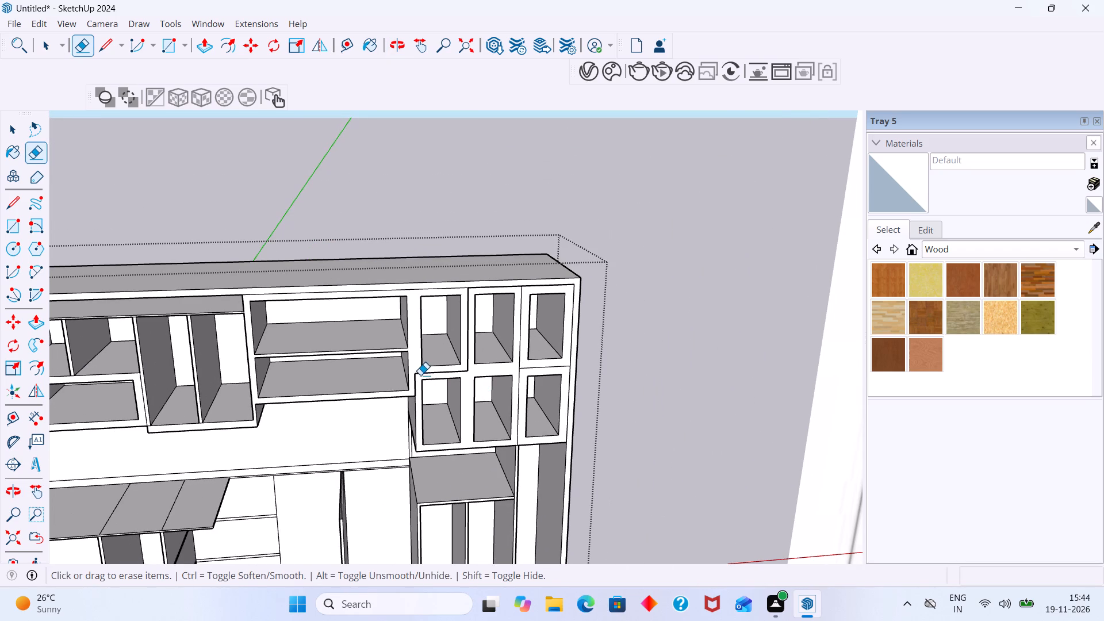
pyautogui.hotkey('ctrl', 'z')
# Erase the horizontal seam in the end compartment column and the vertical seams between it and the middle column.
pyautogui.scroll(7, 507, 373)
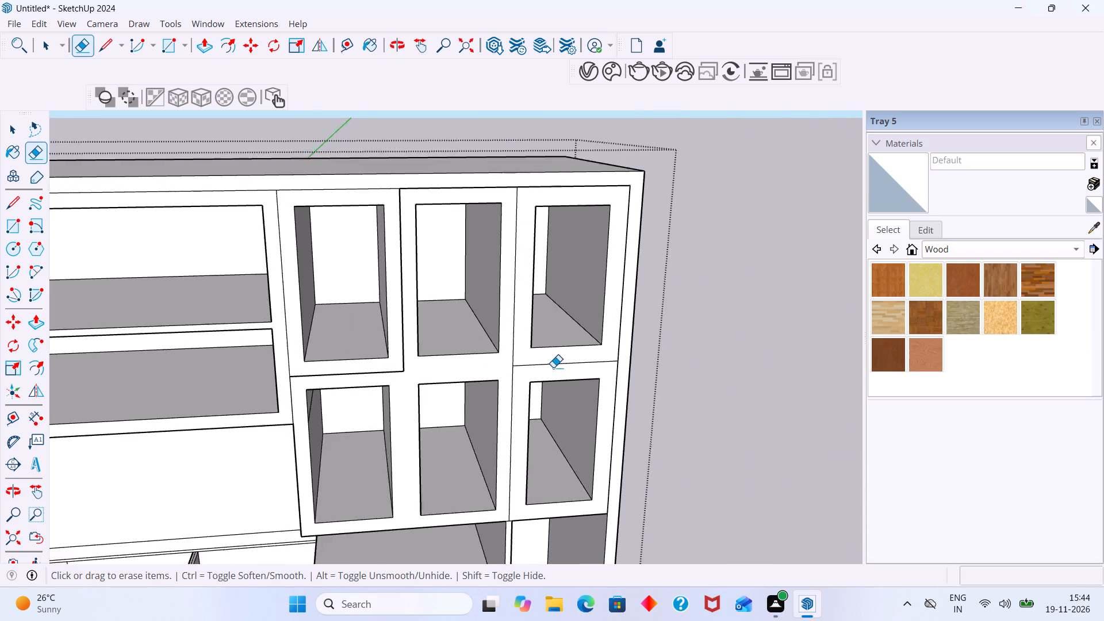
pyautogui.scroll(5, 553, 367)
pyautogui.moveTo(549, 358); pyautogui.dragTo(486, 372)
pyautogui.scroll(-9, 495, 366)
pyautogui.moveTo(574, 320); pyautogui.dragTo(506, 309, button='middle')
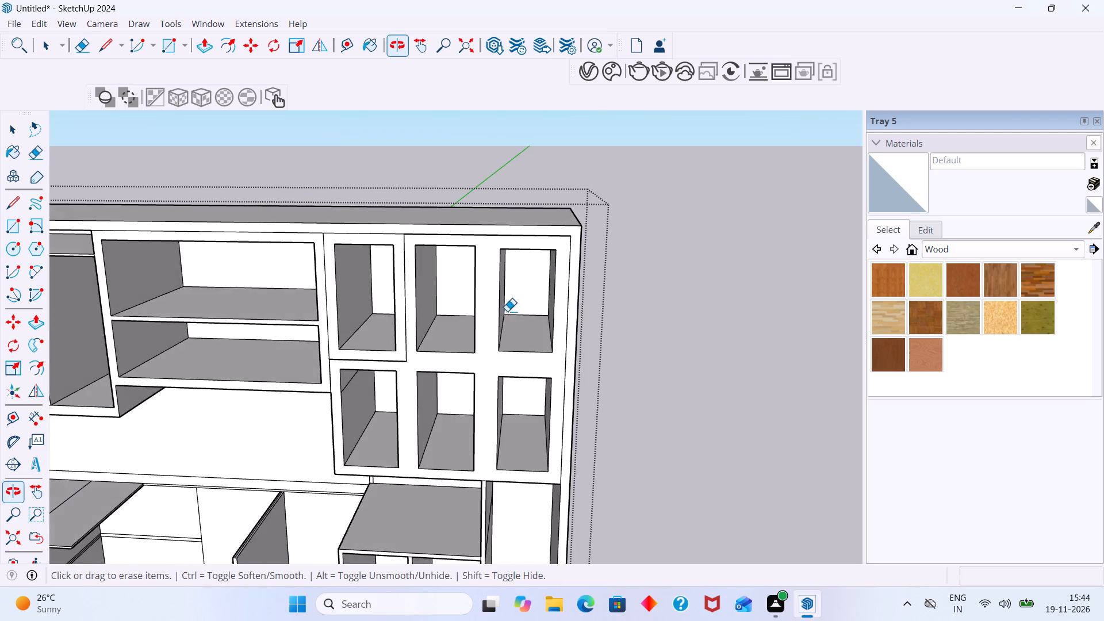
pyautogui.scroll(-6, 507, 319)
pyautogui.press('space')
pyautogui.click(653, 327)
# Extrude the open niche's 18 mm side strip forward to the front corner of the compartments above, finishing with a 604.93 mm pull.
pyautogui.scroll(-1, 556, 356)
pyautogui.moveTo(556, 373); pyautogui.dragTo(645, 335, button='middle')
pyautogui.scroll(5, 465, 417)
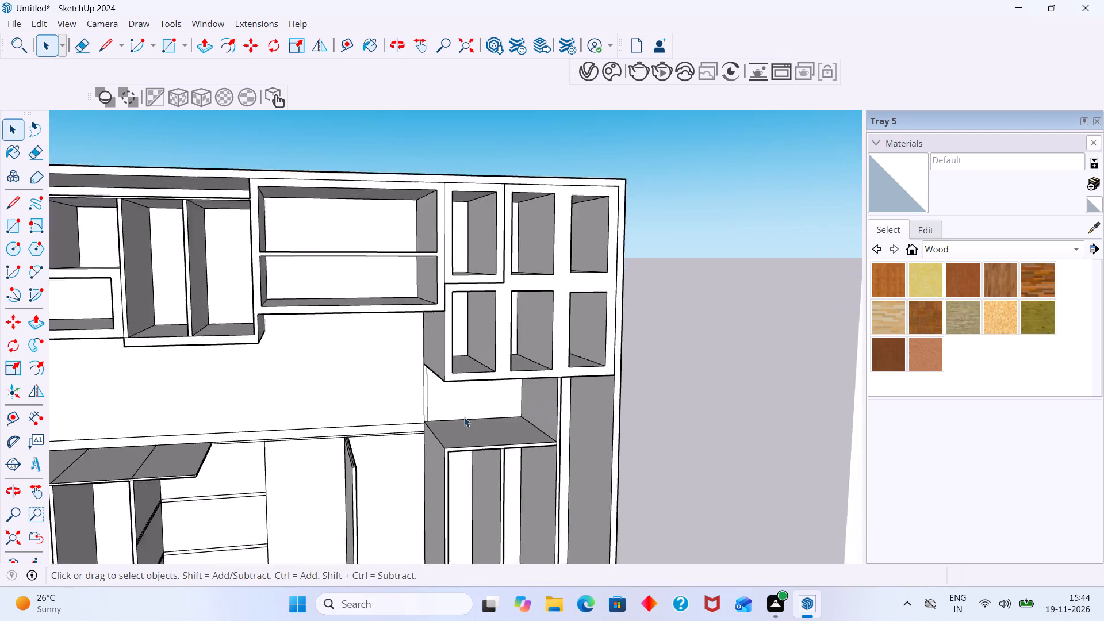
pyautogui.scroll(14, 464, 417)
pyautogui.click(369, 372)
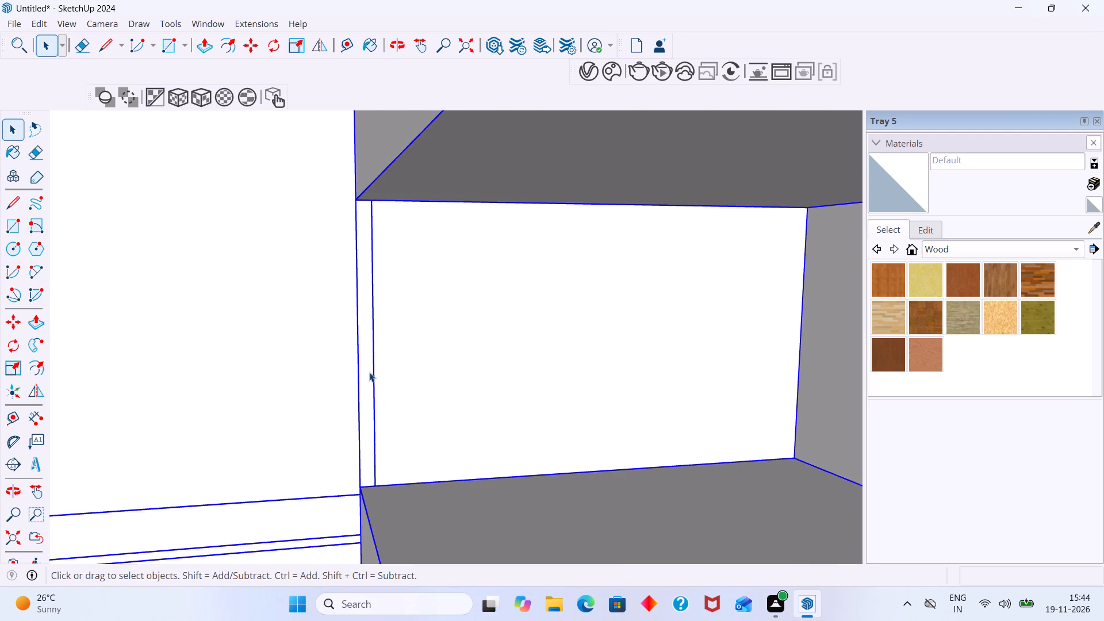
pyautogui.click(369, 372)
pyautogui.moveTo(369, 372); pyautogui.dragTo(364, 379)
pyautogui.click(369, 388)
pyautogui.press('p')
pyautogui.click(367, 384)
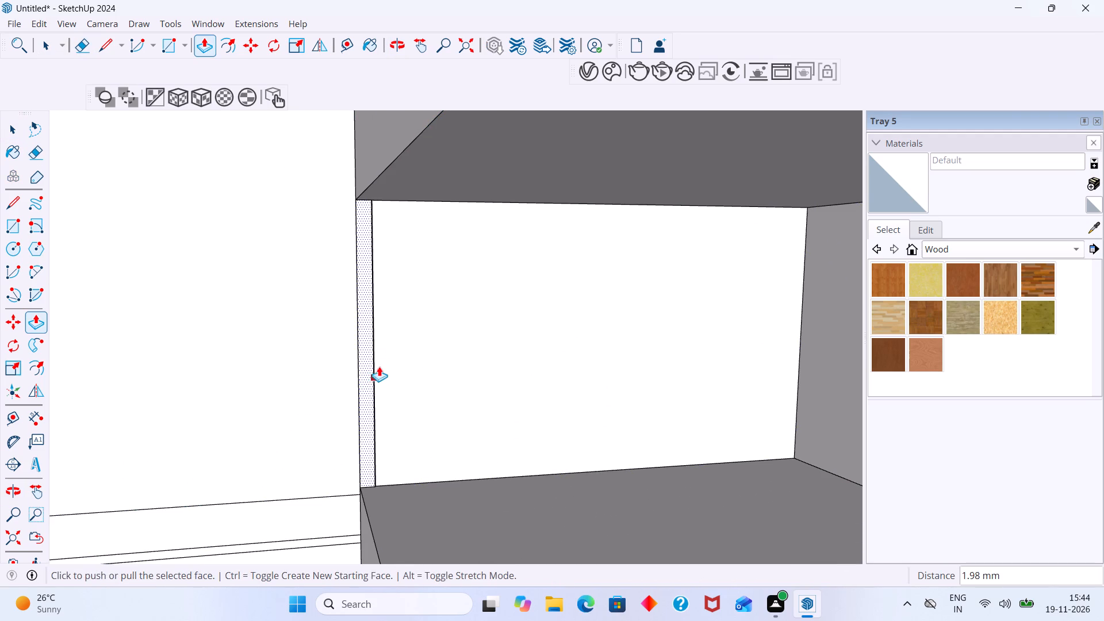
pyautogui.scroll(-3, 388, 384)
pyautogui.click(373, 389)
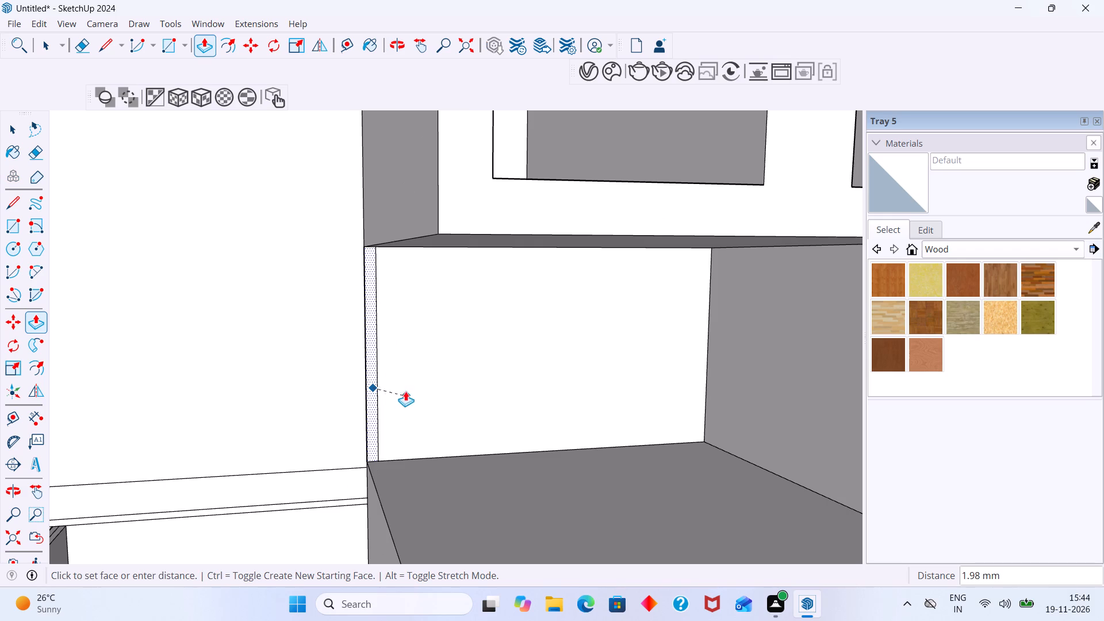
pyautogui.click(439, 236)
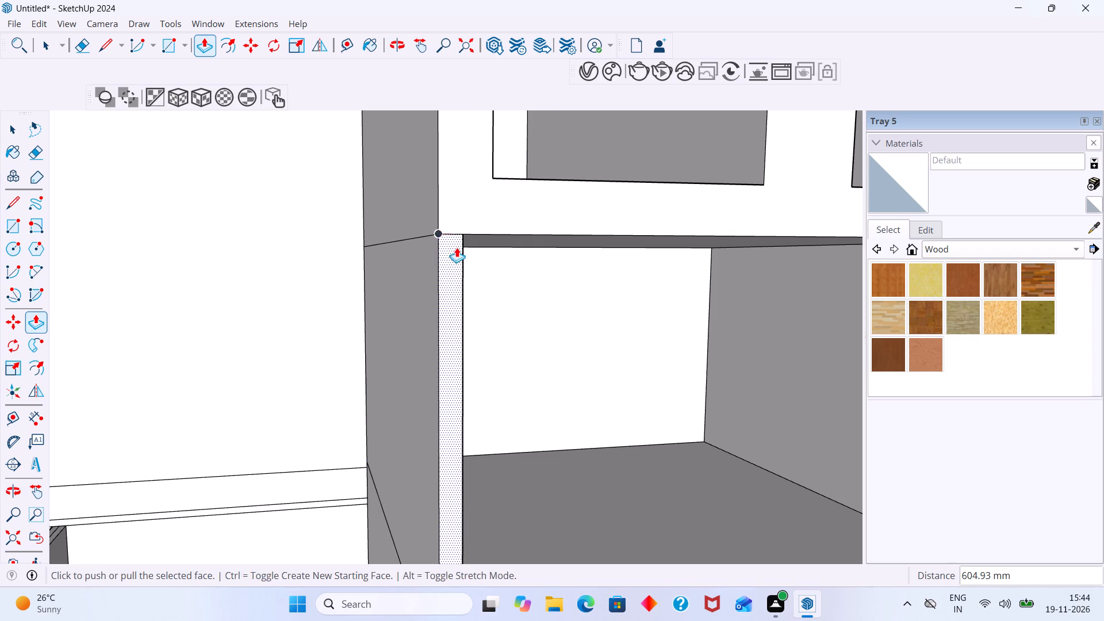
pyautogui.press('space')
pyautogui.scroll(-17, 480, 298)
pyautogui.click(722, 307)
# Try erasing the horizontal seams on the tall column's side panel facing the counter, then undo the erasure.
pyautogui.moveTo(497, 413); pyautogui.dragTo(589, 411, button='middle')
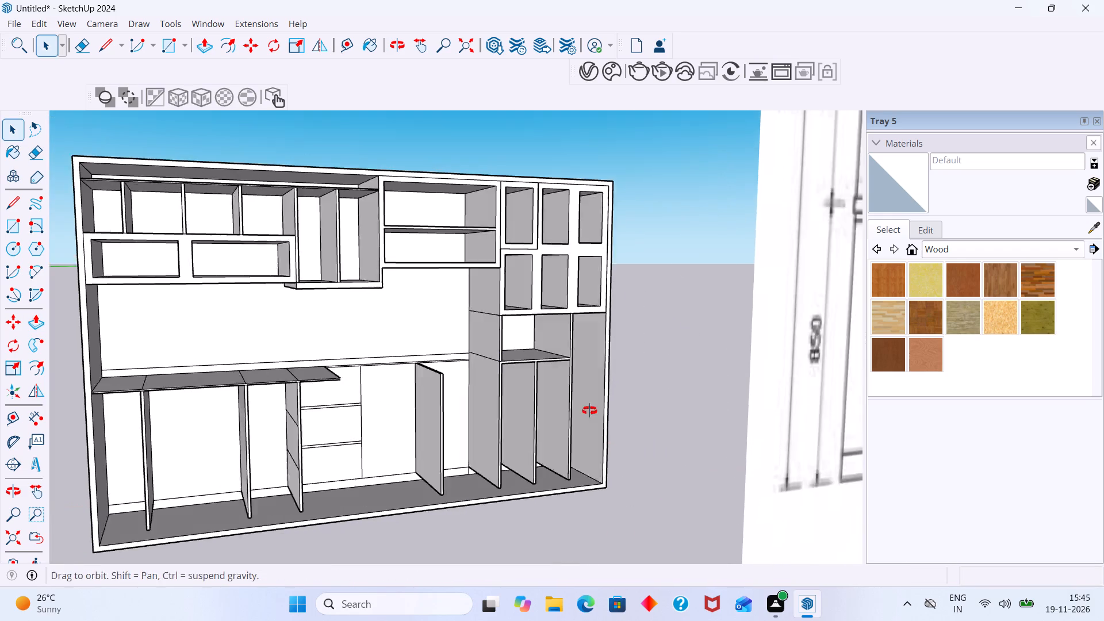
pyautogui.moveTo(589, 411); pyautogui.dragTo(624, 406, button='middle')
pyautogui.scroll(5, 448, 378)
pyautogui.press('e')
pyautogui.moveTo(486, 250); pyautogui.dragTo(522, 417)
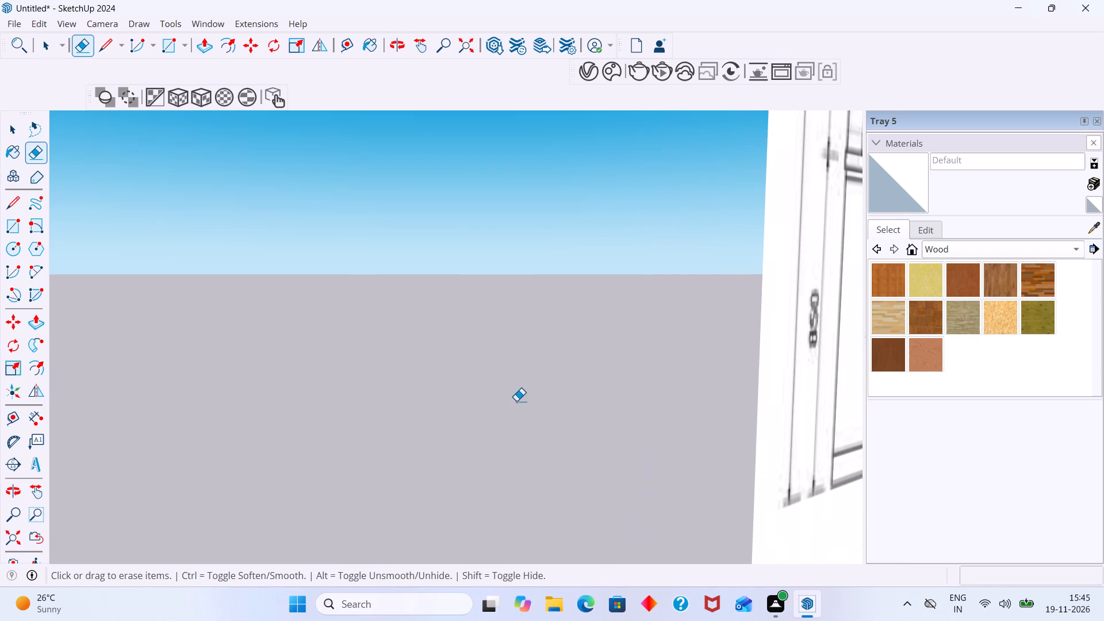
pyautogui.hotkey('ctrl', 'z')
# Open the cabinet group for editing and erase the two horizontal seams across the tall column's side panel.
pyautogui.press('space')
pyautogui.tripleClick(511, 371)
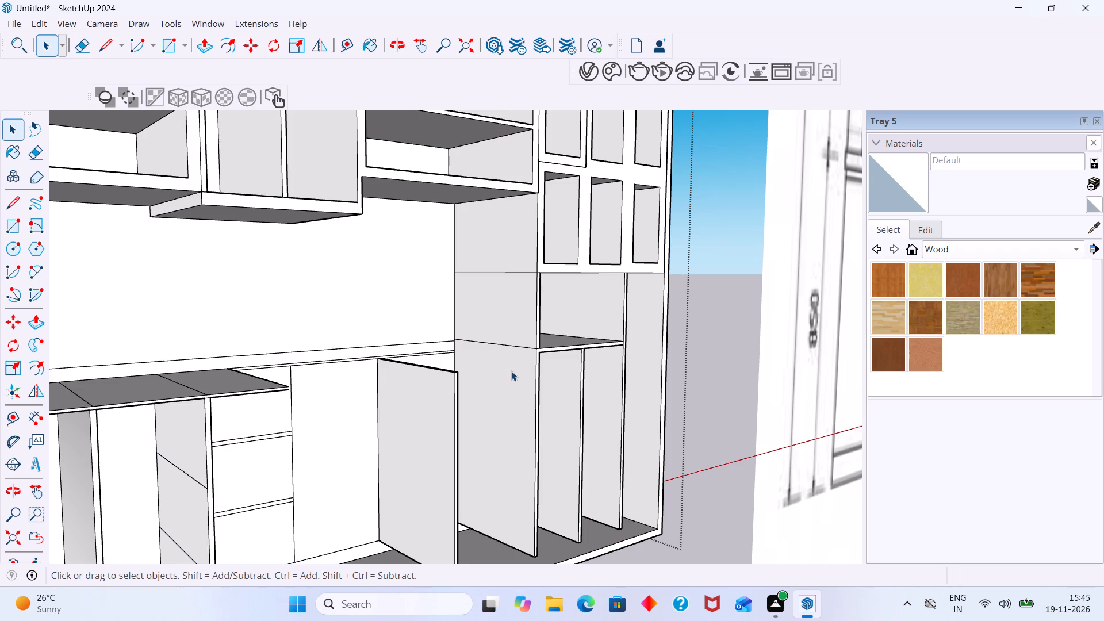
pyautogui.doubleClick(511, 371)
pyautogui.doubleClick(517, 371)
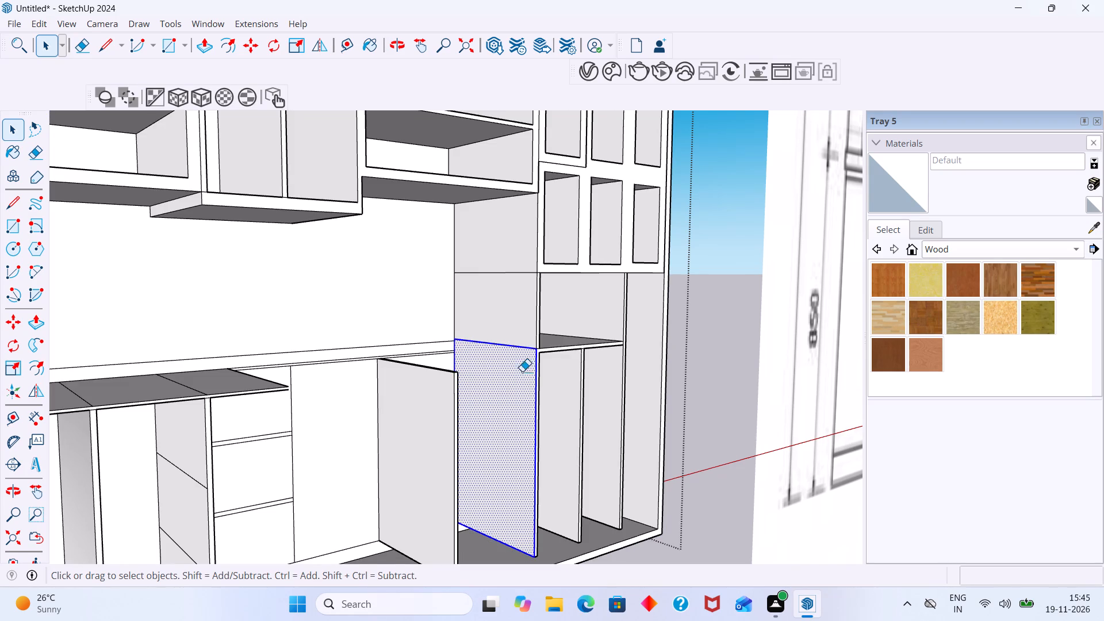
pyautogui.press('e')
pyautogui.moveTo(512, 268); pyautogui.dragTo(504, 350)
# Erase the seams running front to back across the top face of the counter so it becomes one surface.
pyautogui.scroll(-4, 516, 353)
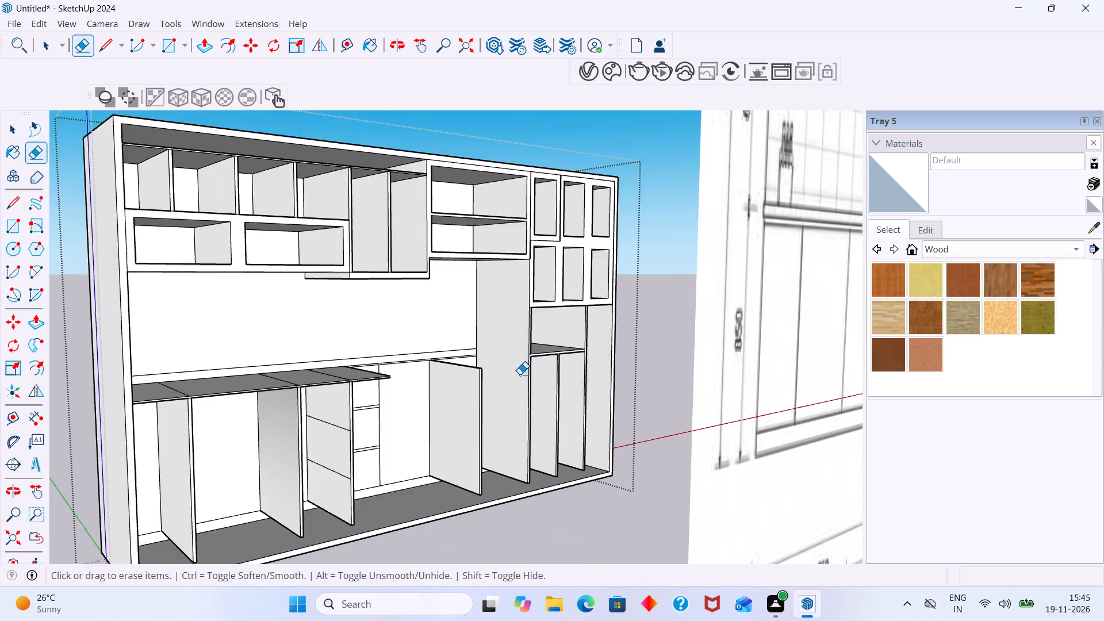
pyautogui.scroll(-2, 520, 374)
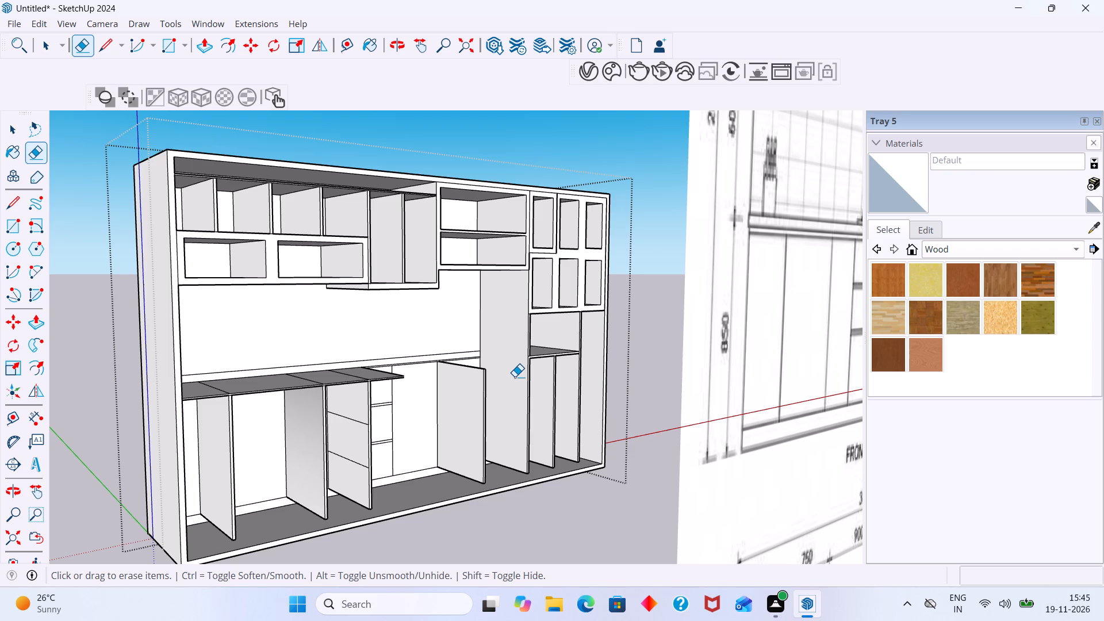
pyautogui.scroll(-1, 348, 369)
pyautogui.moveTo(328, 465); pyautogui.dragTo(292, 532, button='middle')
pyautogui.scroll(12, 347, 318)
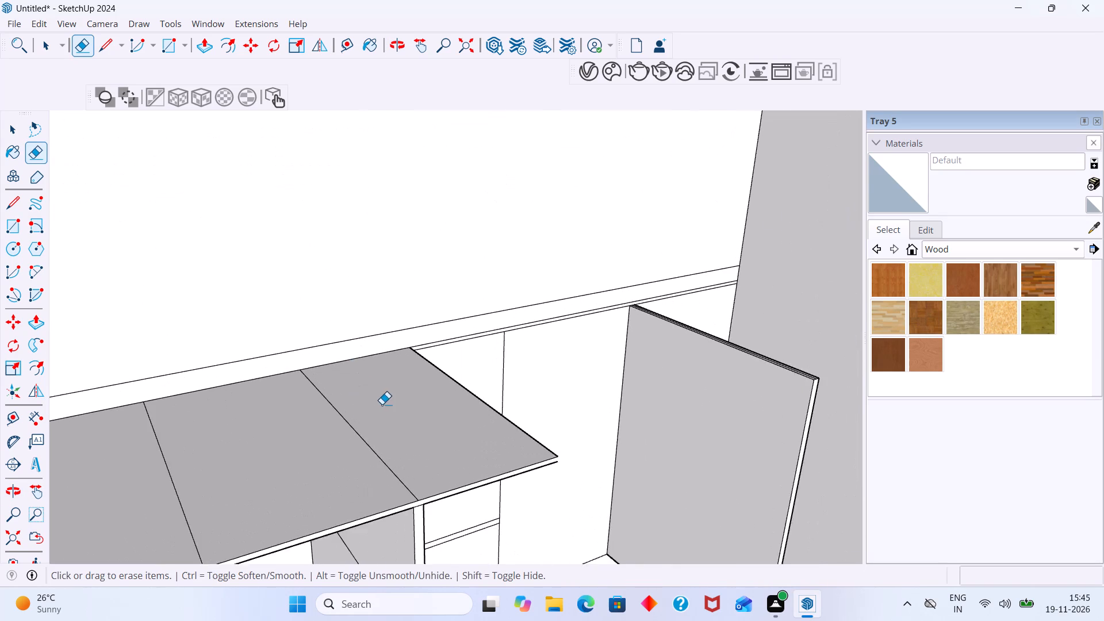
pyautogui.scroll(2, 382, 404)
pyautogui.moveTo(393, 405); pyautogui.dragTo(259, 432)
pyautogui.scroll(-3, 293, 410)
pyautogui.keyDown('shift'); pyautogui.moveTo(294, 408); pyautogui.dragTo(462, 365, button='middle'); pyautogui.keyUp('shift')
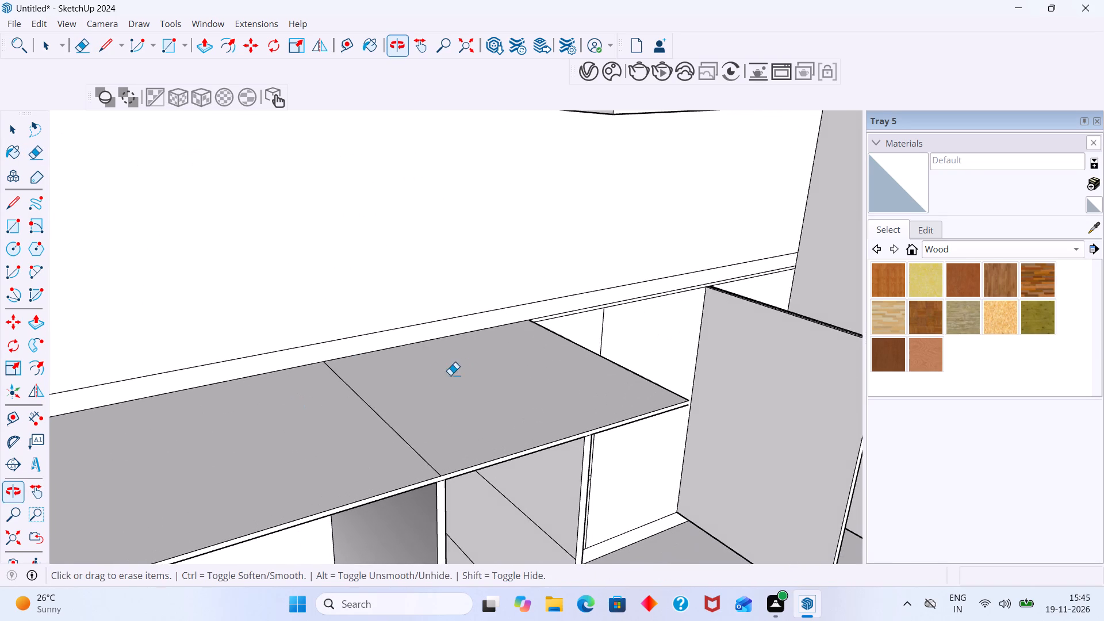
pyautogui.moveTo(446, 381); pyautogui.dragTo(269, 456)
pyautogui.scroll(-2, 277, 442)
pyautogui.moveTo(283, 439); pyautogui.dragTo(645, 355, button='middle')
pyautogui.moveTo(597, 364); pyautogui.dragTo(511, 418)
pyautogui.scroll(-3, 504, 409)
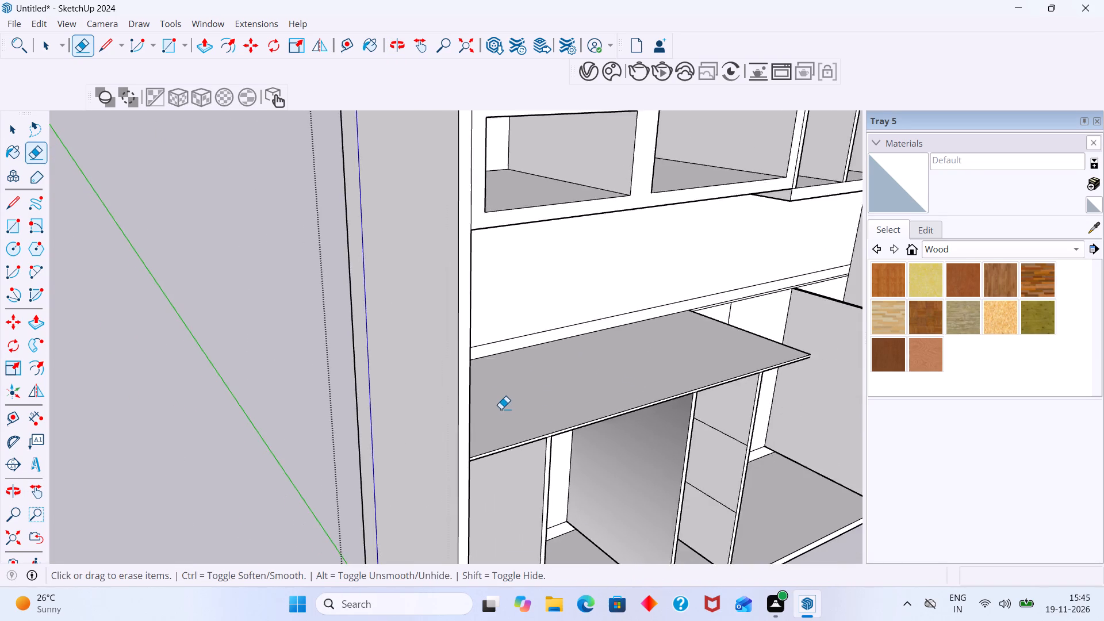
# Erase the two horizontal seams on the face of the drawer-section divider that looks away from the drawers.
pyautogui.scroll(-13, 501, 409)
pyautogui.moveTo(504, 475); pyautogui.dragTo(482, 394, button='middle')
pyautogui.scroll(6, 533, 408)
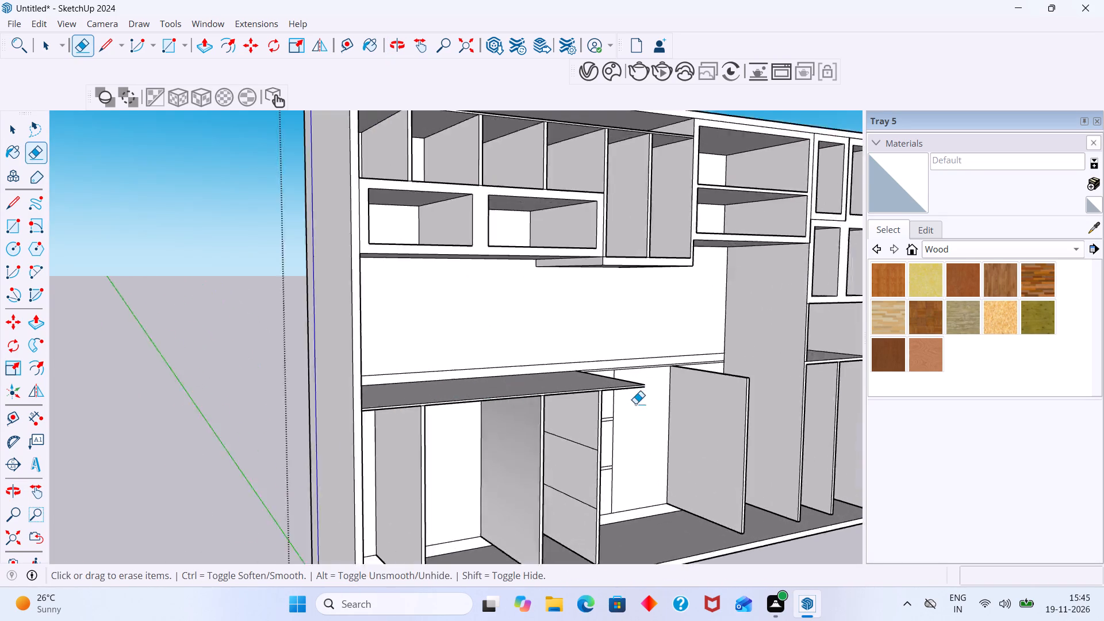
pyautogui.scroll(4, 635, 404)
pyautogui.moveTo(565, 429); pyautogui.dragTo(500, 392, button='middle')
pyautogui.scroll(-2, 500, 386)
pyautogui.keyDown('shift'); pyautogui.moveTo(517, 410); pyautogui.dragTo(484, 359, button='middle'); pyautogui.keyUp('shift')
pyautogui.moveTo(480, 361); pyautogui.dragTo(359, 381, button='middle')
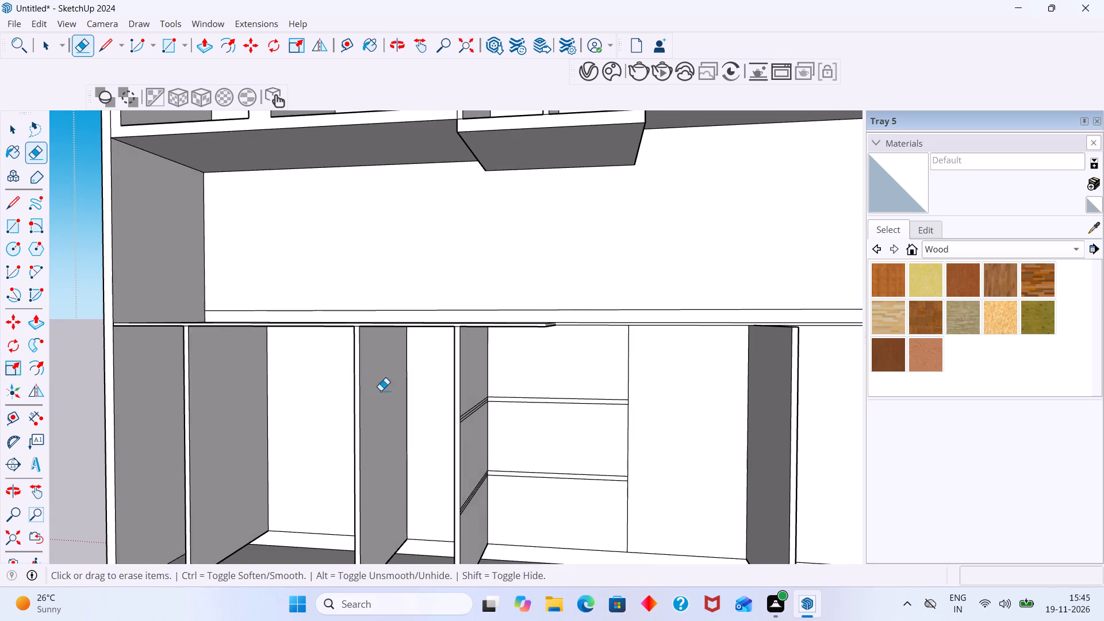
pyautogui.moveTo(381, 390); pyautogui.dragTo(572, 405, button='middle')
pyautogui.scroll(1, 601, 391)
pyautogui.moveTo(602, 390); pyautogui.dragTo(586, 507)
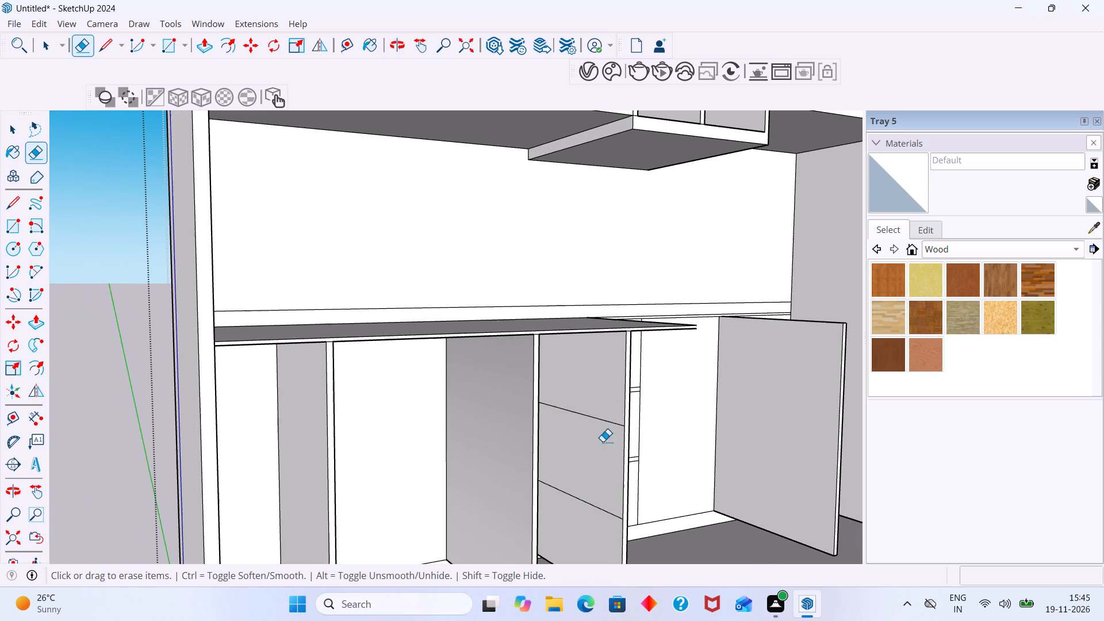
pyautogui.moveTo(614, 406); pyautogui.dragTo(586, 509)
# Erase the two pairs of horizontal seam lines on the divider face that looks into the drawer section.
pyautogui.moveTo(589, 494); pyautogui.dragTo(321, 430, button='middle')
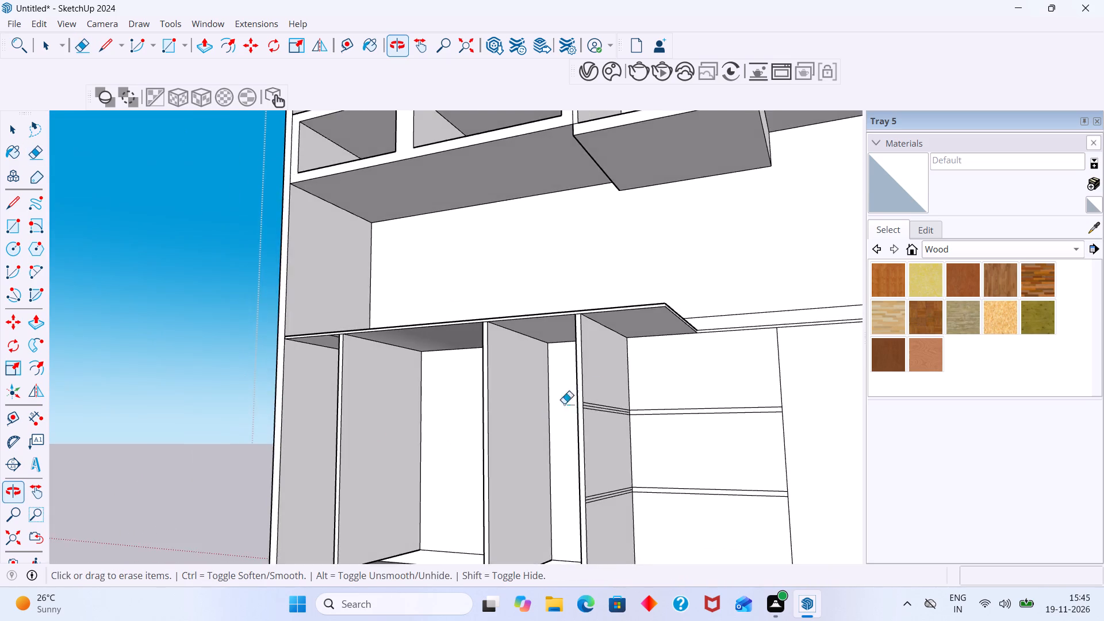
pyautogui.scroll(5, 584, 394)
pyautogui.keyDown('shift'); pyautogui.moveTo(622, 377); pyautogui.dragTo(490, 192, button='middle'); pyautogui.keyUp('shift')
pyautogui.scroll(-4, 480, 219)
pyautogui.moveTo(453, 336); pyautogui.dragTo(413, 431, button='middle')
pyautogui.scroll(2, 439, 346)
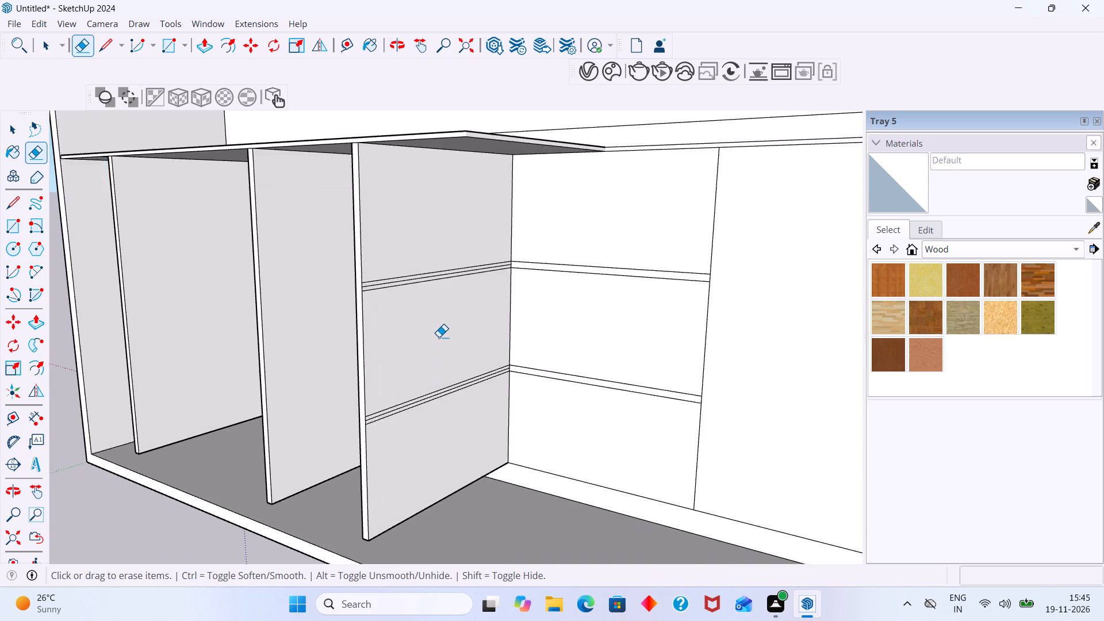
pyautogui.scroll(3, 439, 337)
pyautogui.moveTo(438, 235); pyautogui.dragTo(471, 419)
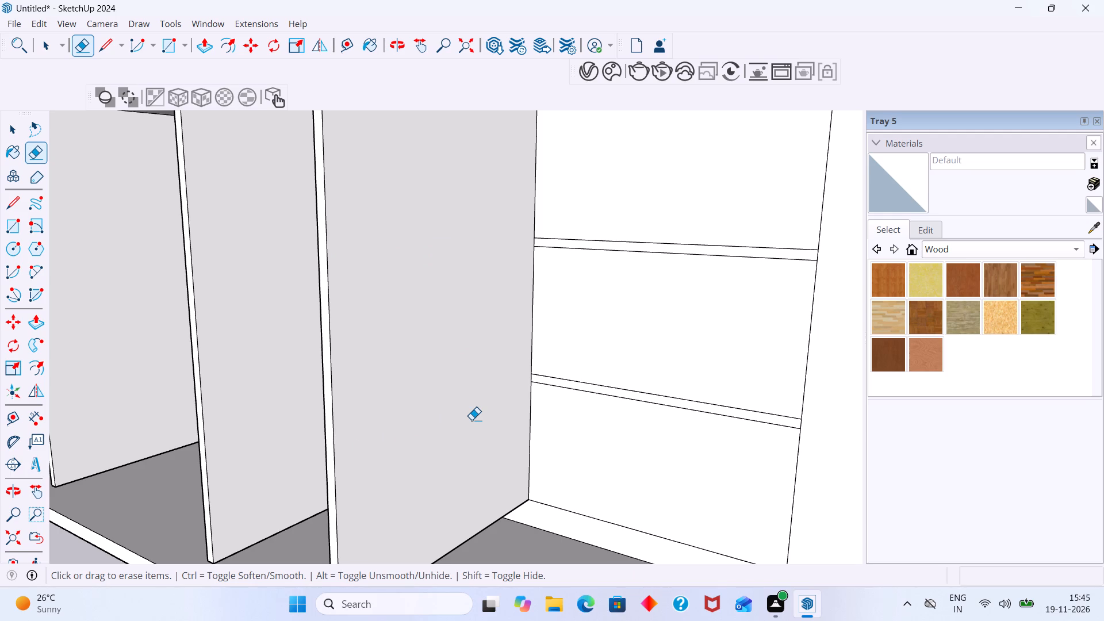
# Push/Pull the counter's end face by 1181.25 mm to meet the tall column's side panel.
pyautogui.press('space')
pyautogui.scroll(-15, 421, 411)
pyautogui.click(404, 518)
pyautogui.moveTo(419, 488); pyautogui.dragTo(454, 482, button='middle')
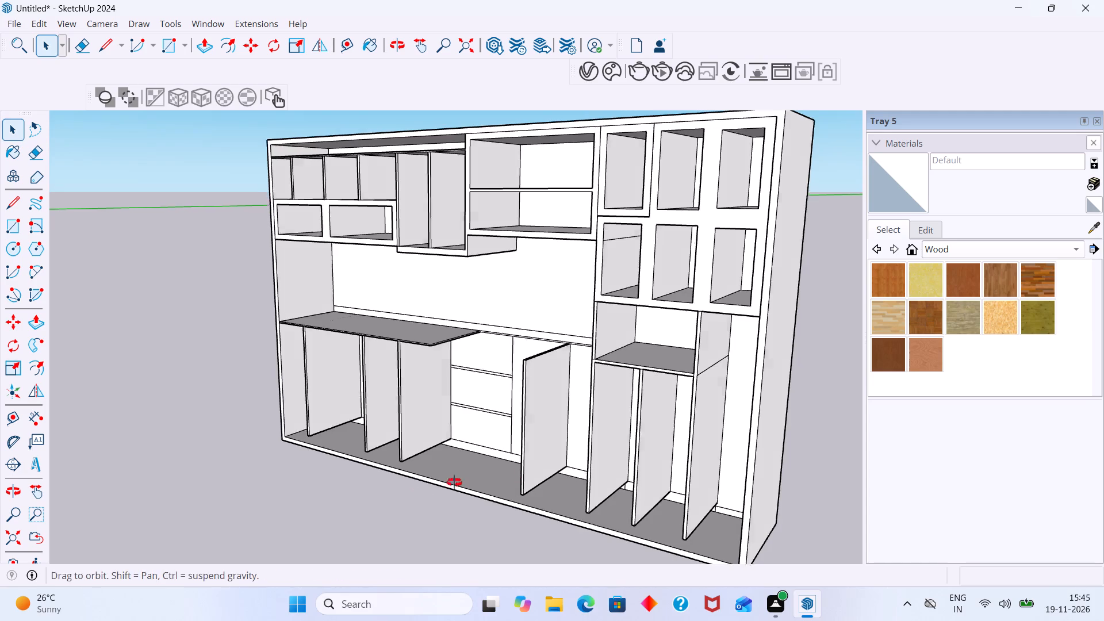
pyautogui.moveTo(454, 482); pyautogui.dragTo(554, 458, button='middle')
pyautogui.moveTo(543, 360); pyautogui.dragTo(406, 373, button='middle')
pyautogui.scroll(15, 407, 354)
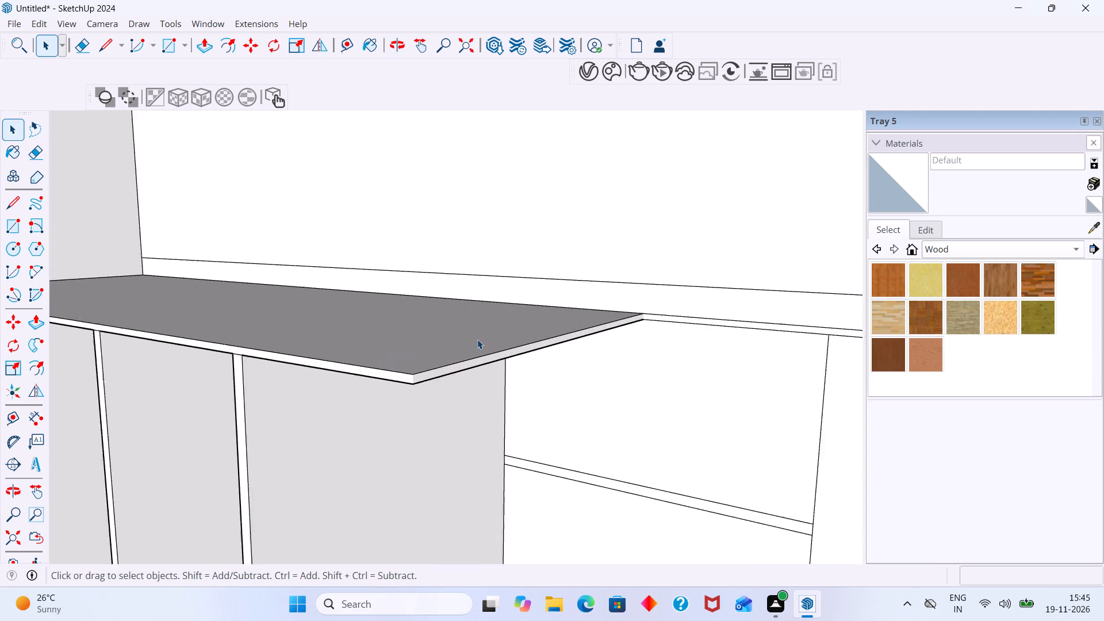
pyautogui.scroll(7, 477, 339)
pyautogui.click(486, 366)
pyautogui.doubleClick(486, 367)
pyautogui.click(486, 375)
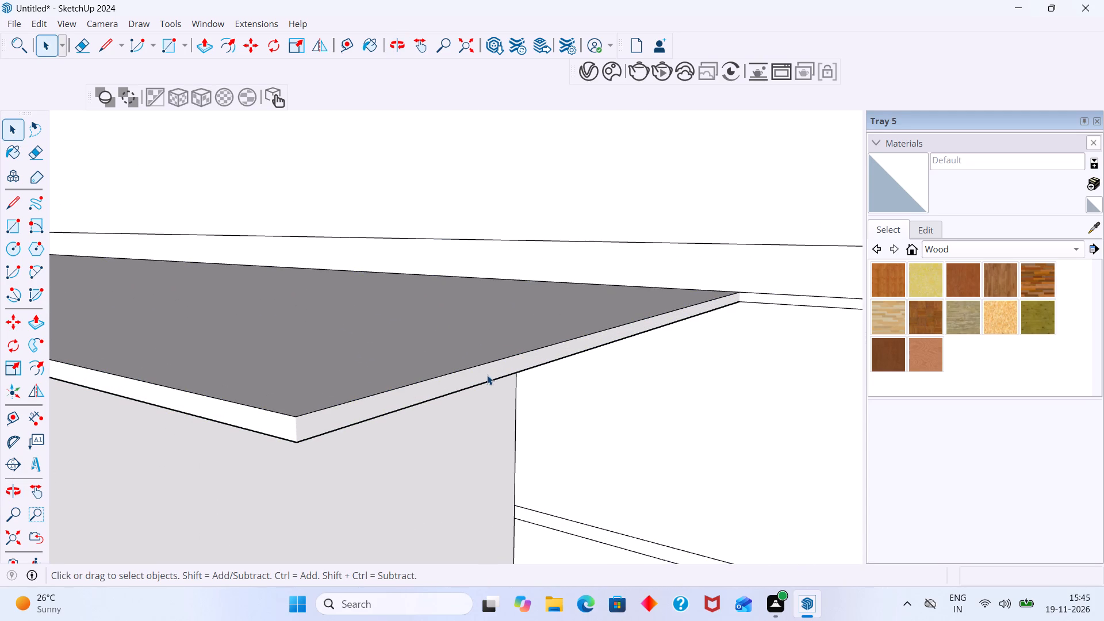
pyautogui.press('p')
pyautogui.click(487, 375)
pyautogui.scroll(-7, 572, 371)
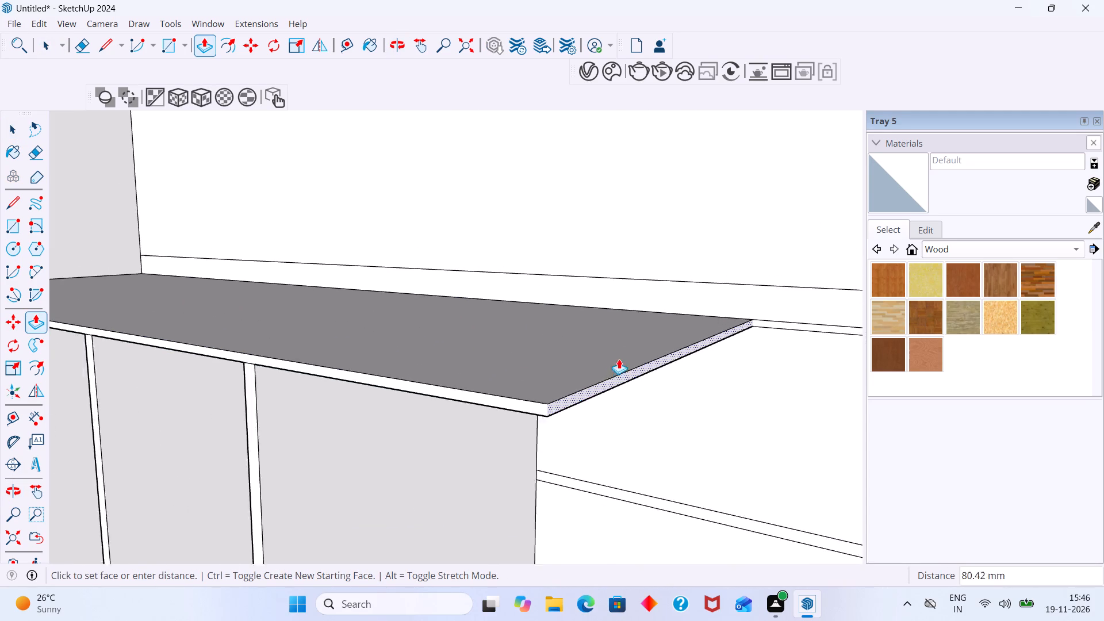
pyautogui.scroll(-17, 619, 359)
pyautogui.moveTo(816, 373); pyautogui.dragTo(389, 315, button='middle')
pyautogui.moveTo(389, 315); pyautogui.dragTo(515, 321, button='middle')
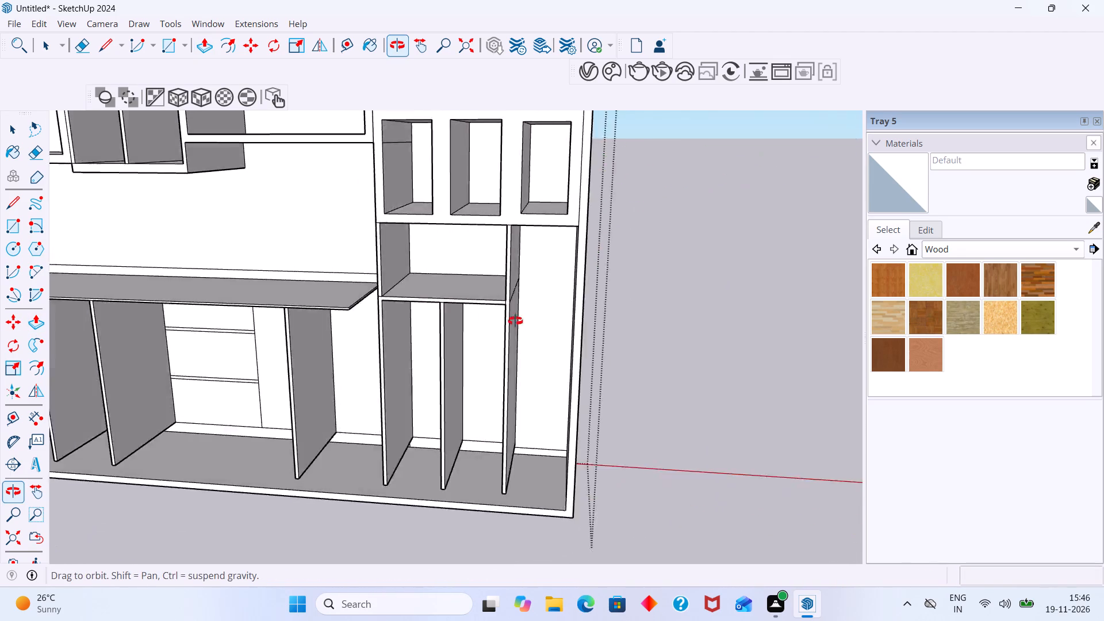
pyautogui.moveTo(515, 321); pyautogui.dragTo(568, 316, button='middle')
pyautogui.scroll(12, 399, 304)
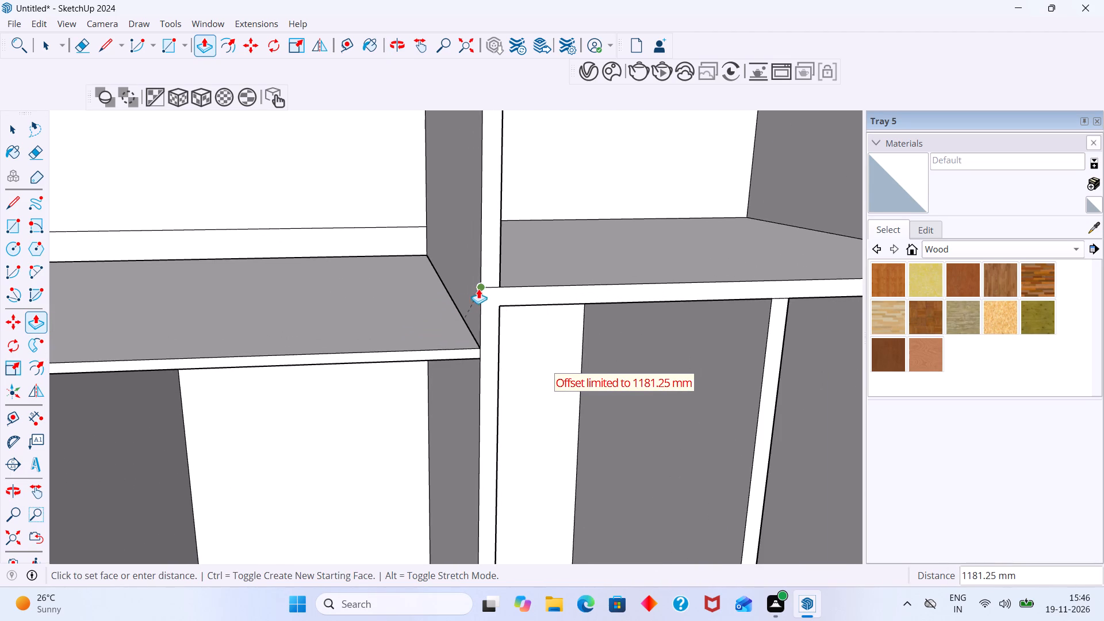
pyautogui.click(482, 287)
pyautogui.press('space')
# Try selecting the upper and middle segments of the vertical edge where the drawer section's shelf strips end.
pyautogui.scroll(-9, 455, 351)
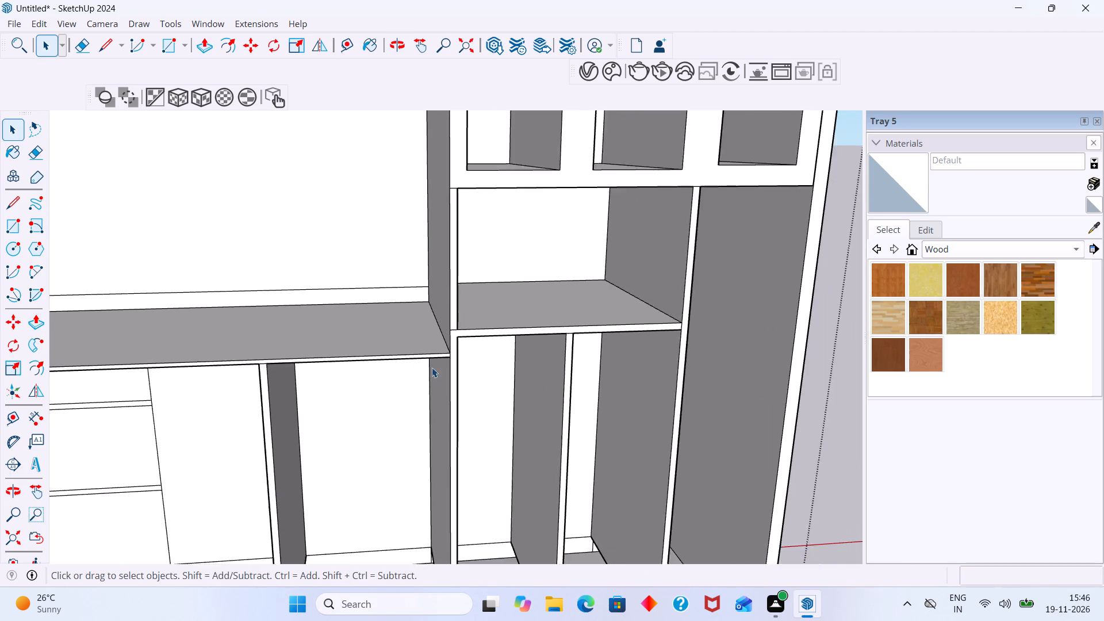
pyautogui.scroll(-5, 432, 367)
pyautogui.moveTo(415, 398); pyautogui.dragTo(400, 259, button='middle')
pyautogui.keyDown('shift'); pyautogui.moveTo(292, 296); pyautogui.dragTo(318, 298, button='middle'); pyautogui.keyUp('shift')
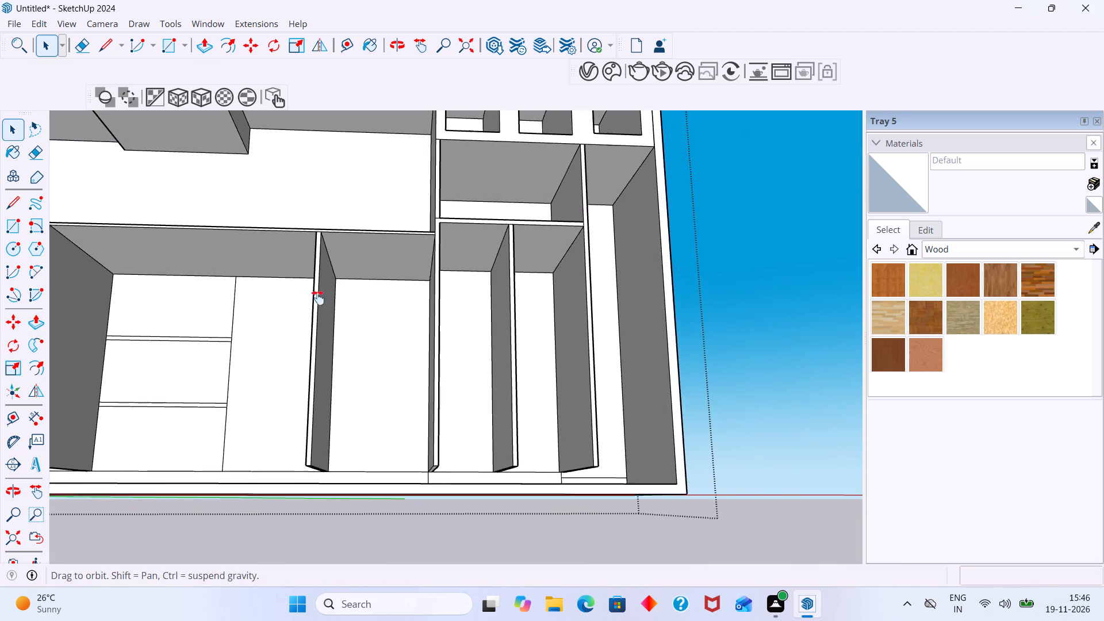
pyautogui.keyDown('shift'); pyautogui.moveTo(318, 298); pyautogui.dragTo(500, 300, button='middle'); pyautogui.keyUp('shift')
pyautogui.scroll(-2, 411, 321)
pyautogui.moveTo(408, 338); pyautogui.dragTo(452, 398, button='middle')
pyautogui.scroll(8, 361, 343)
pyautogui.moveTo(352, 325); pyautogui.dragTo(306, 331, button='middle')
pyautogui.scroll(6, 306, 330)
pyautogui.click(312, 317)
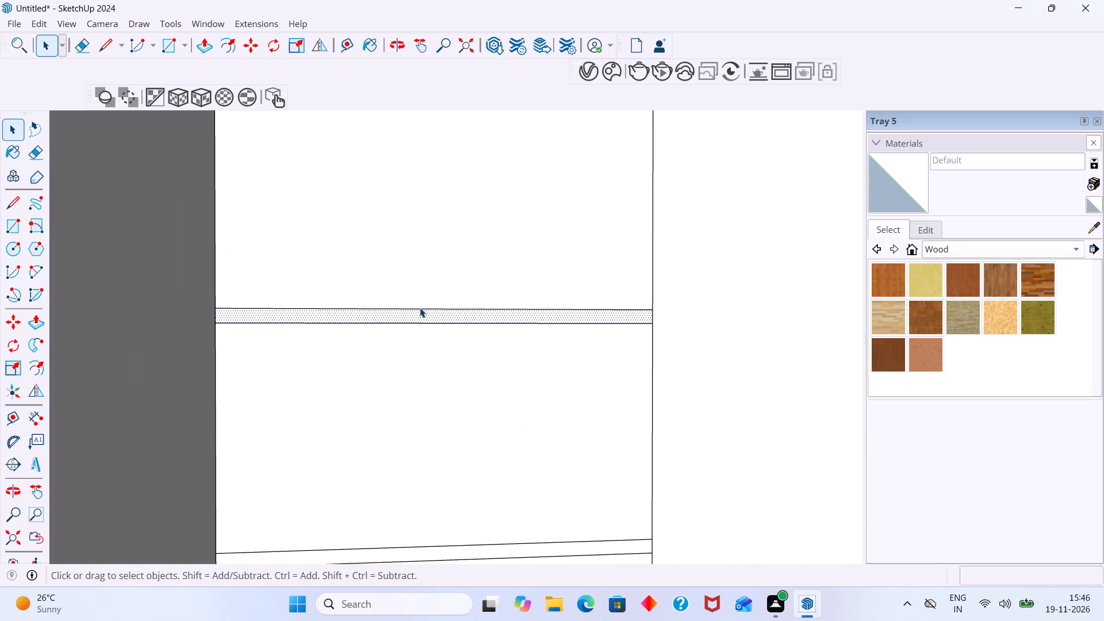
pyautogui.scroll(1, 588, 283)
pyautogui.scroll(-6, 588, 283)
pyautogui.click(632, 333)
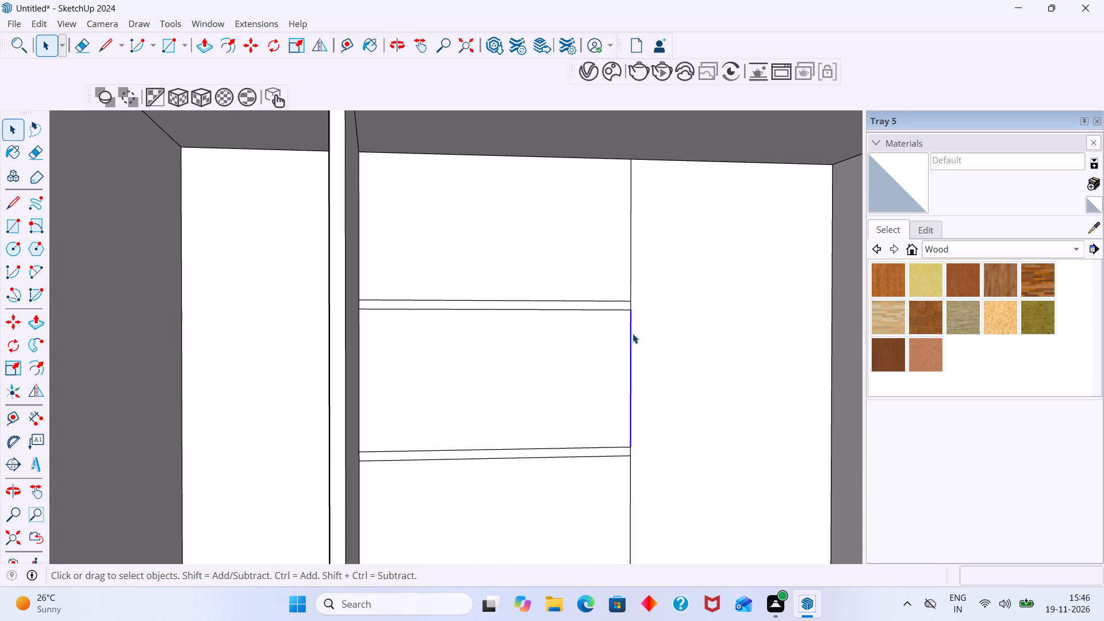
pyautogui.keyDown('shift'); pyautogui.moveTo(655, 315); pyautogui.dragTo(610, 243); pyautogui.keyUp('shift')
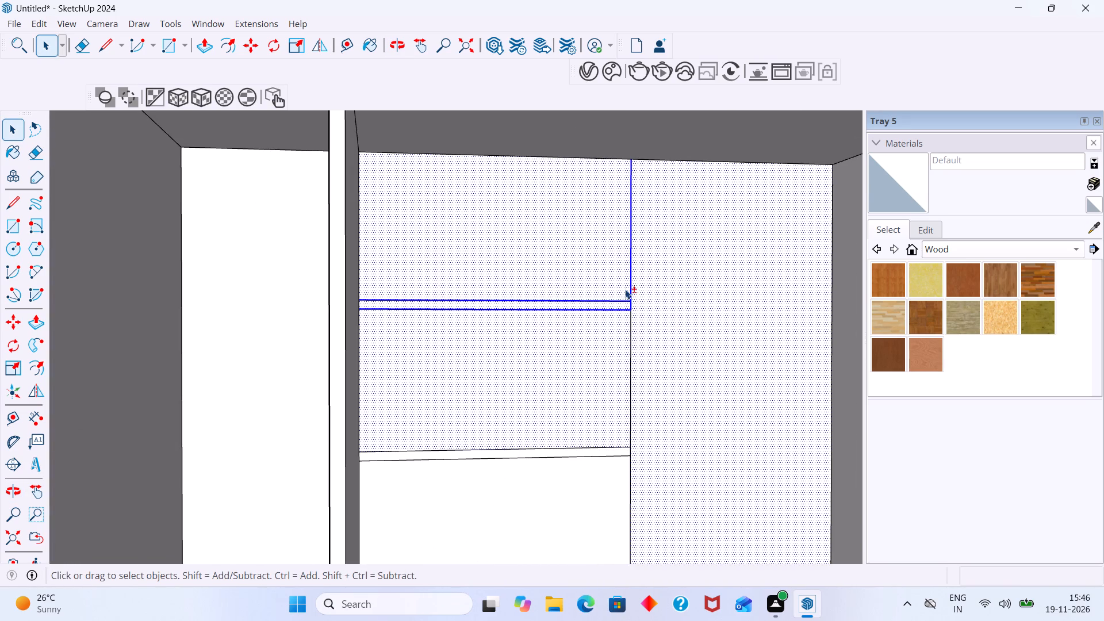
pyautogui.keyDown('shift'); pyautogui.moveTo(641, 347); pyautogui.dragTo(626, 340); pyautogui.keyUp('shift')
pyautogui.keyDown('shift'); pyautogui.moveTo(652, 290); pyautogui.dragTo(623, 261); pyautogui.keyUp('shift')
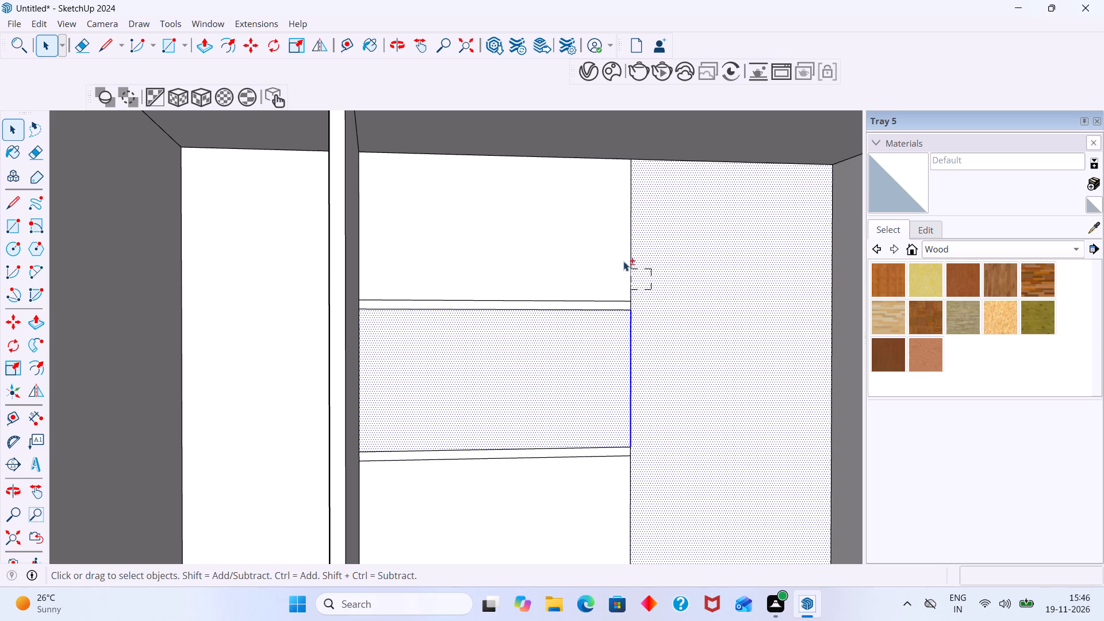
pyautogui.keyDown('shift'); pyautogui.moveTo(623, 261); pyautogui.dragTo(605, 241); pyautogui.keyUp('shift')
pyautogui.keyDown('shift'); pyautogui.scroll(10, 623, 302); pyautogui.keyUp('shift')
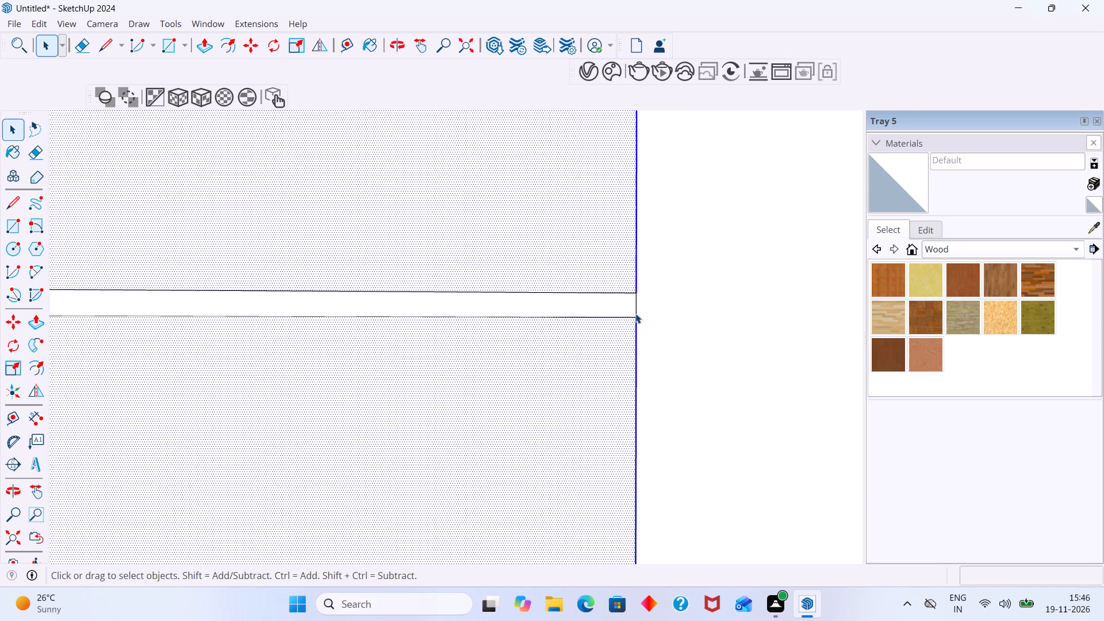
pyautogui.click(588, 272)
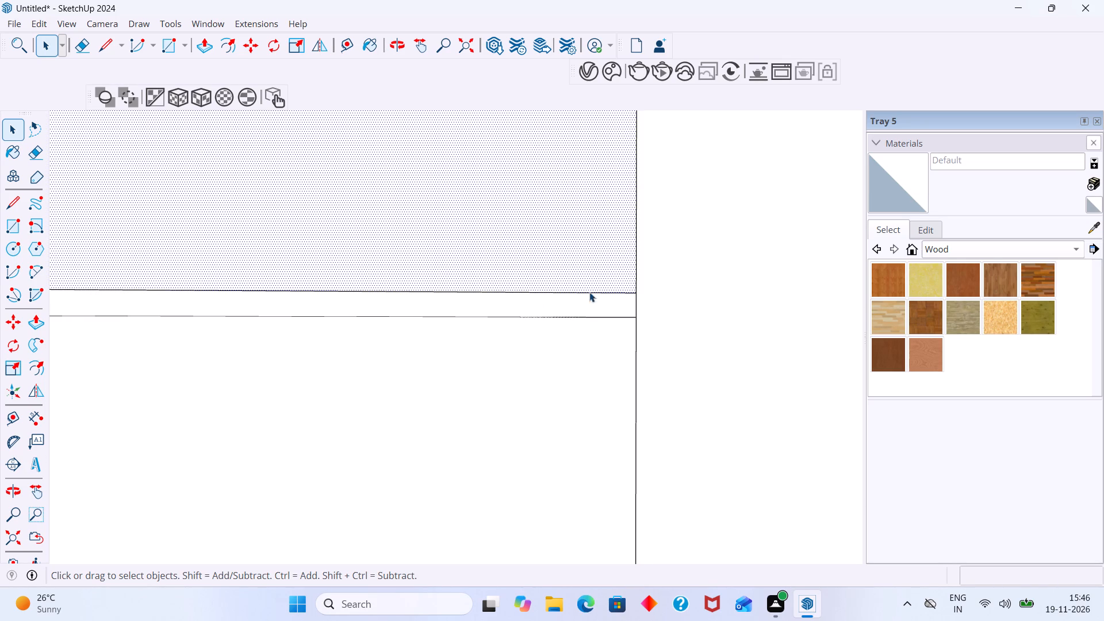
# Select every segment of the vertical edge where the drawer section's shelf strips end and weld them into one edge.
pyautogui.moveTo(663, 371); pyautogui.dragTo(628, 358)
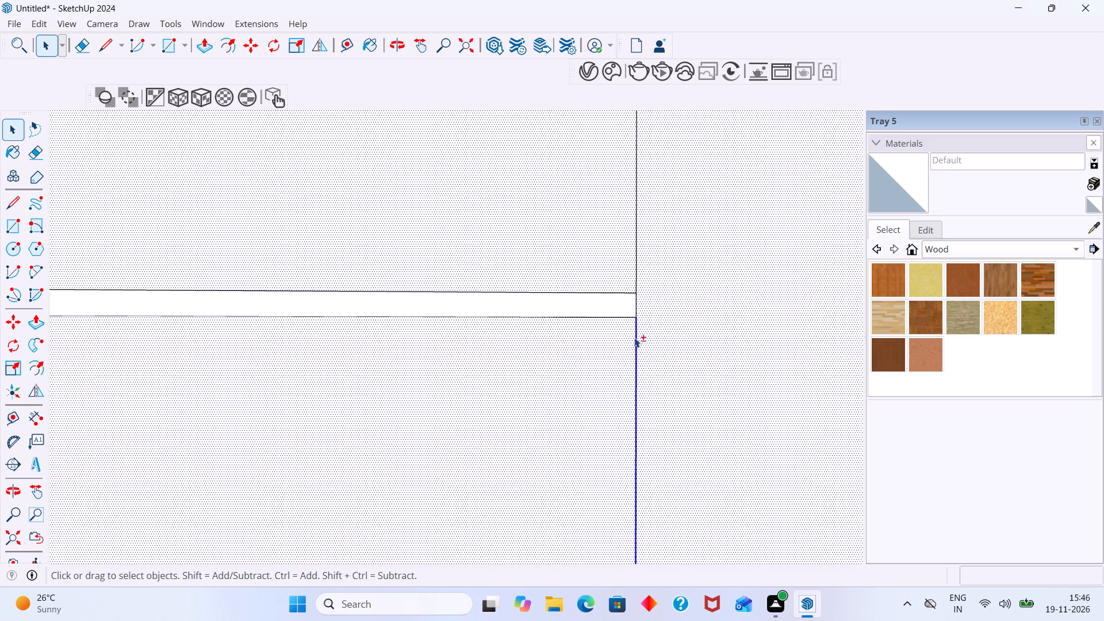
pyautogui.keyDown('shift'); pyautogui.click(599, 267); pyautogui.keyUp('shift')
pyautogui.keyDown('shift'); pyautogui.click(606, 361); pyautogui.keyUp('shift')
pyautogui.keyDown('shift'); pyautogui.click(703, 336); pyautogui.keyUp('shift')
pyautogui.keyDown('shift'); pyautogui.scroll(5, 629, 304); pyautogui.keyUp('shift')
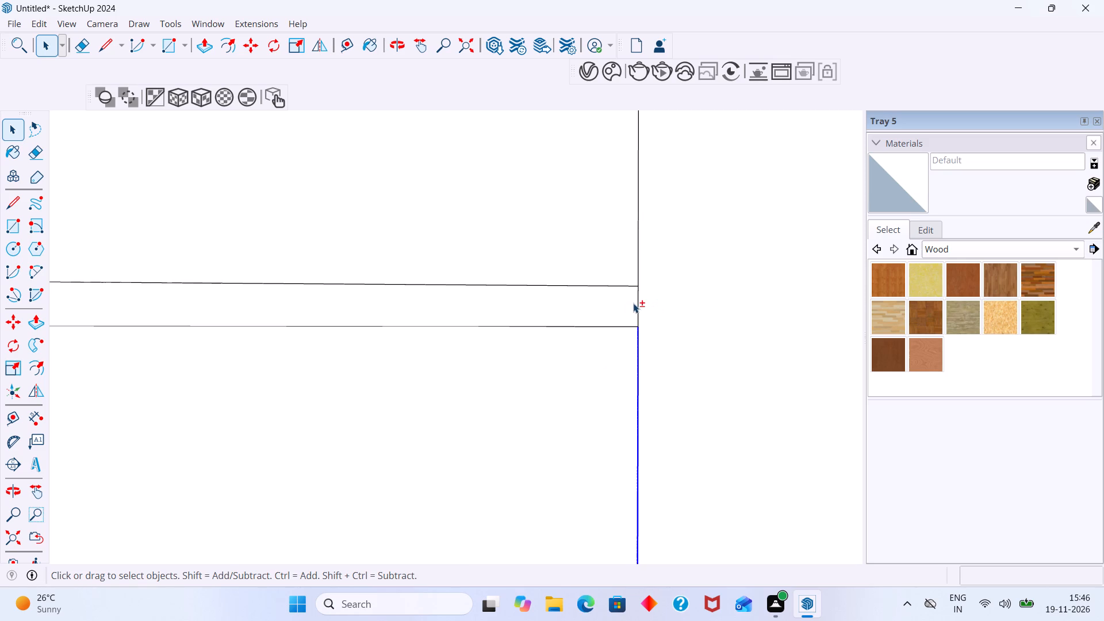
pyautogui.keyDown('shift'); pyautogui.click(637, 304); pyautogui.keyUp('shift')
pyautogui.keyDown('shift'); pyautogui.moveTo(641, 261); pyautogui.dragTo(620, 246); pyautogui.keyUp('shift')
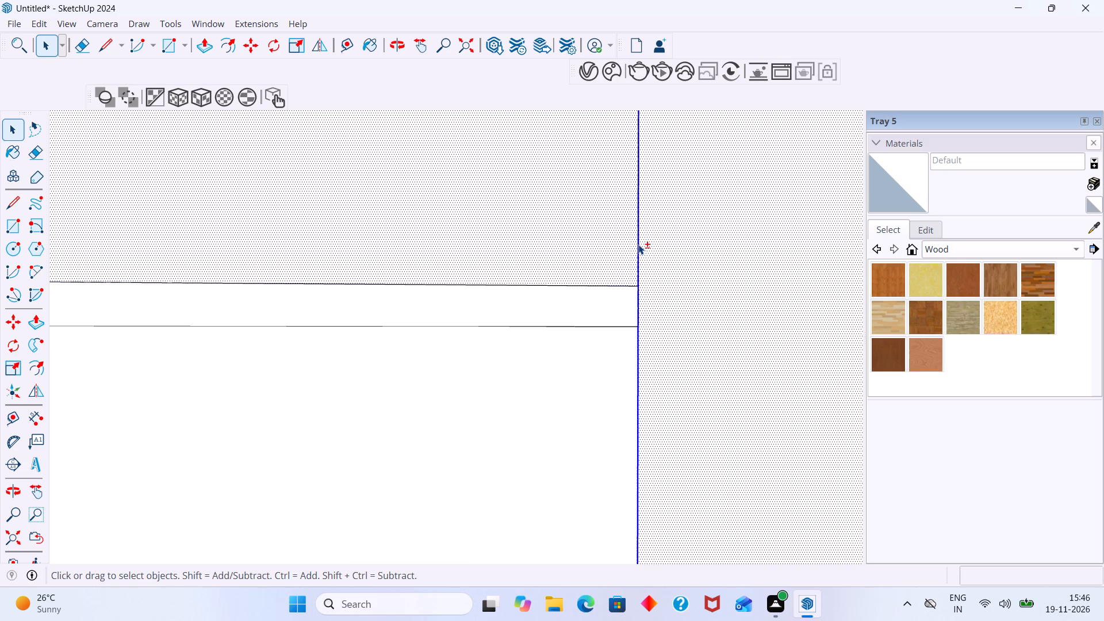
pyautogui.keyDown('shift'); pyautogui.click(638, 244); pyautogui.keyUp('shift')
pyautogui.keyDown('shift'); pyautogui.moveTo(660, 249); pyautogui.dragTo(588, 245); pyautogui.keyUp('shift')
pyautogui.keyDown('shift'); pyautogui.click(685, 247); pyautogui.keyUp('shift')
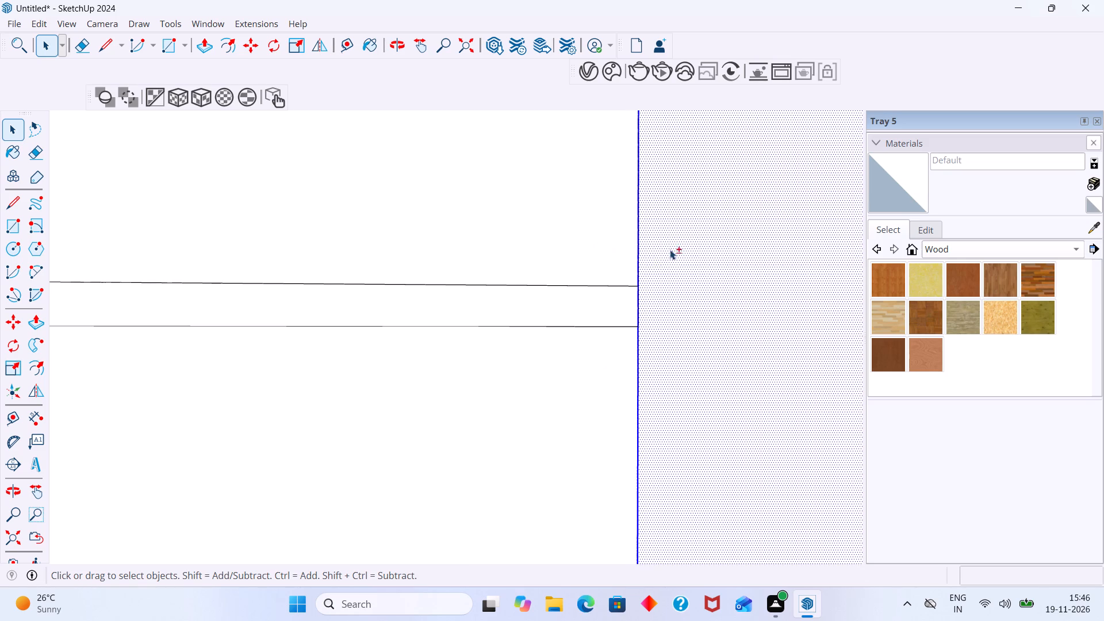
pyautogui.keyDown('shift'); pyautogui.click(660, 258); pyautogui.keyUp('shift')
pyautogui.keyDown('shift'); pyautogui.scroll(1, 668, 266); pyautogui.keyUp('shift')
pyautogui.keyDown('shift'); pyautogui.scroll(-11, 668, 277); pyautogui.keyUp('shift')
pyautogui.keyDown('shift'); pyautogui.moveTo(695, 367); pyautogui.dragTo(685, 243, button='middle'); pyautogui.keyUp('shift')
pyautogui.keyDown('shift'); pyautogui.scroll(-3, 674, 279); pyautogui.keyUp('shift')
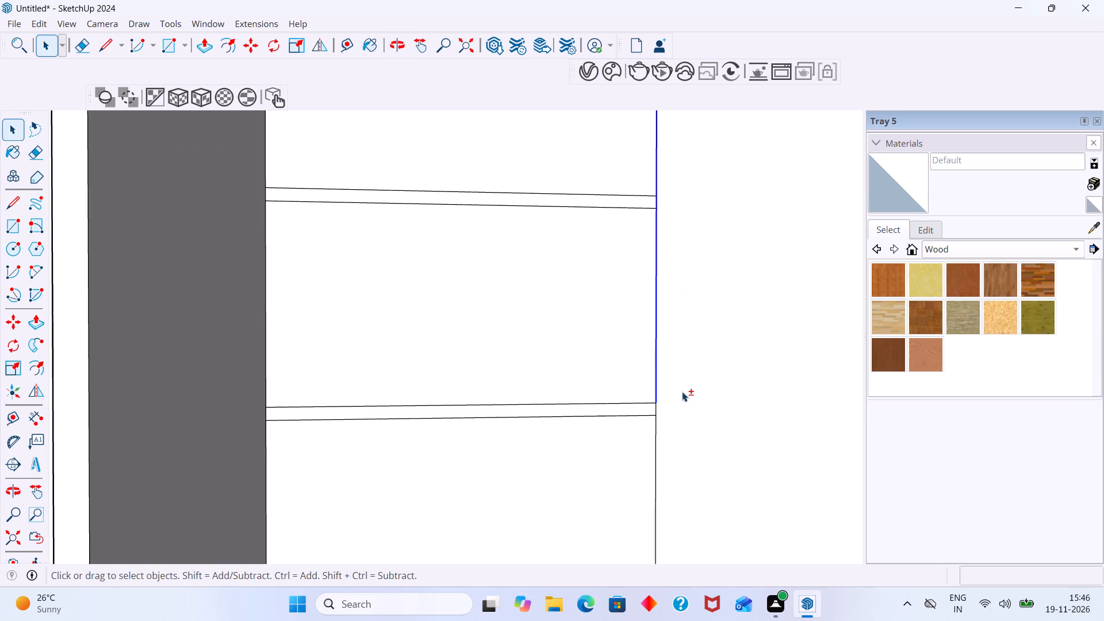
pyautogui.keyDown('shift'); pyautogui.moveTo(682, 390); pyautogui.dragTo(682, 310, button='middle'); pyautogui.keyUp('shift')
pyautogui.keyDown('shift'); pyautogui.scroll(6, 668, 380); pyautogui.keyUp('shift')
pyautogui.keyDown('shift'); pyautogui.moveTo(668, 381); pyautogui.dragTo(622, 370); pyautogui.keyUp('shift')
pyautogui.keyDown('shift'); pyautogui.click(626, 379); pyautogui.keyUp('shift')
pyautogui.keyDown('shift'); pyautogui.click(693, 373); pyautogui.keyUp('shift')
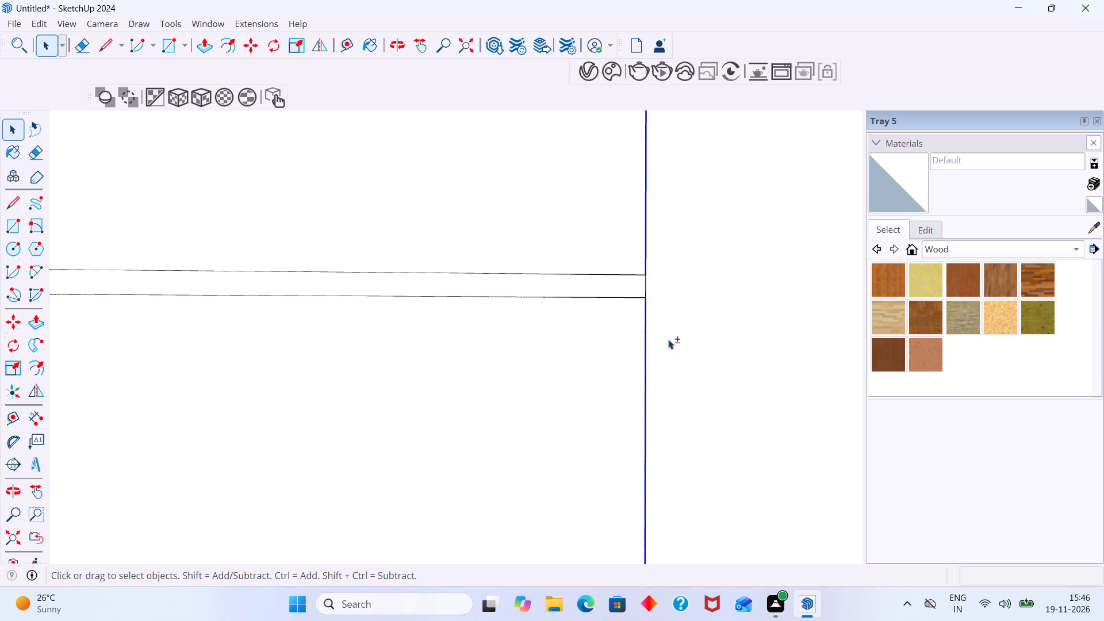
pyautogui.keyDown('shift'); pyautogui.scroll(9, 659, 275); pyautogui.keyUp('shift')
pyautogui.keyDown('shift'); pyautogui.moveTo(655, 286); pyautogui.dragTo(612, 292); pyautogui.keyUp('shift')
pyautogui.keyDown('shift'); pyautogui.click(612, 294); pyautogui.keyUp('shift')
pyautogui.keyDown('shift'); pyautogui.click(681, 293); pyautogui.keyUp('shift')
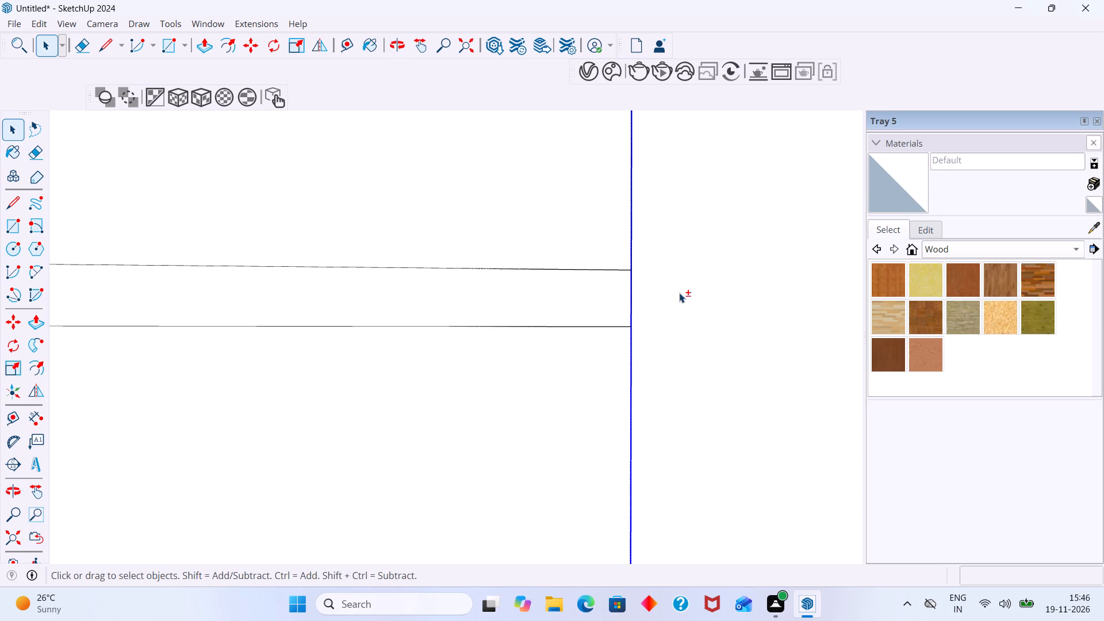
pyautogui.keyDown('shift'); pyautogui.scroll(-20, 666, 326); pyautogui.keyUp('shift')
pyautogui.keyDown('shift'); pyautogui.scroll(-4, 666, 326); pyautogui.keyUp('shift')
pyautogui.keyDown('shift'); pyautogui.moveTo(670, 431); pyautogui.dragTo(674, 374, button='middle'); pyautogui.keyUp('shift')
pyautogui.keyDown('shift'); pyautogui.scroll(4, 673, 389); pyautogui.keyUp('shift')
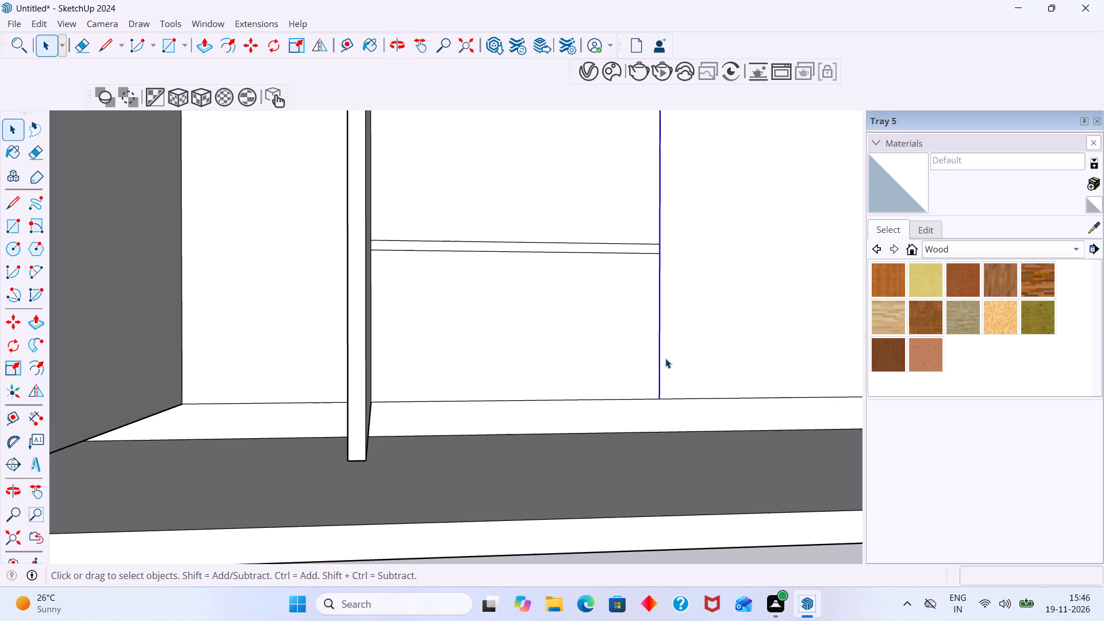
pyautogui.rightClick(658, 367)
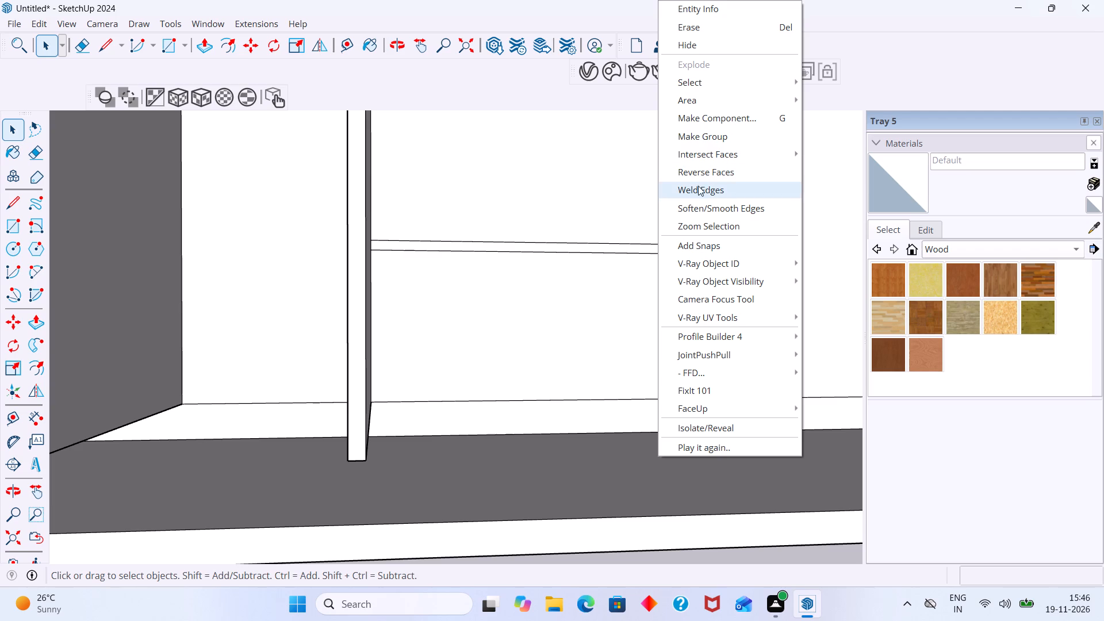
pyautogui.click(696, 193)
# Copy the welded vertical edge 9 mm along the red axis, away from the shelf strips.
pyautogui.scroll(-15, 664, 254)
pyautogui.moveTo(664, 302); pyautogui.dragTo(650, 445, button='middle')
pyautogui.moveTo(707, 338); pyautogui.dragTo(692, 259, button='middle')
pyautogui.scroll(5, 692, 256)
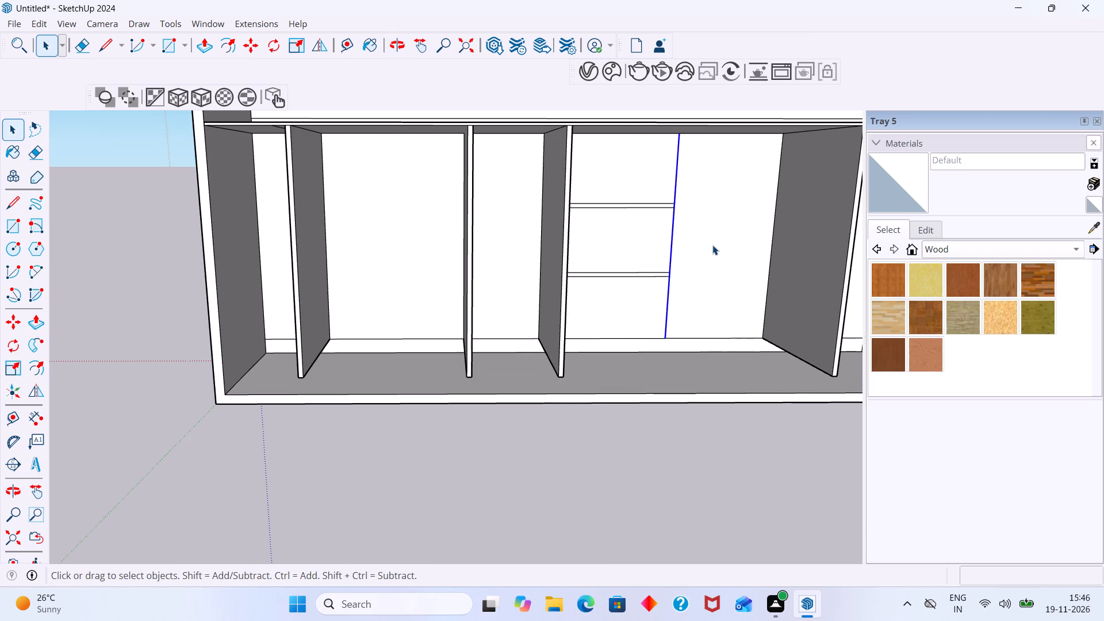
pyautogui.press('m')
pyautogui.scroll(7, 706, 250)
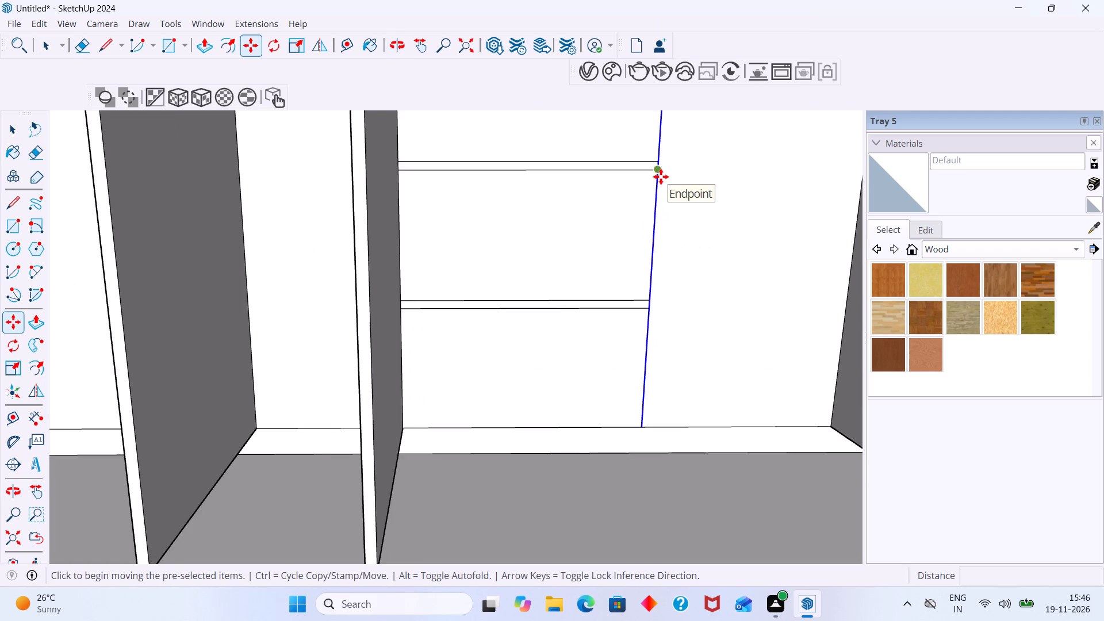
pyautogui.click(661, 177)
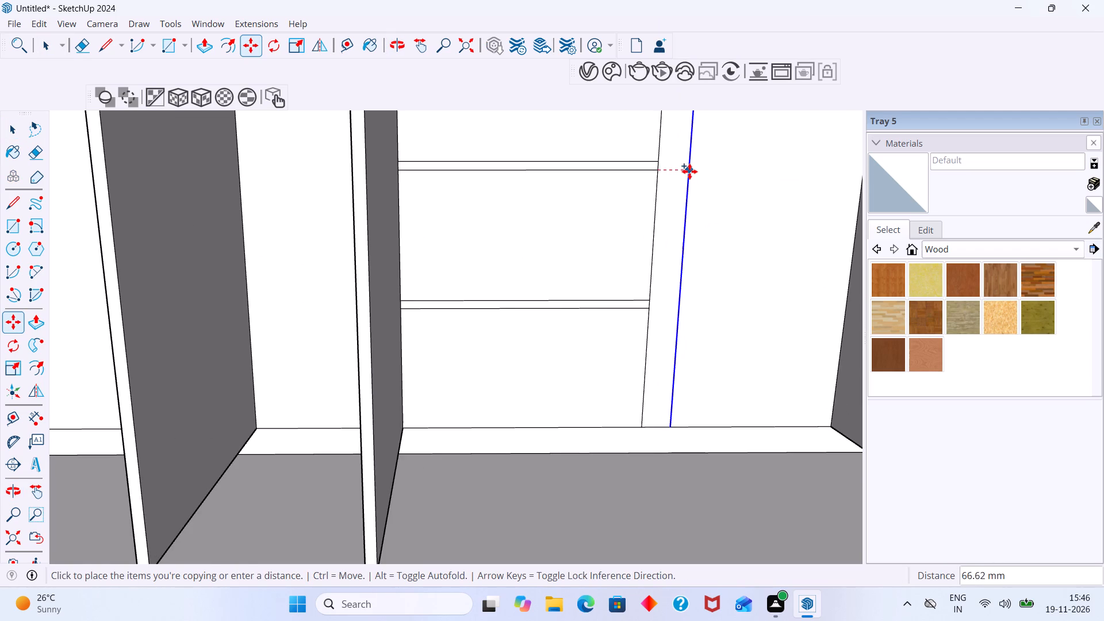
pyautogui.press('Right')
pyautogui.press('9')
pyautogui.press('Return')
# Copy the new vertical edge 18 mm back along the red axis toward the shelf strips to outline the divider.
pyautogui.scroll(2, 660, 174)
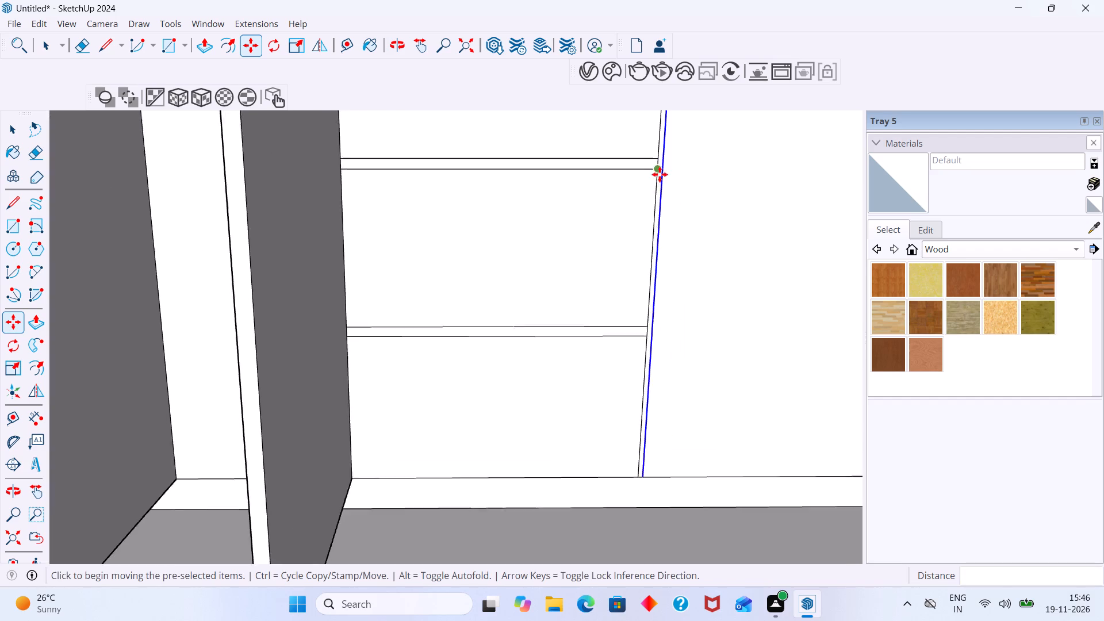
pyautogui.scroll(7, 660, 174)
pyautogui.click(661, 183)
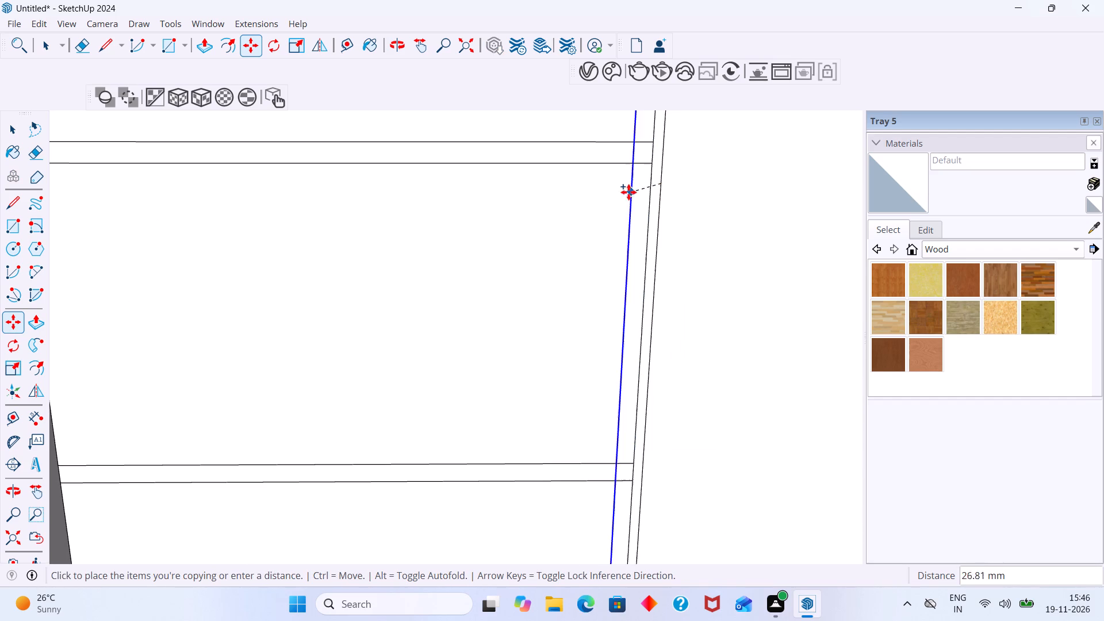
pyautogui.press('Right')
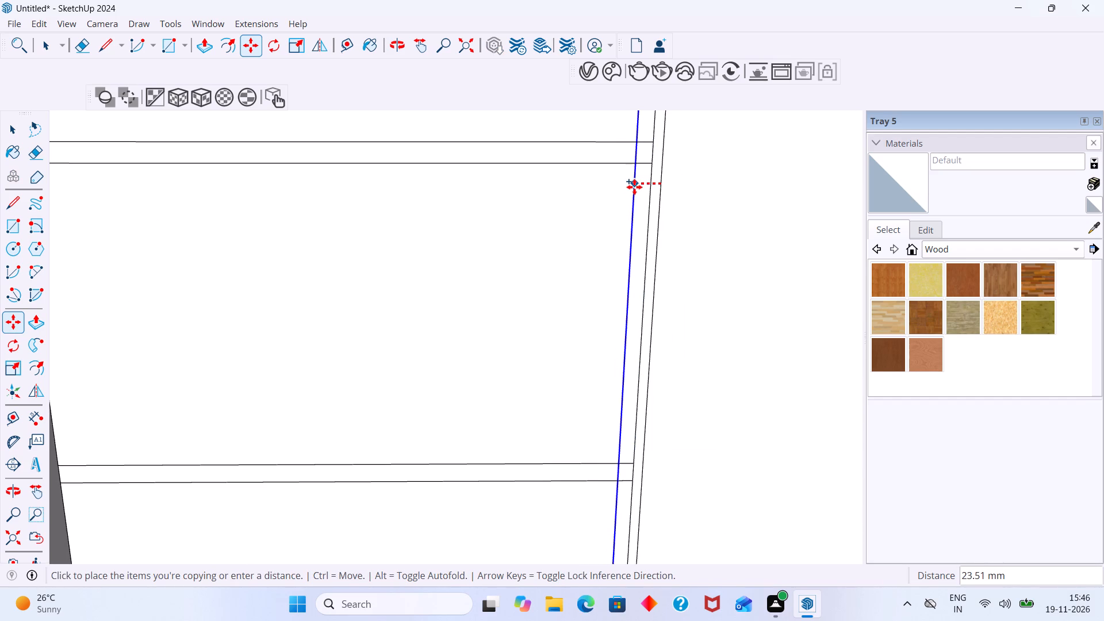
pyautogui.write('18')
pyautogui.press('Return')
pyautogui.press('space')
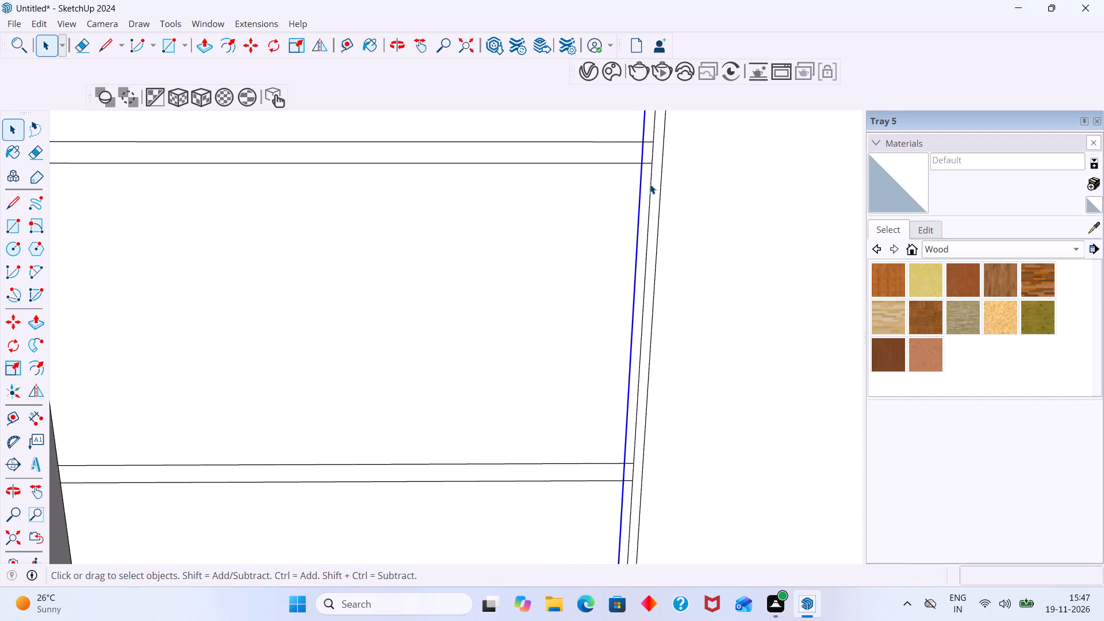
pyautogui.scroll(-19, 650, 185)
pyautogui.click(674, 484)
pyautogui.scroll(7, 670, 294)
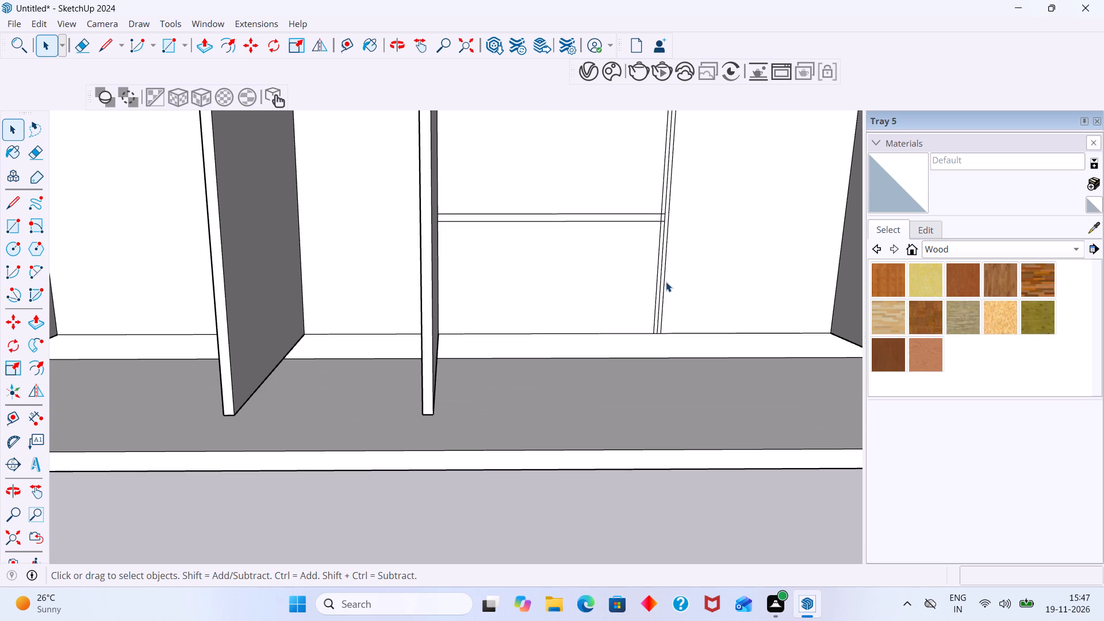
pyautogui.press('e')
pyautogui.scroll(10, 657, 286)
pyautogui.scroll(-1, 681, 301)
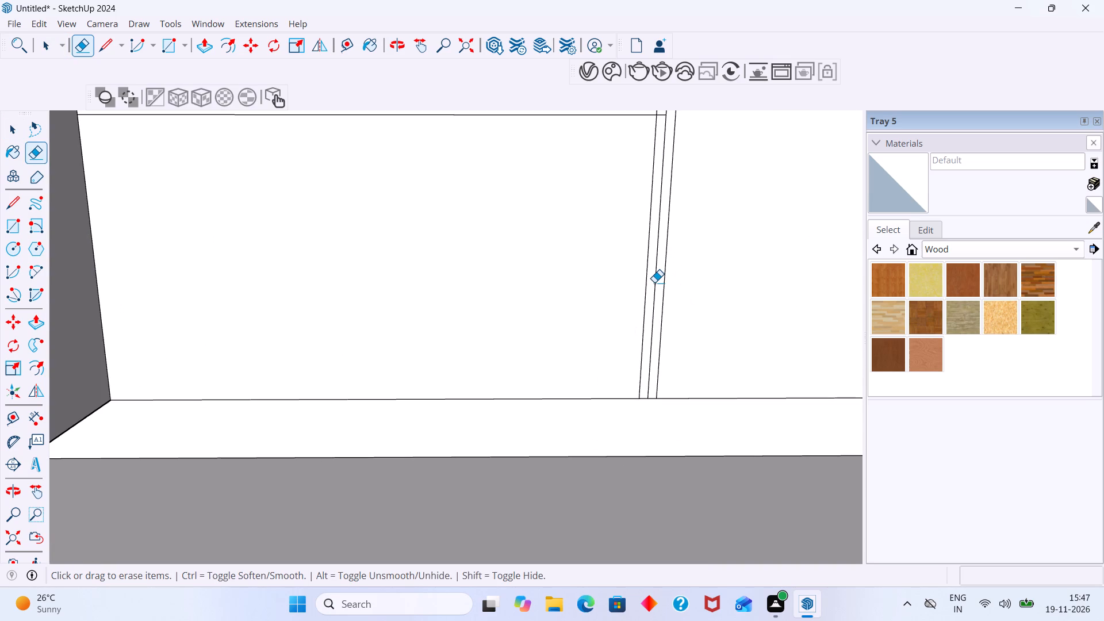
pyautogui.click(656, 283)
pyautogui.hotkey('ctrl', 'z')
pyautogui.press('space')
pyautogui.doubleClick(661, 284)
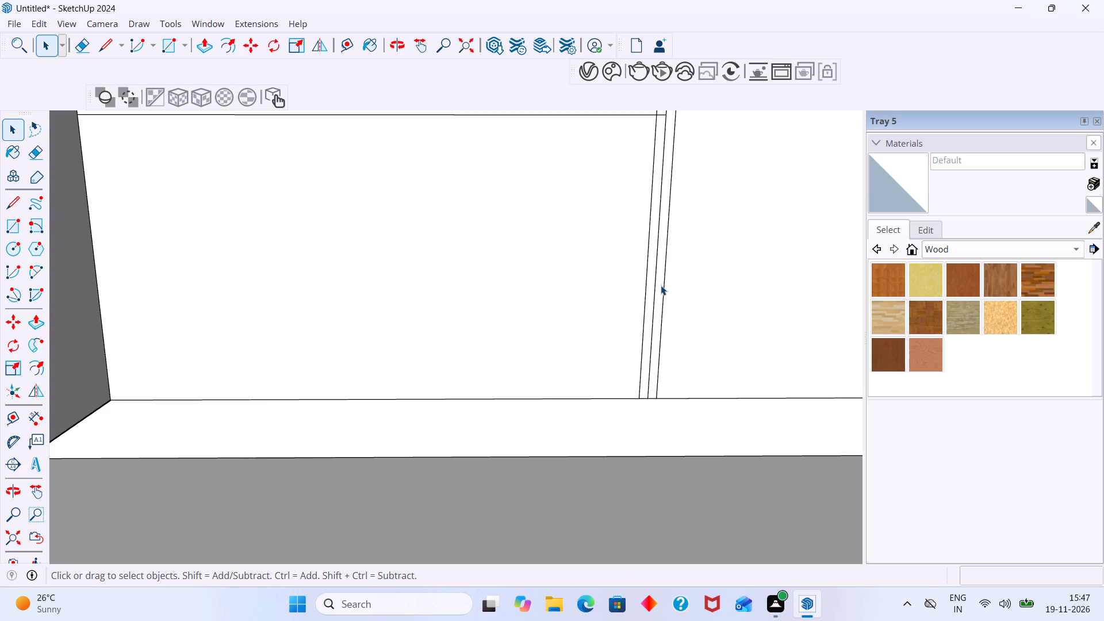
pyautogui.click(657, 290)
# Erase the original centre line from the divider strip's lower two bays and the stub lines crossing it at the lower shelf.
pyautogui.press('e')
pyautogui.click(653, 291)
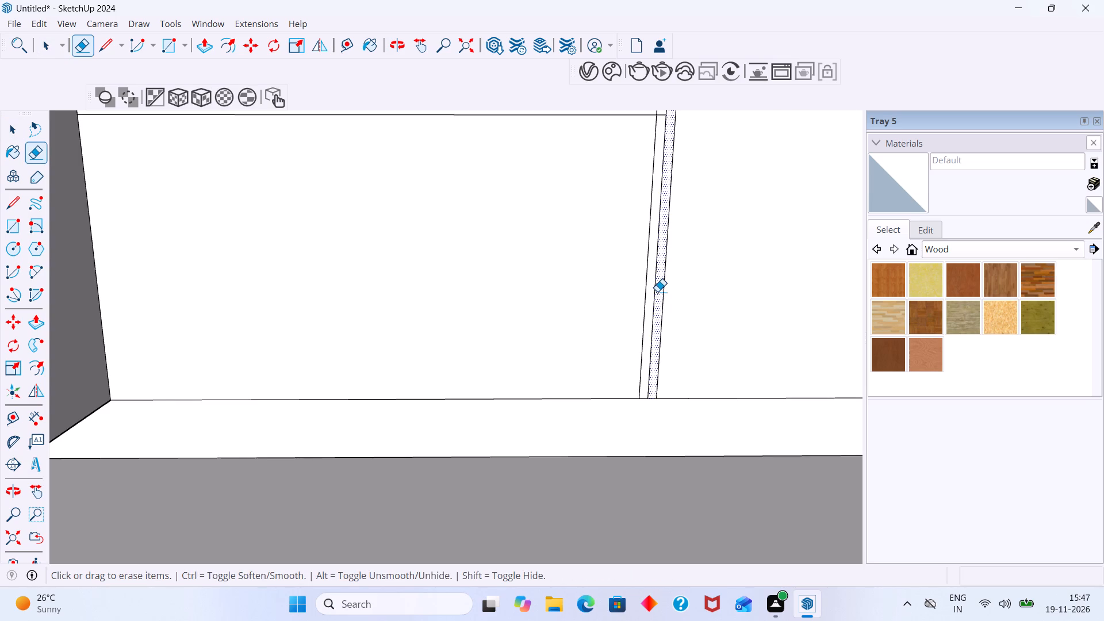
pyautogui.click(657, 292)
pyautogui.click(654, 294)
pyautogui.scroll(-4, 658, 292)
pyautogui.moveTo(672, 281); pyautogui.dragTo(647, 391, button='middle')
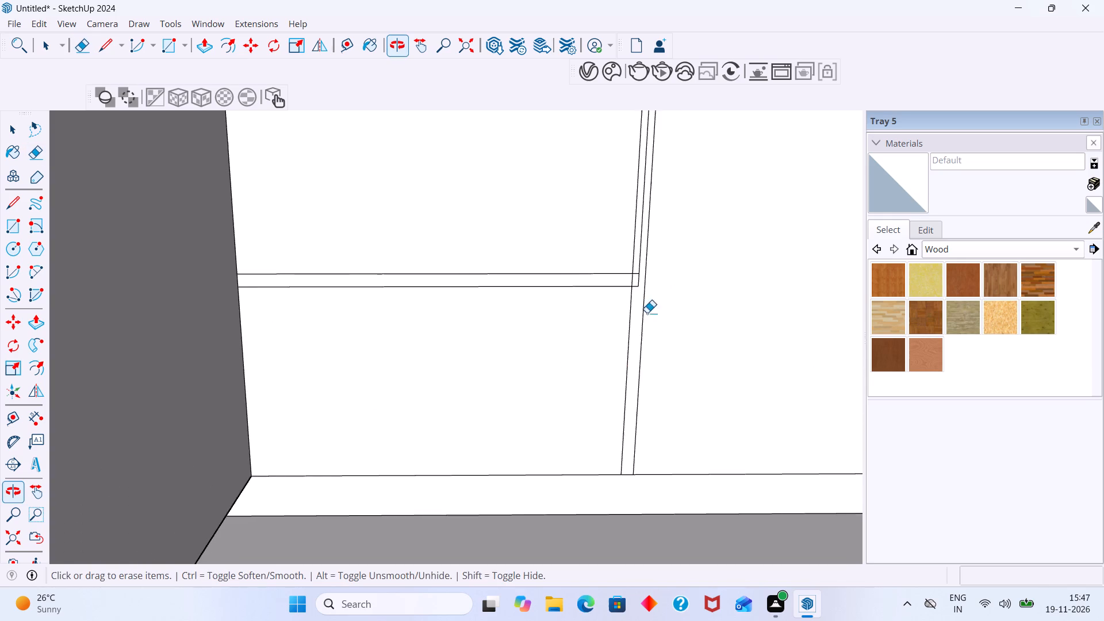
pyautogui.scroll(10, 644, 283)
pyautogui.moveTo(639, 272); pyautogui.dragTo(628, 241)
pyautogui.moveTo(634, 254); pyautogui.dragTo(624, 280)
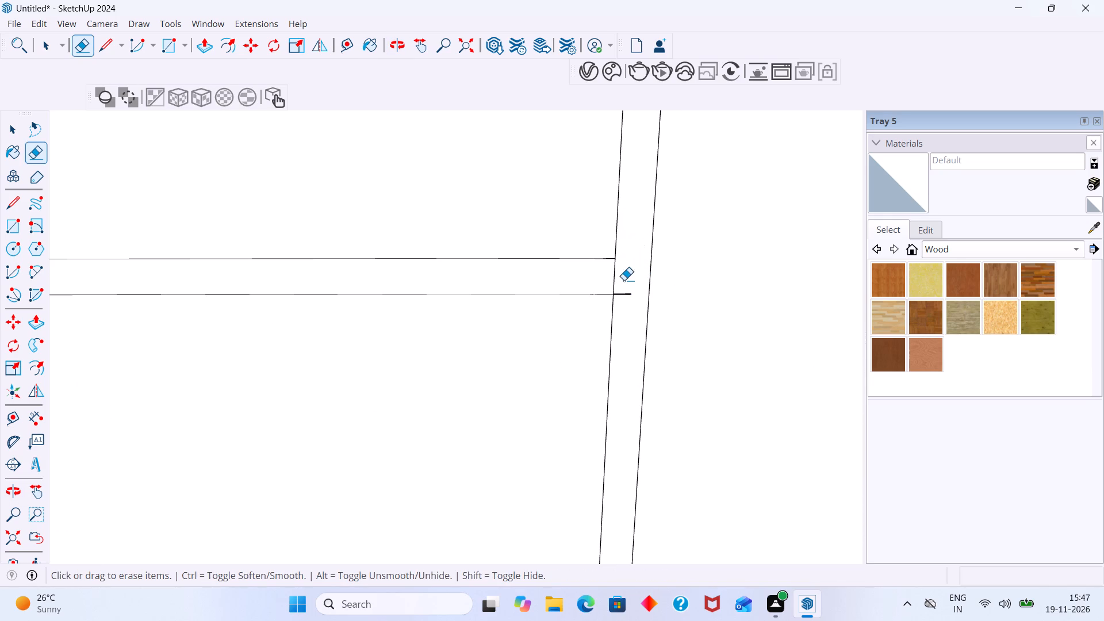
pyautogui.moveTo(624, 280); pyautogui.dragTo(624, 296)
pyautogui.moveTo(630, 273); pyautogui.dragTo(611, 274)
pyautogui.scroll(-10, 616, 272)
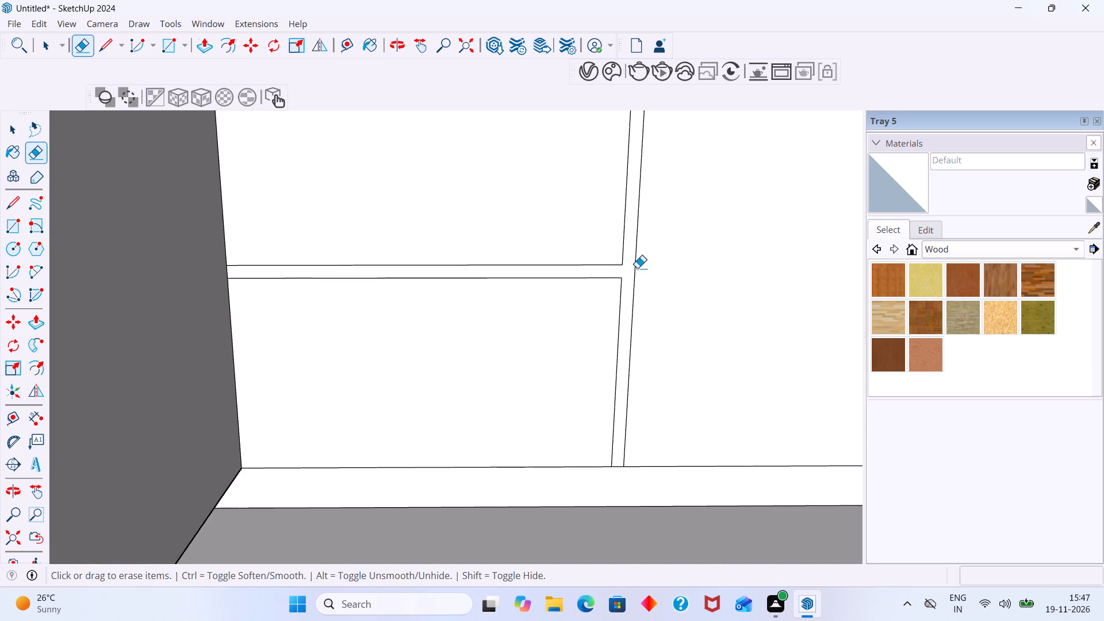
# Erase the remaining centre line above the upper shelf strip and the stub lines where that shelf meets the divider strip.
pyautogui.scroll(-2, 637, 268)
pyautogui.keyDown('shift'); pyautogui.moveTo(649, 260); pyautogui.dragTo(586, 416, button='middle'); pyautogui.keyUp('shift')
pyautogui.scroll(-3, 600, 354)
pyautogui.scroll(10, 565, 208)
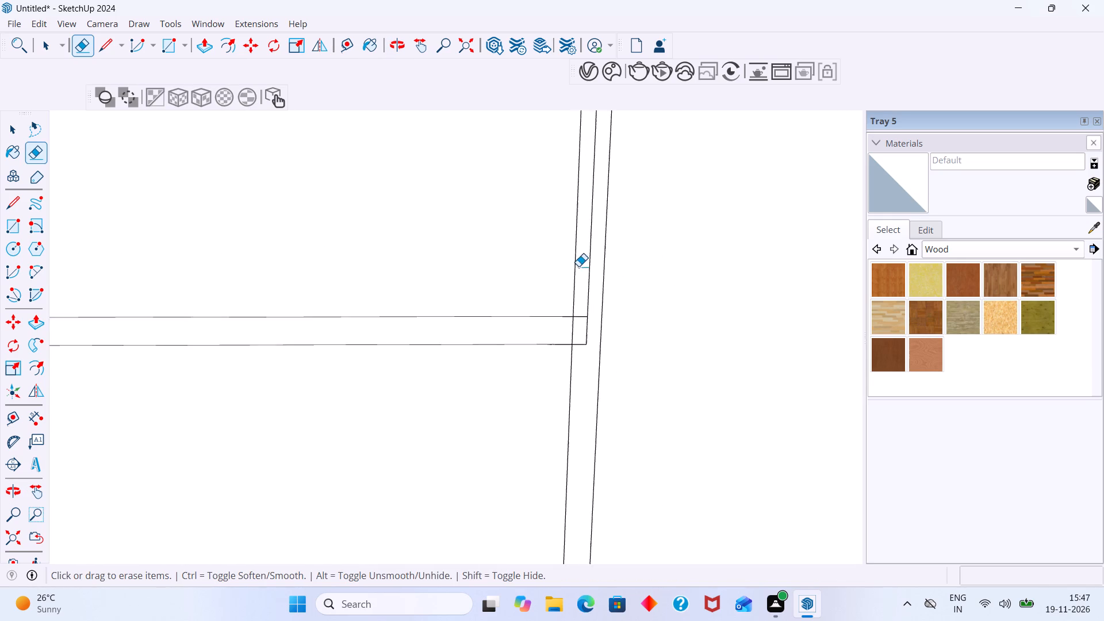
pyautogui.scroll(12, 578, 266)
pyautogui.moveTo(622, 292); pyautogui.dragTo(592, 430)
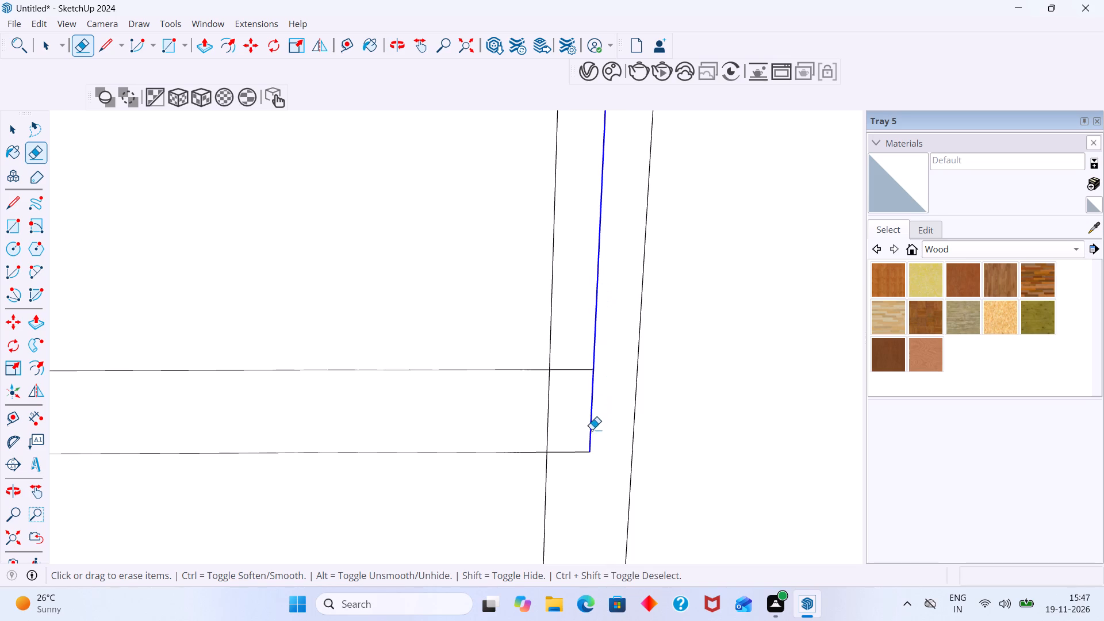
pyautogui.moveTo(592, 430); pyautogui.dragTo(540, 415)
pyautogui.scroll(-4, 555, 407)
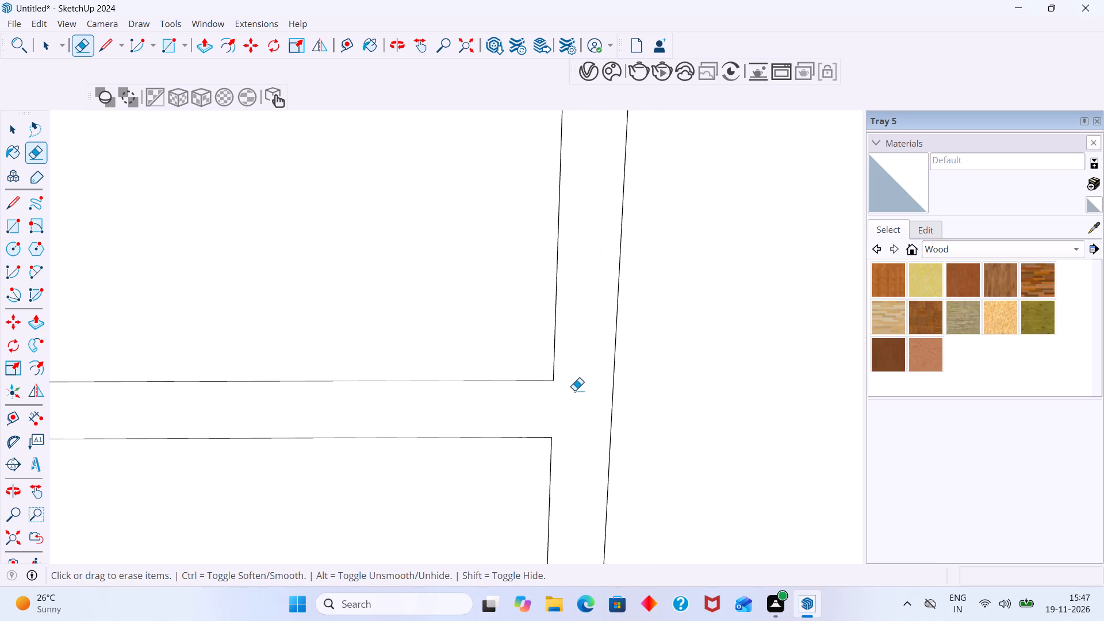
pyautogui.scroll(-7, 574, 390)
pyautogui.scroll(1, 579, 380)
pyautogui.scroll(-17, 579, 379)
pyautogui.scroll(3, 600, 358)
pyautogui.press('space')
pyautogui.scroll(1, 603, 365)
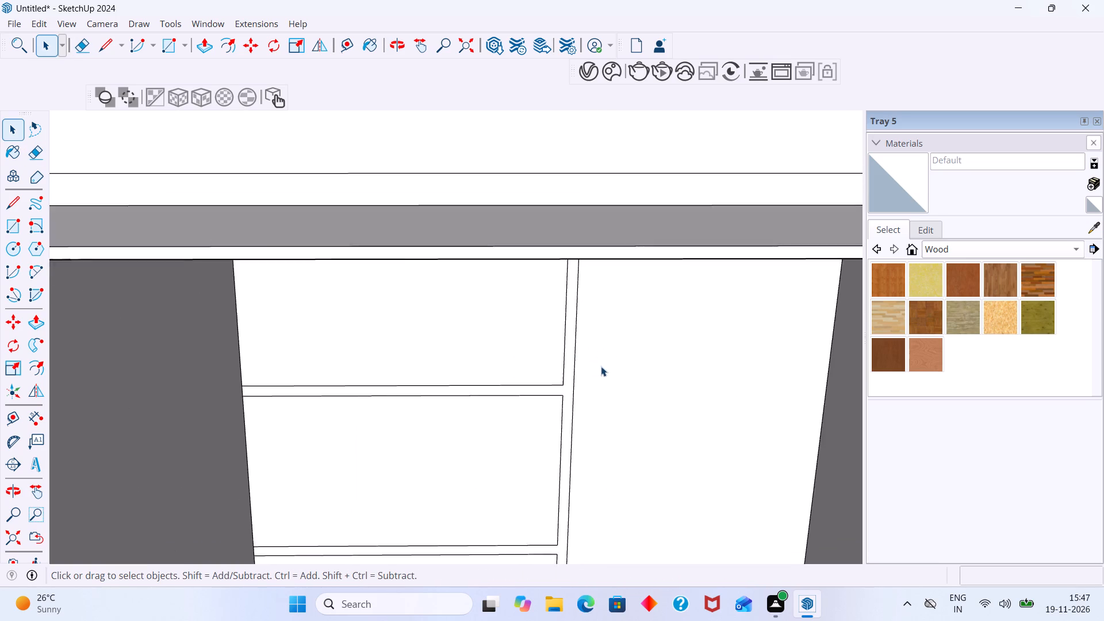
# Push/Pull the joined divider and shelf face out 606.91 mm, level with the front corner of the neighbouring divider.
pyautogui.scroll(-10, 601, 390)
pyautogui.moveTo(593, 480); pyautogui.dragTo(635, 455, button='middle')
pyautogui.scroll(13, 603, 459)
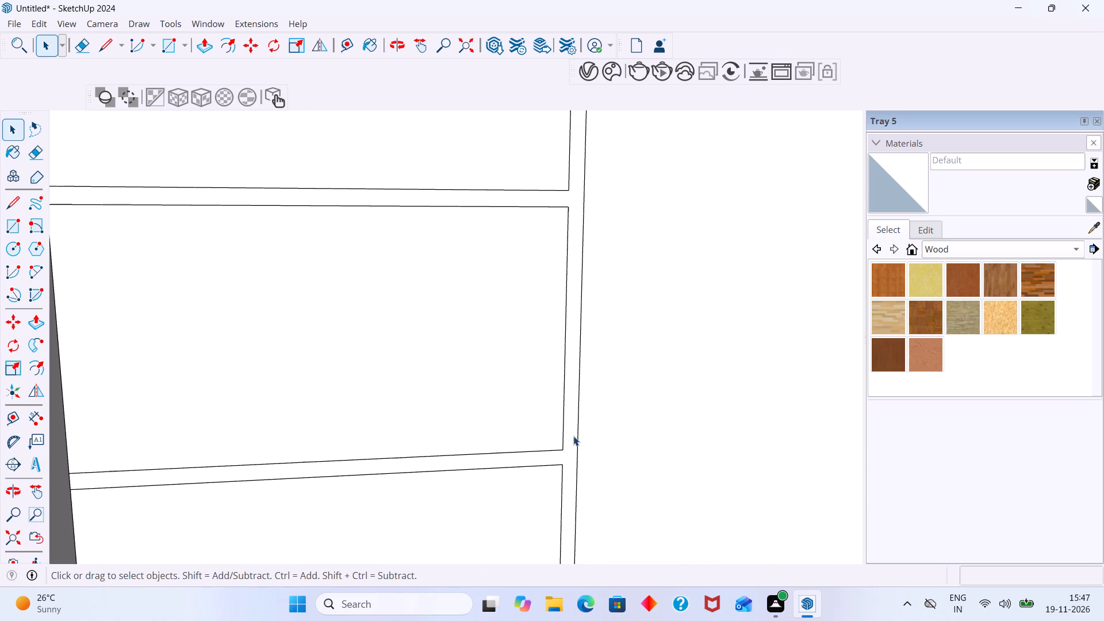
pyautogui.click(569, 432)
pyautogui.press('p')
pyautogui.click(572, 431)
pyautogui.scroll(-3, 619, 440)
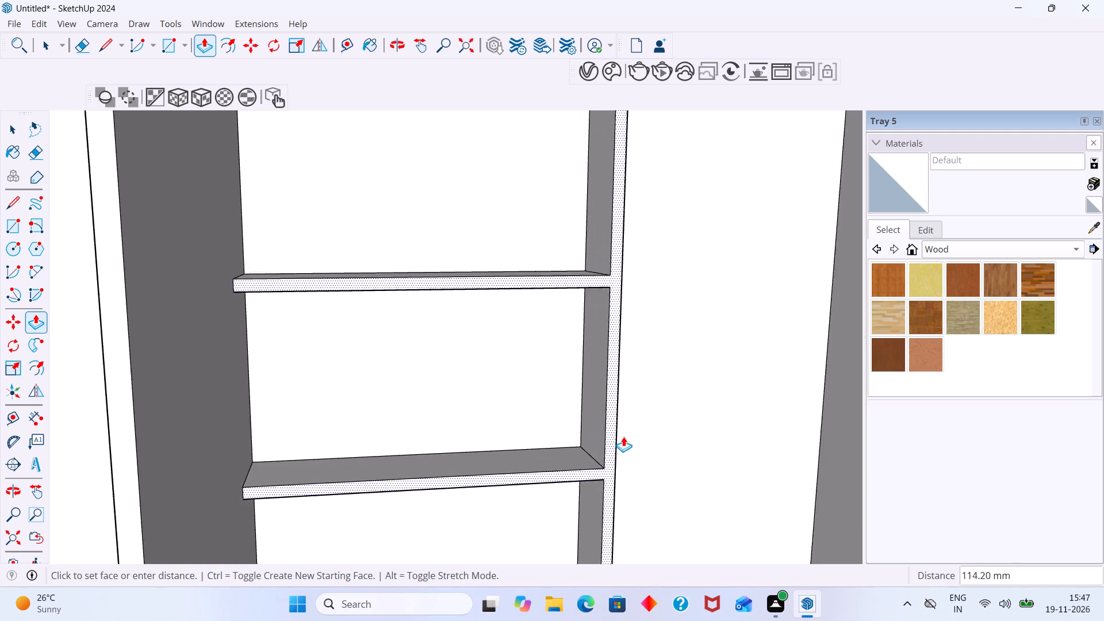
pyautogui.scroll(-9, 623, 436)
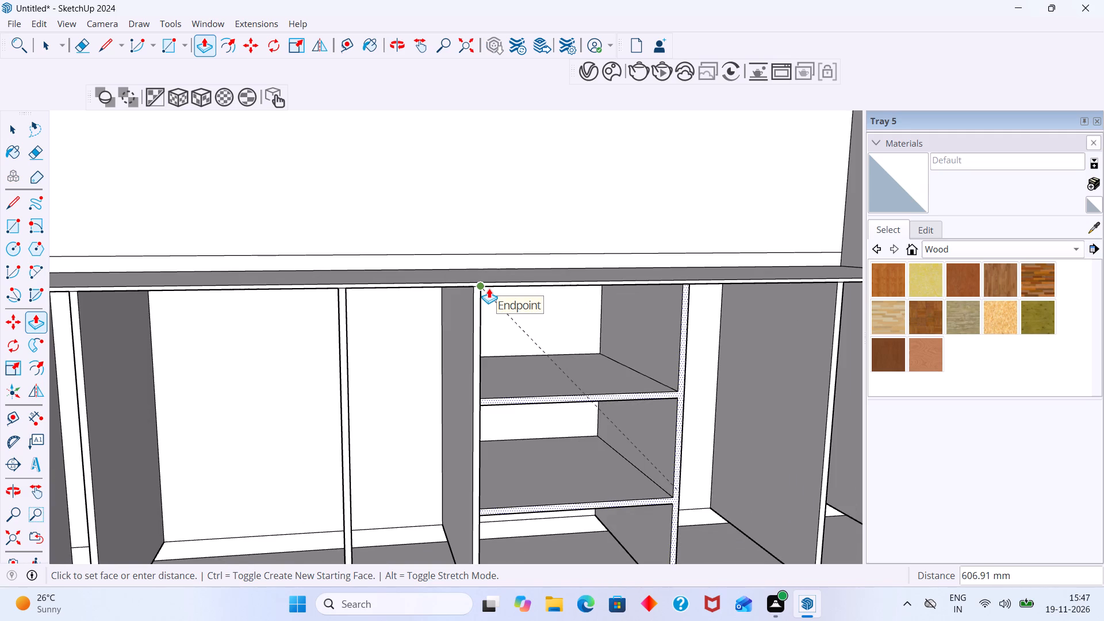
pyautogui.click(489, 288)
pyautogui.press('space')
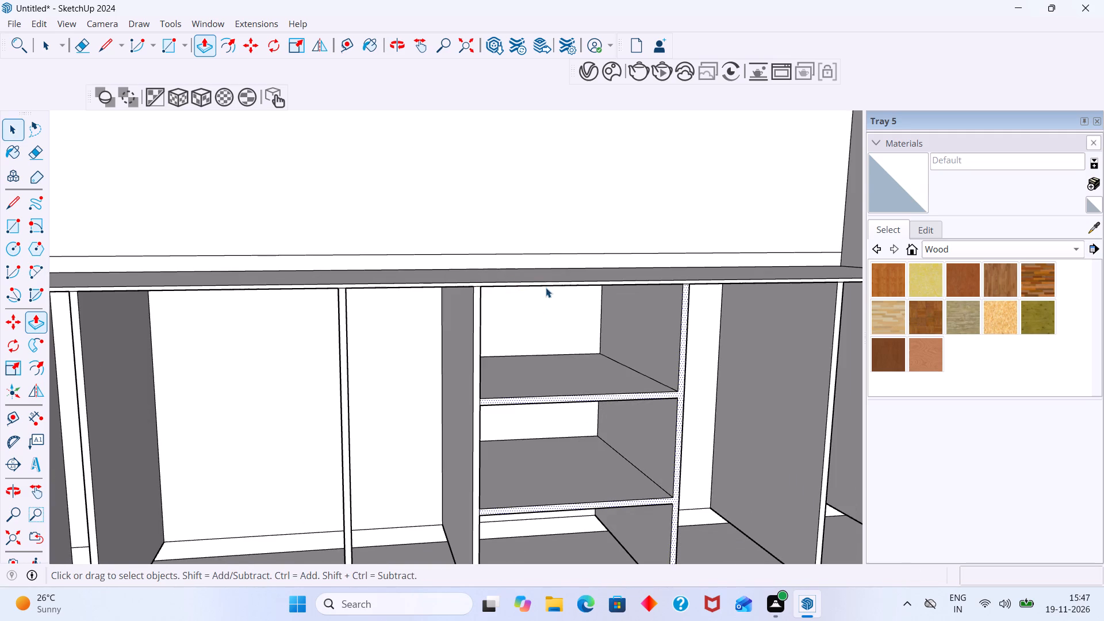
pyautogui.scroll(-8, 534, 301)
pyautogui.click(621, 523)
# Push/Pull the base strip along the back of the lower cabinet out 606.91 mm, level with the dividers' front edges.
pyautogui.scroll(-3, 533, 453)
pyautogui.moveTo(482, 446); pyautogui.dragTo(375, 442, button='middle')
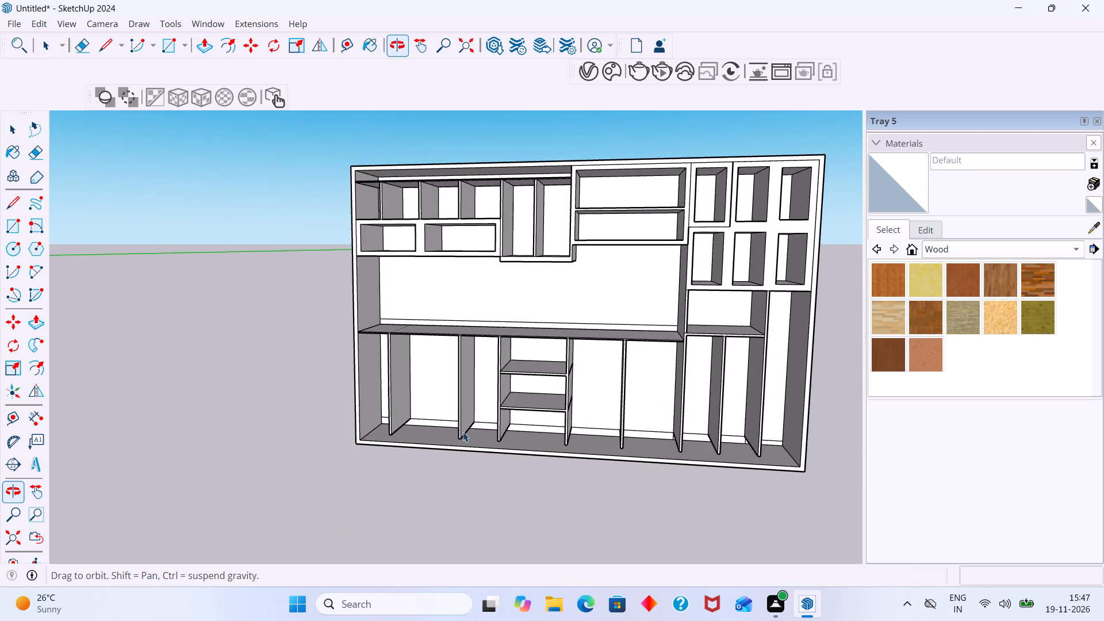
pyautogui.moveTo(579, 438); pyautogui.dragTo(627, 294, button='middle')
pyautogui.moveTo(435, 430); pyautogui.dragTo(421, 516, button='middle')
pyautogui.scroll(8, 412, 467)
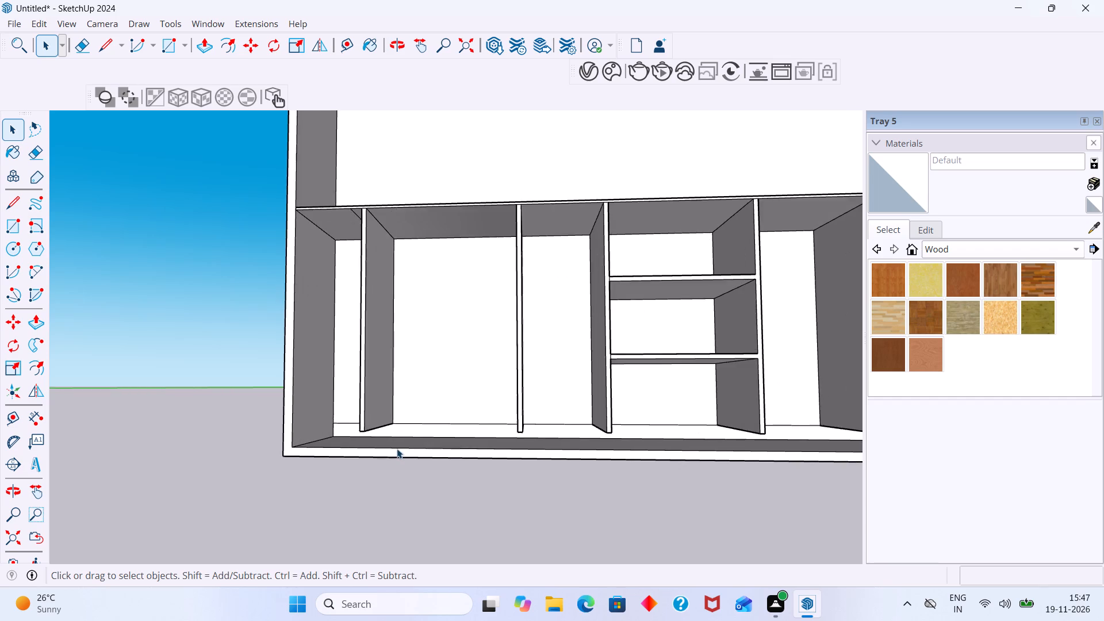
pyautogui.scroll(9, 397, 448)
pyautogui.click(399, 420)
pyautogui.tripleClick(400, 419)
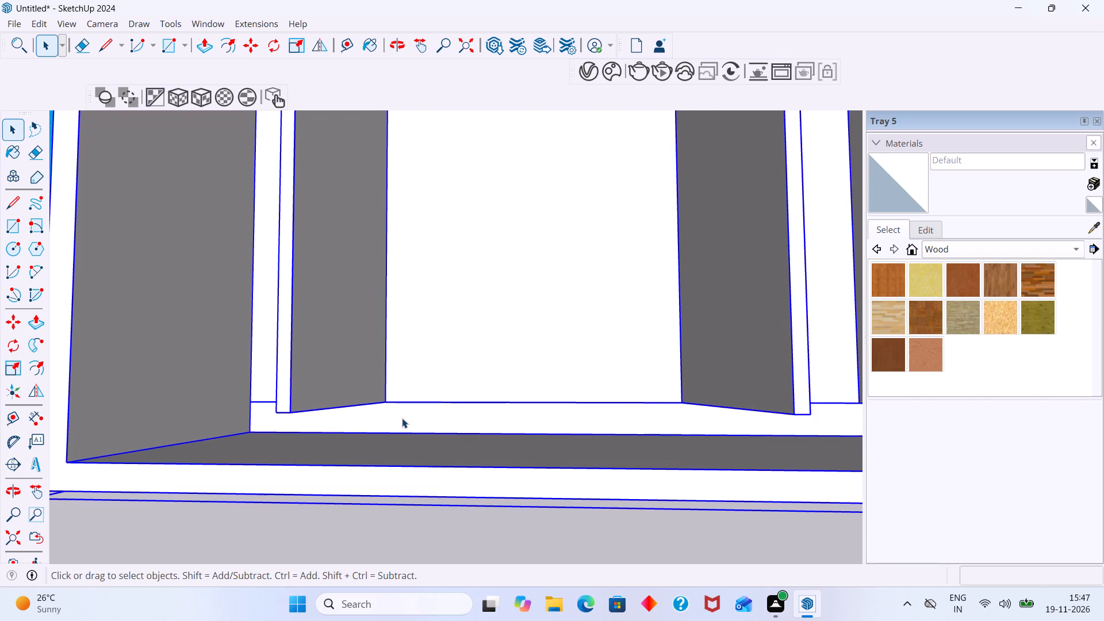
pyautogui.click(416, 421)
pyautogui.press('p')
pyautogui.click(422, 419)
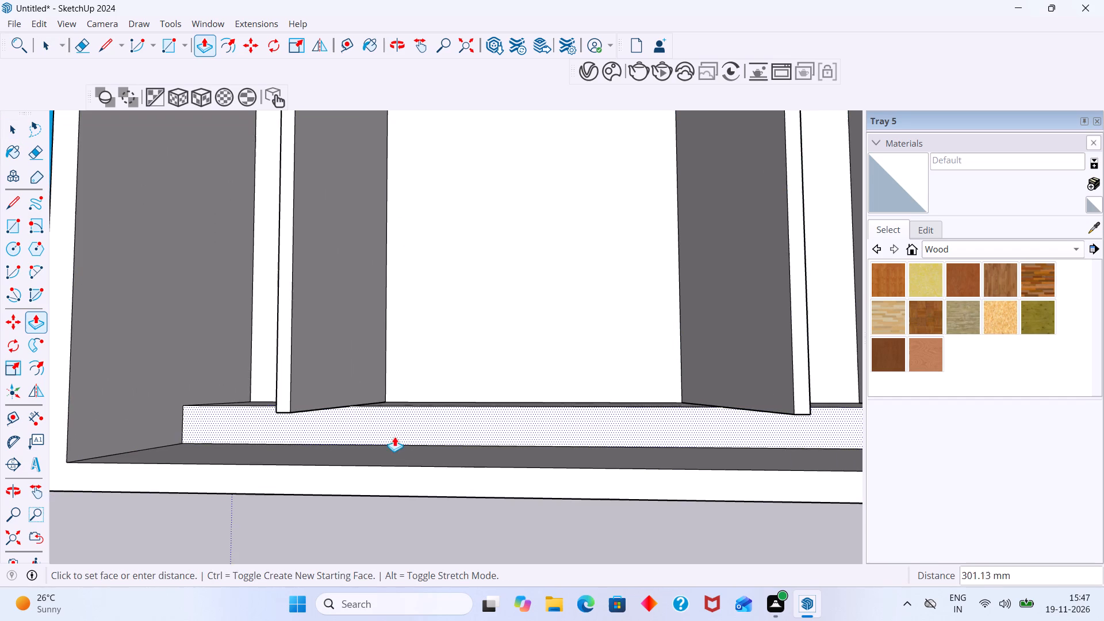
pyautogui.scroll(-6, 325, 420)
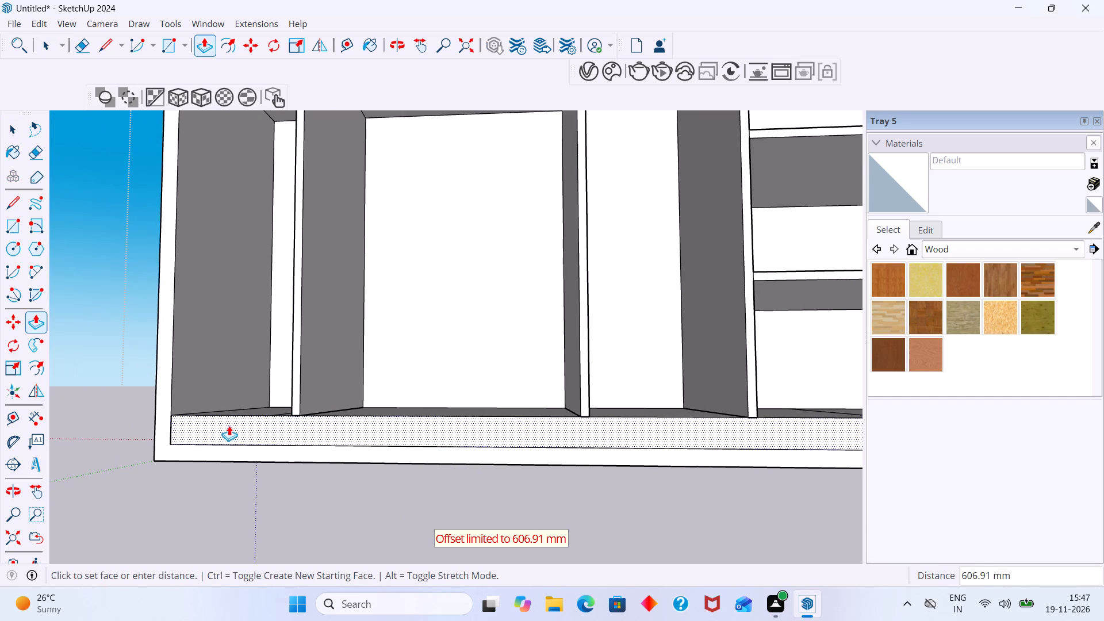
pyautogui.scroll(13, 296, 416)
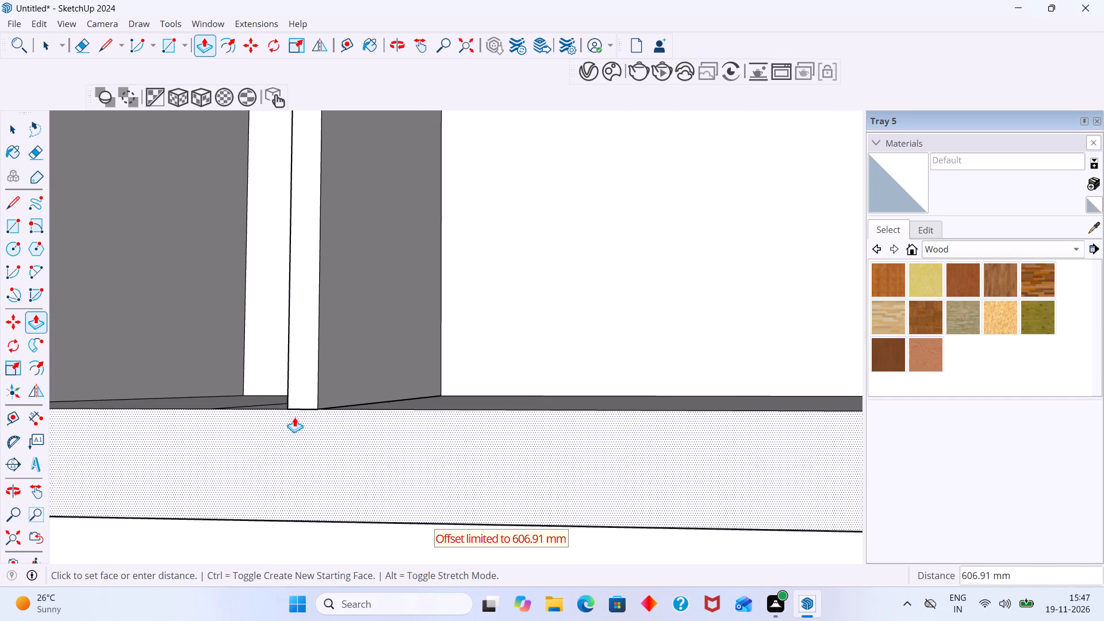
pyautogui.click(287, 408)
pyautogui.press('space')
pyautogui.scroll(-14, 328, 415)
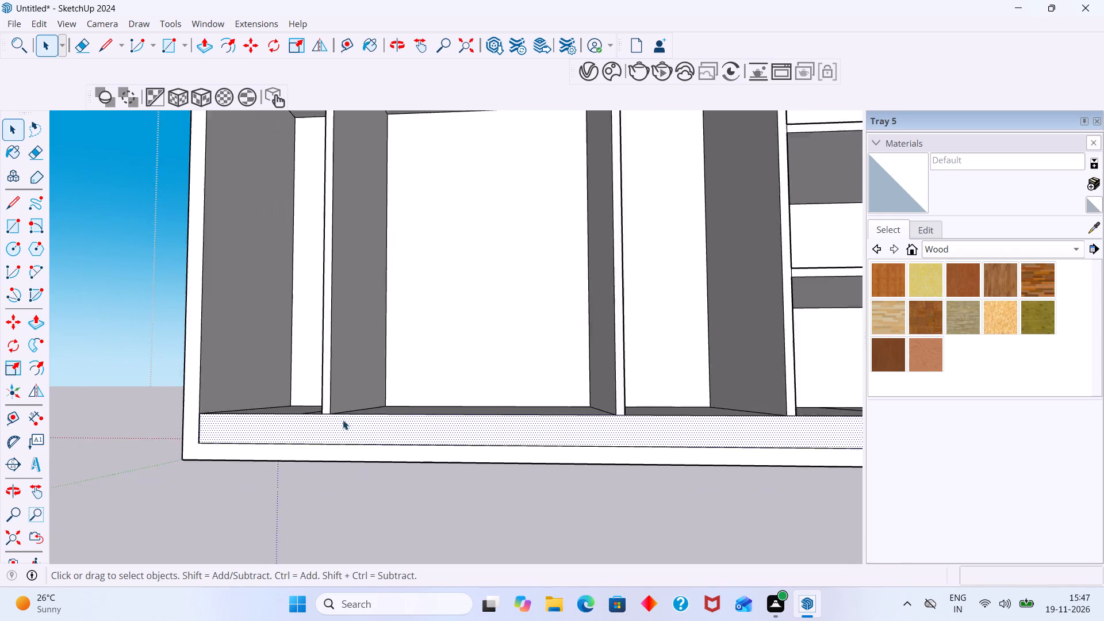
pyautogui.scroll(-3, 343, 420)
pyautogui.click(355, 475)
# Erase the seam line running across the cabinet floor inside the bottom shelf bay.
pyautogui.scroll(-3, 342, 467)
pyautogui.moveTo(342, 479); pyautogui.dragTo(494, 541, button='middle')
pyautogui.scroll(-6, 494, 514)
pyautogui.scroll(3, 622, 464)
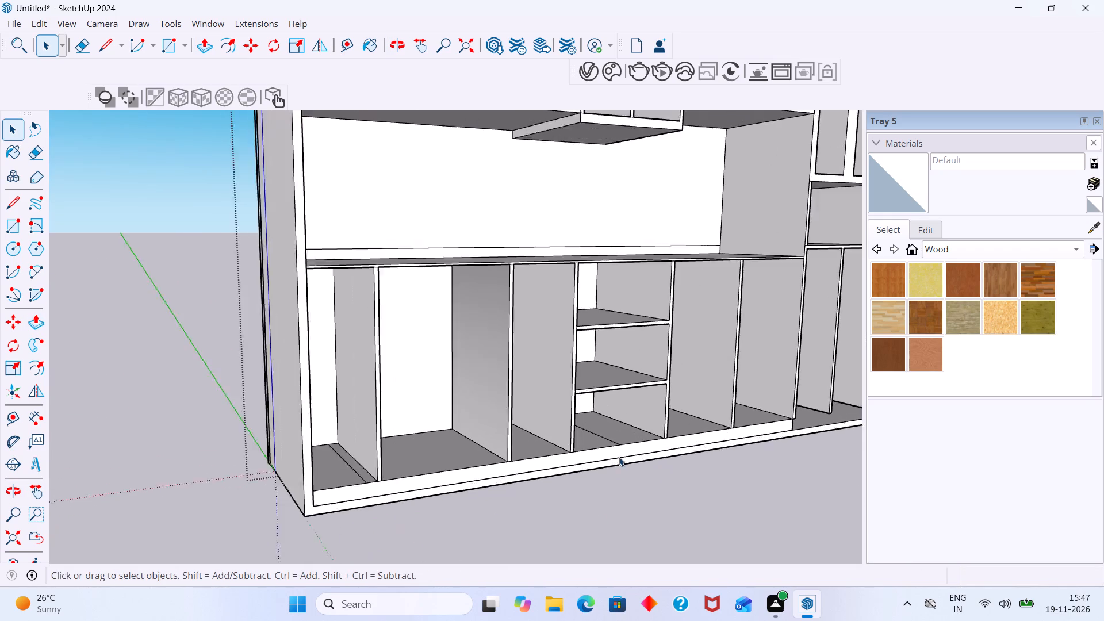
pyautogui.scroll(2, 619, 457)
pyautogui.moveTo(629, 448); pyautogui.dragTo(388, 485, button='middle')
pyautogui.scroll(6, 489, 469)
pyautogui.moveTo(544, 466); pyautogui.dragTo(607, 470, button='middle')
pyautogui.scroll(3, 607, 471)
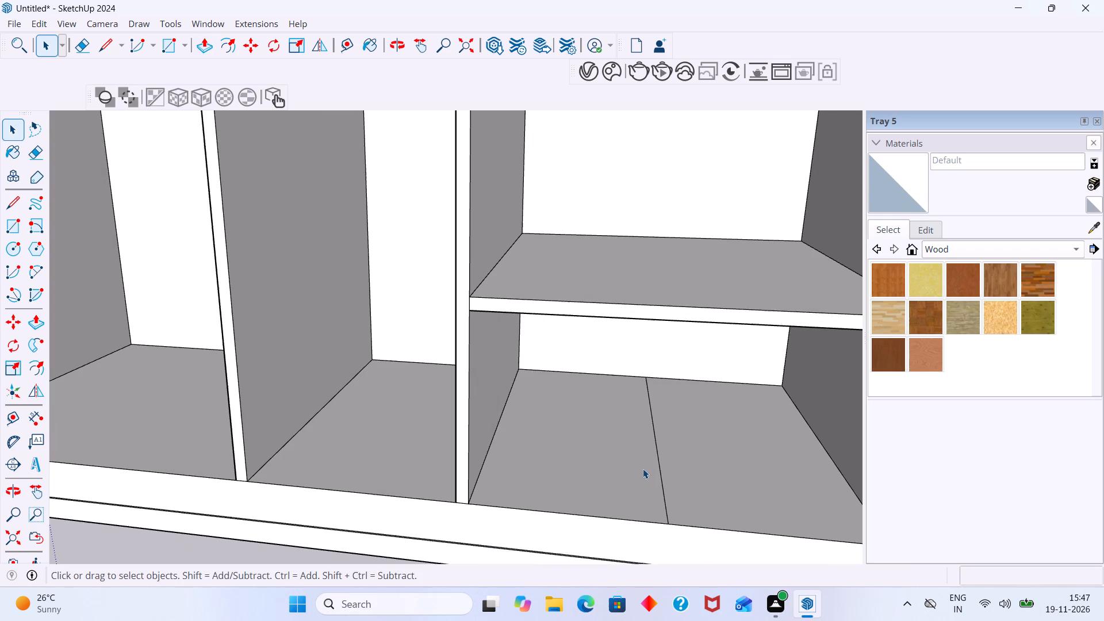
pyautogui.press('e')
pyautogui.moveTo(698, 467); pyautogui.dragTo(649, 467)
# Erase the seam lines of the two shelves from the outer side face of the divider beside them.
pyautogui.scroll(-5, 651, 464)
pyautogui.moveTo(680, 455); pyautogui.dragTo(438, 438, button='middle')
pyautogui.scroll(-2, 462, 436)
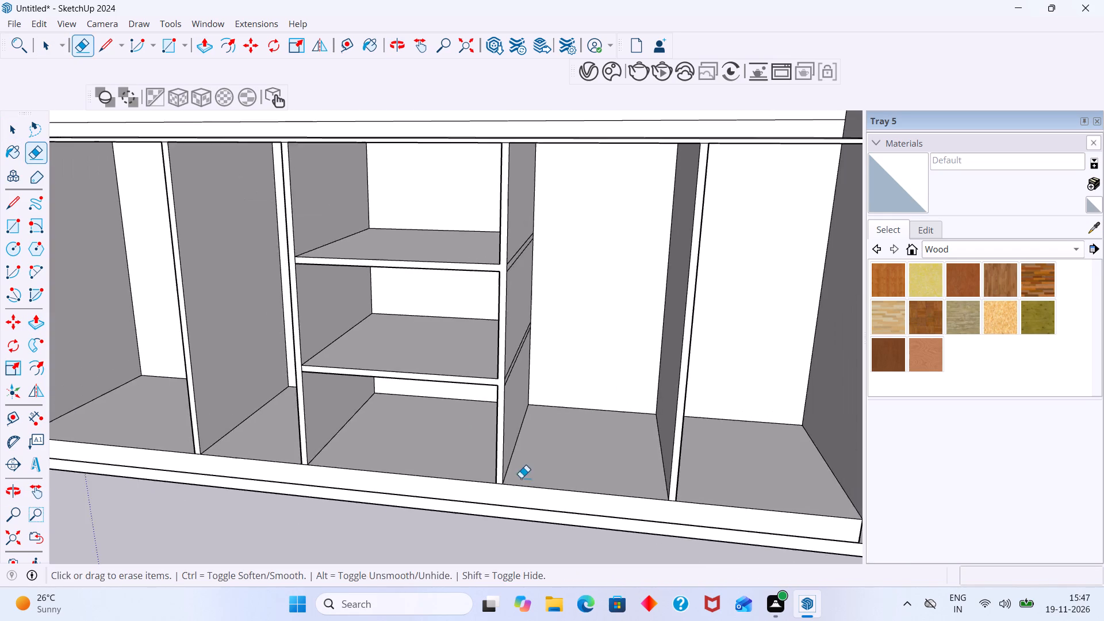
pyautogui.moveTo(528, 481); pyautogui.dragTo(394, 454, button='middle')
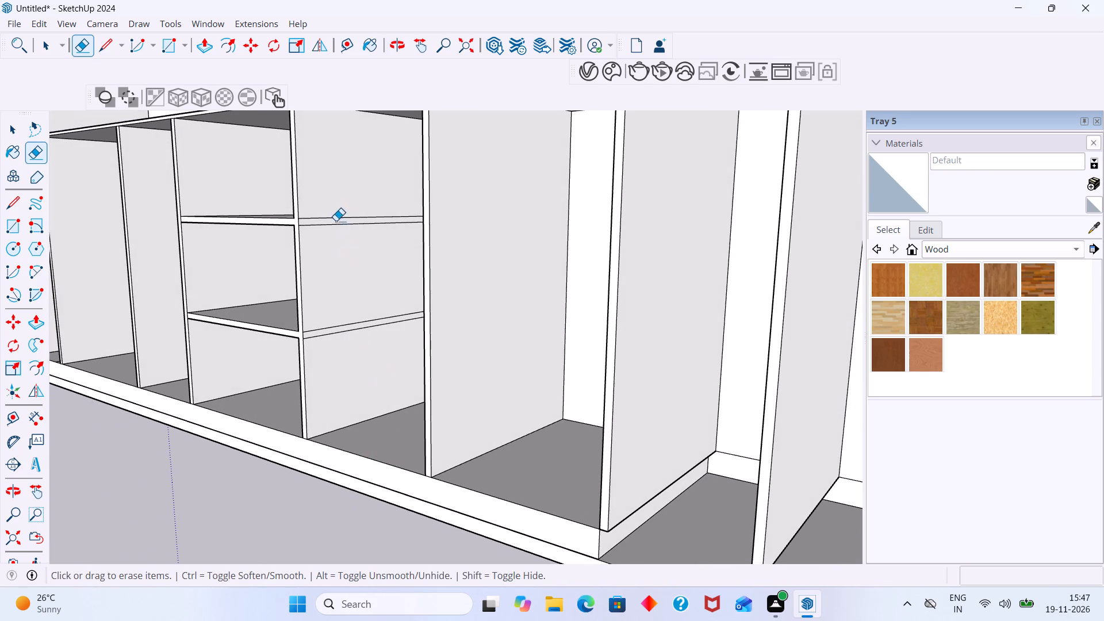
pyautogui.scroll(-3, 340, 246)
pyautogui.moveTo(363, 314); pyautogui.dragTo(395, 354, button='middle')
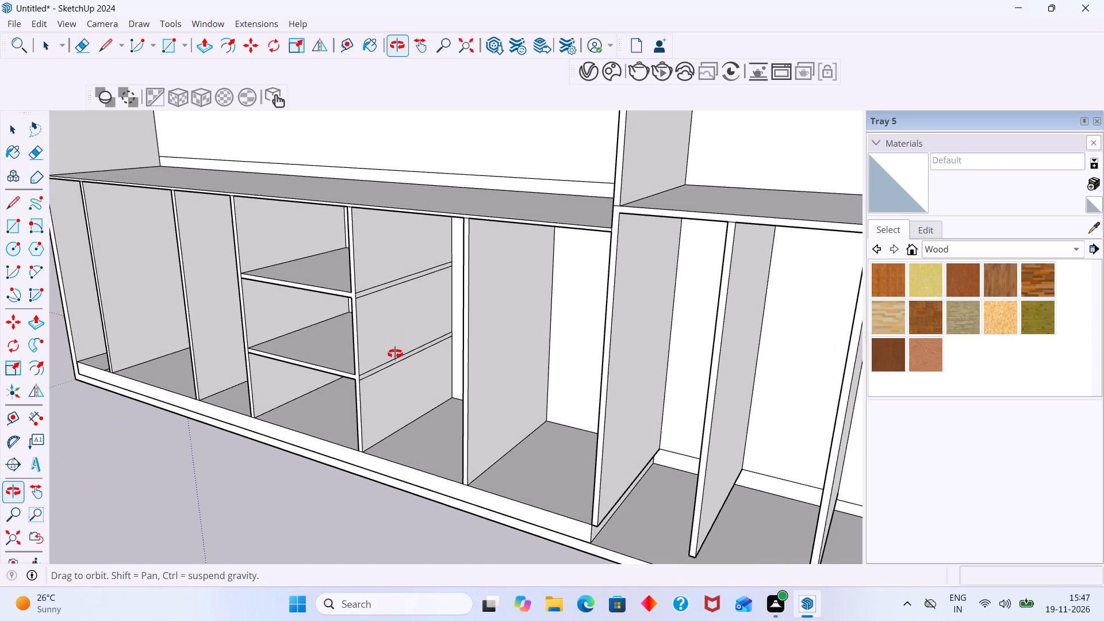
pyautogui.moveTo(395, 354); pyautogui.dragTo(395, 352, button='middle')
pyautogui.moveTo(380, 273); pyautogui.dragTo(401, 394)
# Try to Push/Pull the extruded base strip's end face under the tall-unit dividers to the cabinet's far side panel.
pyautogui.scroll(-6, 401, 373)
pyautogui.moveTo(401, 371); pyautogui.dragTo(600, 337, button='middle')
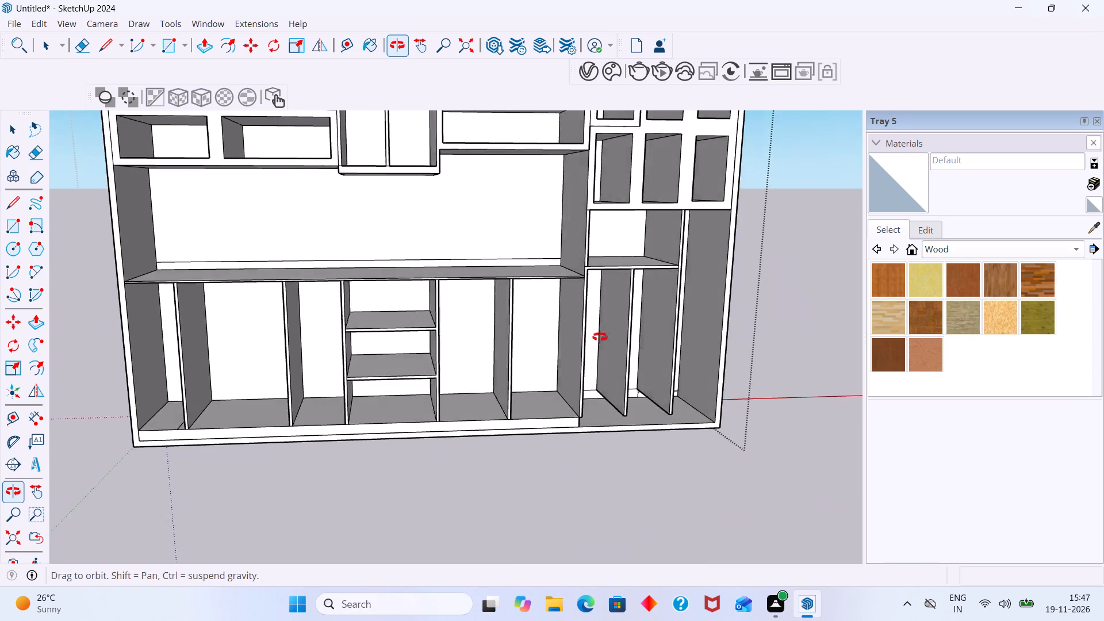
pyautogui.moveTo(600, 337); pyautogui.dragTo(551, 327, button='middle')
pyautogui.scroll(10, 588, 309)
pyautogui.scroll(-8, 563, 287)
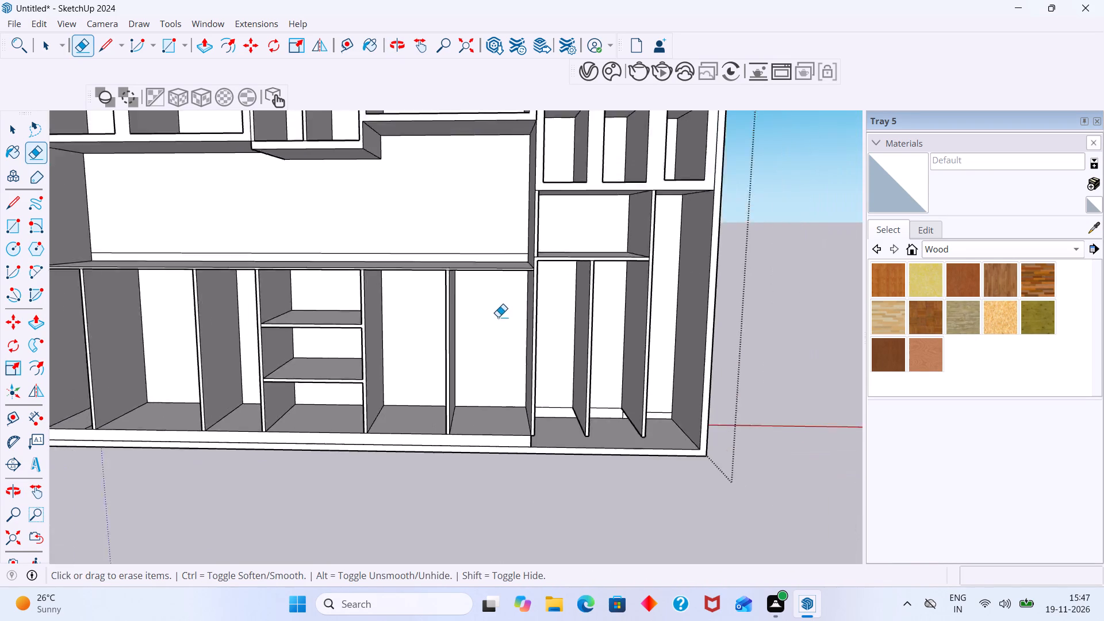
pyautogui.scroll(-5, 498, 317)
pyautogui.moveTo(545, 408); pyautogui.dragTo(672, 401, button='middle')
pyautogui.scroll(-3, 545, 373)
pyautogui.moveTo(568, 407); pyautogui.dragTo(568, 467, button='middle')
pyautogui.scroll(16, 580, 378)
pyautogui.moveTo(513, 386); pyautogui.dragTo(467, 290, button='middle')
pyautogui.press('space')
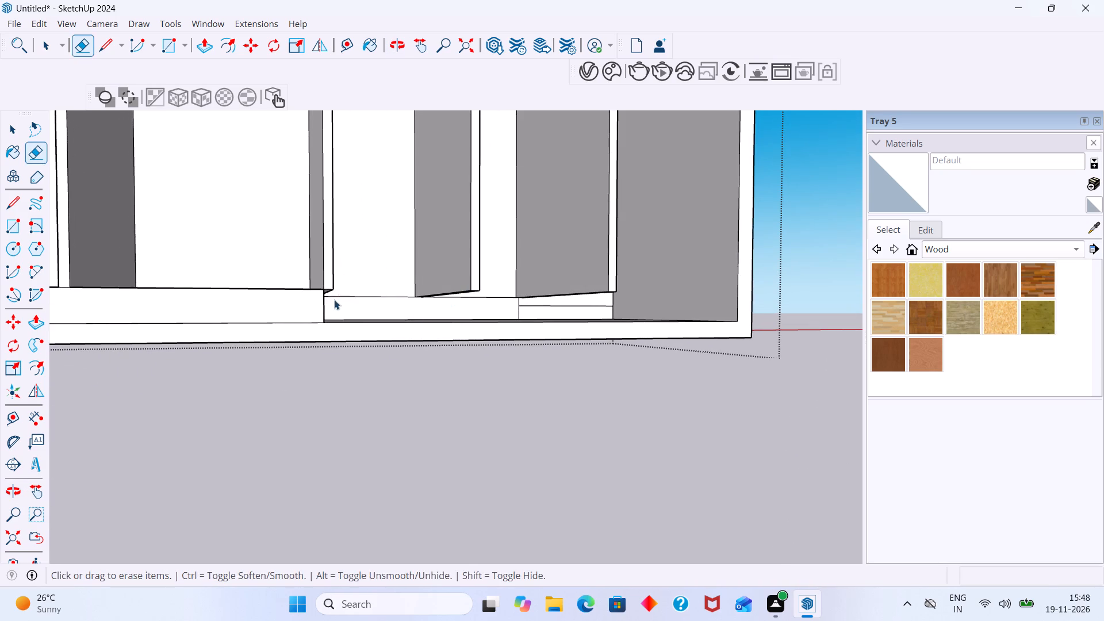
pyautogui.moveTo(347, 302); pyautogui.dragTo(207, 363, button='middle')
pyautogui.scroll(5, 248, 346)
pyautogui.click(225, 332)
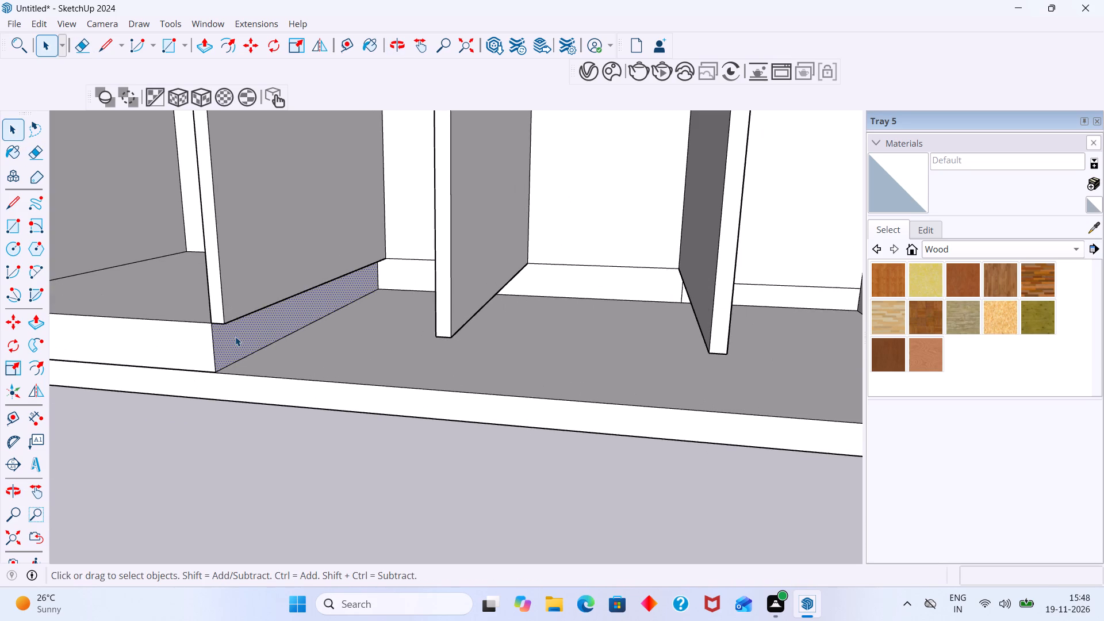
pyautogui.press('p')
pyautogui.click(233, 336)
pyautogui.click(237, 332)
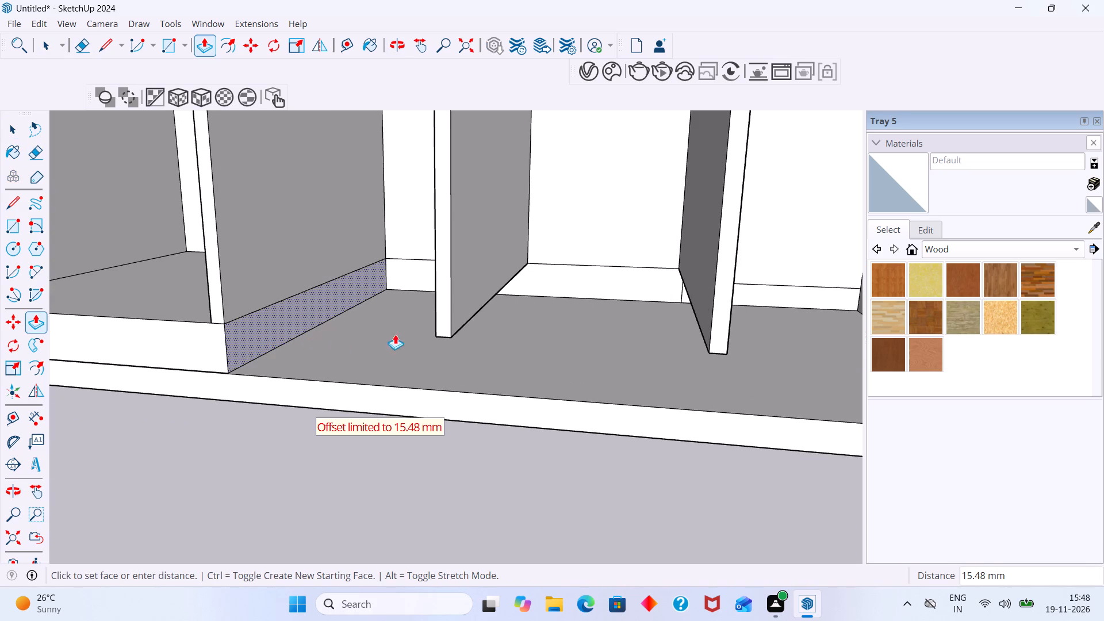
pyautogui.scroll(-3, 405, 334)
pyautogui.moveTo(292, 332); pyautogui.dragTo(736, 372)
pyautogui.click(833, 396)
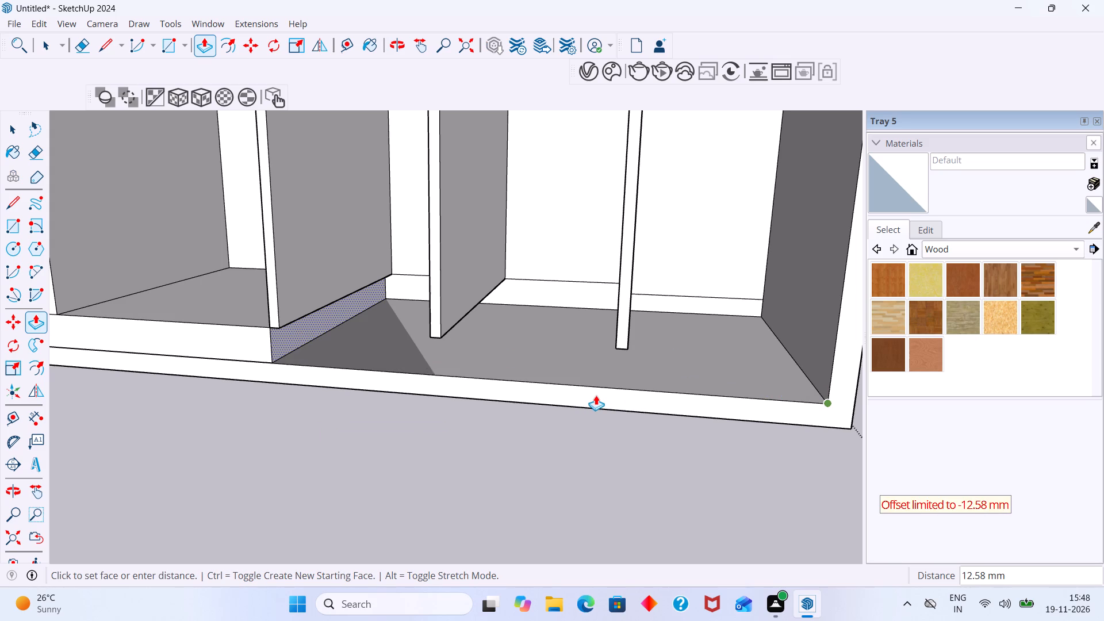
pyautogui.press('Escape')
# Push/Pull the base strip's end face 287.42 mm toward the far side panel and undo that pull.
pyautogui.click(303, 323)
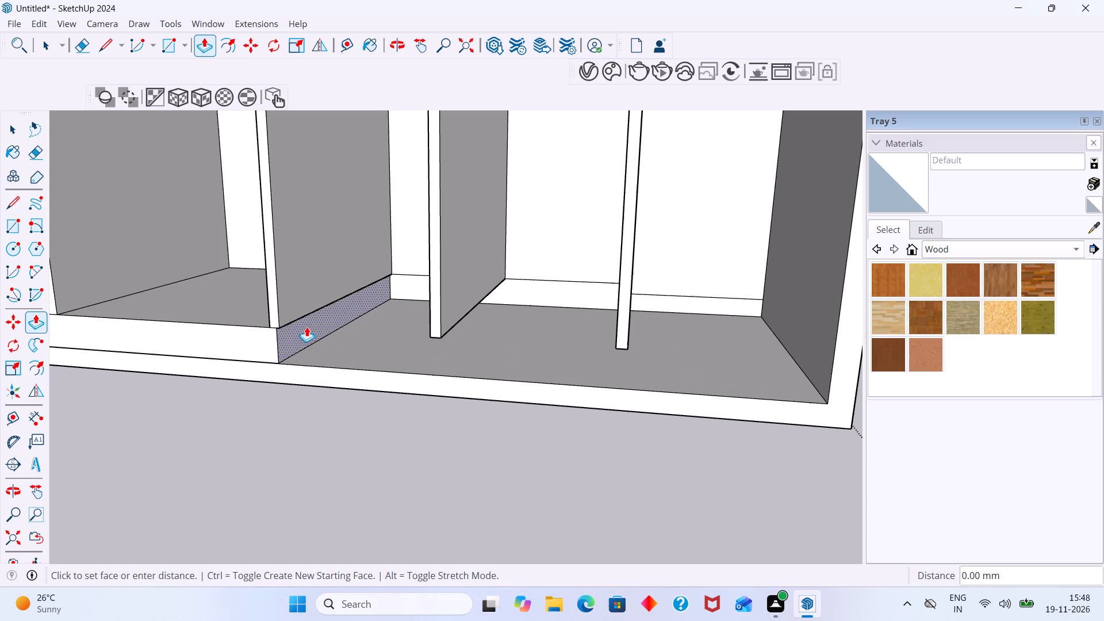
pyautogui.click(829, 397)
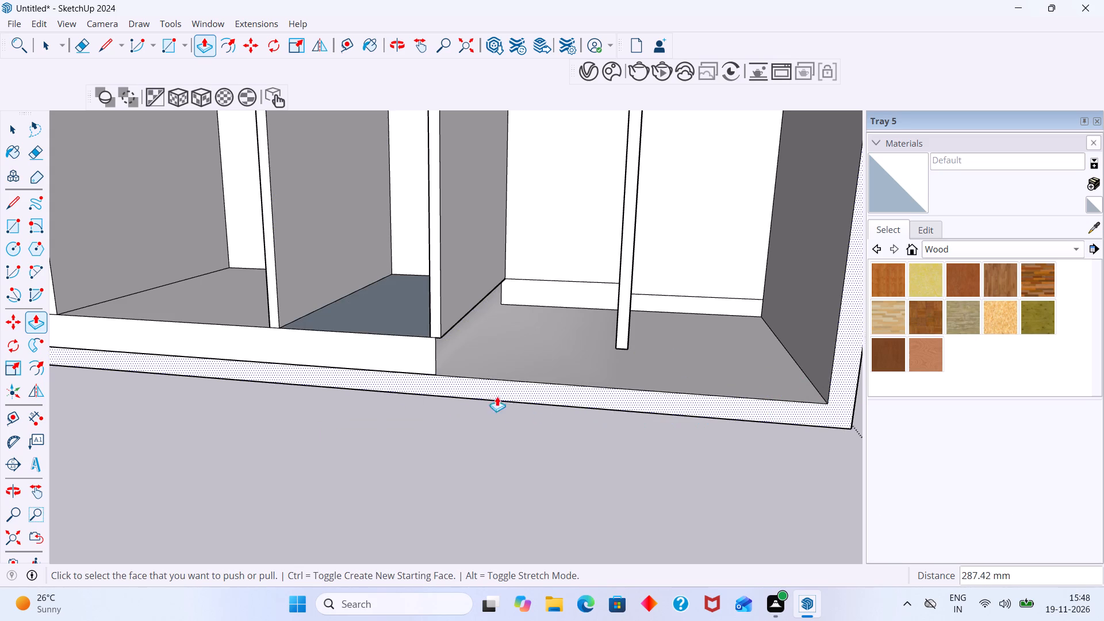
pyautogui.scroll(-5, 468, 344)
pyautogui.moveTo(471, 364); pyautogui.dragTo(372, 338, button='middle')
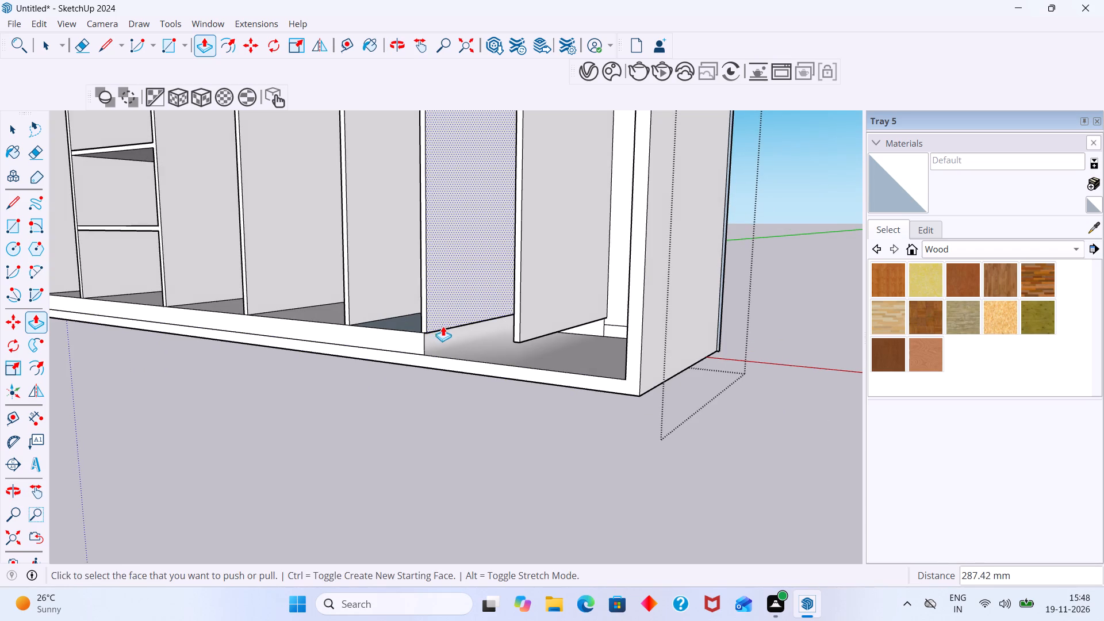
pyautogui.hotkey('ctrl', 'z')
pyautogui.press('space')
# Display the Fredo6_JointPushPull tool set.
pyautogui.moveTo(888, 36); pyautogui.dragTo(894, 34, button='right')
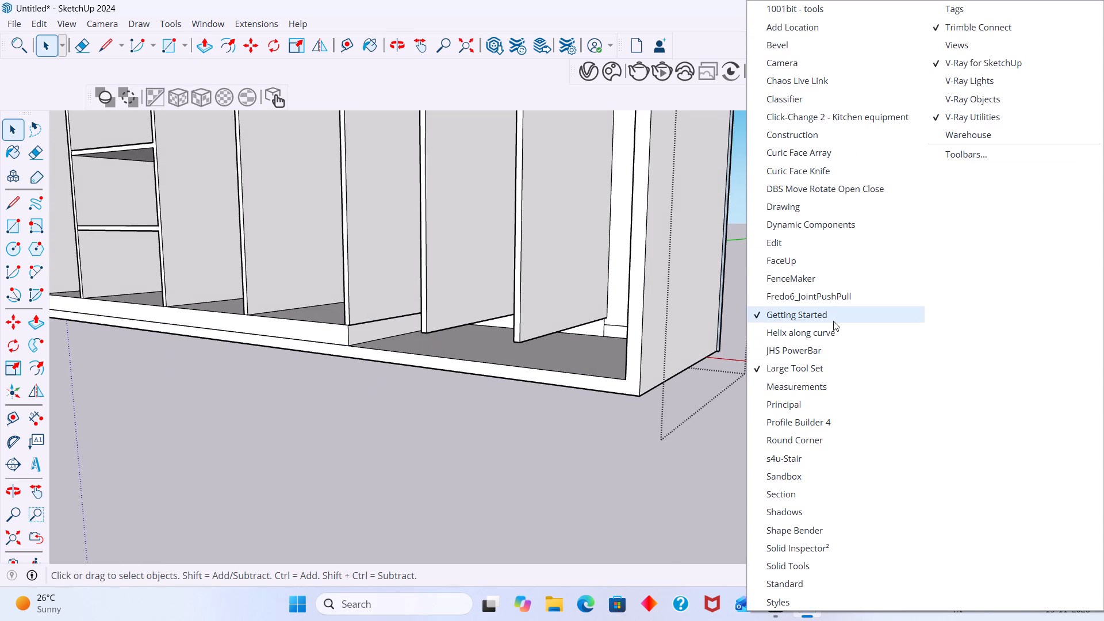
pyautogui.click(821, 292)
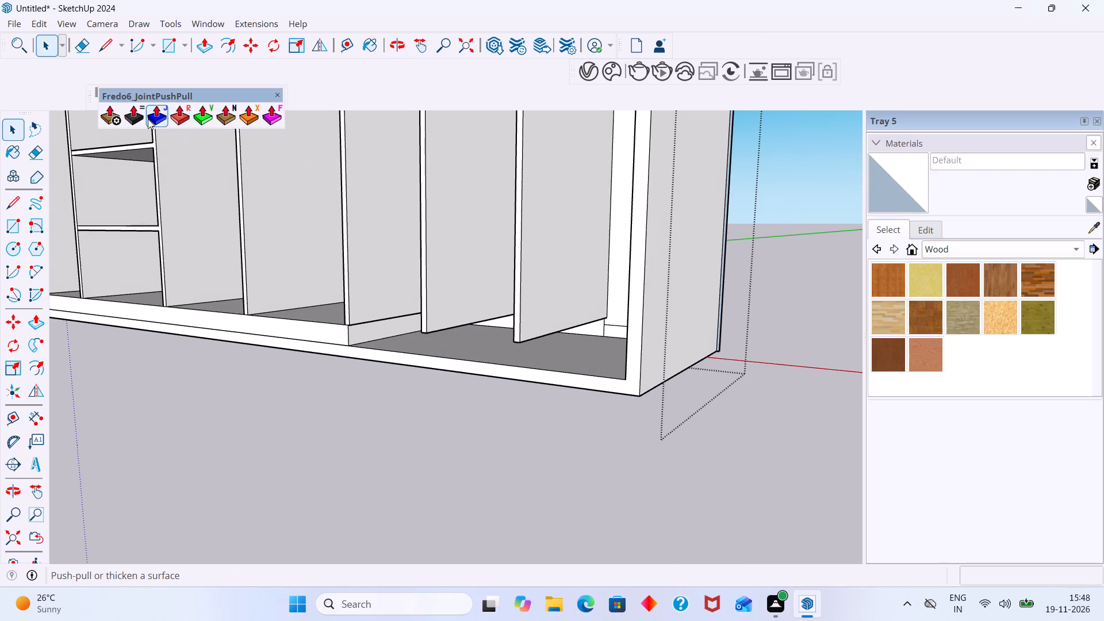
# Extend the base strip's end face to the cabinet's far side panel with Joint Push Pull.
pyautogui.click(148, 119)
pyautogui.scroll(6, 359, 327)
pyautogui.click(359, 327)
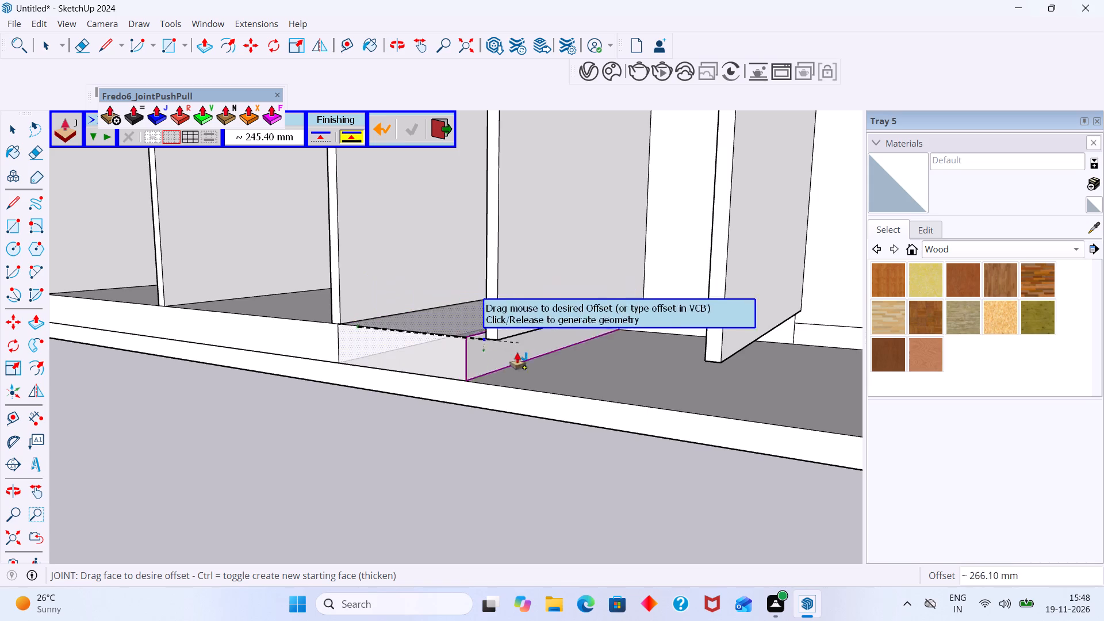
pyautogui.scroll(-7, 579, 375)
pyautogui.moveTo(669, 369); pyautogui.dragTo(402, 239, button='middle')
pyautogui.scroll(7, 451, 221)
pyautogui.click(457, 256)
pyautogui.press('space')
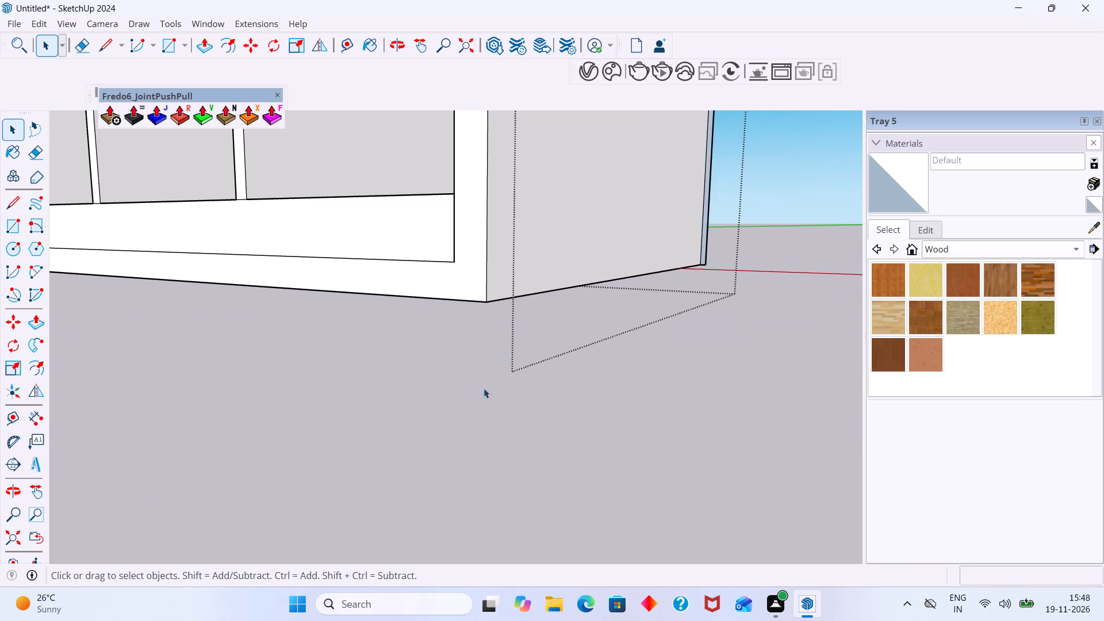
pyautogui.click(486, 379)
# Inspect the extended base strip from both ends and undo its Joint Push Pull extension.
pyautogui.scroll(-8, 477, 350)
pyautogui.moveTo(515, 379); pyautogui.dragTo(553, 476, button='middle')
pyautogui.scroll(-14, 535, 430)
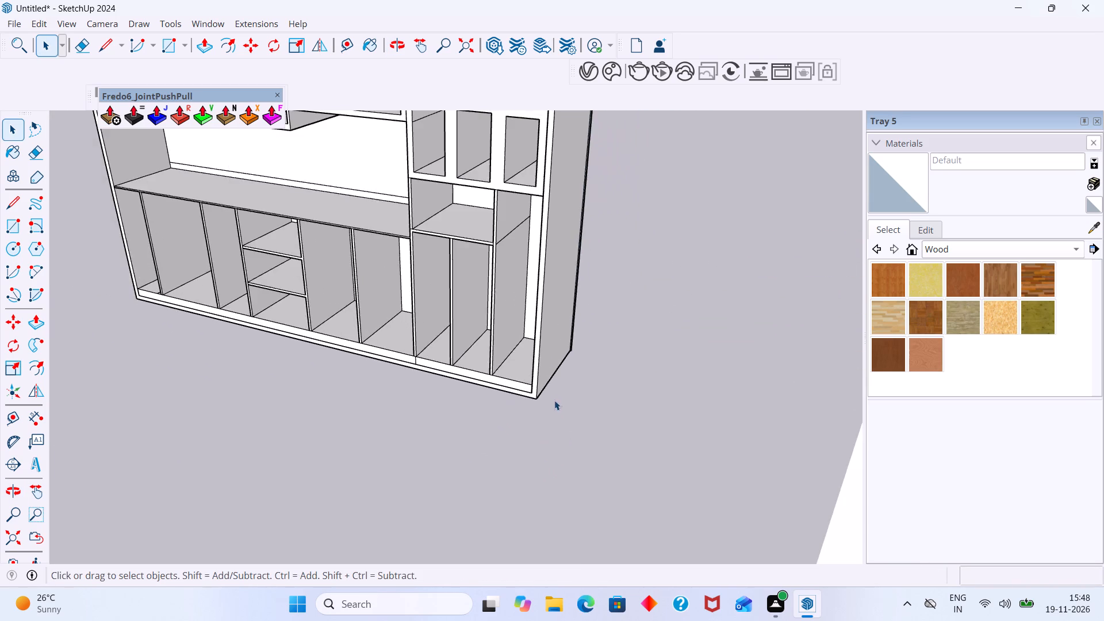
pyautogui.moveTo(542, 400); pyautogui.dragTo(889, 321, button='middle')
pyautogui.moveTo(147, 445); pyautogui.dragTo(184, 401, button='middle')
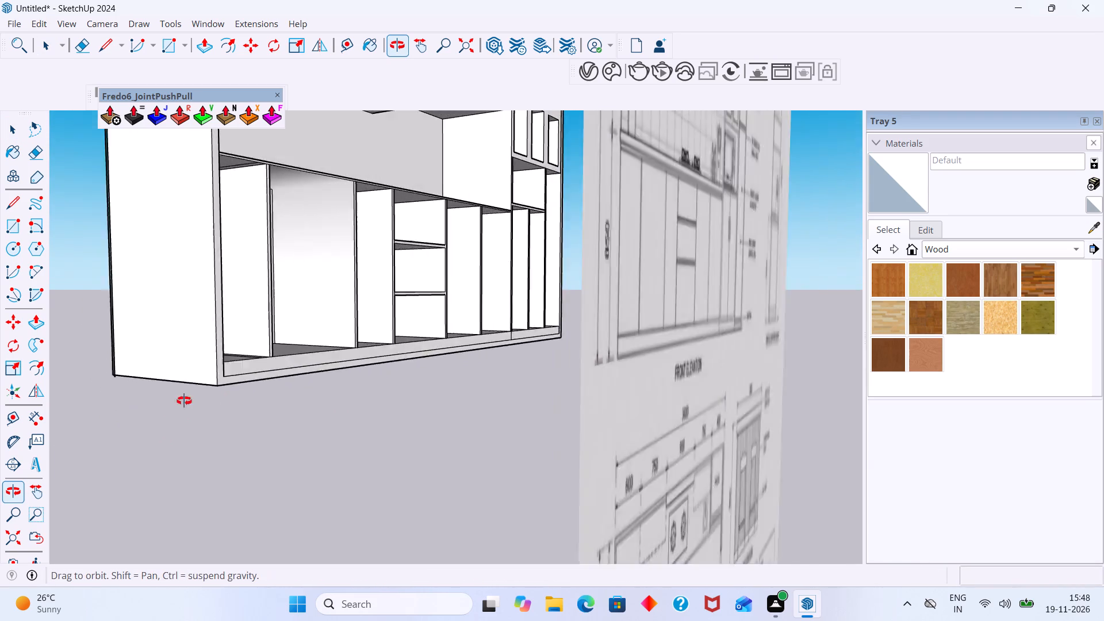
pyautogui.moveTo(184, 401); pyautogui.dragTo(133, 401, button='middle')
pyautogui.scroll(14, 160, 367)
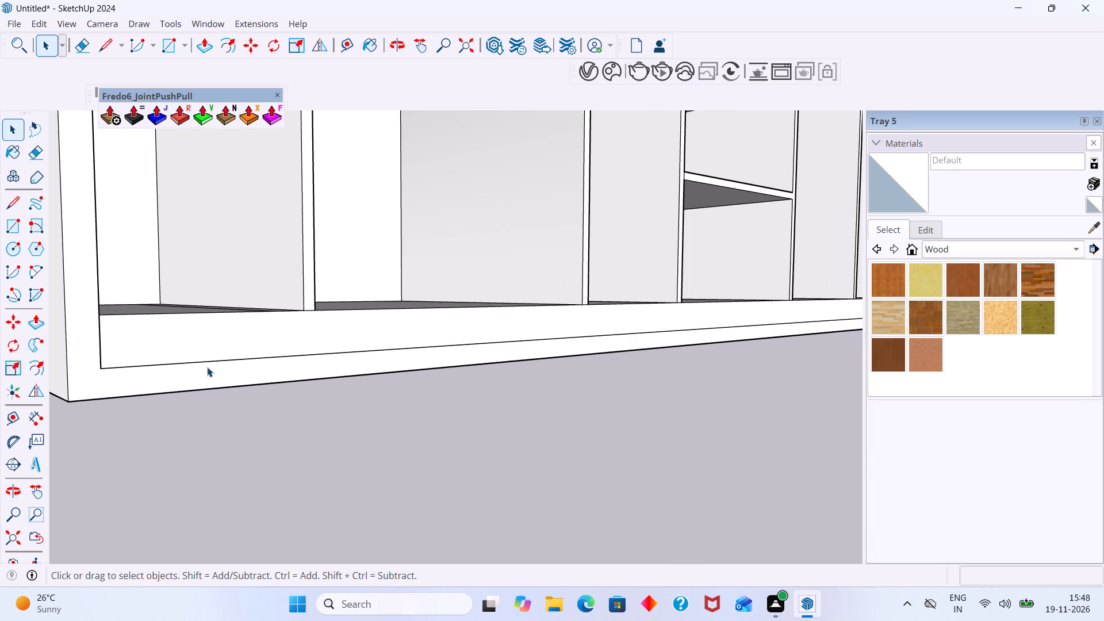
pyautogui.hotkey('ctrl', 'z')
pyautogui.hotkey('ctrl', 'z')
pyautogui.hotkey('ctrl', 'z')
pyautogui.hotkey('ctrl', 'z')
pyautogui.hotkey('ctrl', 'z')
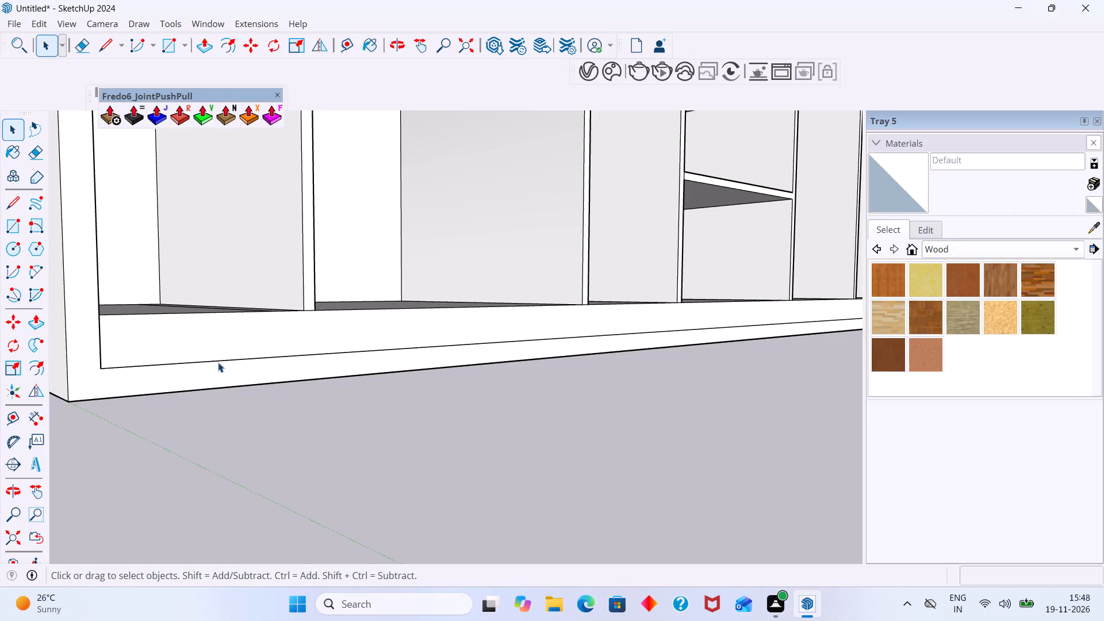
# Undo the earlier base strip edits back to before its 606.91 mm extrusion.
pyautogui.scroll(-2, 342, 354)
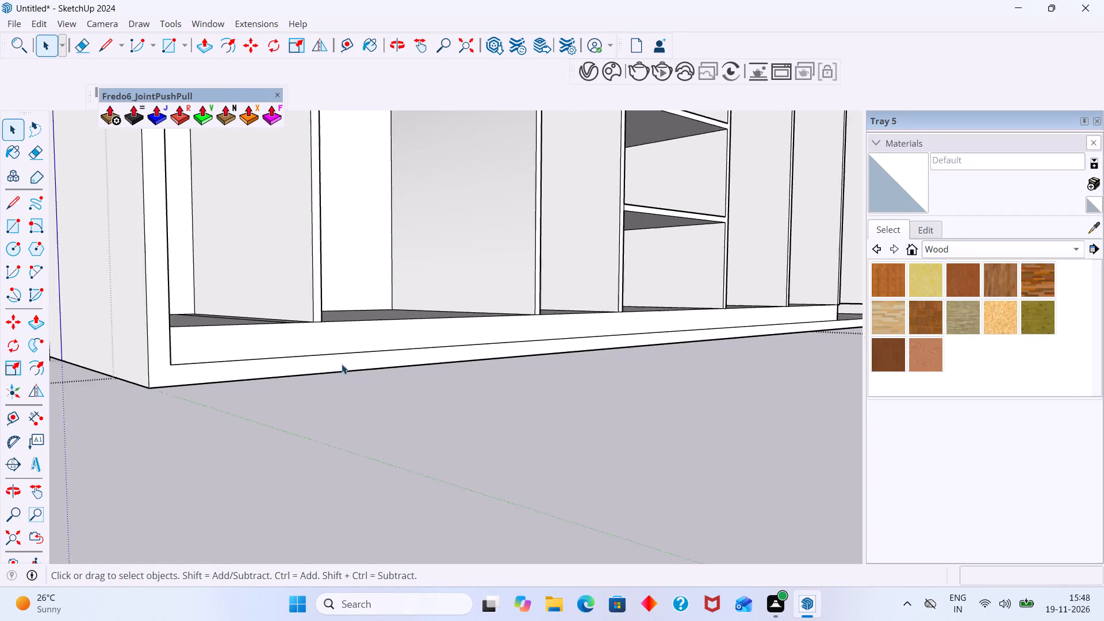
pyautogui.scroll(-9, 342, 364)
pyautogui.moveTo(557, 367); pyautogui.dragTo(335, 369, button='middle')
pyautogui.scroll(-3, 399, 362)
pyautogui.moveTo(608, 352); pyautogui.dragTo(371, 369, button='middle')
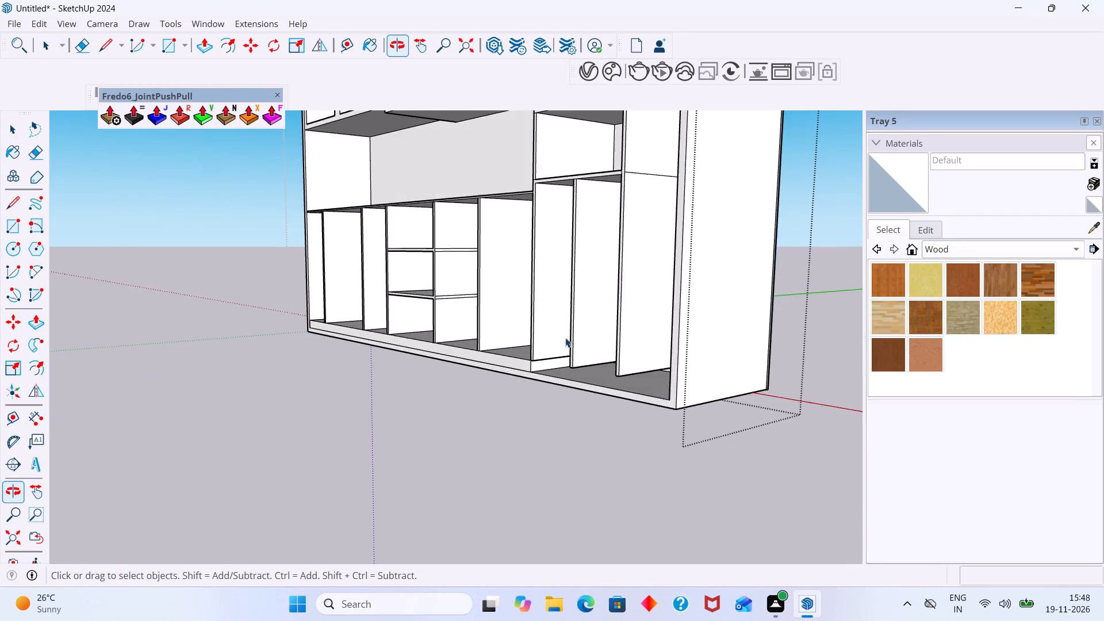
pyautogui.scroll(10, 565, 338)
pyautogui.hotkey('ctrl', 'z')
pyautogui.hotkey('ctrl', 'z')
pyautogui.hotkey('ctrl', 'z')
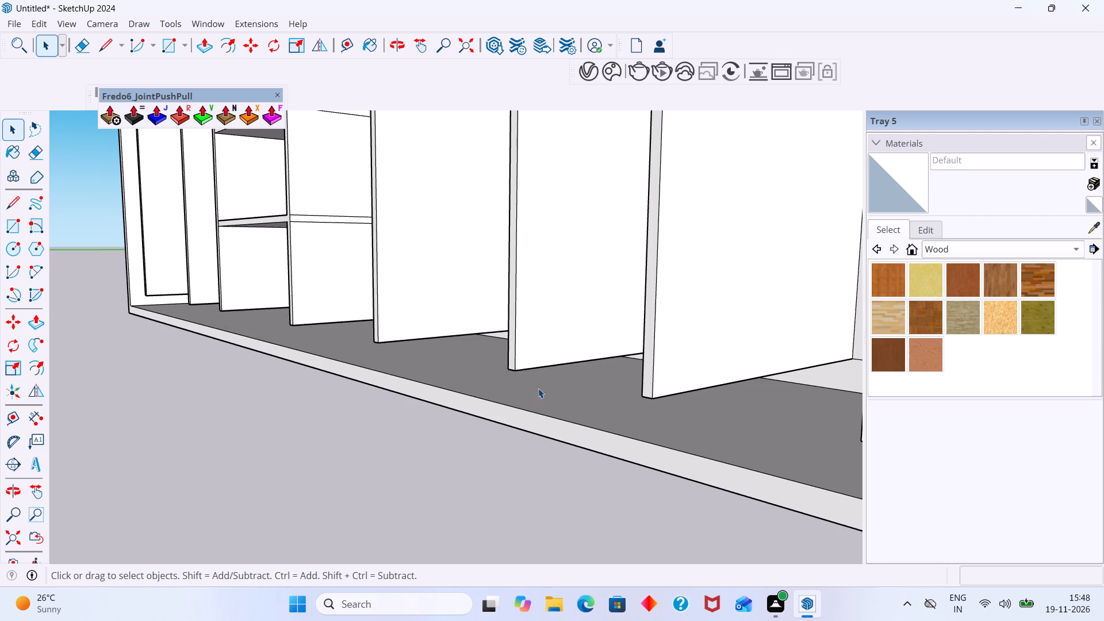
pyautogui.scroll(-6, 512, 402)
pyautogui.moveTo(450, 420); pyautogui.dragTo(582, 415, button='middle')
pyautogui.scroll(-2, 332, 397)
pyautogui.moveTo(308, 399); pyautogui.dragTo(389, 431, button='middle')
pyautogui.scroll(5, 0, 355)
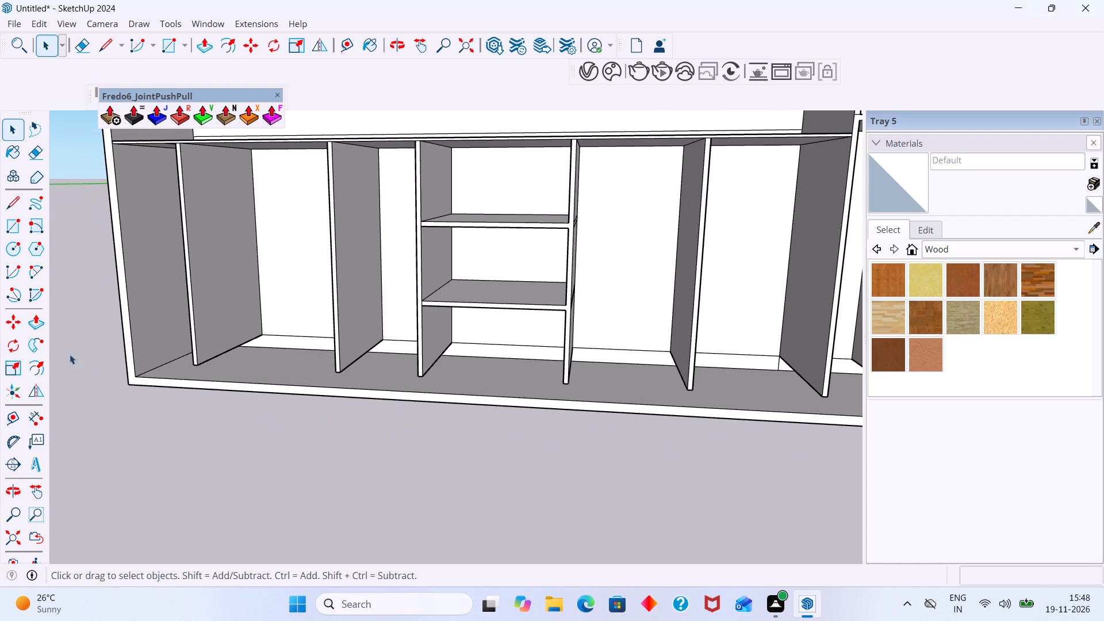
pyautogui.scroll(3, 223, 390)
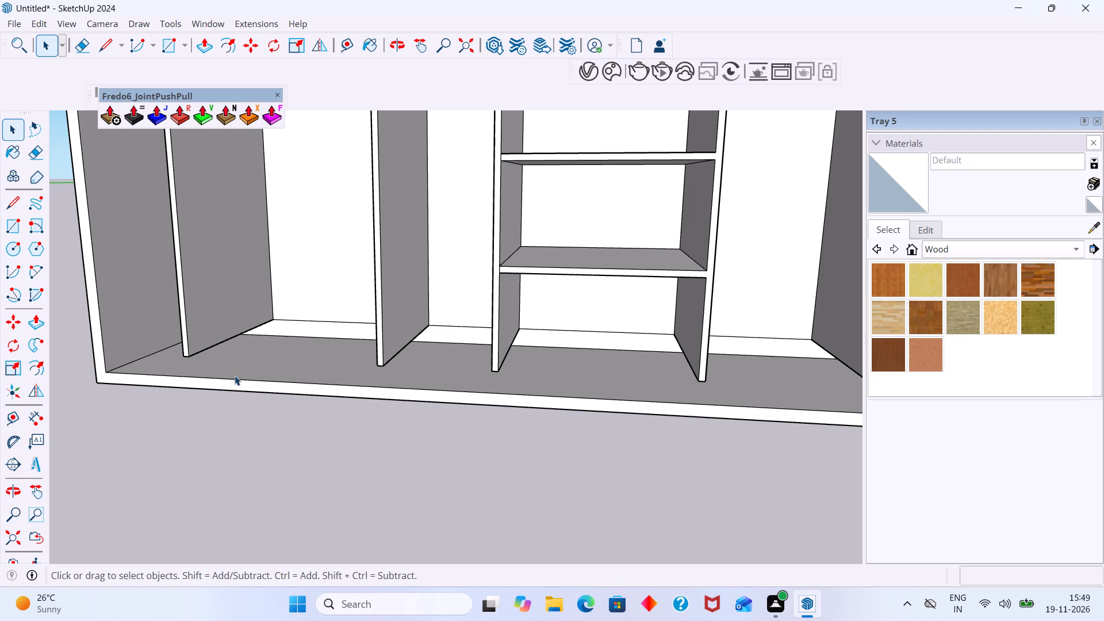
# Open the cabinet group and lower its floor face 36 mm to the side panel's bottom corner with Joint Push Pull.
pyautogui.scroll(2, 236, 374)
pyautogui.click(240, 364)
pyautogui.scroll(2, 248, 366)
pyautogui.doubleClick(248, 366)
pyautogui.click(257, 365)
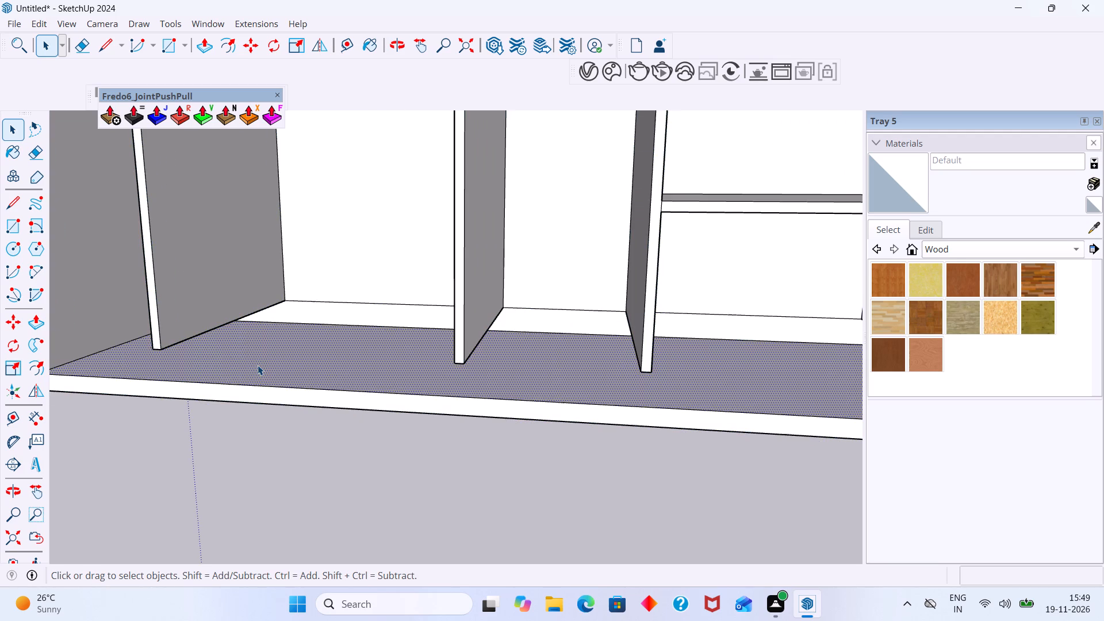
pyautogui.press('p')
pyautogui.click(258, 365)
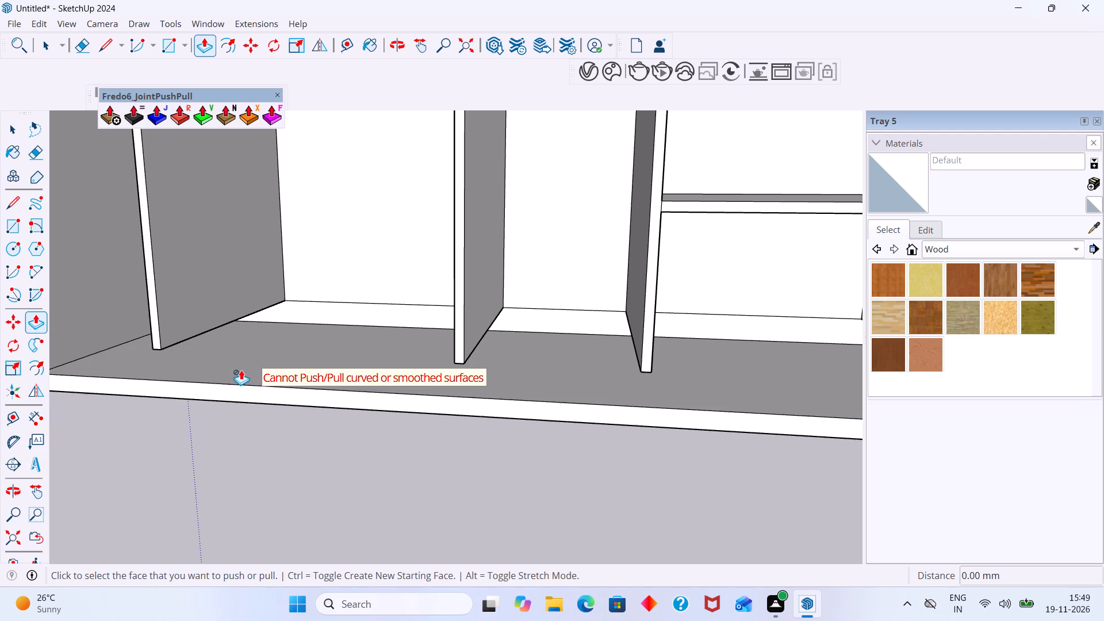
pyautogui.click(241, 362)
pyautogui.click(154, 116)
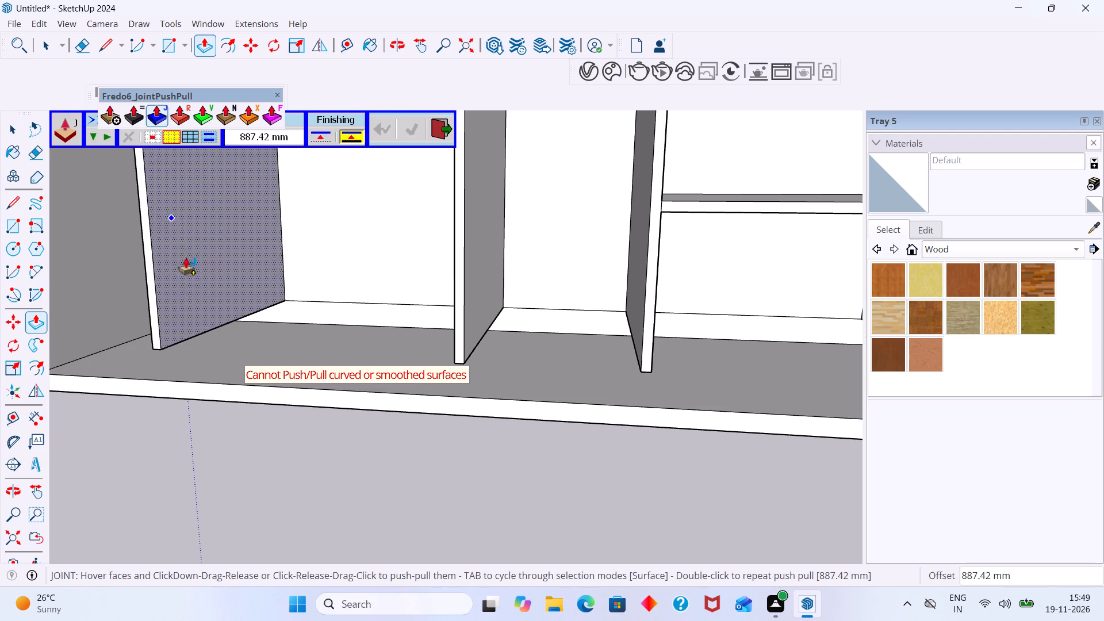
pyautogui.click(209, 355)
pyautogui.scroll(3, 125, 378)
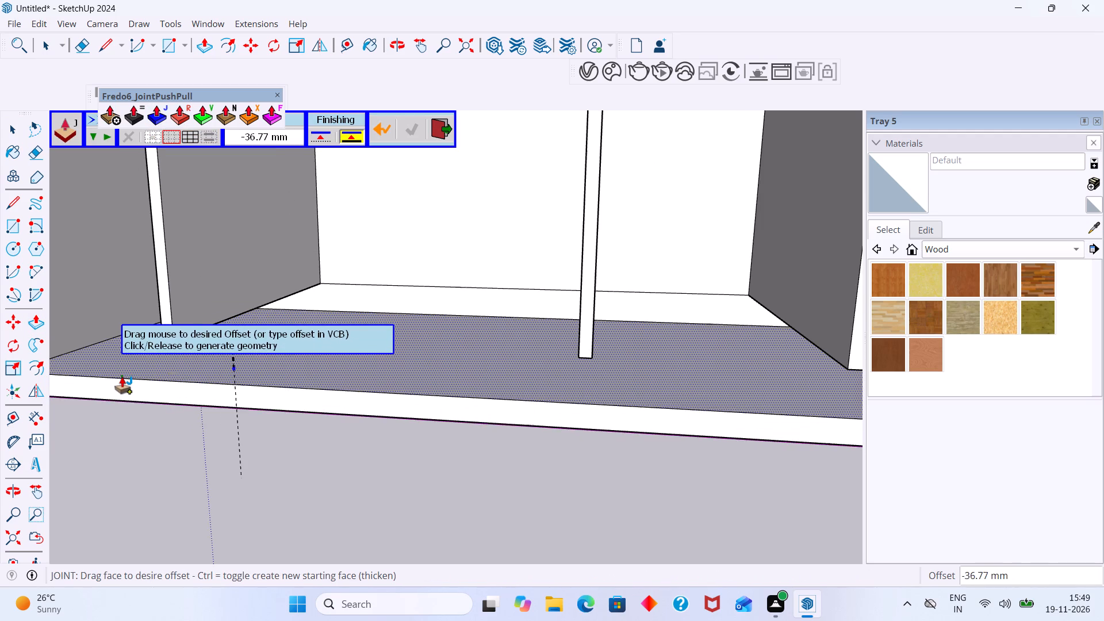
pyautogui.moveTo(122, 377); pyautogui.dragTo(366, 343, button='middle')
pyautogui.scroll(6, 250, 356)
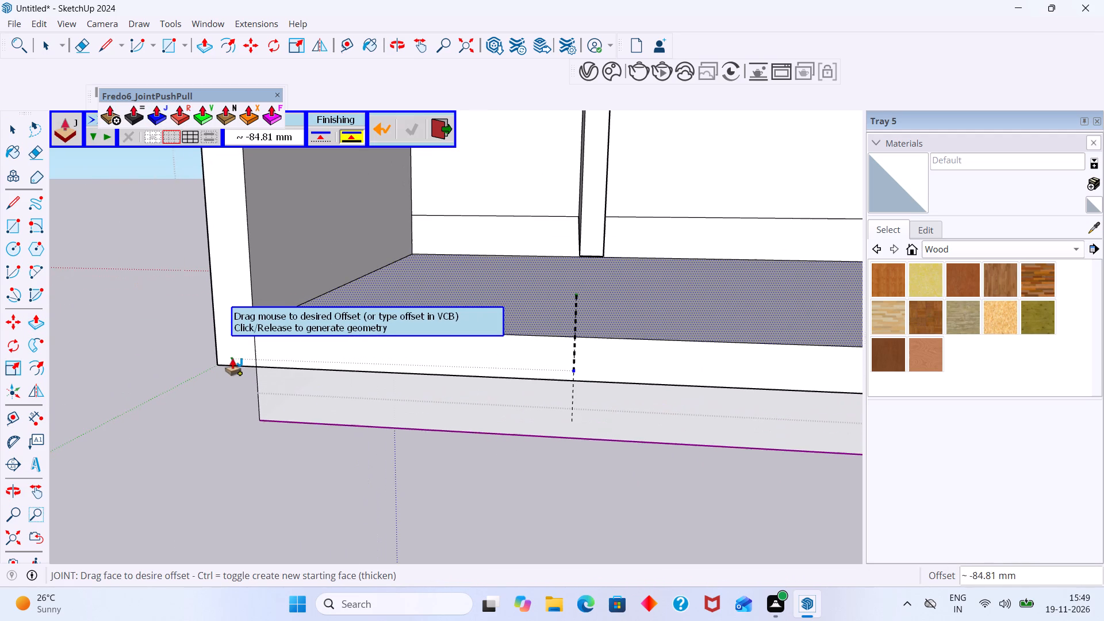
pyautogui.click(216, 362)
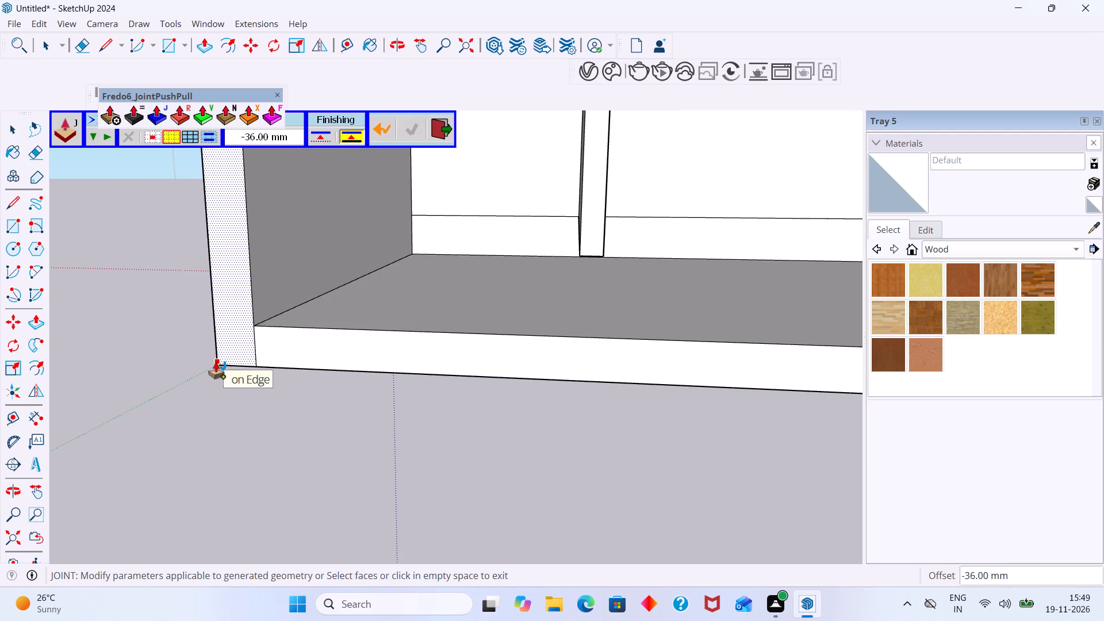
# Delete the base's remaining top face and the front face below it, leaving the bottom face.
pyautogui.press('space')
pyautogui.click(319, 321)
pyautogui.press('Delete')
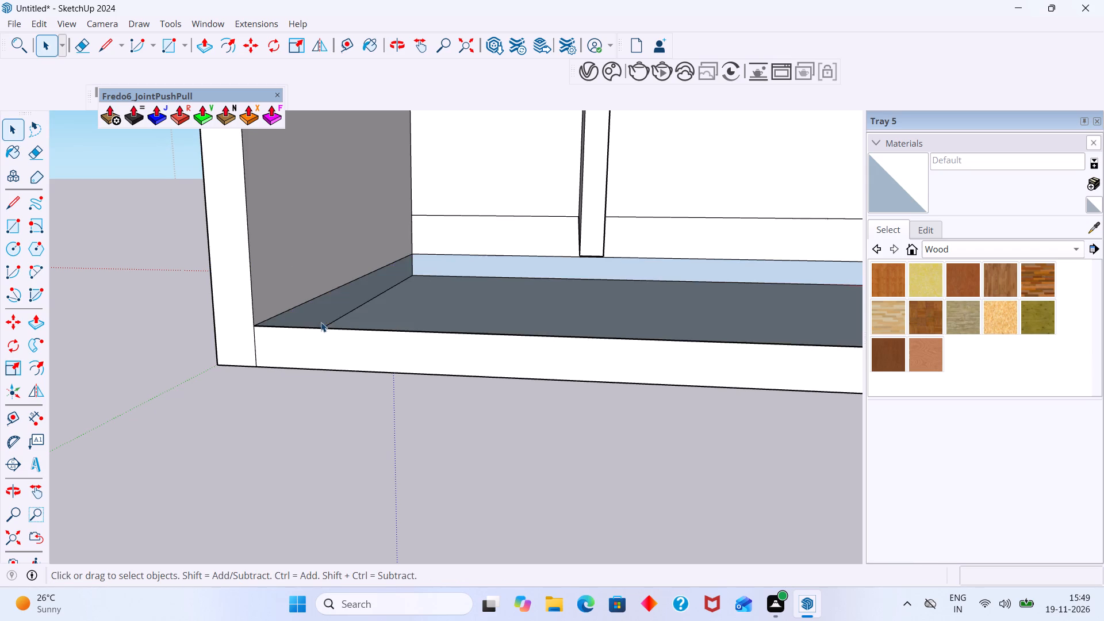
pyautogui.moveTo(342, 322); pyautogui.dragTo(319, 384, button='middle')
pyautogui.scroll(2, 330, 370)
pyautogui.moveTo(392, 379); pyautogui.dragTo(428, 312, button='middle')
pyautogui.scroll(3, 436, 315)
pyautogui.click(434, 315)
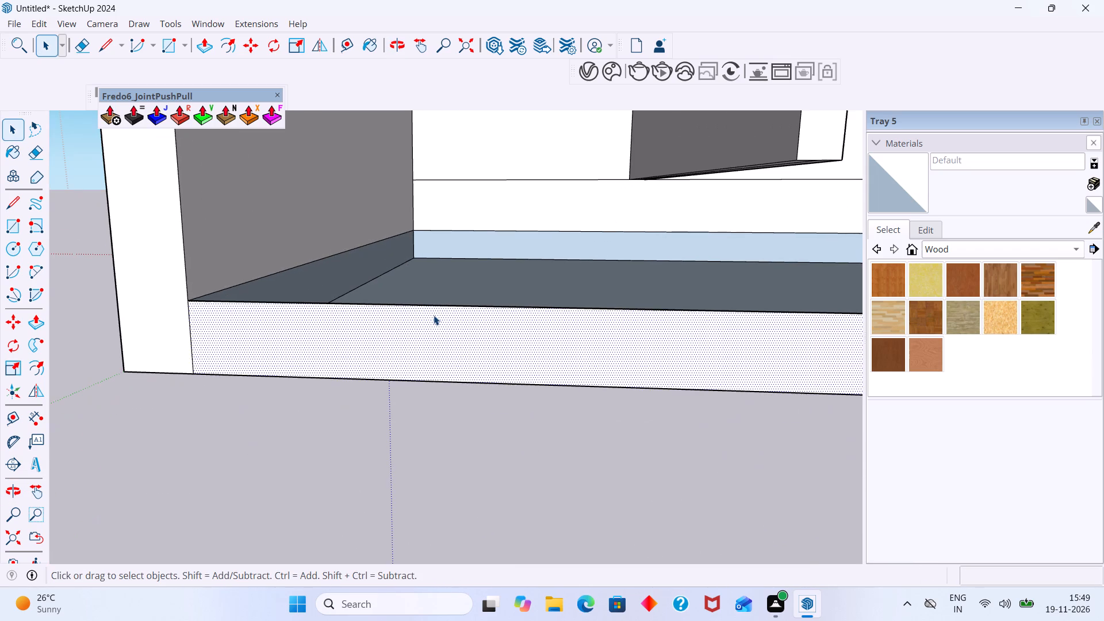
pyautogui.press('Delete')
# Erase the leftover front edge segments that float above the base's bottom face across the cabinet's width.
pyautogui.scroll(-4, 433, 314)
pyautogui.moveTo(421, 310); pyautogui.dragTo(356, 328, button='middle')
pyautogui.scroll(2, 359, 331)
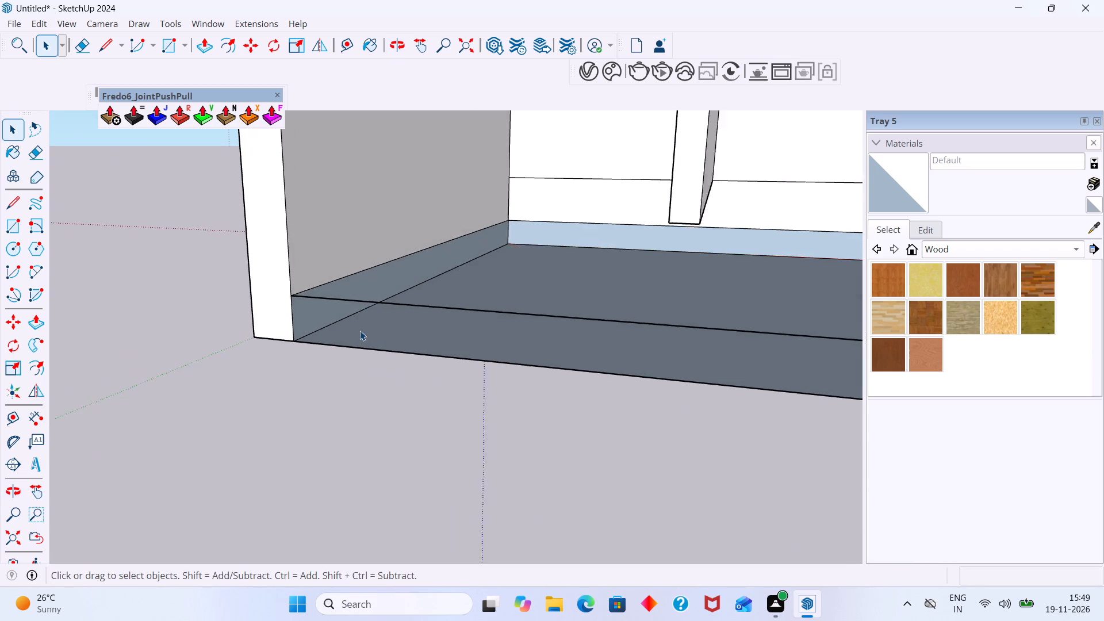
pyautogui.scroll(1, 360, 331)
pyautogui.moveTo(381, 311); pyautogui.dragTo(420, 319, button='middle')
pyautogui.scroll(3, 400, 290)
pyautogui.scroll(-3, 400, 314)
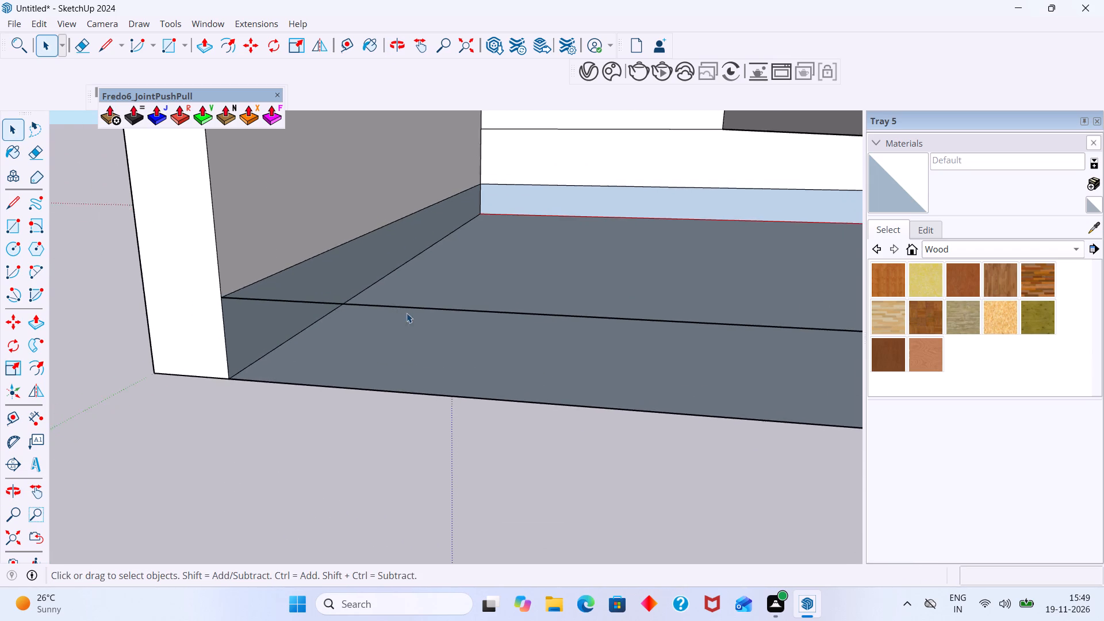
pyautogui.scroll(-11, 407, 313)
pyautogui.scroll(-2, 542, 291)
pyautogui.keyDown('shift'); pyautogui.moveTo(589, 271); pyautogui.dragTo(226, 277, button='middle'); pyautogui.keyUp('shift')
pyautogui.middleClick(536, 296)
pyautogui.scroll(-5, 500, 297)
pyautogui.moveTo(557, 313); pyautogui.dragTo(283, 289, button='middle')
pyautogui.scroll(-2, 301, 290)
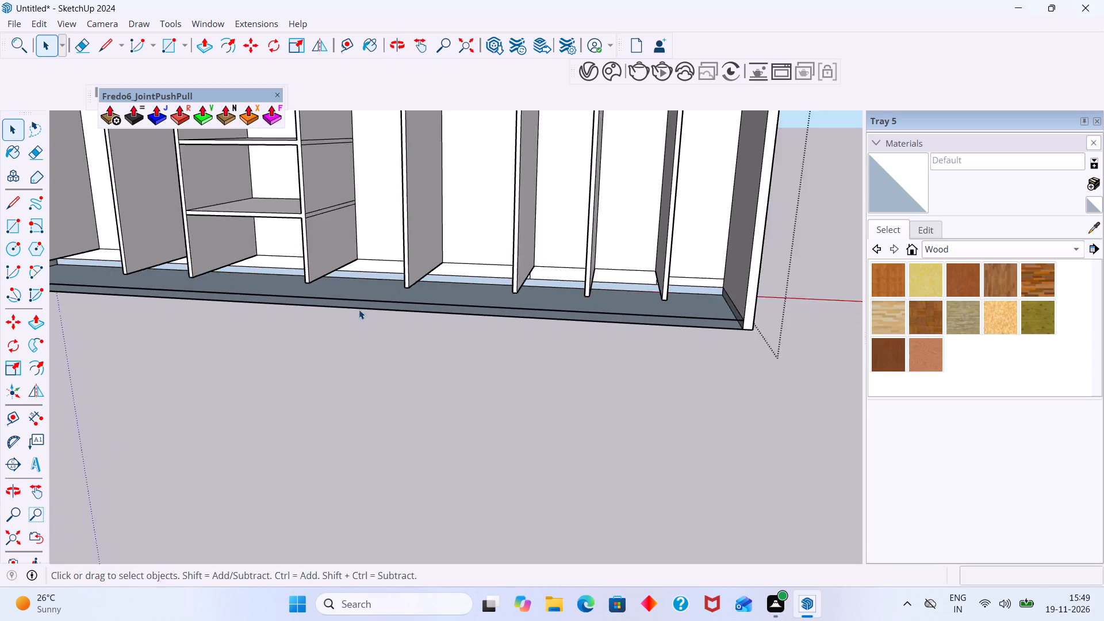
pyautogui.moveTo(364, 309); pyautogui.dragTo(604, 318, button='middle')
pyautogui.scroll(8, 661, 251)
pyautogui.moveTo(676, 294); pyautogui.dragTo(558, 302, button='middle')
pyautogui.scroll(3, 610, 304)
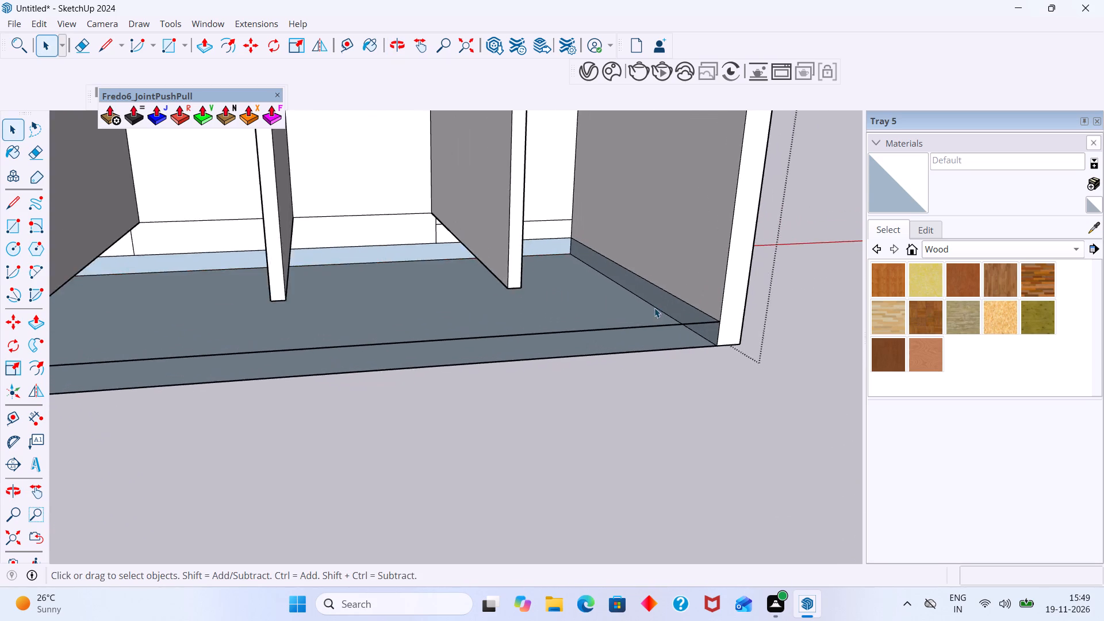
pyautogui.scroll(4, 654, 308)
pyautogui.click(710, 331)
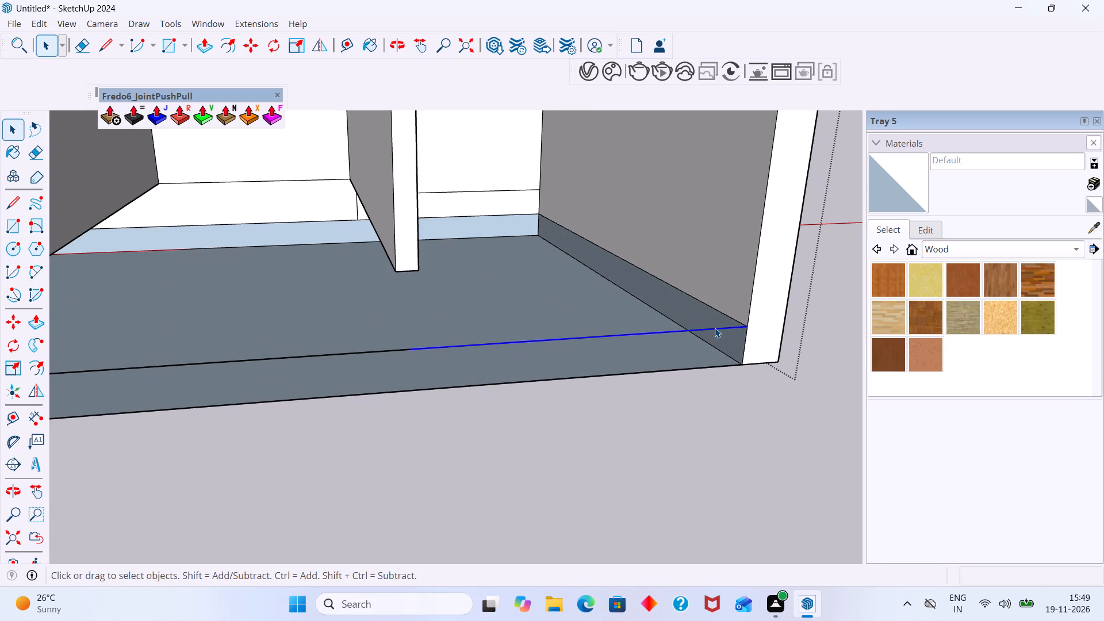
pyautogui.press('Delete')
pyautogui.press('e')
pyautogui.moveTo(427, 354); pyautogui.dragTo(404, 347)
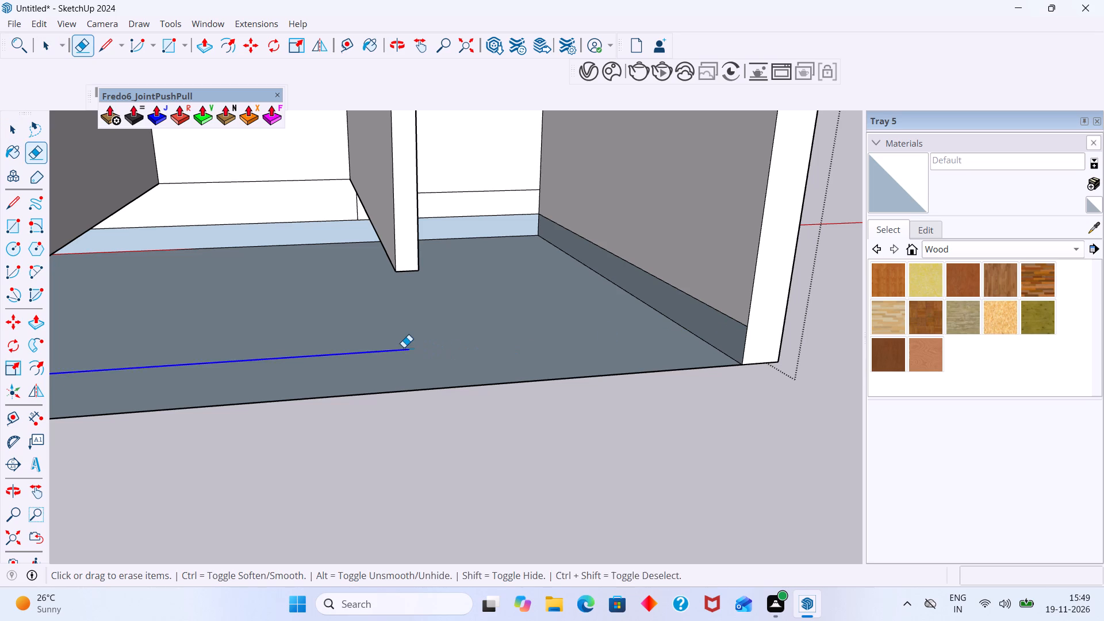
pyautogui.moveTo(404, 347); pyautogui.dragTo(394, 347)
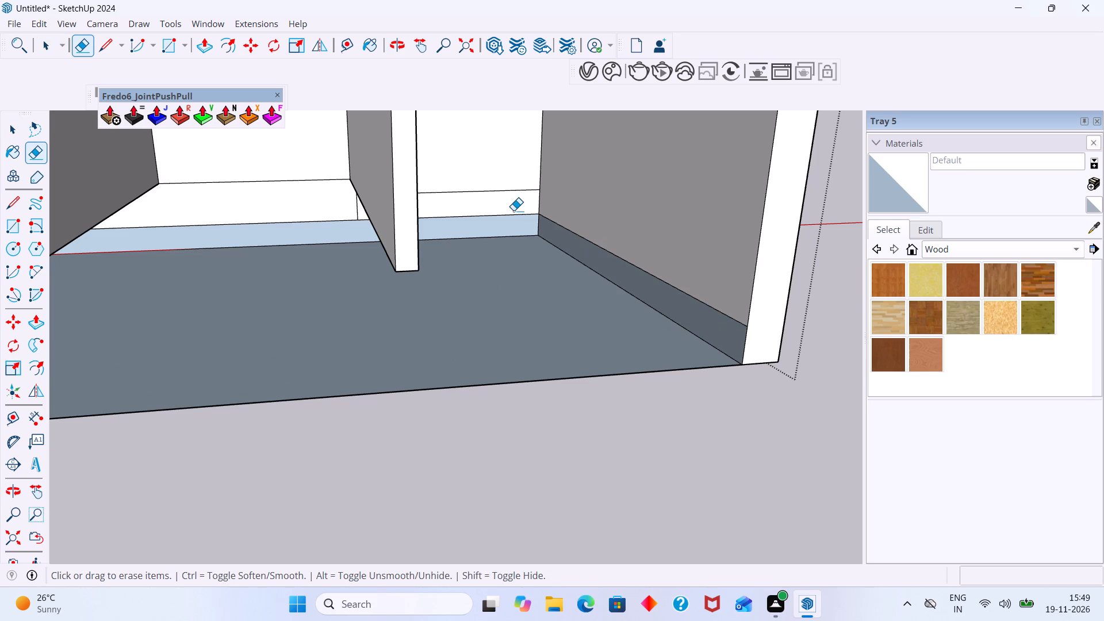
pyautogui.scroll(-8, 512, 216)
pyautogui.moveTo(412, 282); pyautogui.dragTo(406, 255, button='middle')
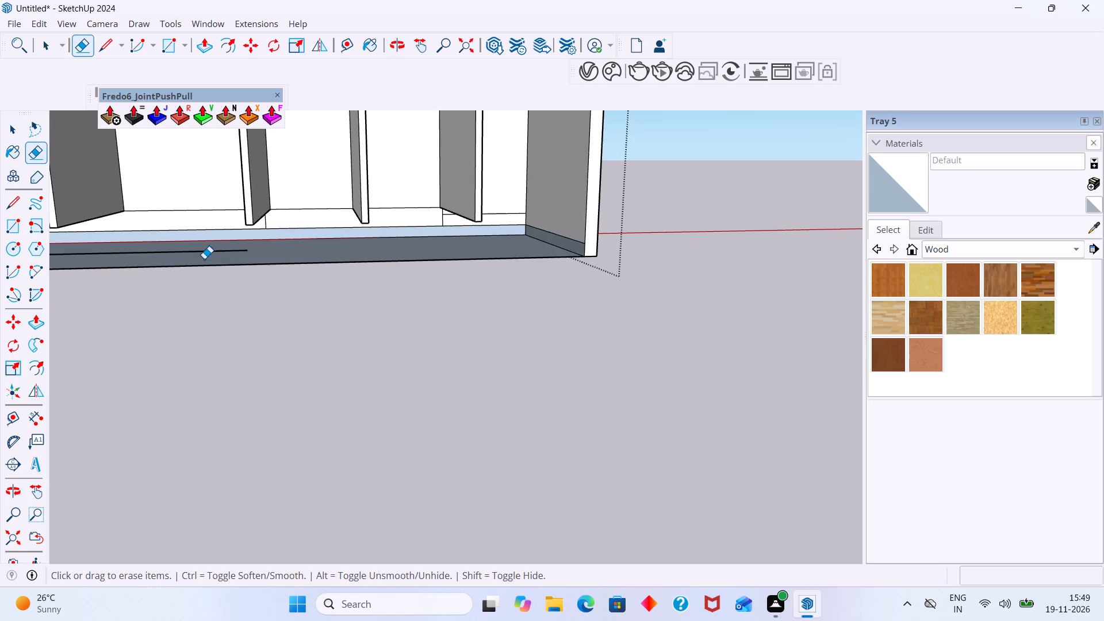
pyautogui.scroll(3, 209, 254)
pyautogui.click(209, 254)
pyautogui.click(220, 250)
pyautogui.scroll(-3, 222, 250)
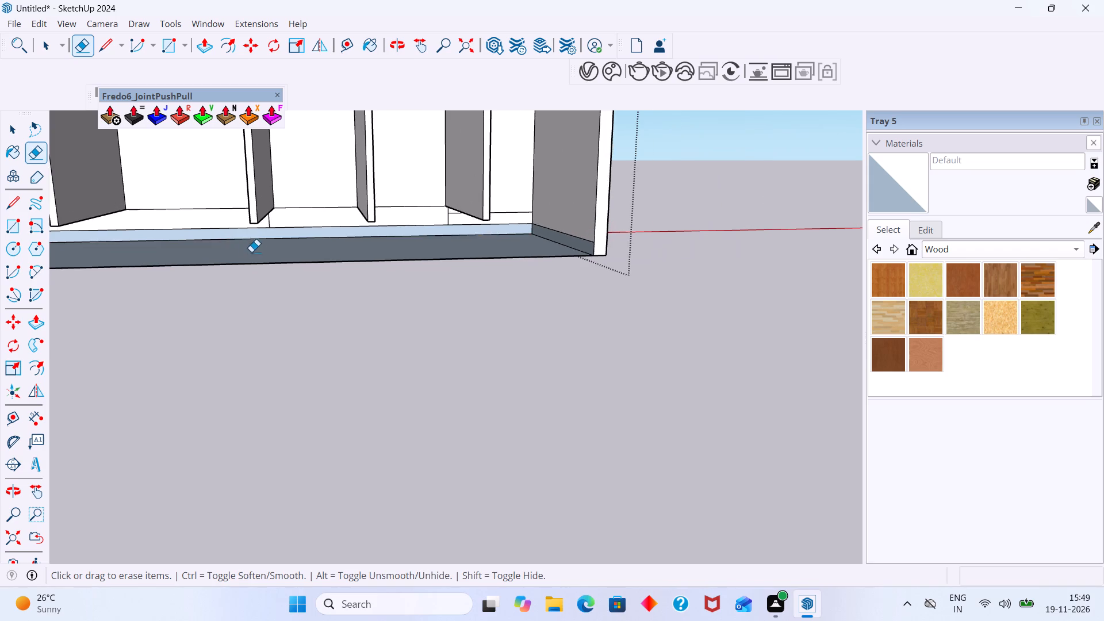
# Raise the cabinet's bottom face 100 mm to the dividers' lower ends with Joint Push Pull and close the group.
pyautogui.moveTo(254, 255); pyautogui.dragTo(466, 270, button='middle')
pyautogui.moveTo(274, 264); pyautogui.dragTo(457, 301, button='middle')
pyautogui.scroll(-2, 410, 300)
pyautogui.moveTo(416, 315); pyautogui.dragTo(607, 241, button='middle')
pyautogui.moveTo(441, 314); pyautogui.dragTo(645, 250, button='middle')
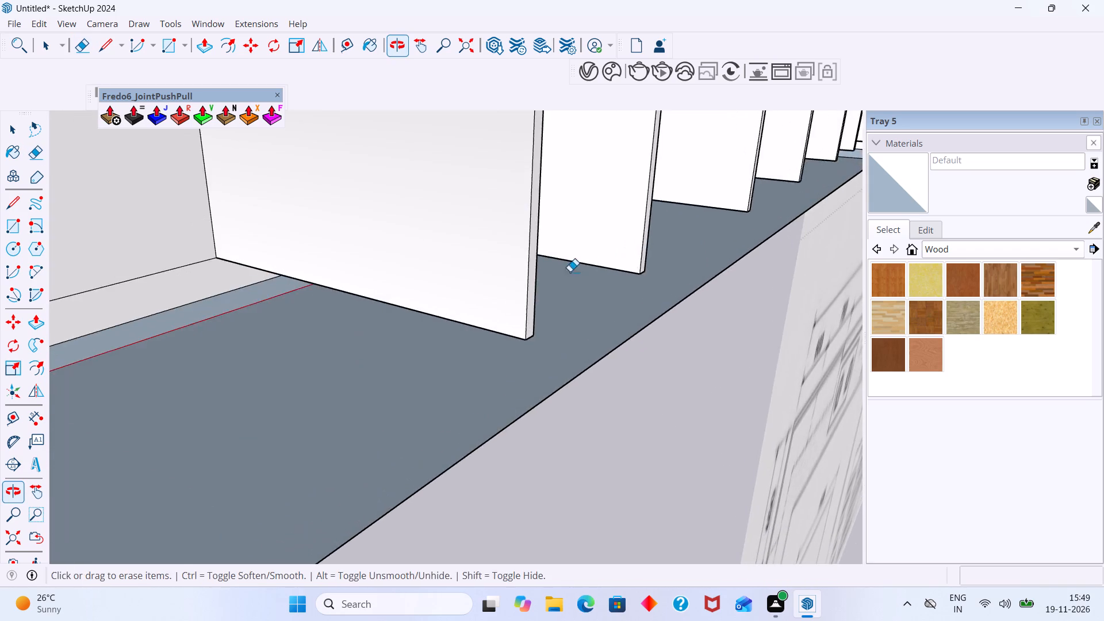
pyautogui.scroll(-7, 569, 271)
pyautogui.moveTo(622, 342); pyautogui.dragTo(250, 354, button='middle')
pyautogui.moveTo(262, 333); pyautogui.dragTo(212, 324, button='middle')
pyautogui.scroll(3, 186, 287)
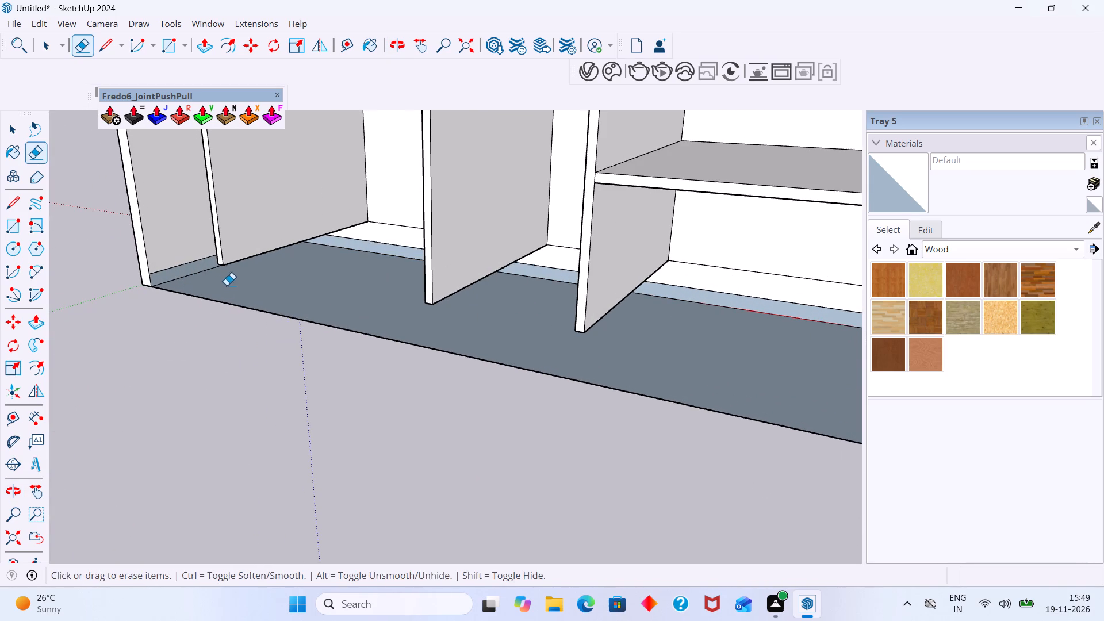
pyautogui.press('space')
pyautogui.click(270, 296)
pyautogui.press('p')
pyautogui.moveTo(271, 294); pyautogui.dragTo(271, 289)
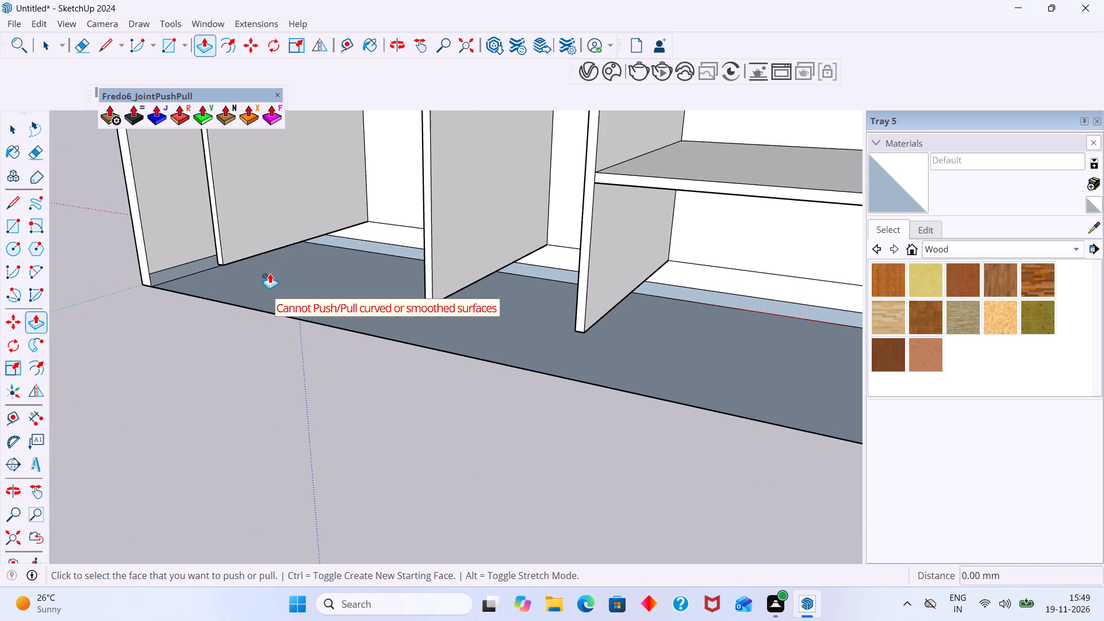
pyautogui.click(160, 113)
pyautogui.click(250, 289)
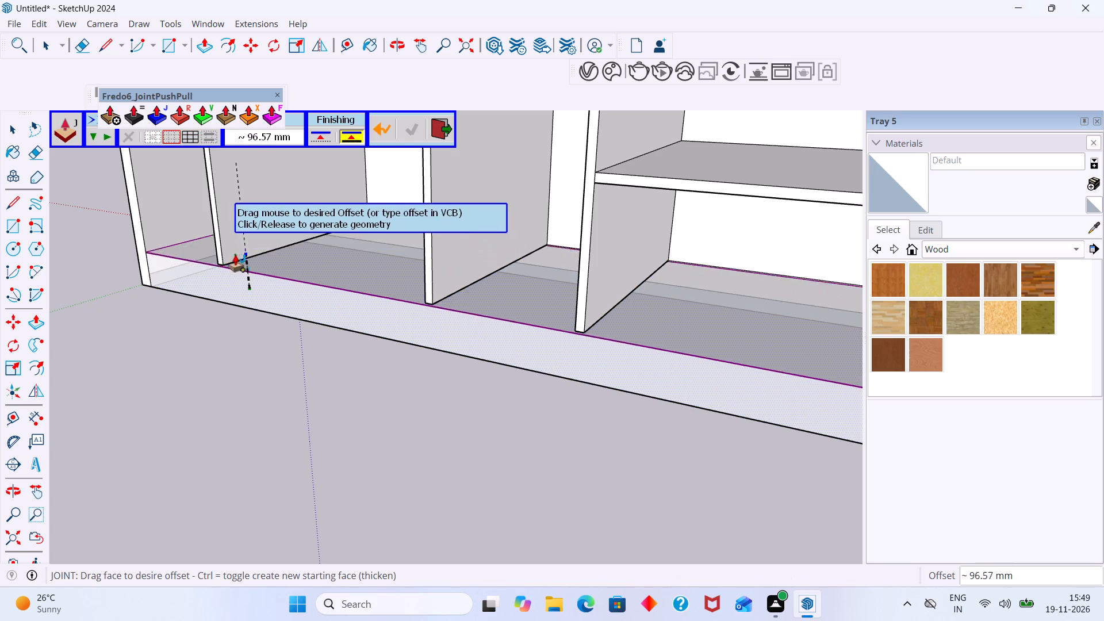
pyautogui.scroll(8, 218, 269)
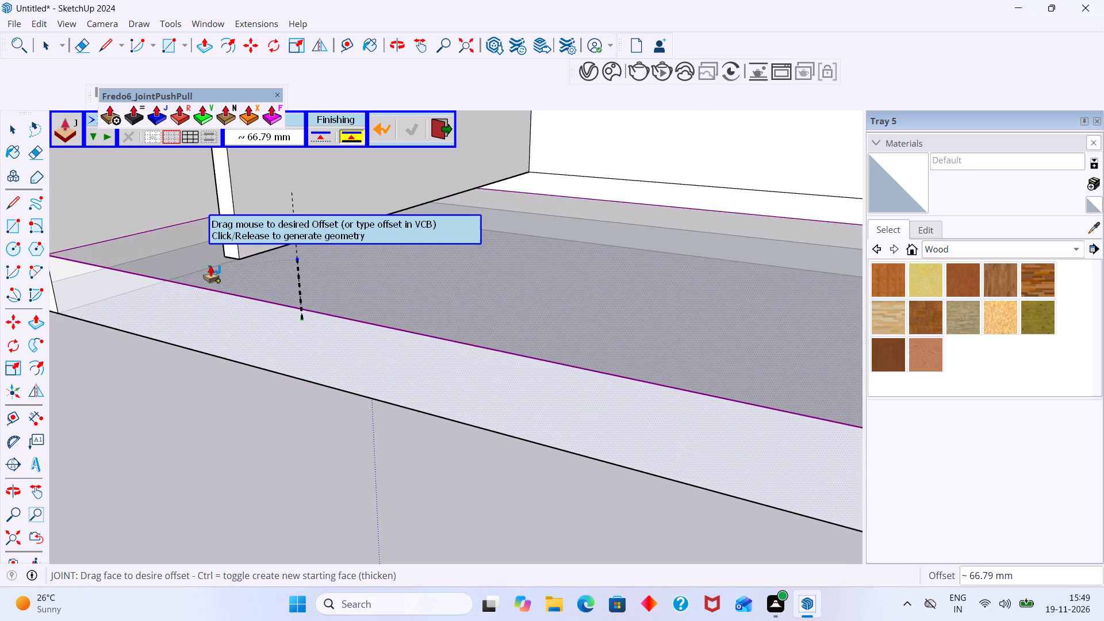
pyautogui.click(220, 255)
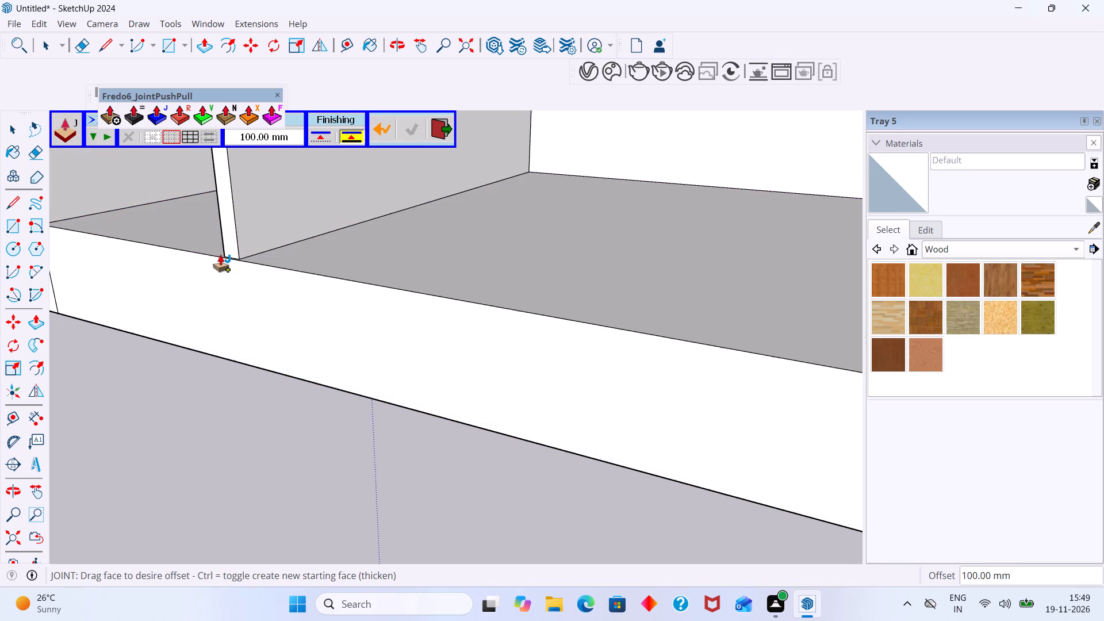
pyautogui.press('space')
pyautogui.scroll(-8, 181, 334)
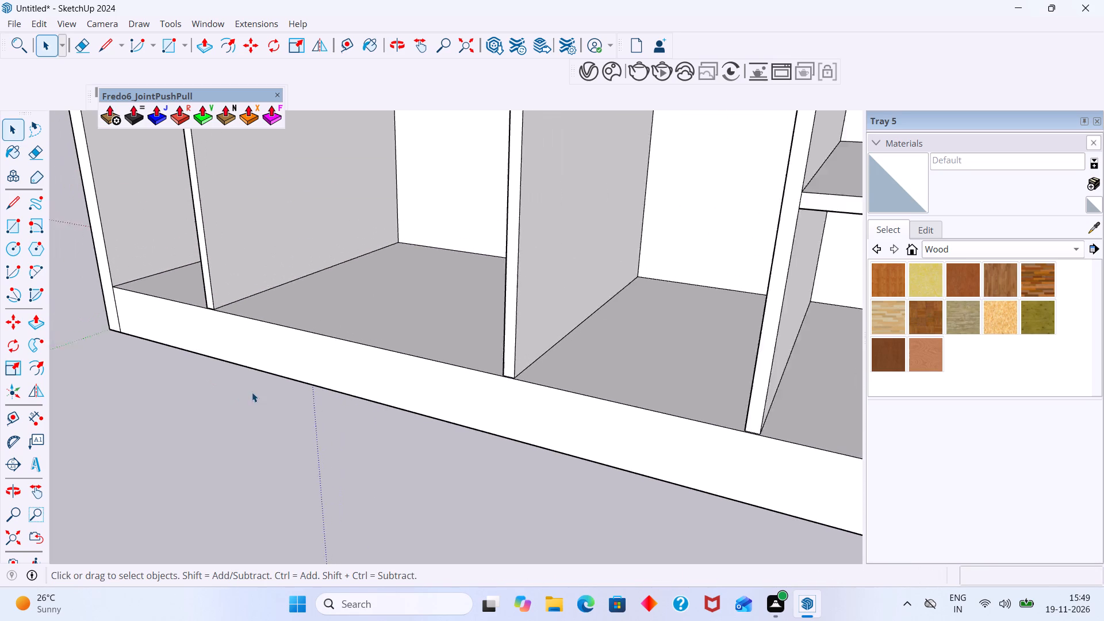
pyautogui.scroll(-3, 252, 392)
pyautogui.click(202, 428)
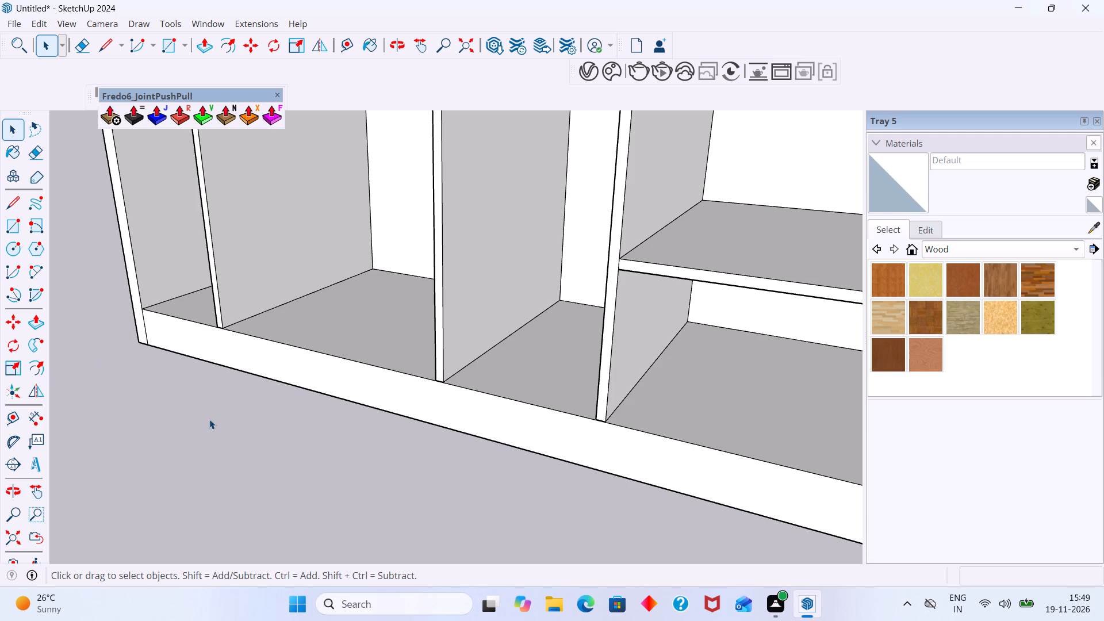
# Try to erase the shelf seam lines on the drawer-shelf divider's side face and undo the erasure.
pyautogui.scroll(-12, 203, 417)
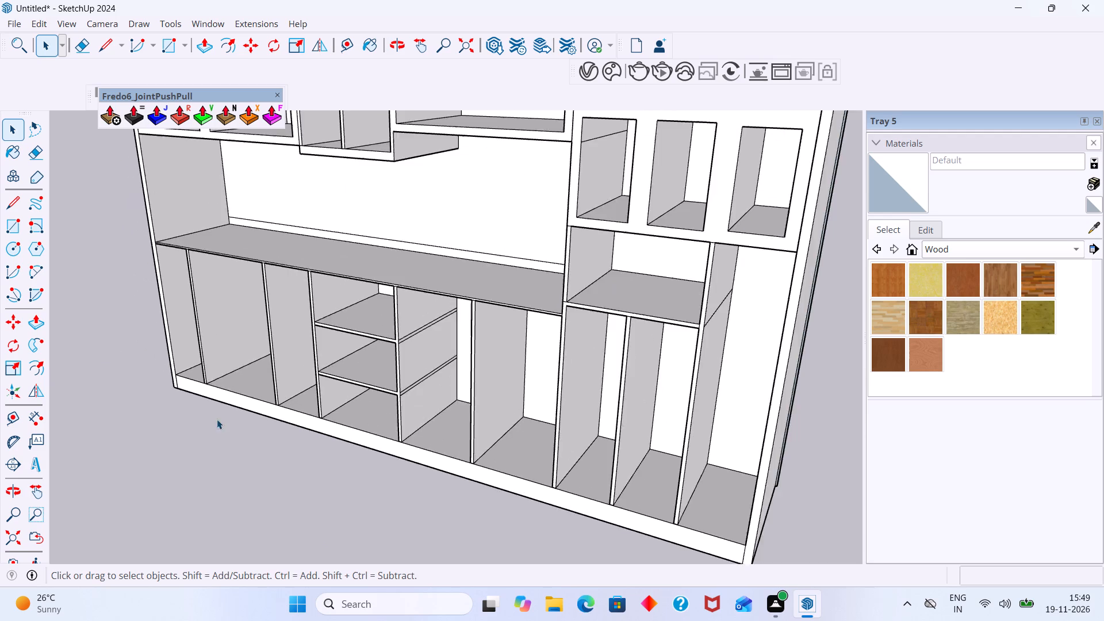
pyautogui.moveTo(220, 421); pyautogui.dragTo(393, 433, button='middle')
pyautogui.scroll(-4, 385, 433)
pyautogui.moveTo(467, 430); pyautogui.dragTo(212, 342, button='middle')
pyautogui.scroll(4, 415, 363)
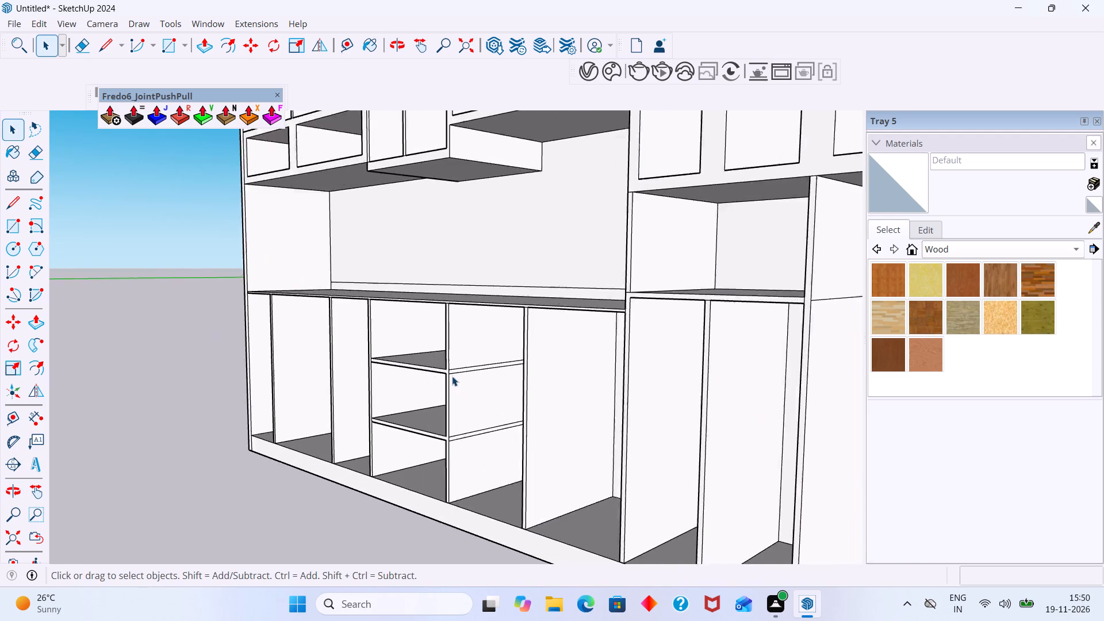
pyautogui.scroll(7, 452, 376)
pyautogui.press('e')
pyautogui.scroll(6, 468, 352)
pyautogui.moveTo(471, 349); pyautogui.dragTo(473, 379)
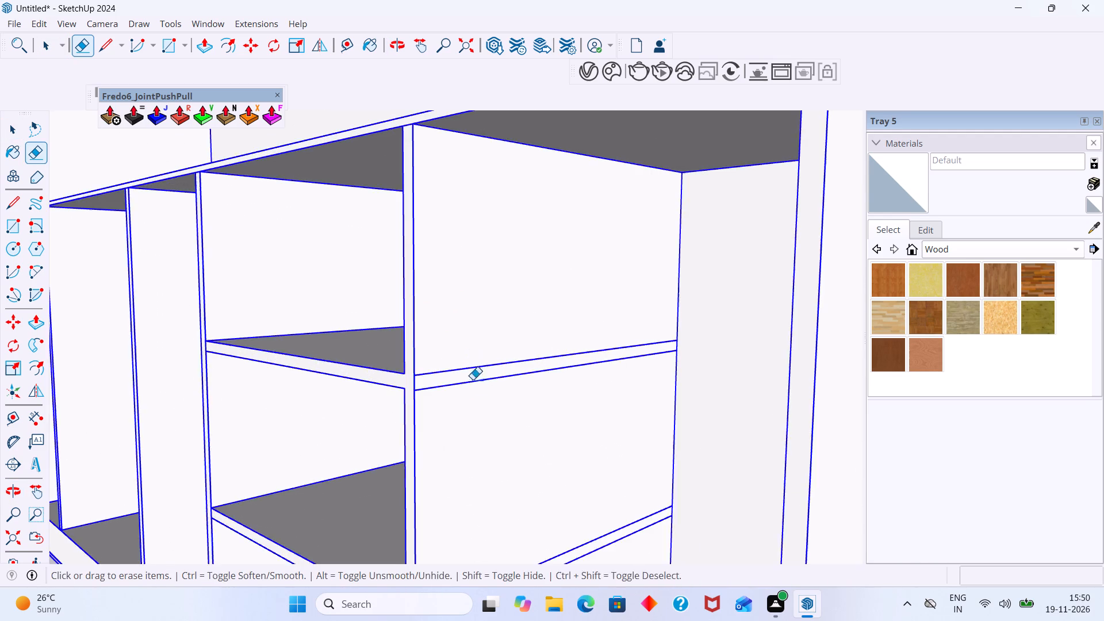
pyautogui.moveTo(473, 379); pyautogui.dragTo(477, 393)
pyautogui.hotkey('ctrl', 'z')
# Open the cabinet group and erase both shelves' seam lines from the outer side face of the adjoining divider.
pyautogui.press('space')
pyautogui.click(481, 391)
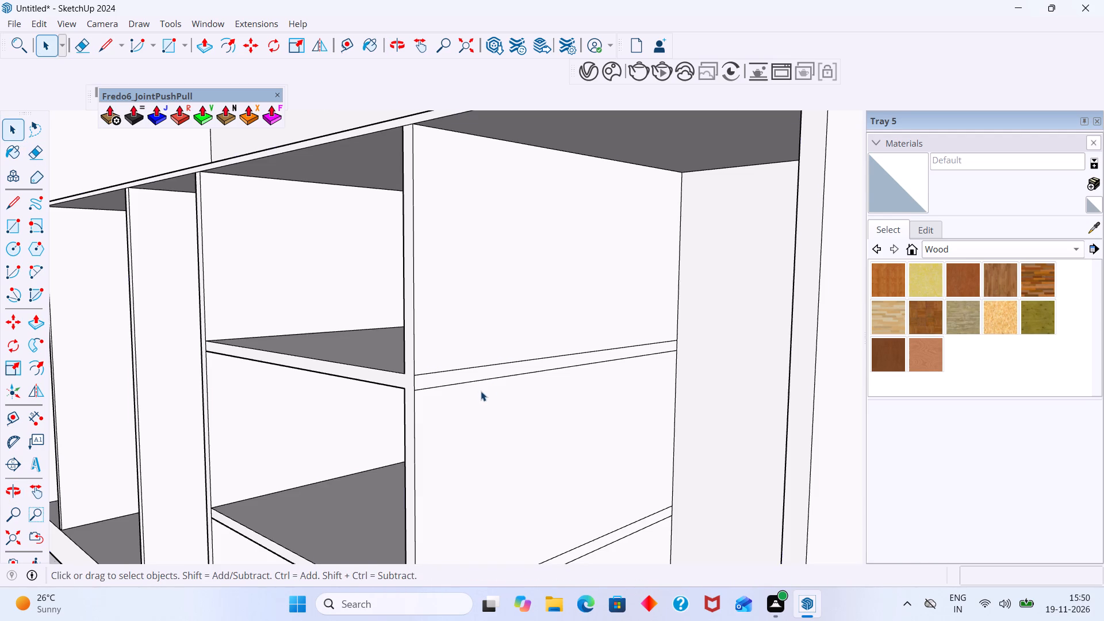
pyautogui.click(481, 391)
pyautogui.click(487, 401)
pyautogui.press('e')
pyautogui.moveTo(456, 331); pyautogui.dragTo(470, 398)
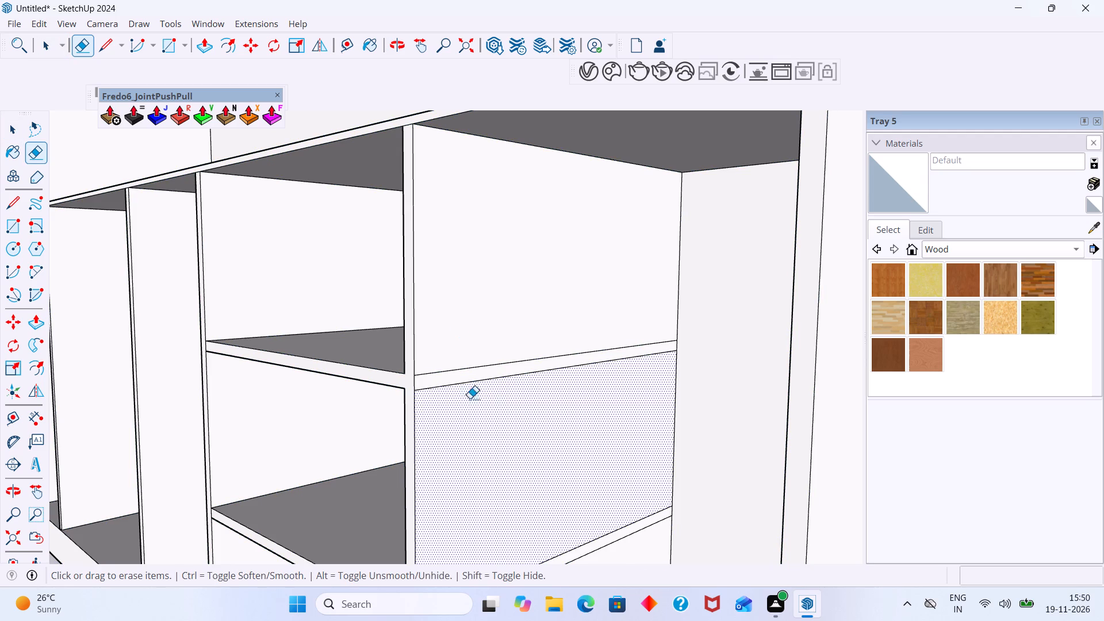
pyautogui.moveTo(470, 398); pyautogui.dragTo(482, 448)
pyautogui.scroll(-4, 468, 425)
pyautogui.moveTo(471, 462); pyautogui.dragTo(450, 323, button='middle')
pyautogui.scroll(3, 462, 361)
pyautogui.moveTo(452, 403); pyautogui.dragTo(446, 295)
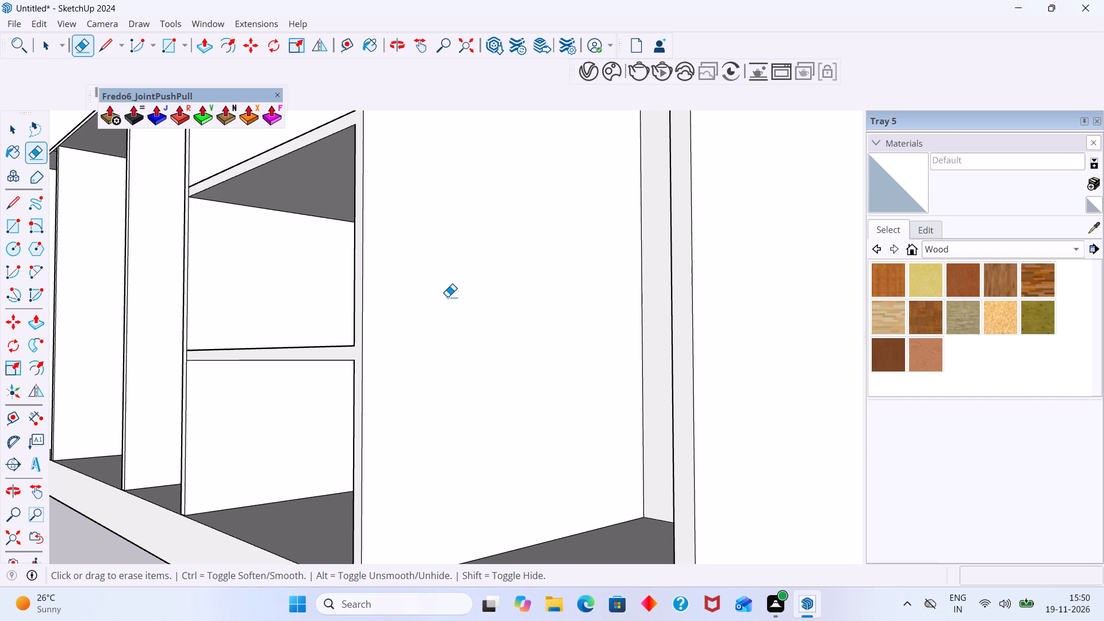
# Examine the whole cabinet beside the reference front elevation drawing and leave the group.
pyautogui.scroll(-8, 451, 307)
pyautogui.moveTo(462, 365); pyautogui.dragTo(681, 406, button='middle')
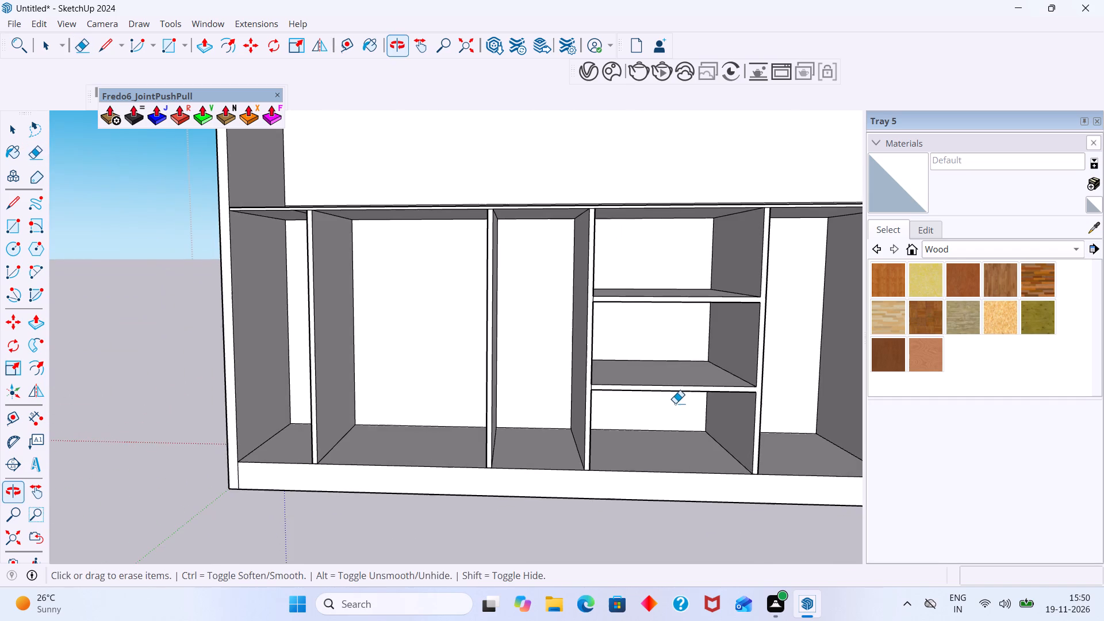
pyautogui.keyDown('shift'); pyautogui.moveTo(643, 382); pyautogui.dragTo(392, 367, button='middle'); pyautogui.keyUp('shift')
pyautogui.scroll(-3, 385, 356)
pyautogui.moveTo(386, 350); pyautogui.dragTo(378, 274, button='middle')
pyautogui.scroll(-3, 378, 274)
pyautogui.keyDown('shift'); pyautogui.moveTo(432, 322); pyautogui.dragTo(212, 339, button='middle'); pyautogui.keyUp('shift')
pyautogui.scroll(-3, 216, 347)
pyautogui.moveTo(232, 354); pyautogui.dragTo(292, 405, button='middle')
pyautogui.scroll(-6, 277, 393)
pyautogui.moveTo(274, 390); pyautogui.dragTo(329, 448, button='middle')
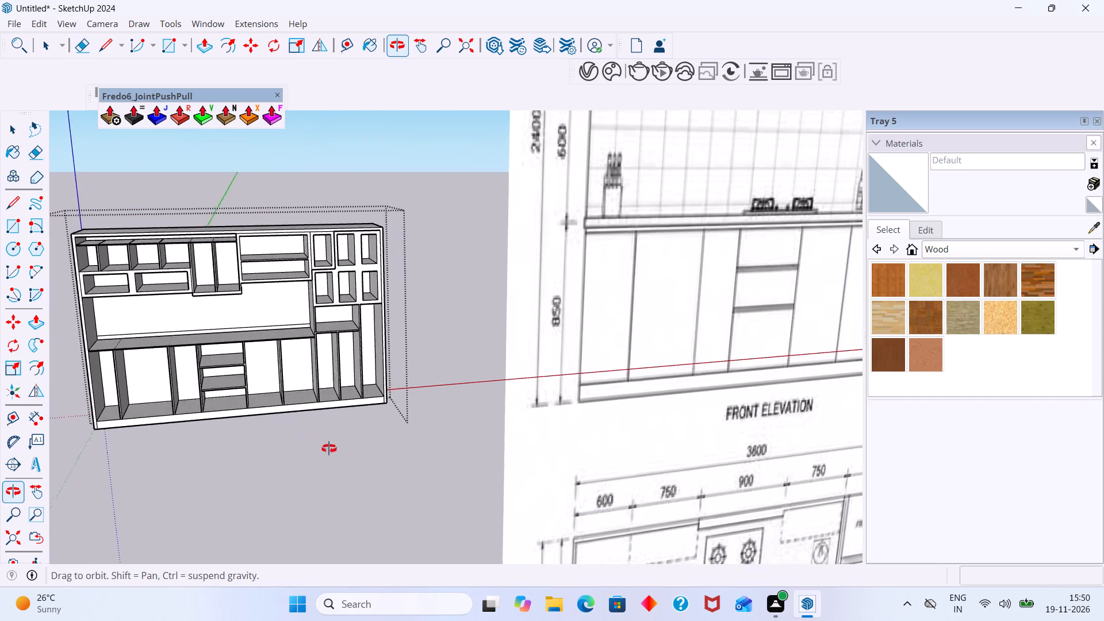
pyautogui.moveTo(329, 448); pyautogui.dragTo(332, 447, button='middle')
pyautogui.moveTo(301, 425); pyautogui.dragTo(356, 471, button='middle')
pyautogui.scroll(-1, 338, 454)
pyautogui.moveTo(335, 456); pyautogui.dragTo(425, 429, button='middle')
pyautogui.scroll(-5, 368, 427)
pyautogui.moveTo(374, 446); pyautogui.dragTo(260, 420, button='middle')
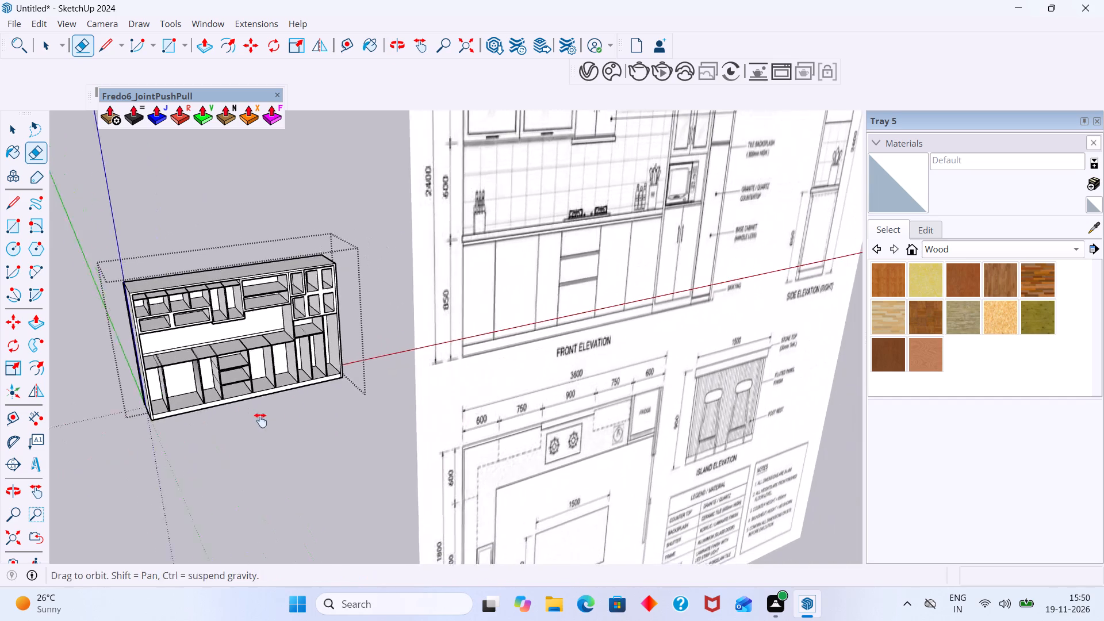
pyautogui.moveTo(260, 420); pyautogui.dragTo(252, 420, button='middle')
pyautogui.scroll(-4, 263, 420)
pyautogui.moveTo(292, 435); pyautogui.dragTo(221, 421, button='middle')
pyautogui.press('space')
pyautogui.click(238, 451)
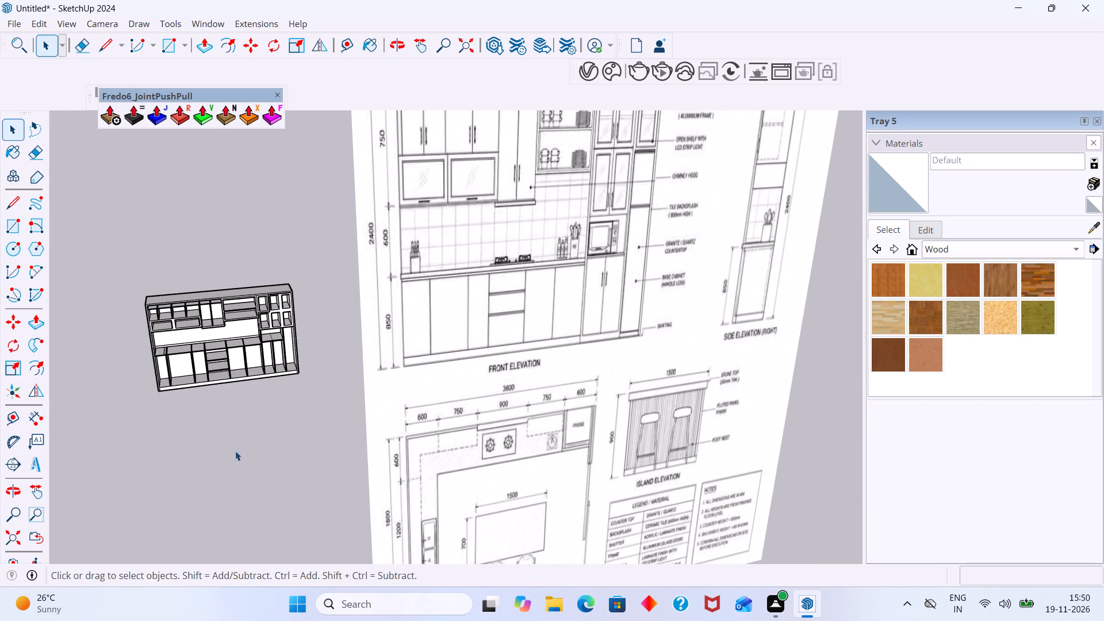
# Examine the whole cabinet beside the reference front elevation drawing.
pyautogui.moveTo(254, 354); pyautogui.dragTo(193, 340, button='middle')
pyautogui.scroll(-3, 221, 328)
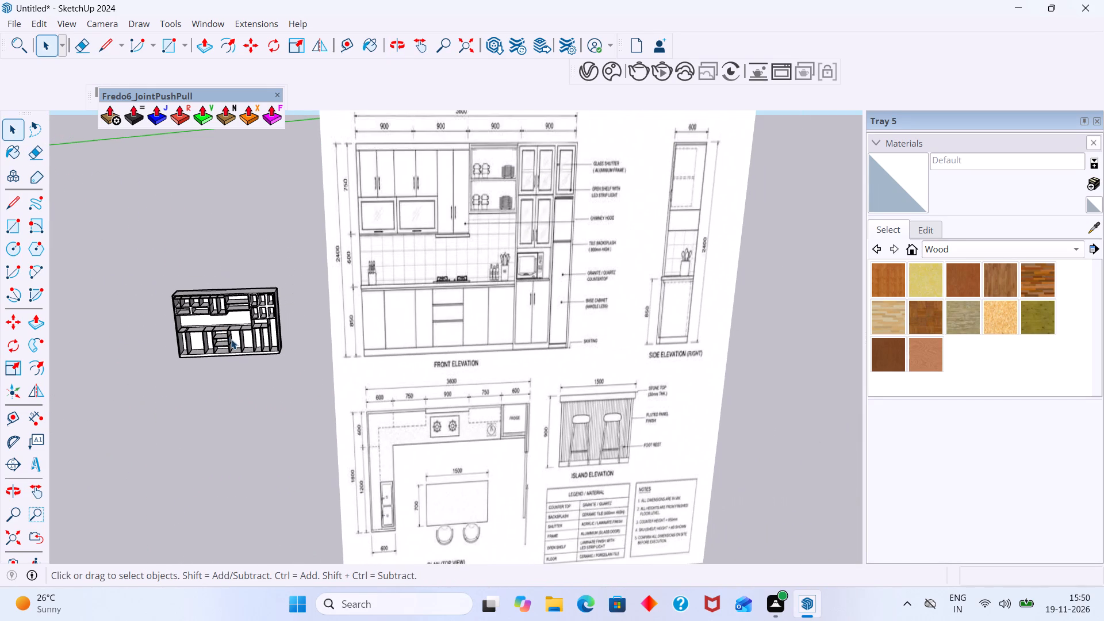
pyautogui.scroll(2, 251, 337)
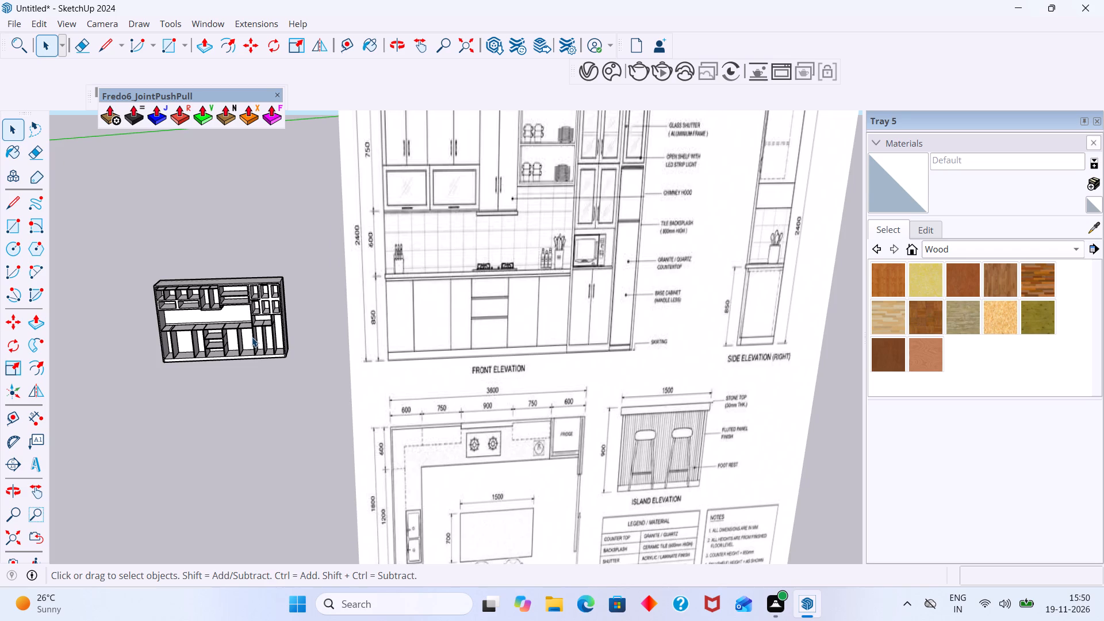
pyautogui.scroll(6, 260, 333)
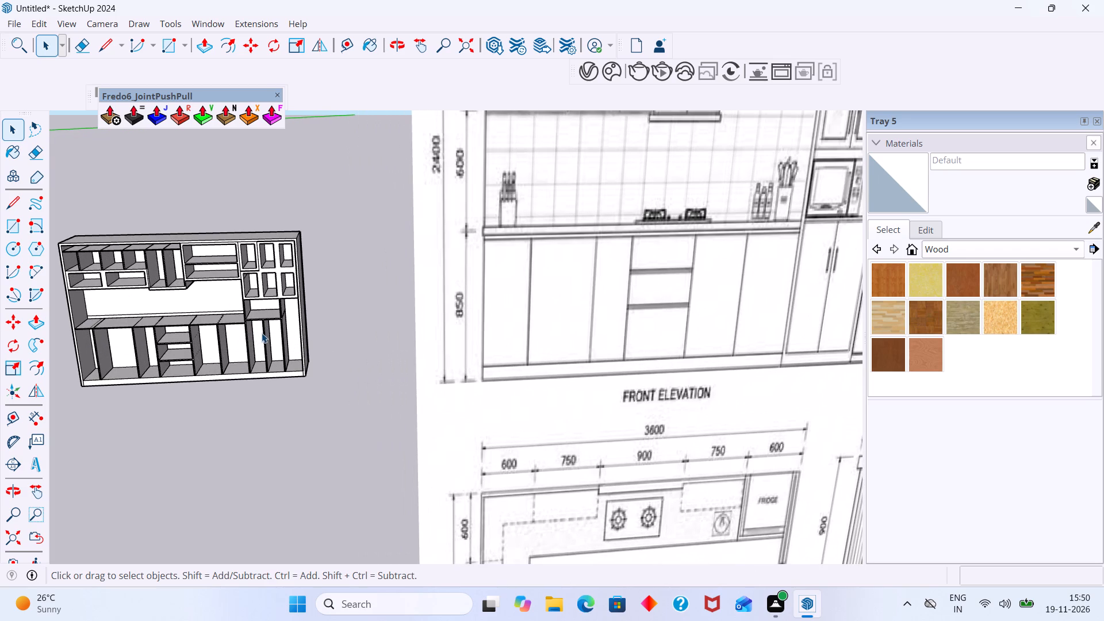
pyautogui.scroll(-2, 262, 333)
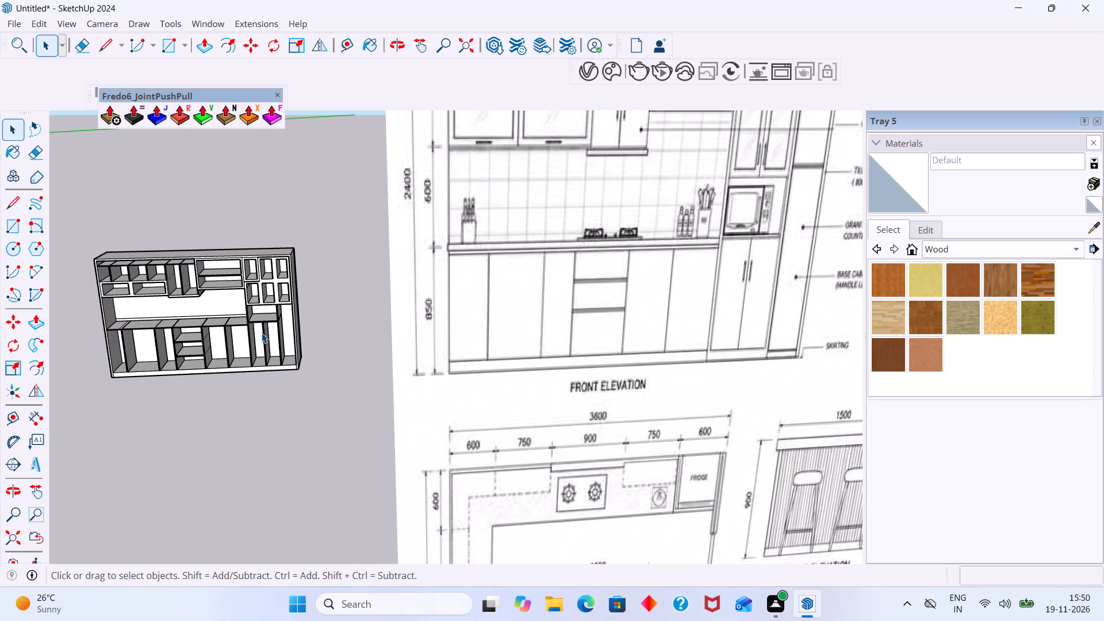
pyautogui.scroll(-3, 262, 333)
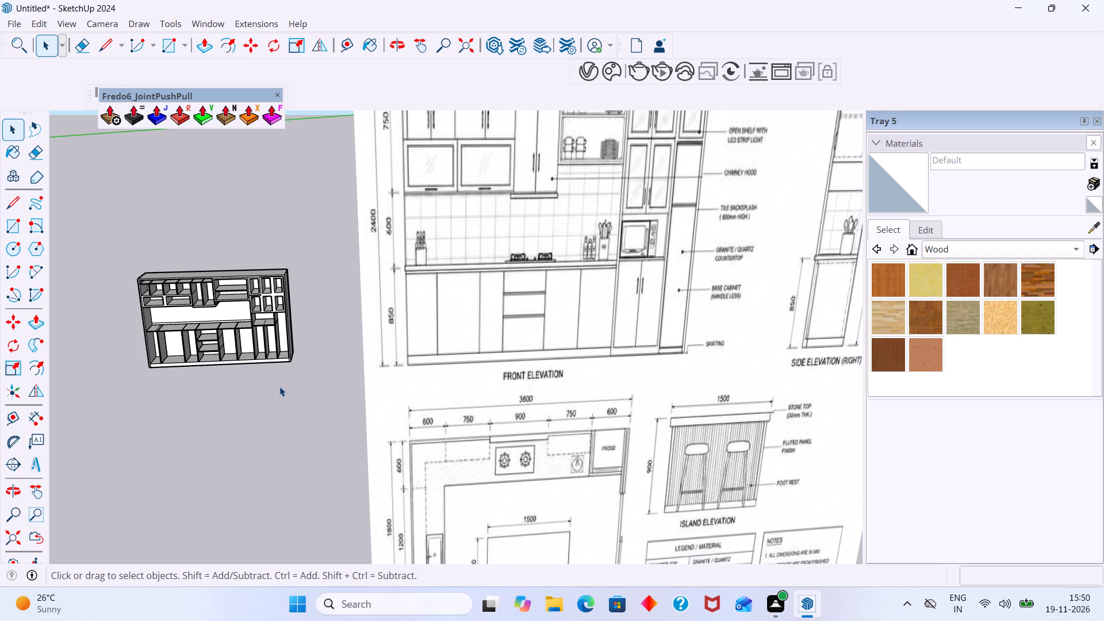
pyautogui.scroll(-2, 279, 386)
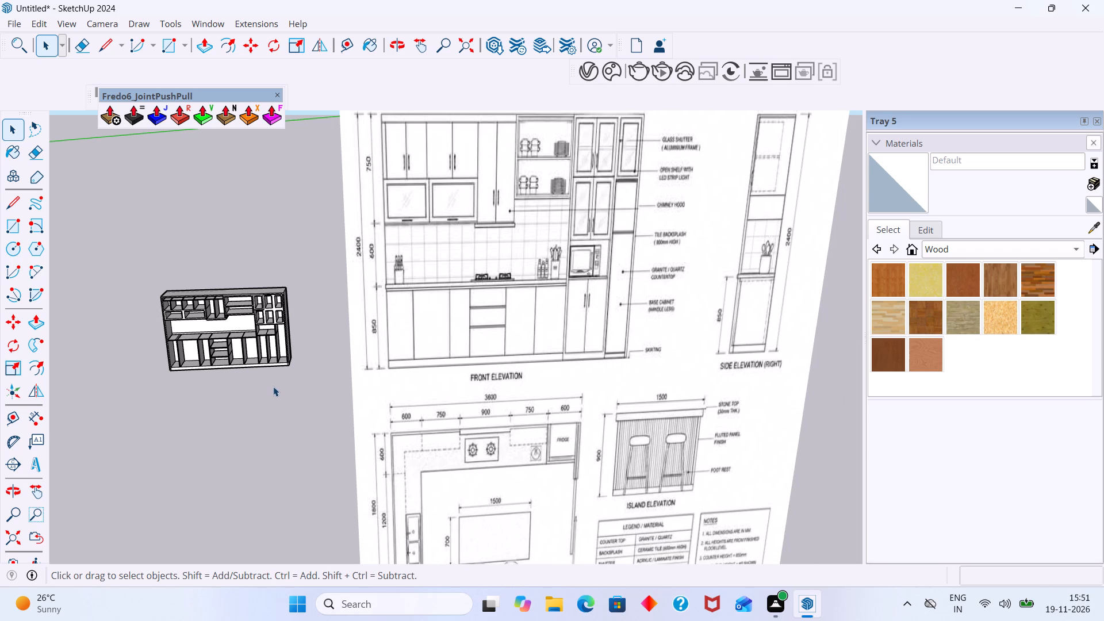
pyautogui.scroll(6, 229, 343)
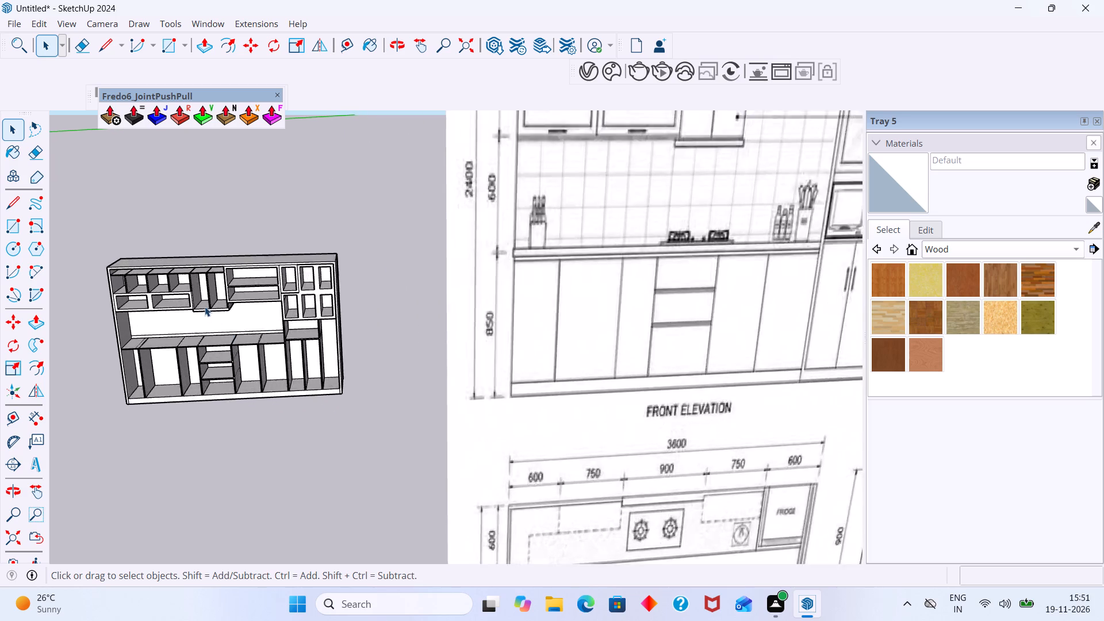
# Inspect the front frames and seam lines of the six small compartments at the top of the tall unit.
pyautogui.scroll(2, 205, 306)
pyautogui.moveTo(180, 310); pyautogui.dragTo(312, 313, button='middle')
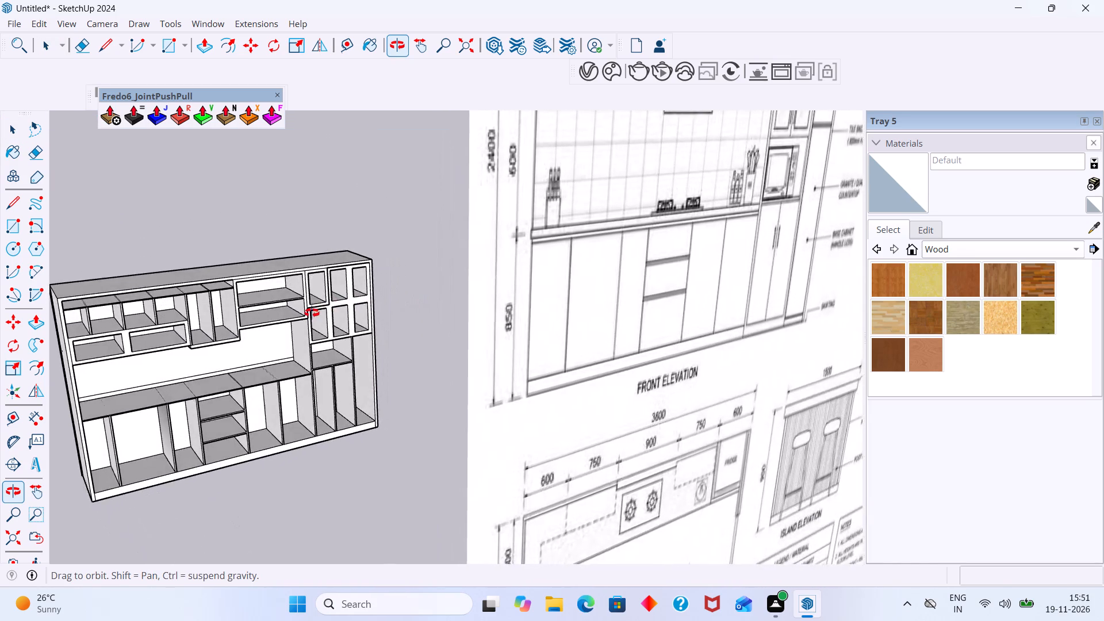
pyautogui.moveTo(312, 313); pyautogui.dragTo(151, 322, button='middle')
pyautogui.scroll(13, 398, 298)
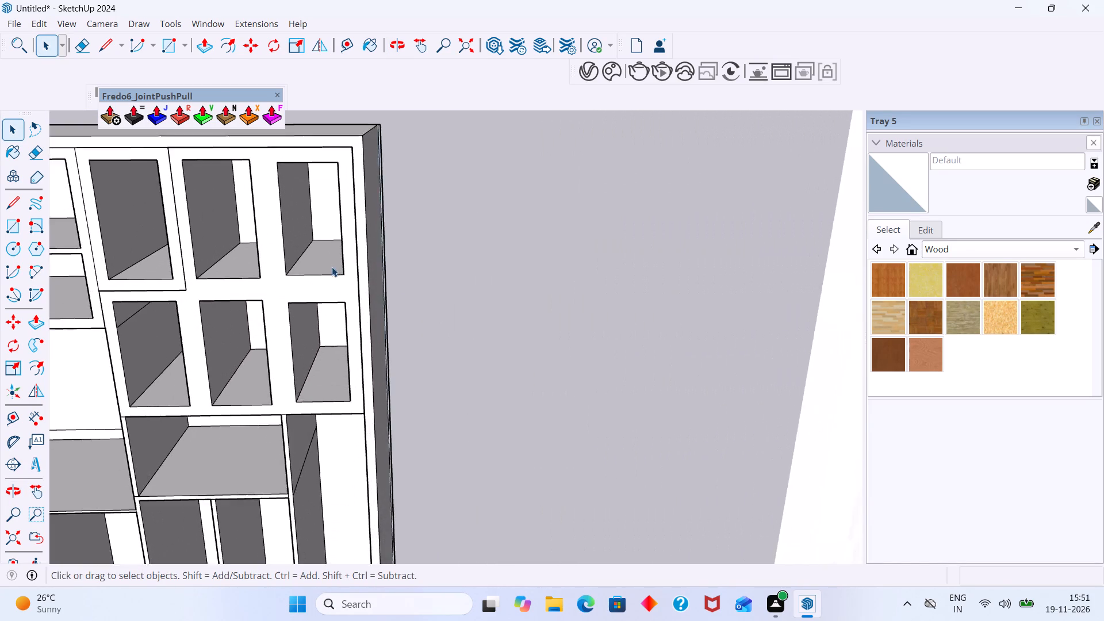
pyautogui.scroll(9, 332, 267)
pyautogui.scroll(-20, 339, 264)
pyautogui.scroll(-4, 339, 264)
pyautogui.moveTo(311, 319); pyautogui.dragTo(385, 320, button='middle')
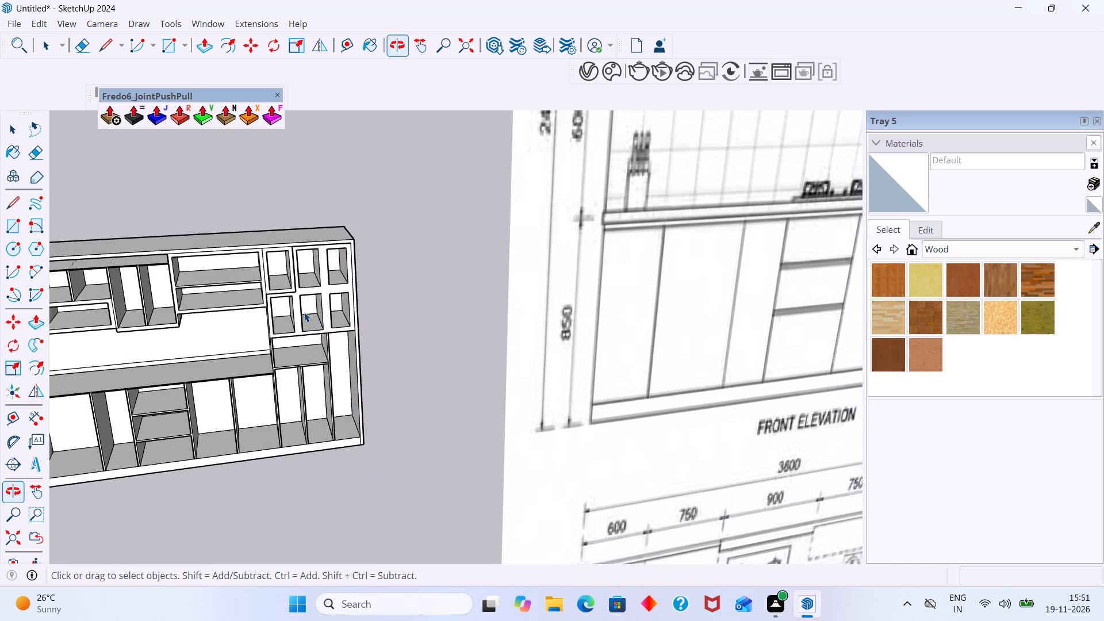
pyautogui.scroll(10, 304, 312)
pyautogui.moveTo(274, 305); pyautogui.dragTo(327, 306, button='middle')
pyautogui.scroll(9, 331, 308)
pyautogui.moveTo(346, 316); pyautogui.dragTo(362, 315, button='middle')
pyautogui.moveTo(370, 327); pyautogui.dragTo(302, 321, button='middle')
pyautogui.scroll(1, 350, 290)
pyautogui.scroll(-2, 350, 290)
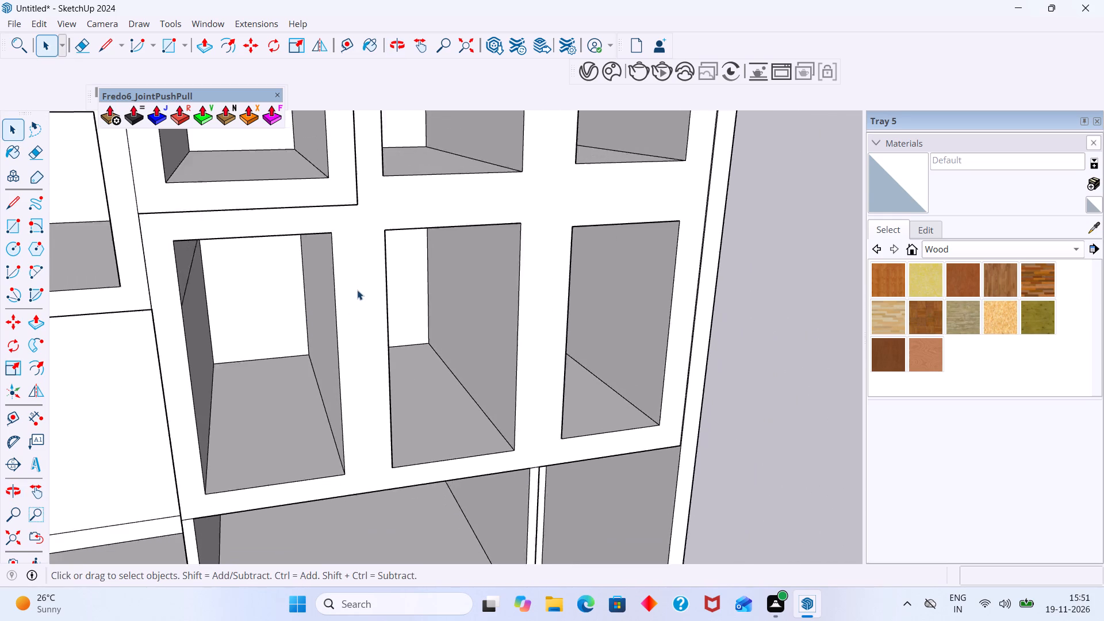
pyautogui.scroll(-8, 357, 290)
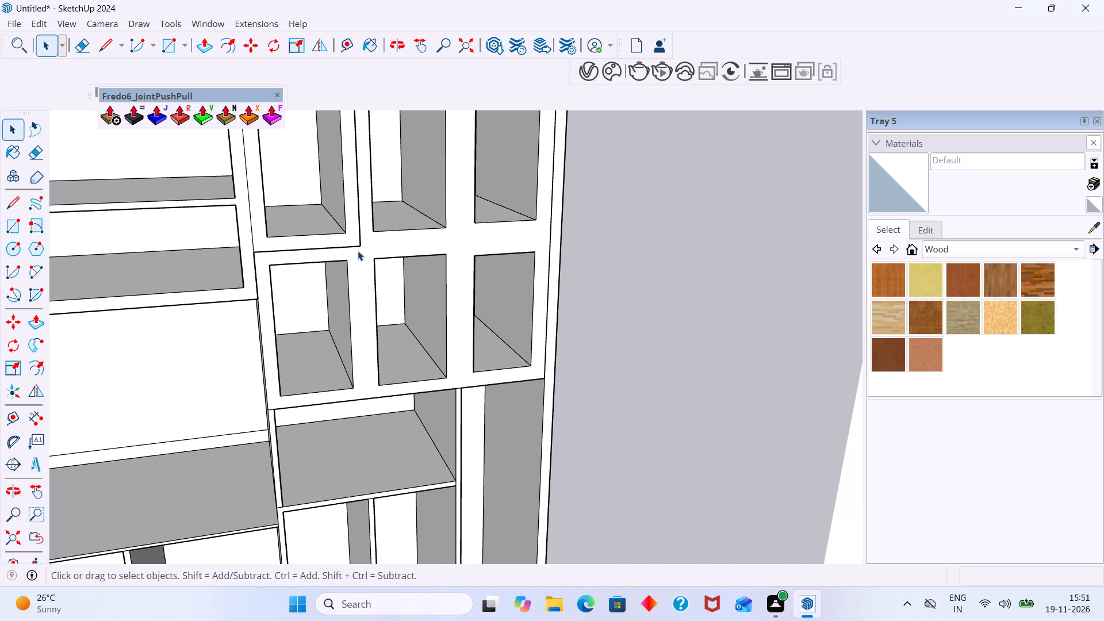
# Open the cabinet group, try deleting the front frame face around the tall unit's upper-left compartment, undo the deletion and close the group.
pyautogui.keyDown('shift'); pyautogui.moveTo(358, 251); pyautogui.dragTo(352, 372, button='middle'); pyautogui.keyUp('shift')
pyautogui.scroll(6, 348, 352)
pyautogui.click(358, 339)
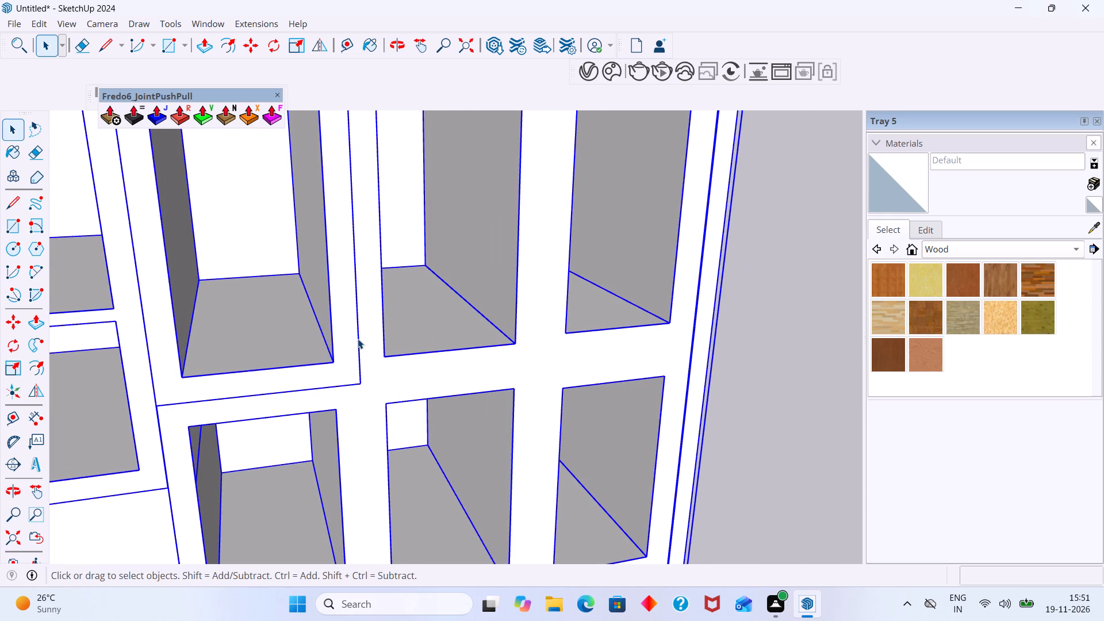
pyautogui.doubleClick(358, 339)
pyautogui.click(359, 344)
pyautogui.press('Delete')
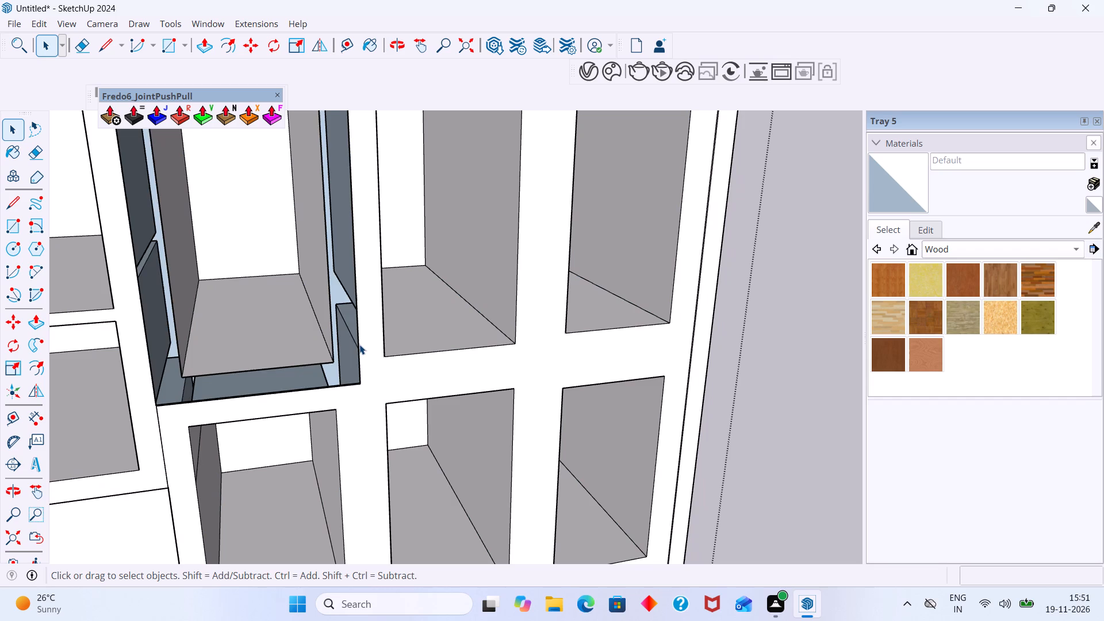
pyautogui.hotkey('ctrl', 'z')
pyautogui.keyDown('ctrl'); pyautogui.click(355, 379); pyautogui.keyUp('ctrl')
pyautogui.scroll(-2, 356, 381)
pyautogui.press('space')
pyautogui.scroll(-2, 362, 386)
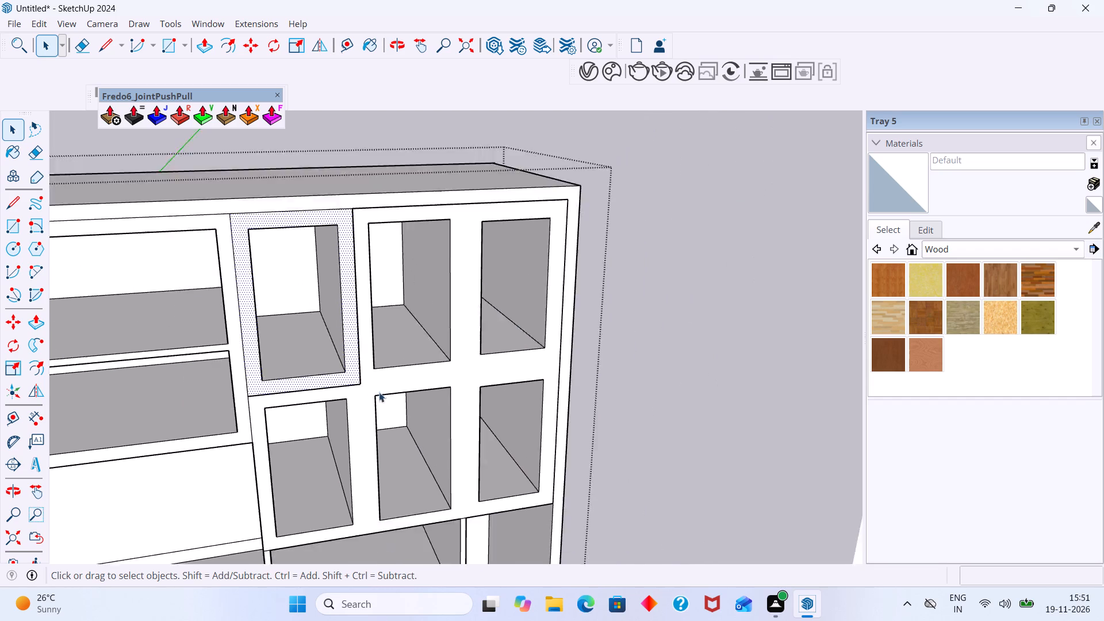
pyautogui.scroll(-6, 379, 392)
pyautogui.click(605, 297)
# Examine the seam lines around the tall unit's upper-left compartment from the front.
pyautogui.scroll(-1, 538, 309)
pyautogui.moveTo(459, 331); pyautogui.dragTo(374, 311, button='middle')
pyautogui.scroll(2, 371, 282)
pyautogui.scroll(1, 323, 305)
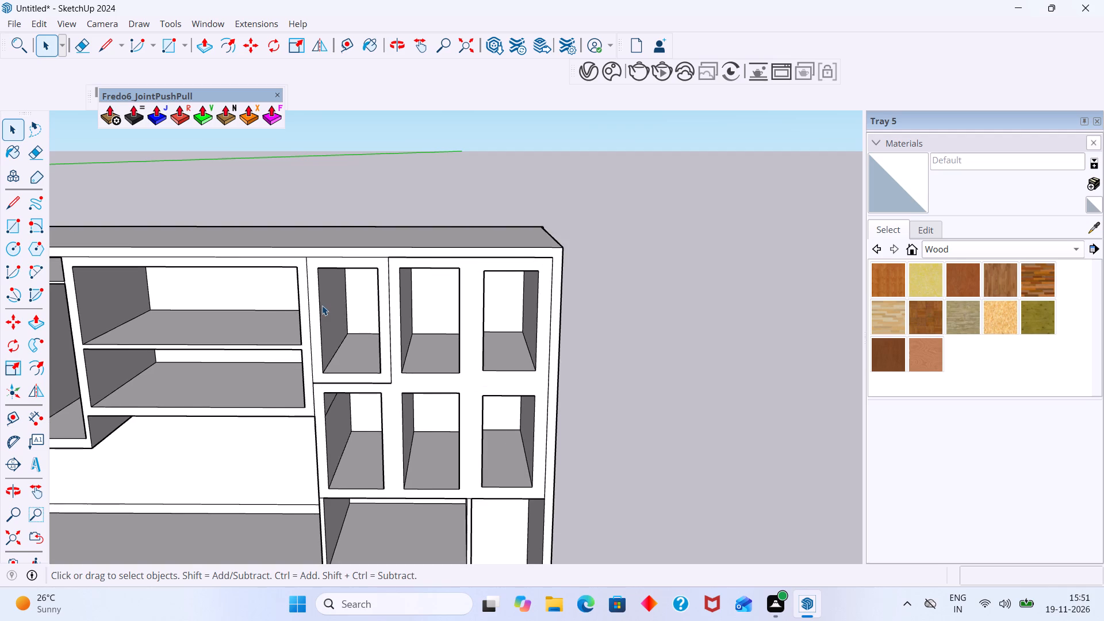
pyautogui.moveTo(321, 305); pyautogui.dragTo(289, 310, button='middle')
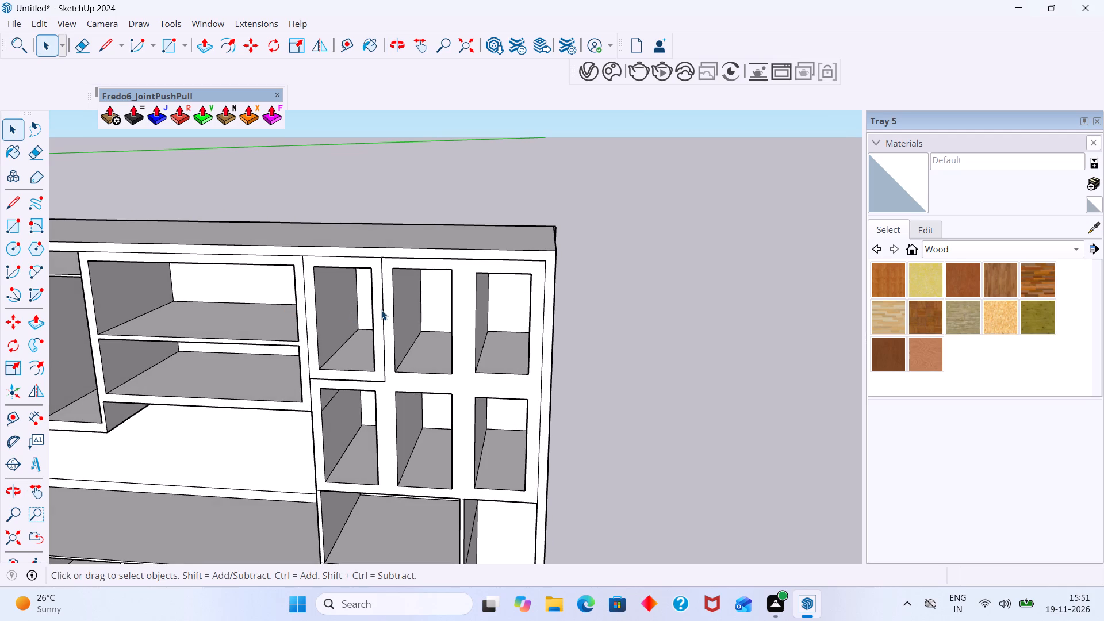
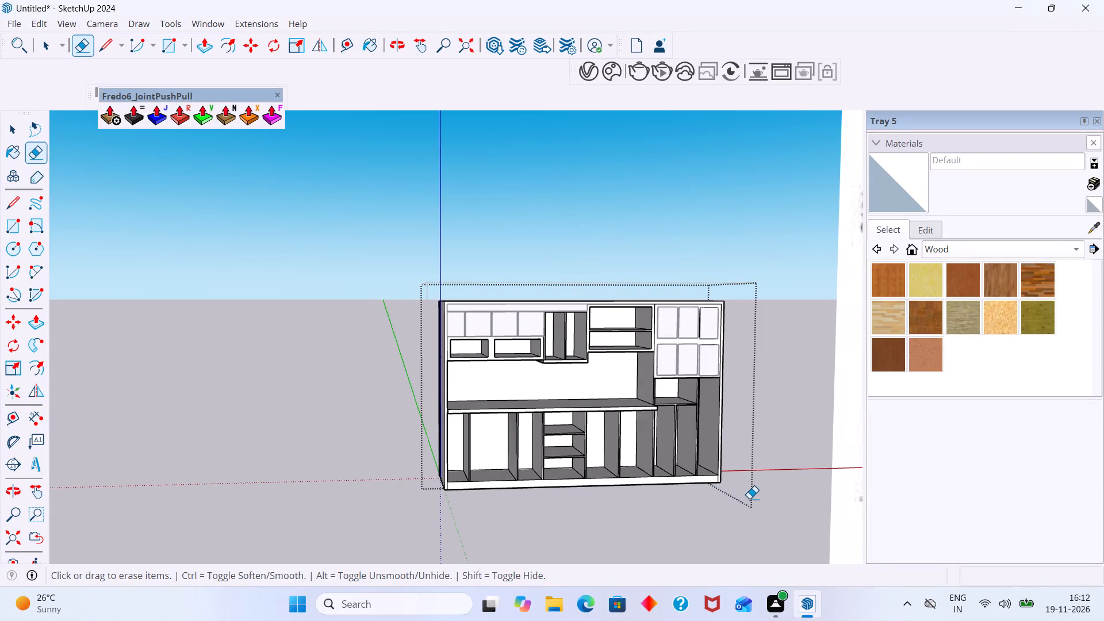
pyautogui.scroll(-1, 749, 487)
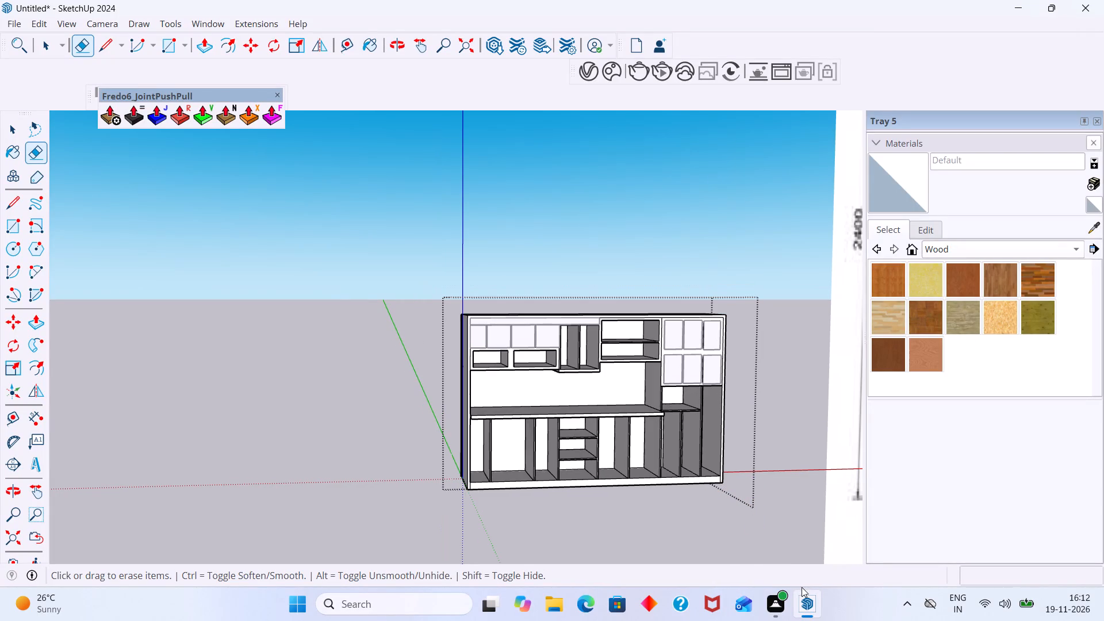
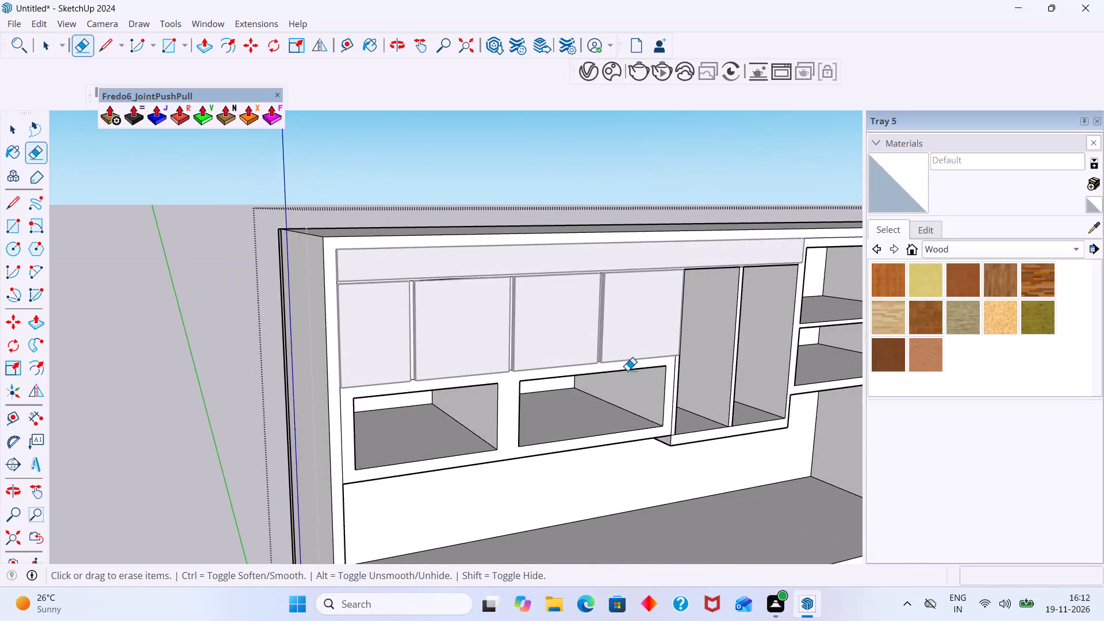
# Close the open group and examine the whole cabinet from several angles, checking the upper doors and open compartments.
pyautogui.scroll(-3, 624, 369)
pyautogui.press('space')
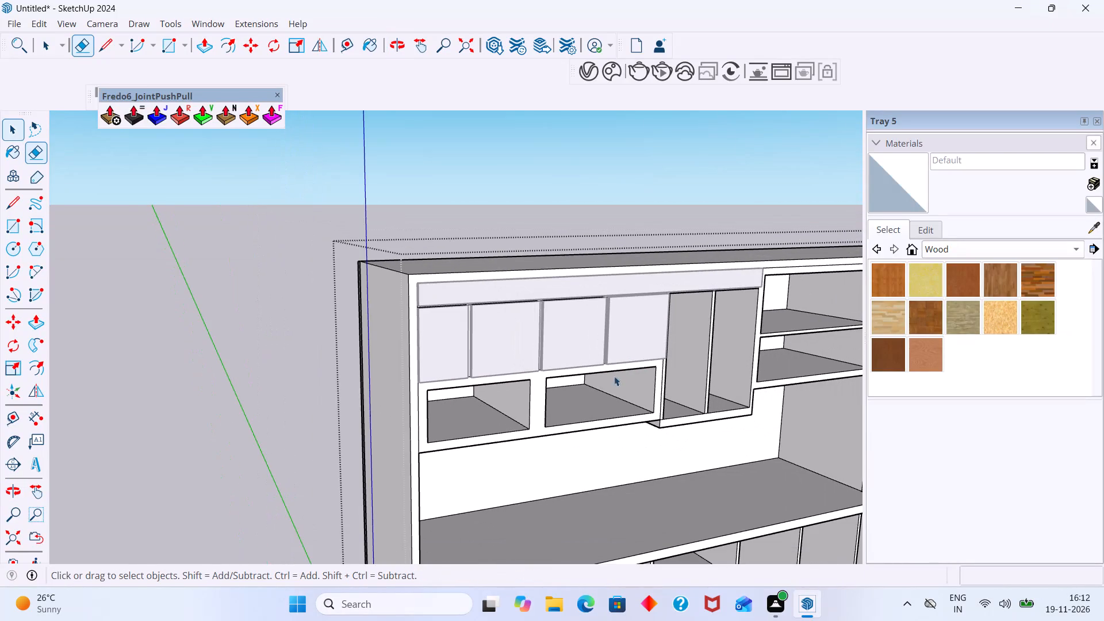
pyautogui.click(285, 439)
pyautogui.scroll(-5, 430, 401)
pyautogui.moveTo(453, 402); pyautogui.dragTo(403, 407, button='middle')
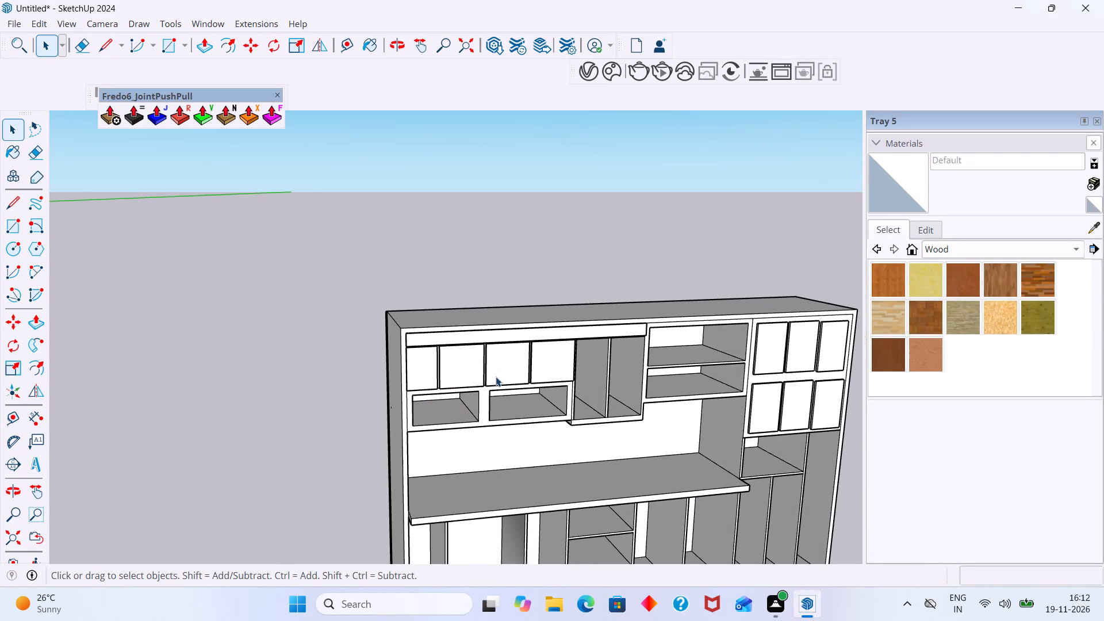
pyautogui.scroll(-2, 496, 377)
pyautogui.keyDown('shift'); pyautogui.moveTo(490, 383); pyautogui.dragTo(390, 339, button='middle'); pyautogui.keyUp('shift')
pyautogui.scroll(-4, 398, 332)
pyautogui.moveTo(497, 358); pyautogui.dragTo(441, 294, button='middle')
pyautogui.scroll(1, 467, 323)
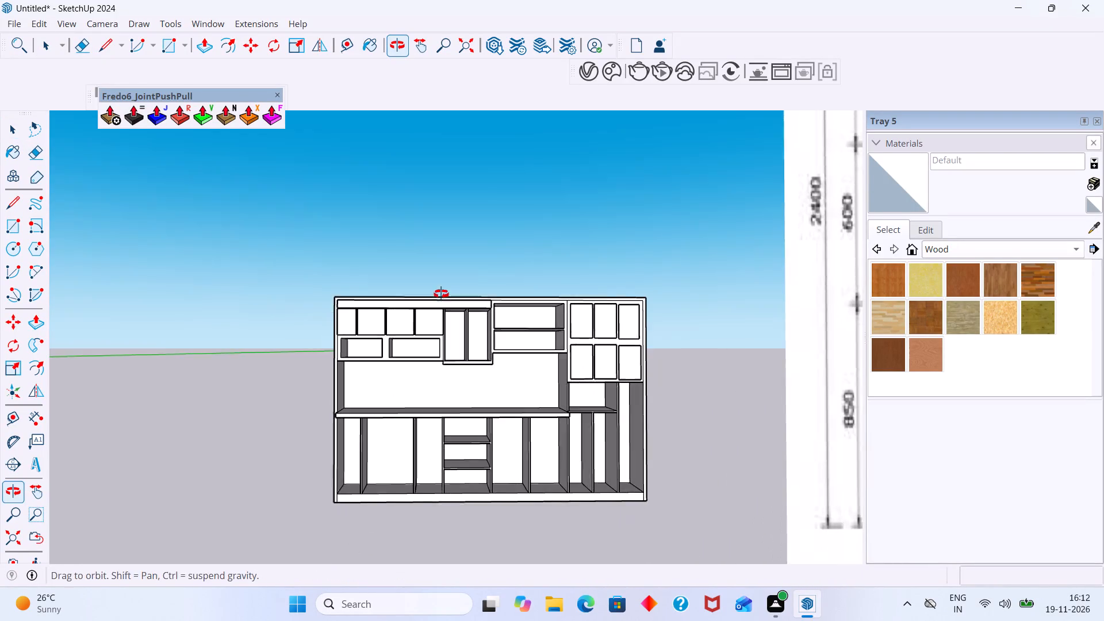
pyautogui.moveTo(441, 294); pyautogui.dragTo(438, 292, button='middle')
pyautogui.keyDown('shift'); pyautogui.moveTo(534, 362); pyautogui.dragTo(483, 287, button='middle'); pyautogui.keyUp('shift')
pyautogui.scroll(14, 517, 279)
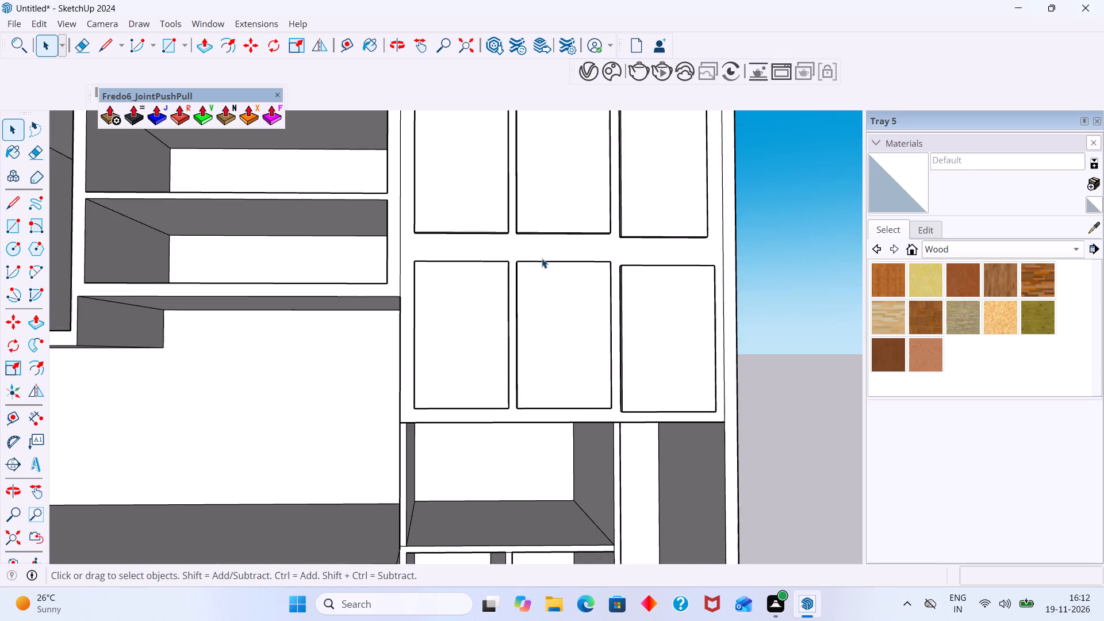
pyautogui.moveTo(542, 258); pyautogui.dragTo(623, 334, button='middle')
pyautogui.moveTo(580, 279); pyautogui.dragTo(281, 297, button='middle')
pyautogui.scroll(1, 364, 292)
pyautogui.scroll(-2, 364, 292)
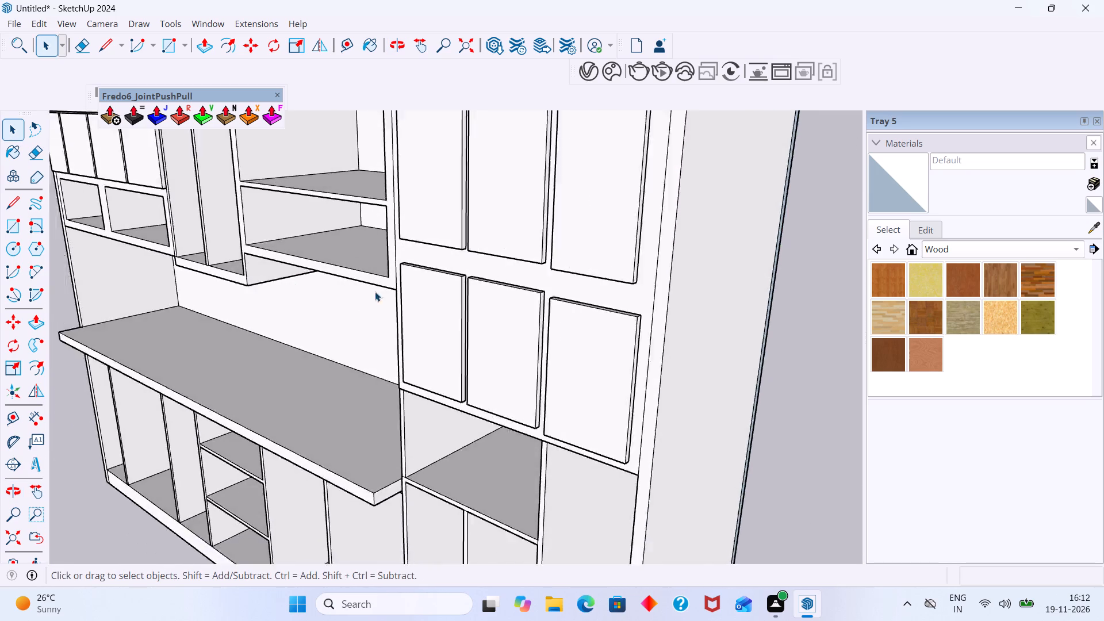
pyautogui.scroll(-7, 375, 292)
pyautogui.moveTo(378, 376); pyautogui.dragTo(667, 260, button='middle')
pyautogui.moveTo(553, 305); pyautogui.dragTo(616, 330, button='middle')
pyautogui.scroll(-2, 591, 310)
pyautogui.keyDown('shift'); pyautogui.moveTo(578, 322); pyautogui.dragTo(494, 439, button='middle'); pyautogui.keyUp('shift')
pyautogui.moveTo(499, 417); pyautogui.dragTo(692, 358, button='middle')
pyautogui.scroll(2, 481, 280)
pyautogui.moveTo(478, 277); pyautogui.dragTo(485, 289, button='middle')
pyautogui.scroll(2, 476, 291)
pyautogui.moveTo(474, 291); pyautogui.dragTo(426, 212, button='middle')
pyautogui.moveTo(354, 259); pyautogui.dragTo(362, 237, button='middle')
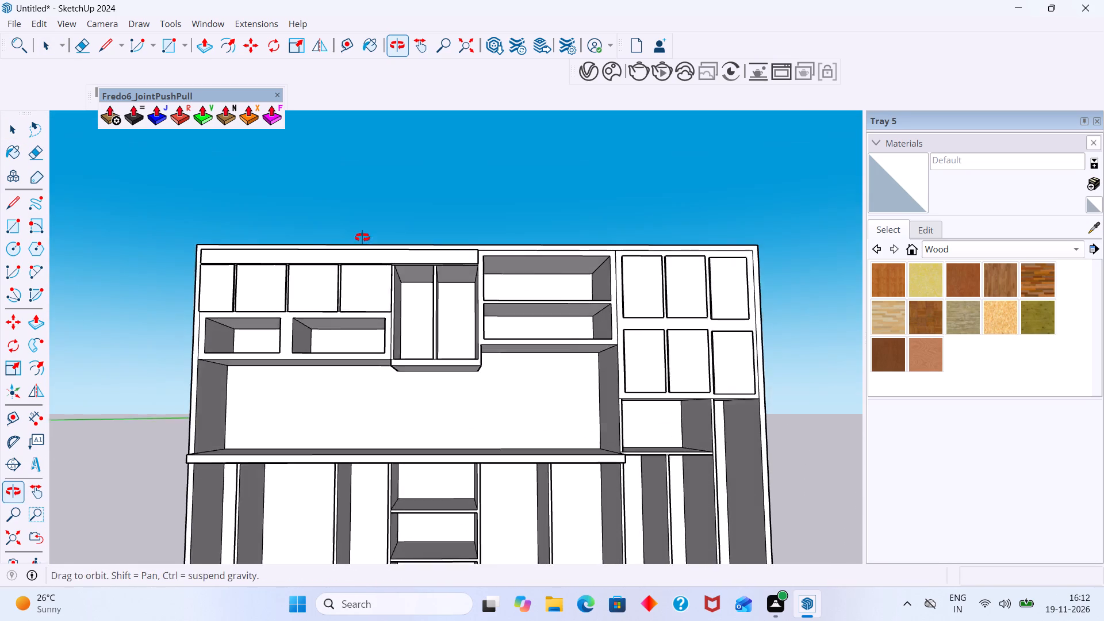
pyautogui.moveTo(362, 237); pyautogui.dragTo(369, 235, button='middle')
# Draw a rectangle over the tall upper opening beside the four small doors and make it a group.
pyautogui.scroll(17, 381, 258)
pyautogui.moveTo(412, 282); pyautogui.dragTo(328, 274, button='middle')
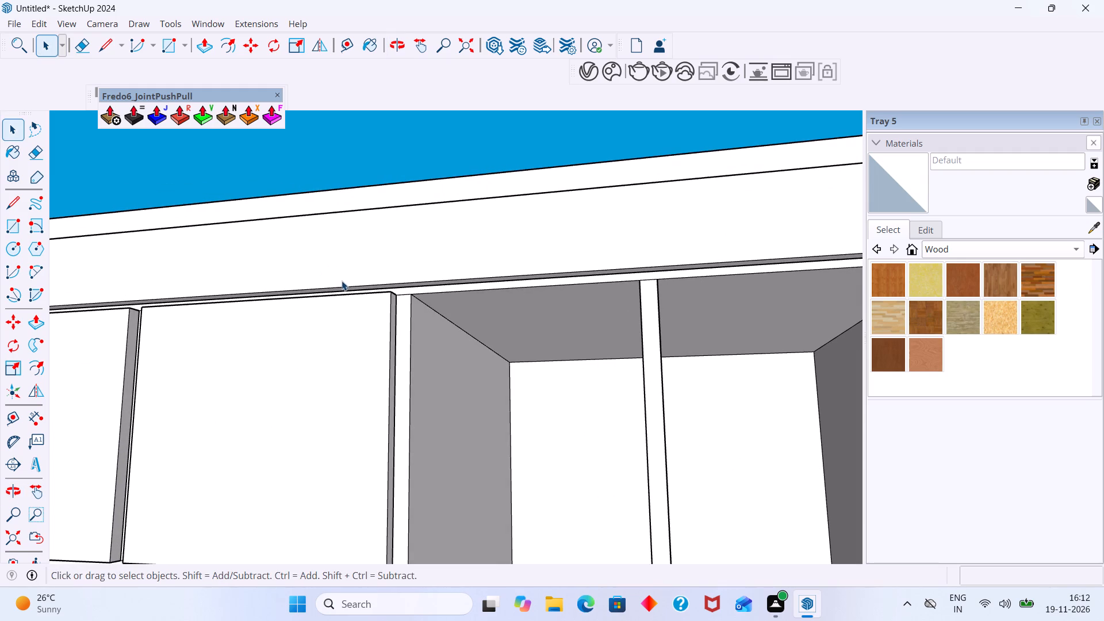
pyautogui.press('r')
pyautogui.click(411, 296)
pyautogui.scroll(-8, 439, 386)
pyautogui.moveTo(494, 412); pyautogui.dragTo(485, 219, button='middle')
pyautogui.scroll(-3, 489, 232)
pyautogui.moveTo(587, 331); pyautogui.dragTo(581, 387, button='middle')
pyautogui.scroll(7, 521, 286)
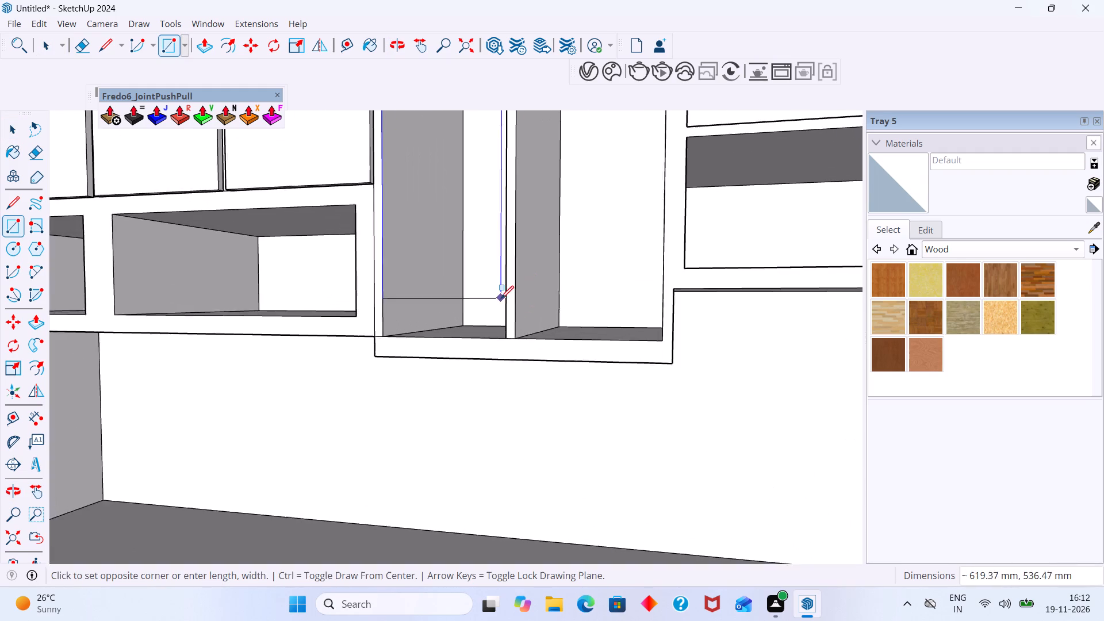
pyautogui.scroll(2, 501, 298)
pyautogui.click(511, 363)
pyautogui.press('space')
pyautogui.doubleClick(486, 318)
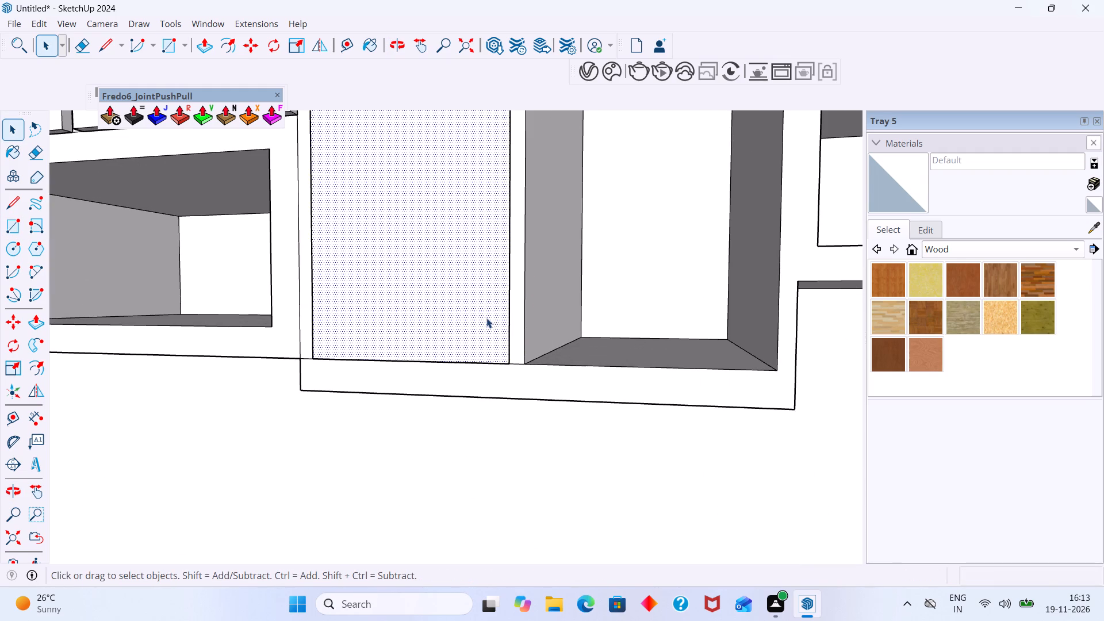
pyautogui.rightClick(486, 319)
pyautogui.click(535, 131)
# Open the new tall door group and push/pull its face out 18 mm.
pyautogui.tripleClick(486, 202)
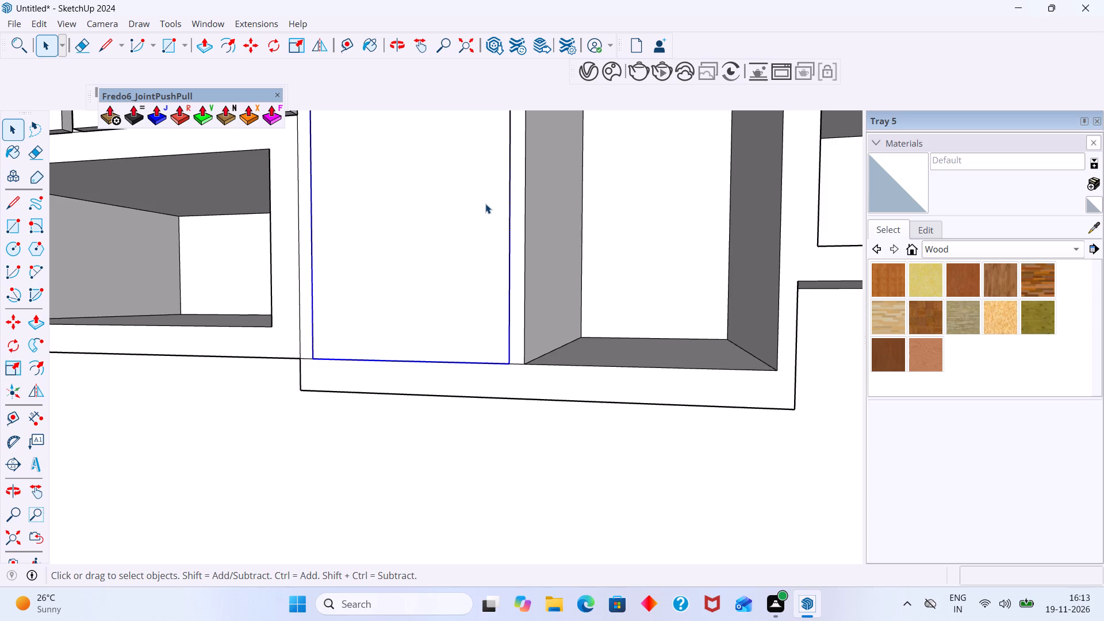
pyautogui.click(485, 209)
pyautogui.press('p')
pyautogui.click(486, 210)
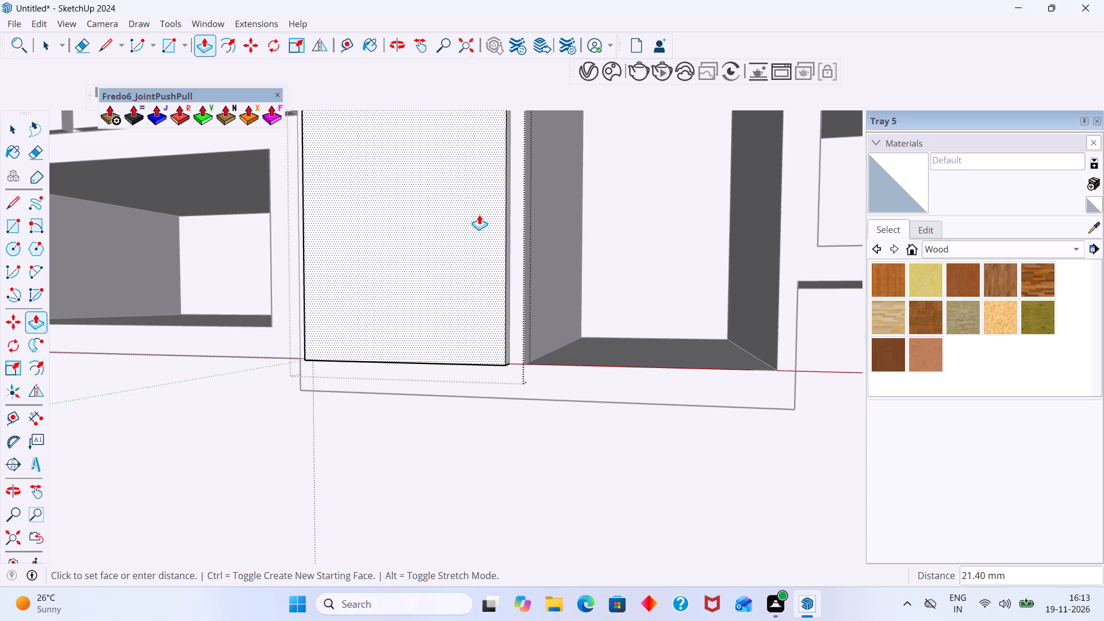
pyautogui.write('18')
pyautogui.press('Return')
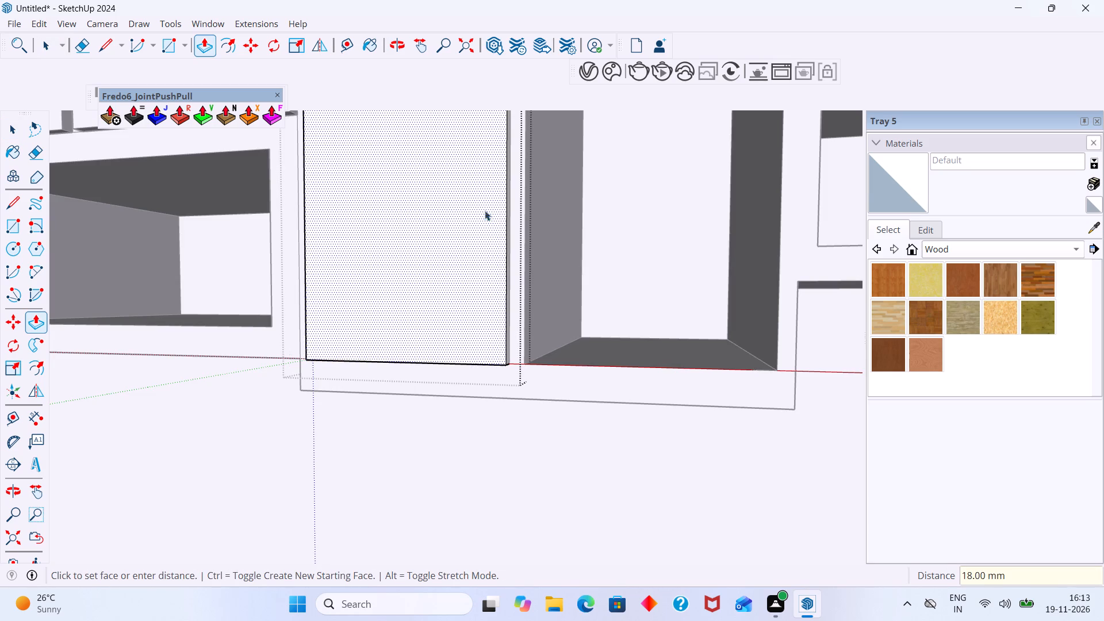
pyautogui.press('space')
pyautogui.scroll(-18, 489, 217)
pyautogui.click(244, 269)
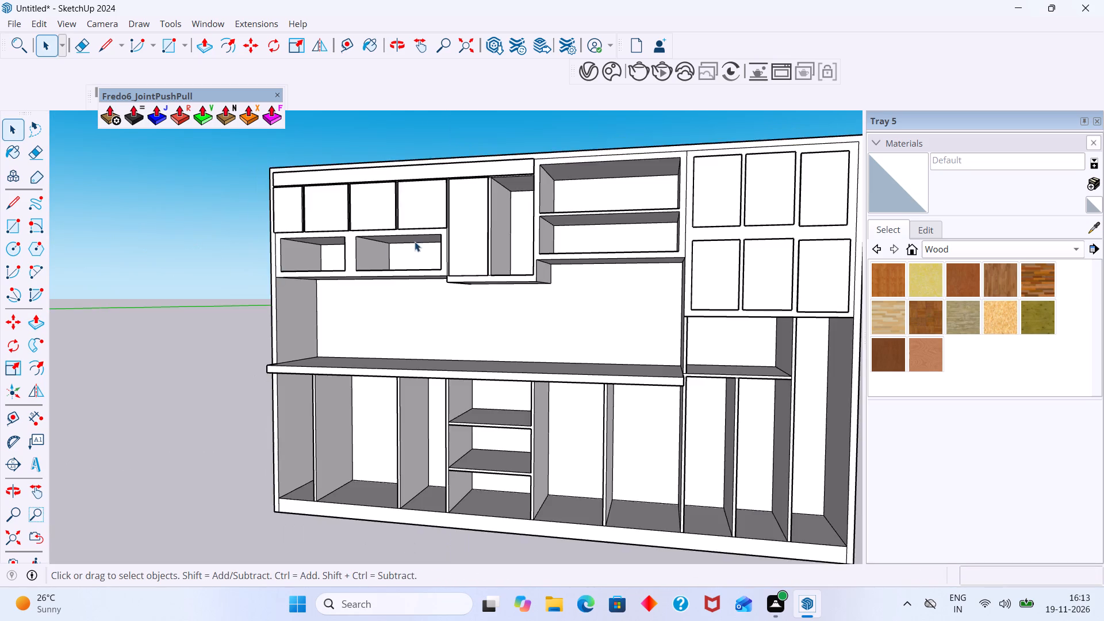
# Copy the tall door panel horizontally by about 272 mm to cover the adjoining tall opening.
pyautogui.moveTo(417, 248); pyautogui.dragTo(498, 325, button='middle')
pyautogui.scroll(-1, 457, 321)
pyautogui.moveTo(489, 240); pyautogui.dragTo(554, 252, button='middle')
pyautogui.scroll(9, 447, 197)
pyautogui.moveTo(439, 193); pyautogui.dragTo(474, 183, button='middle')
pyautogui.scroll(4, 455, 178)
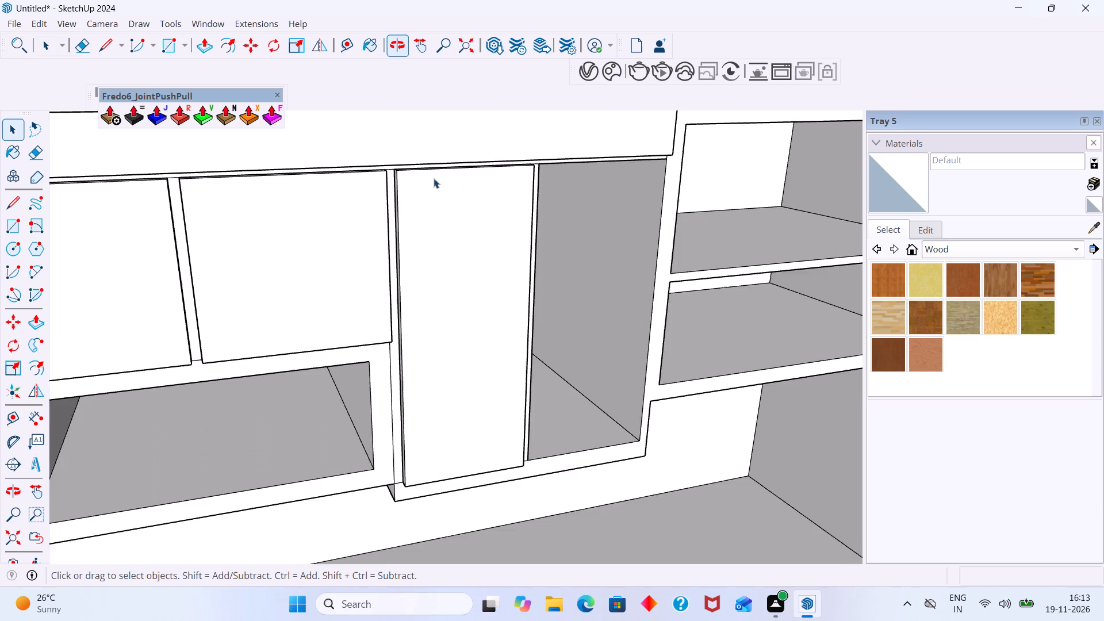
pyautogui.scroll(2, 434, 178)
pyautogui.click(431, 179)
pyautogui.press('m')
pyautogui.scroll(5, 403, 171)
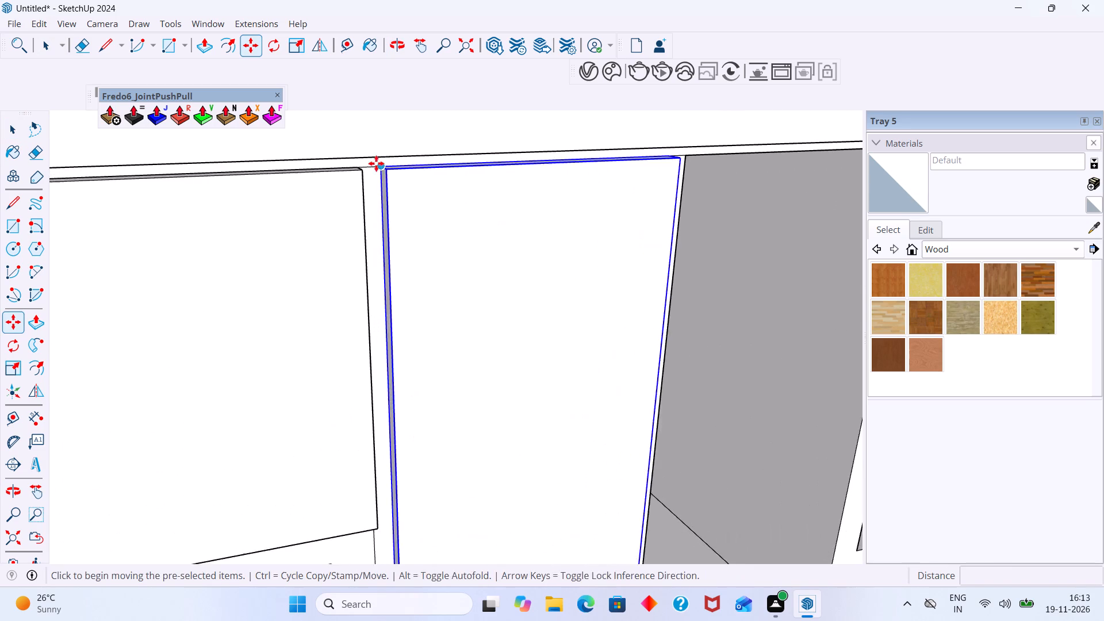
pyautogui.scroll(12, 376, 163)
pyautogui.click(387, 168)
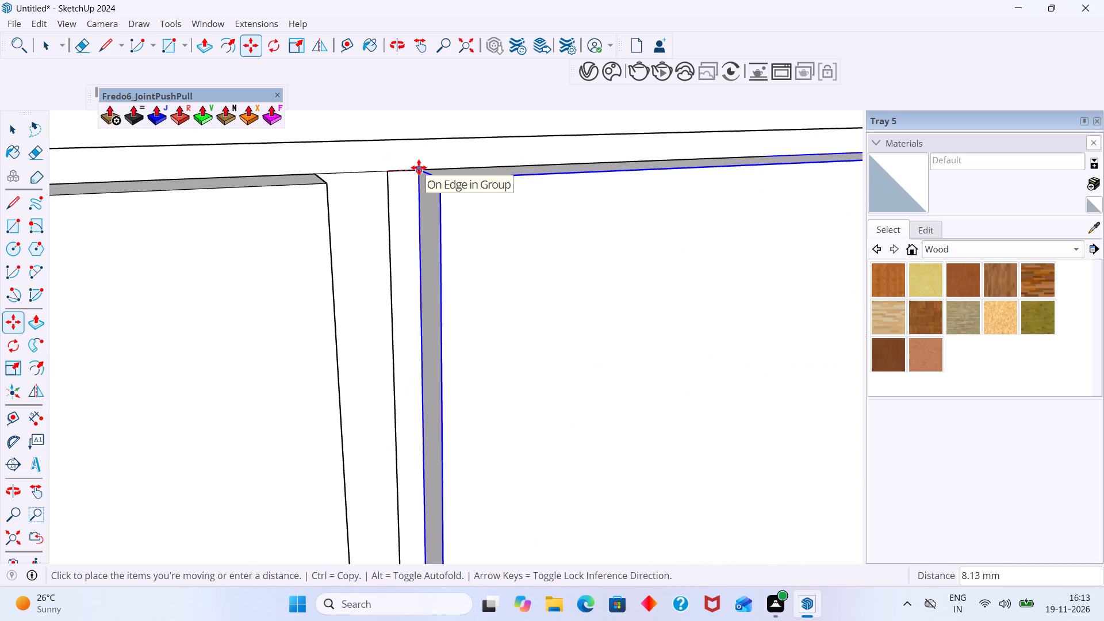
pyautogui.scroll(-8, 488, 156)
pyautogui.keyDown('shift'); pyautogui.moveTo(618, 170); pyautogui.dragTo(390, 171, button='middle'); pyautogui.keyUp('shift')
pyautogui.scroll(-8, 391, 165)
pyautogui.moveTo(482, 171); pyautogui.dragTo(402, 180, button='middle')
pyautogui.moveTo(500, 186); pyautogui.dragTo(341, 177, button='middle')
pyautogui.scroll(11, 489, 162)
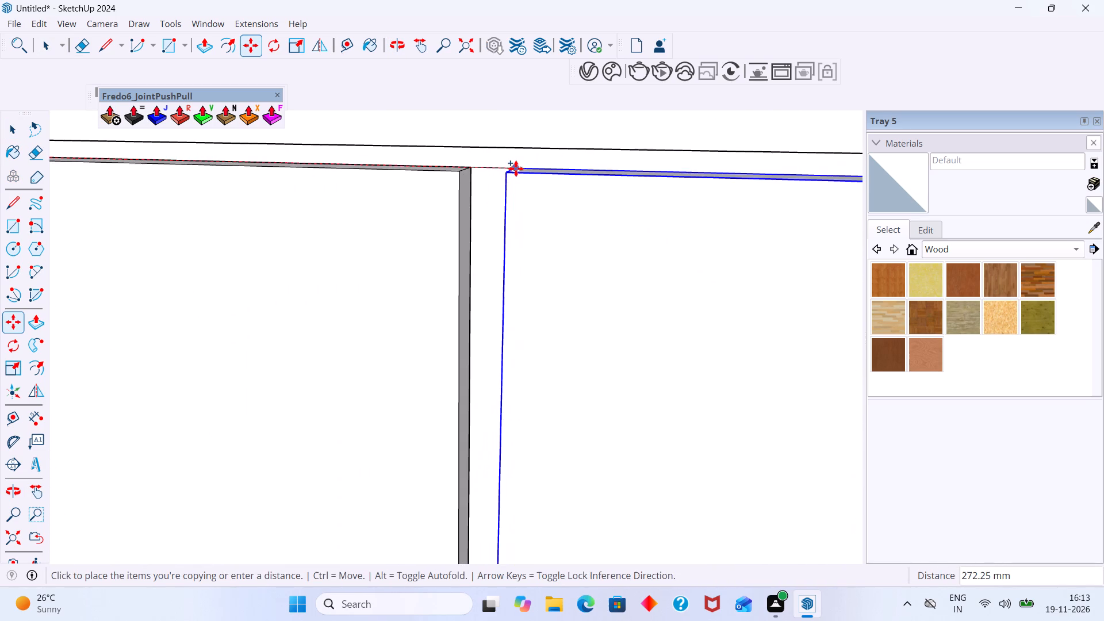
pyautogui.click(516, 166)
pyautogui.scroll(-17, 517, 168)
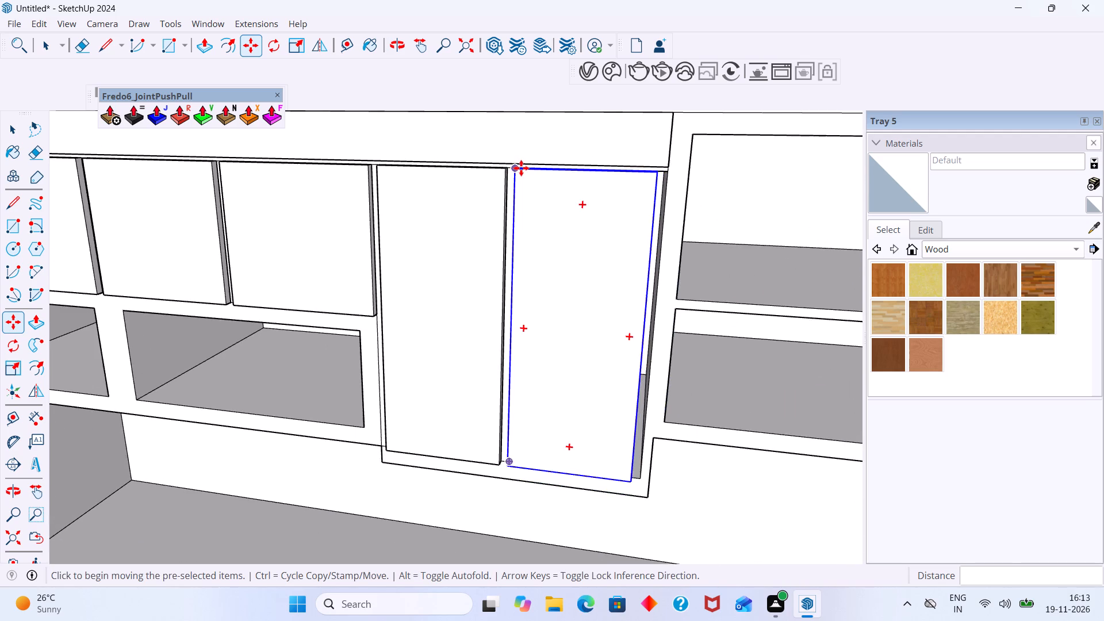
pyautogui.scroll(-1, 521, 168)
pyautogui.press('space')
pyautogui.scroll(-10, 316, 281)
pyautogui.click(112, 327)
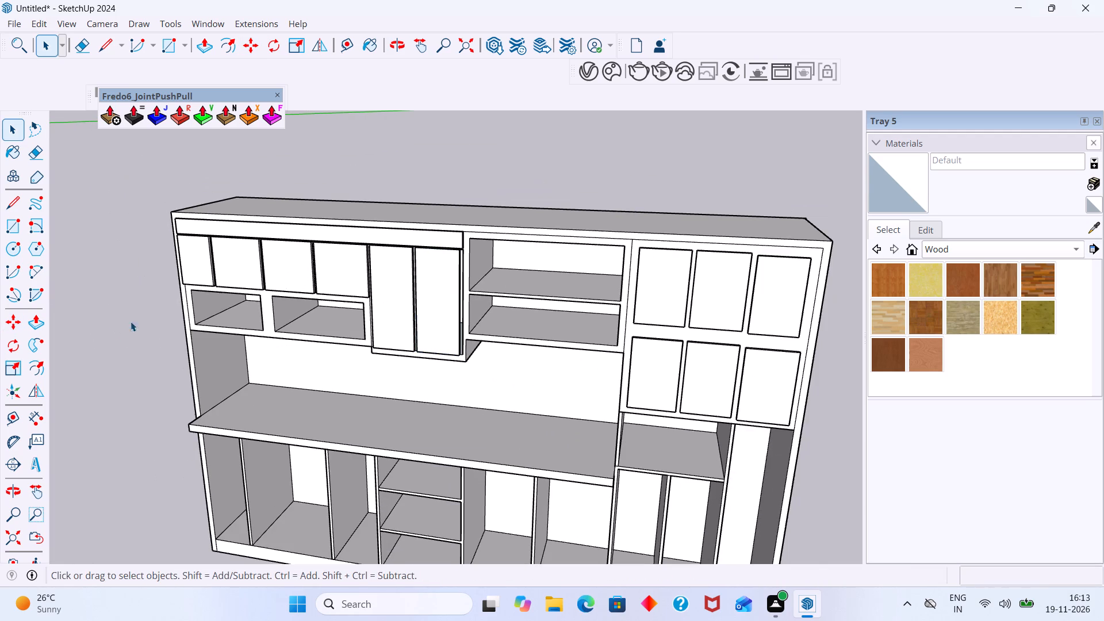
# Scale the copied tall door's width by about 1.07 so it reaches the outer edge of its opening.
pyautogui.moveTo(481, 232); pyautogui.dragTo(365, 239, button='middle')
pyautogui.scroll(18, 421, 264)
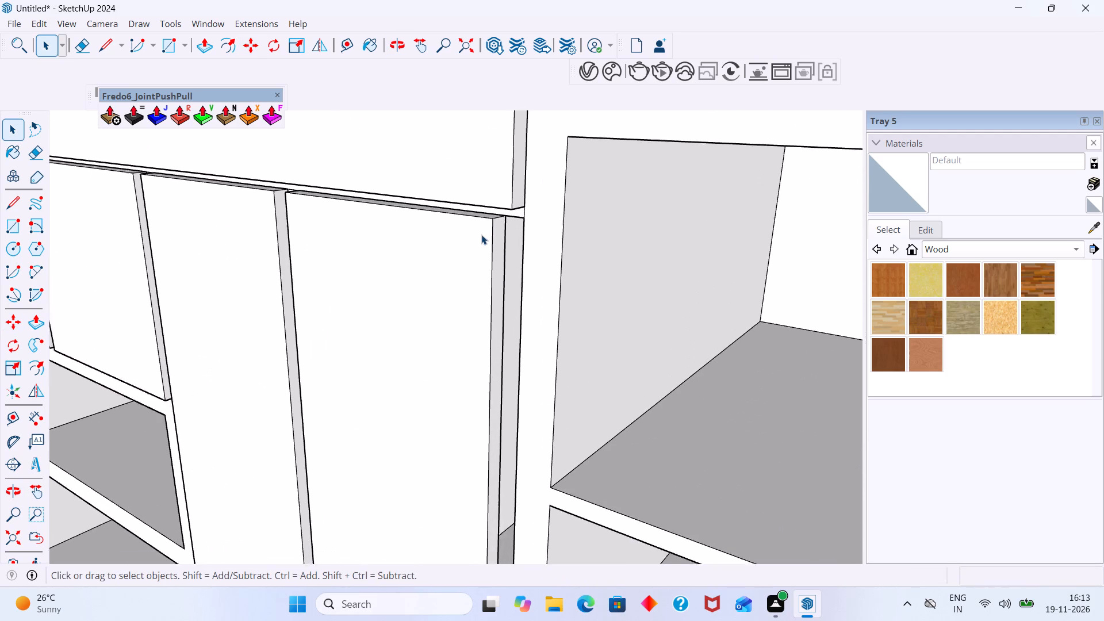
pyautogui.scroll(1, 481, 235)
pyautogui.click(481, 232)
pyautogui.press('s')
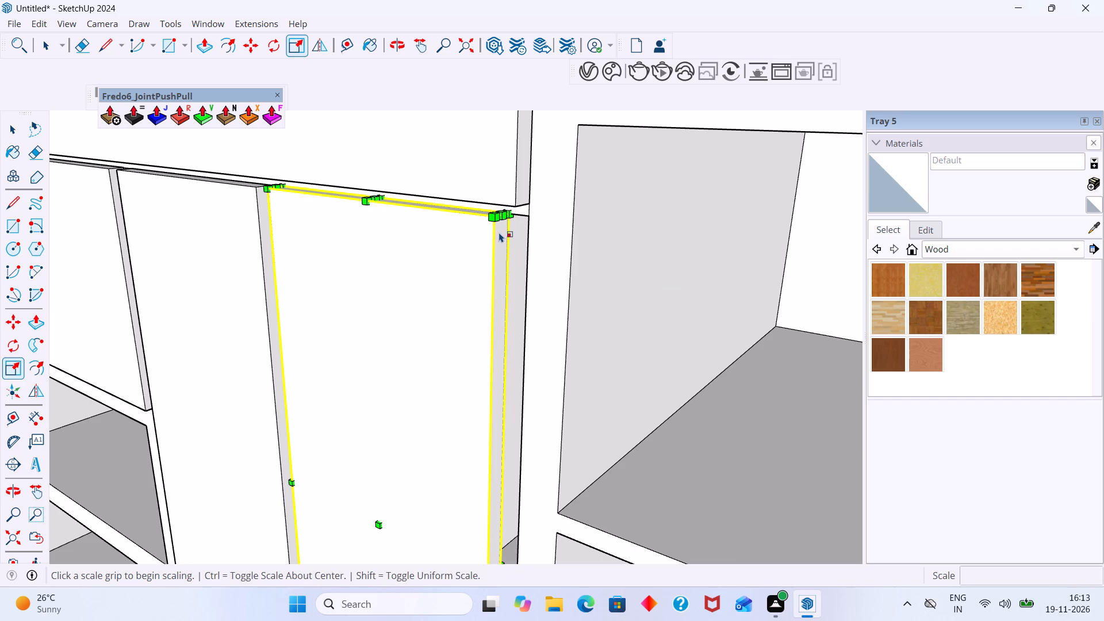
pyautogui.click(507, 216)
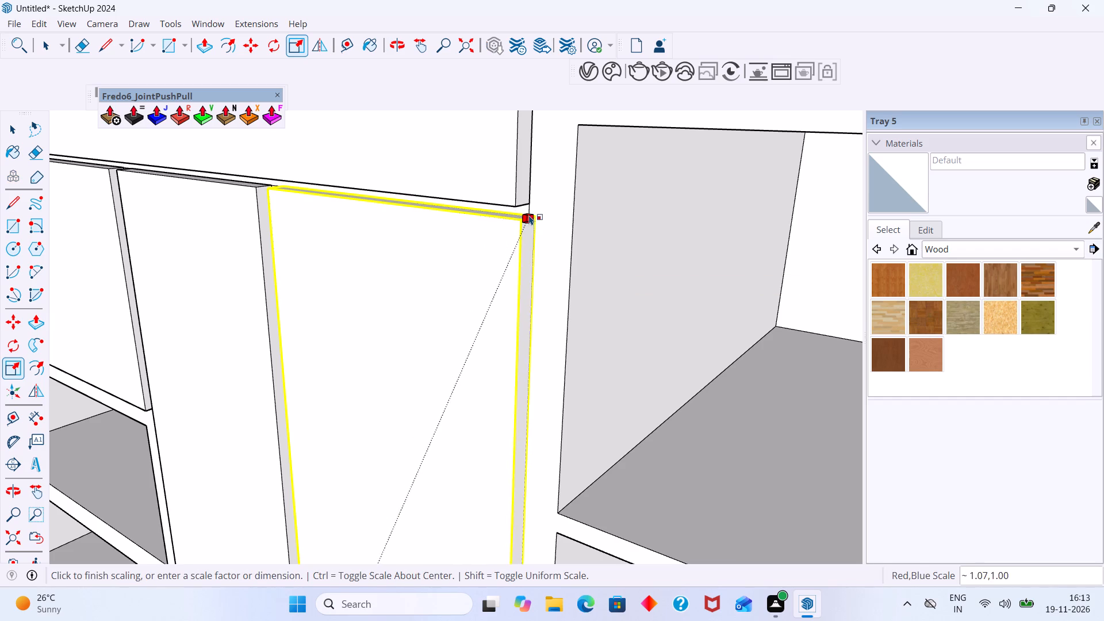
pyautogui.scroll(5, 529, 215)
pyautogui.click(529, 214)
pyautogui.scroll(-6, 529, 217)
pyautogui.press('space')
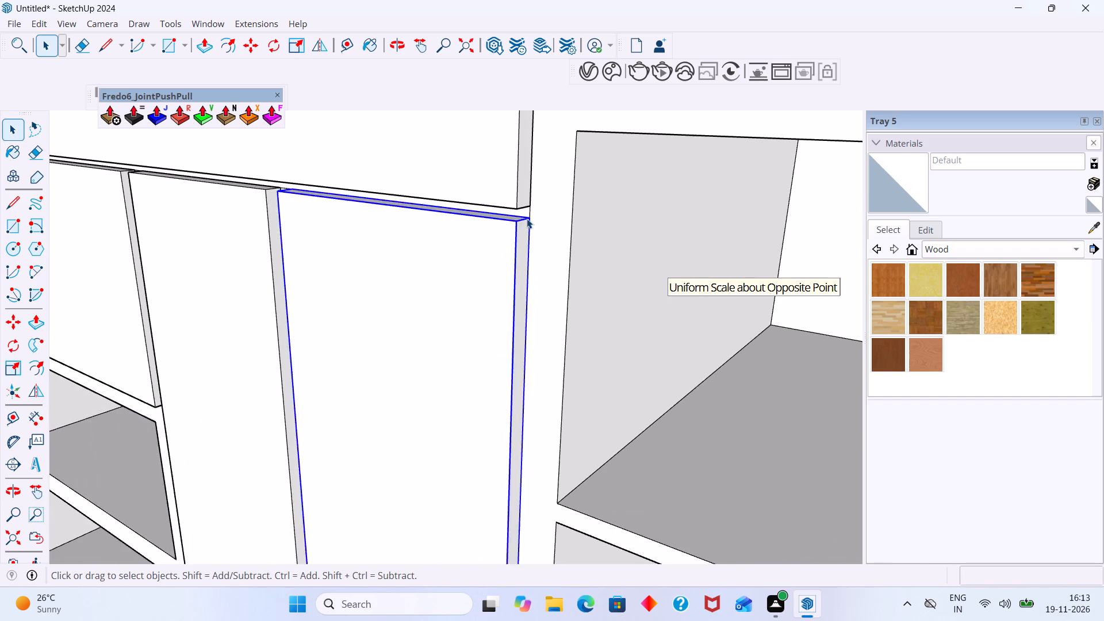
pyautogui.scroll(-20, 526, 226)
pyautogui.scroll(-2, 526, 226)
pyautogui.click(576, 154)
# Examine the two tall doors from below and the whole cabinet from the front and side.
pyautogui.scroll(-2, 528, 198)
pyautogui.moveTo(521, 283); pyautogui.dragTo(546, 276, button='middle')
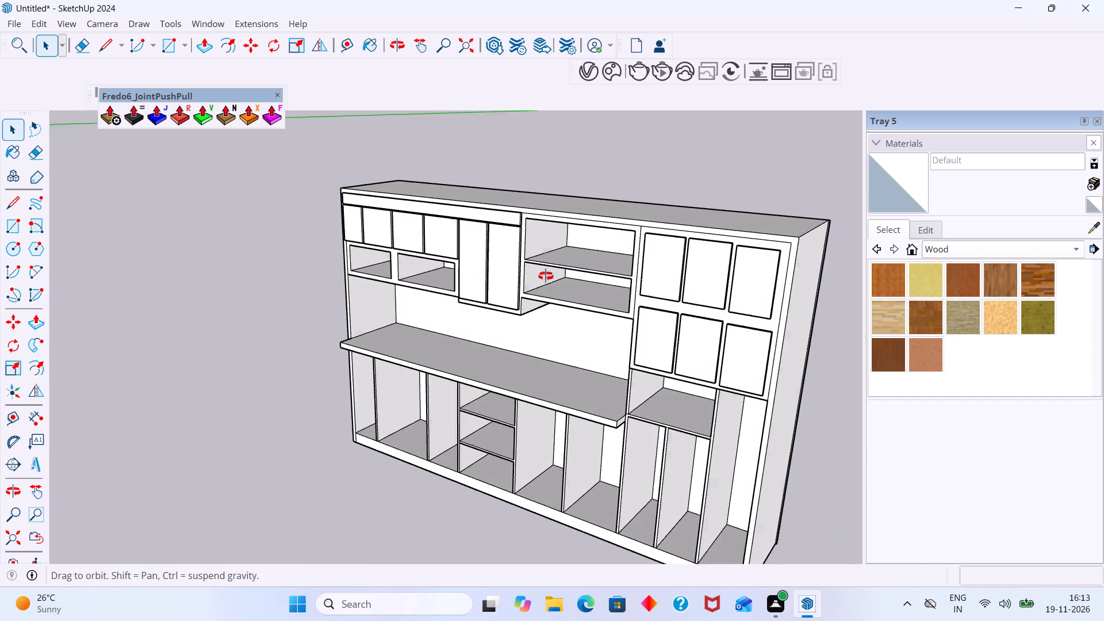
pyautogui.moveTo(546, 276); pyautogui.dragTo(592, 269, button='middle')
pyautogui.scroll(5, 534, 268)
pyautogui.moveTo(494, 302); pyautogui.dragTo(515, 160, button='middle')
pyautogui.moveTo(474, 393); pyautogui.dragTo(495, 259, button='middle')
pyautogui.scroll(6, 459, 374)
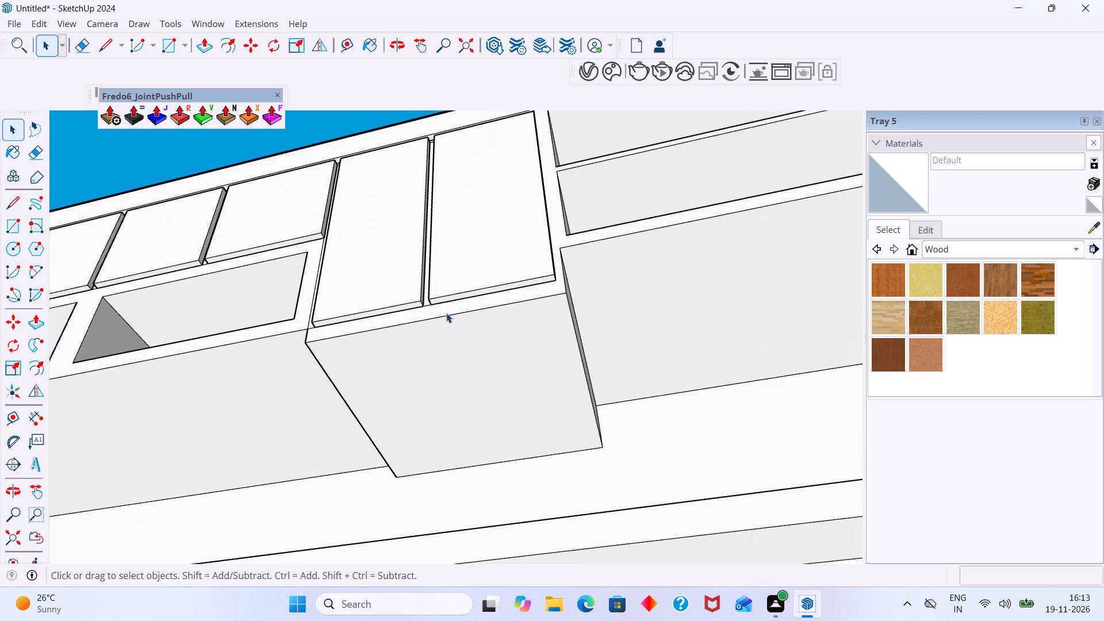
pyautogui.scroll(12, 446, 313)
pyautogui.scroll(-15, 426, 297)
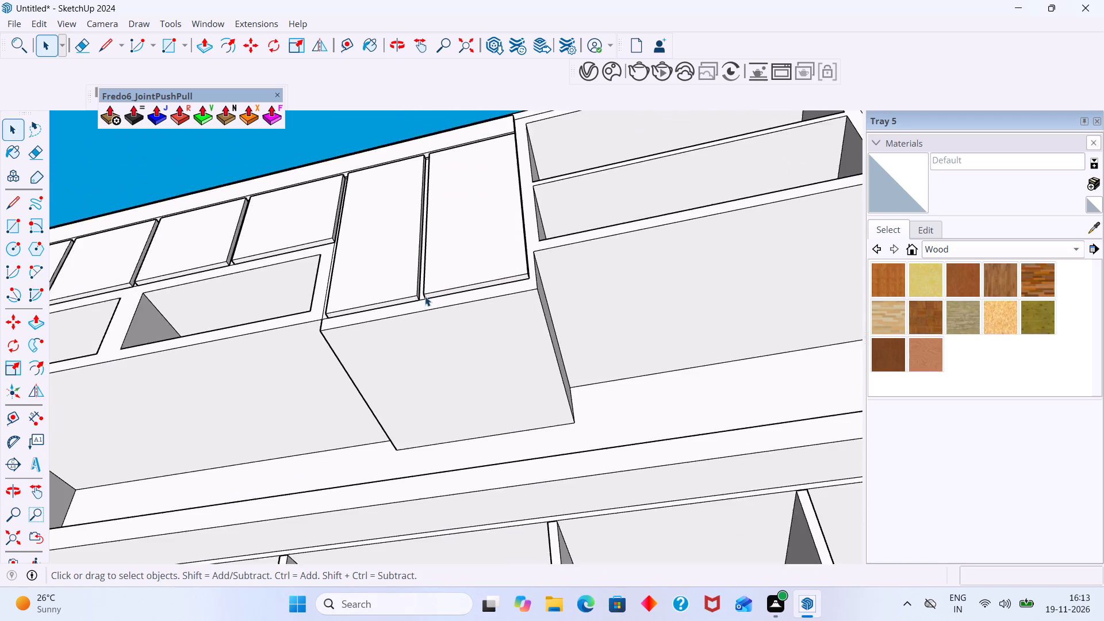
pyautogui.scroll(-11, 425, 296)
pyautogui.moveTo(431, 292); pyautogui.dragTo(491, 419, button='middle')
pyautogui.moveTo(476, 392); pyautogui.dragTo(528, 521, button='middle')
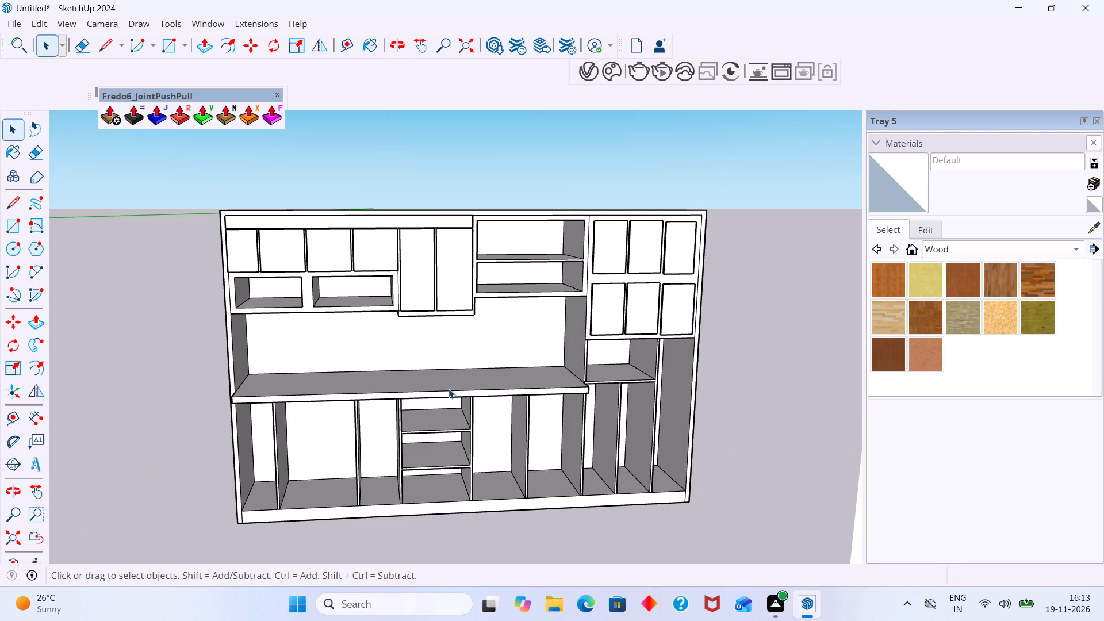
pyautogui.moveTo(434, 392); pyautogui.dragTo(539, 293, button='middle')
pyautogui.moveTo(542, 292); pyautogui.dragTo(657, 295, button='middle')
# Draw a 482.5 × 227 mm rectangle over the first small opening below the upper doors and make it a group.
pyautogui.scroll(1, 515, 233)
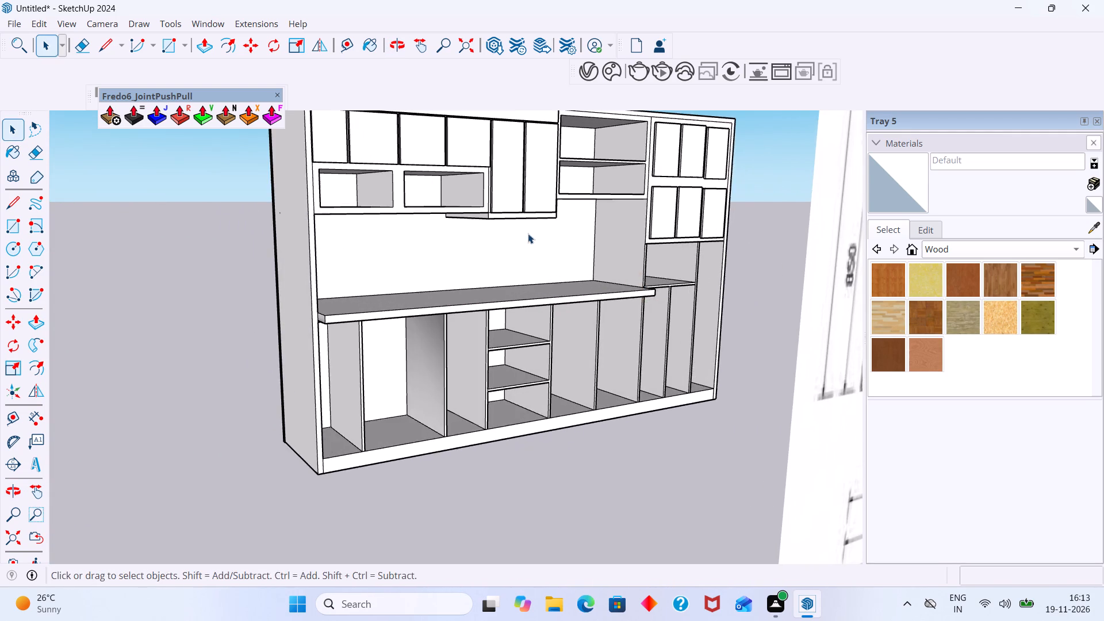
pyautogui.moveTo(528, 233); pyautogui.dragTo(415, 243, button='middle')
pyautogui.press('r')
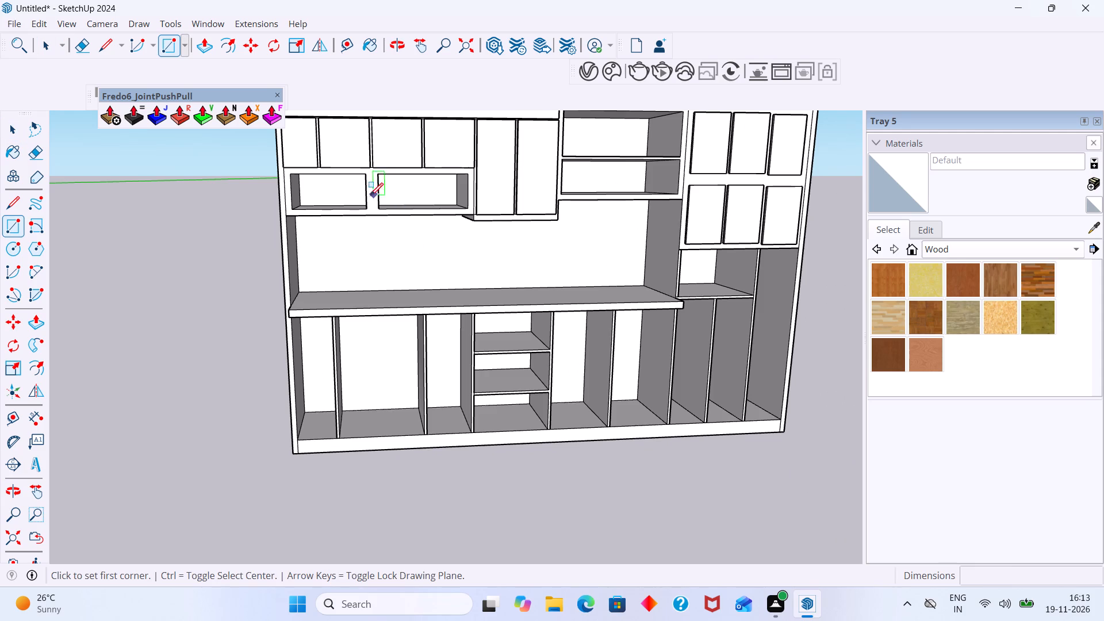
pyautogui.scroll(7, 303, 179)
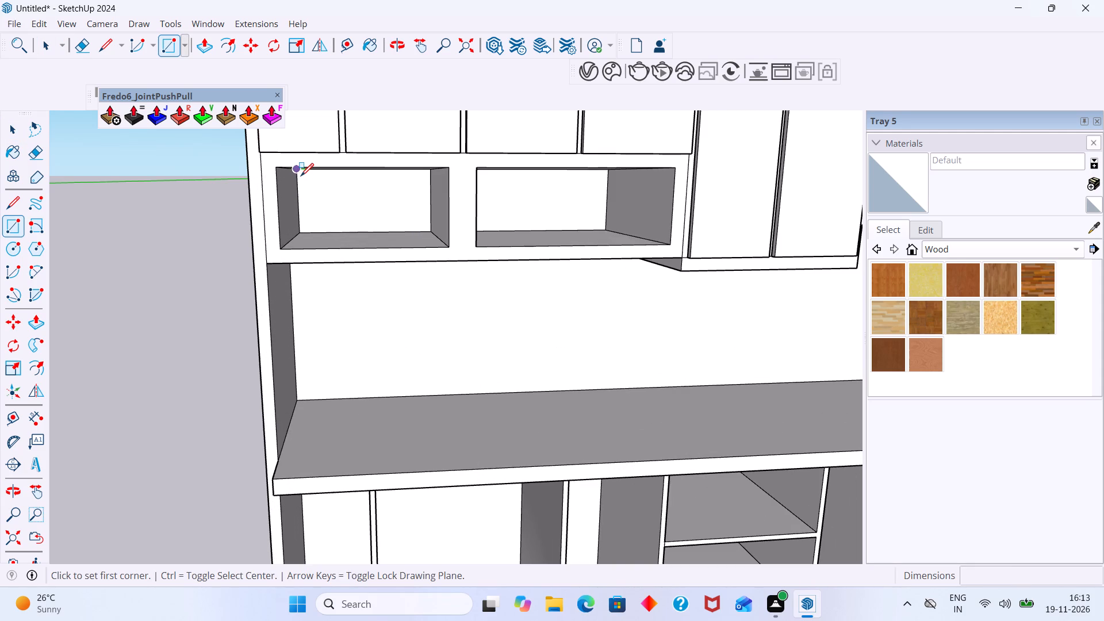
pyautogui.scroll(1, 299, 174)
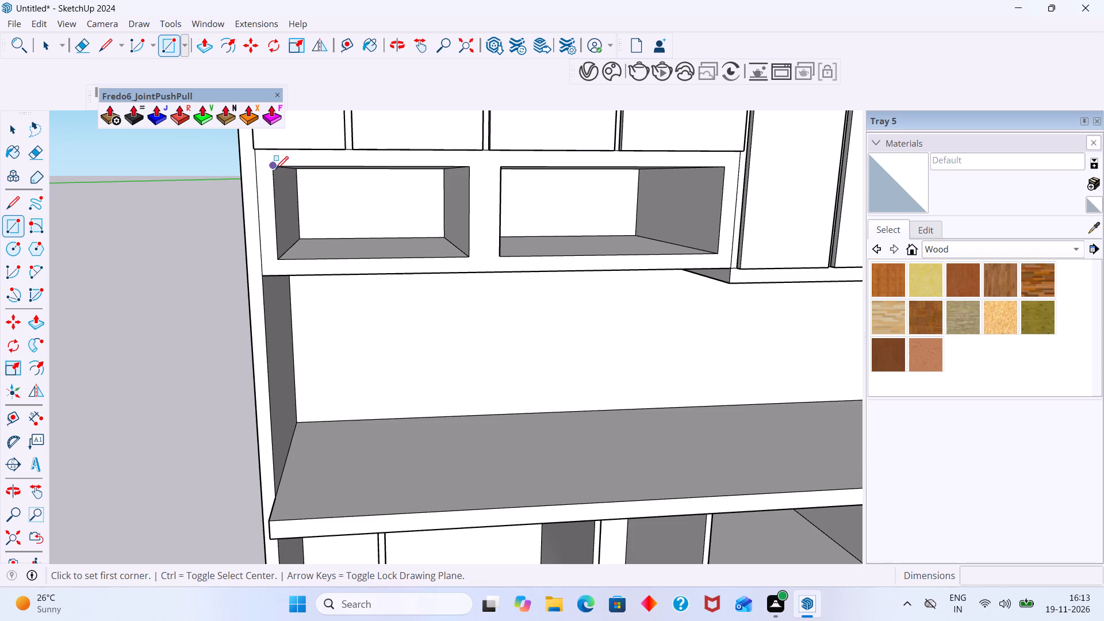
pyautogui.click(275, 168)
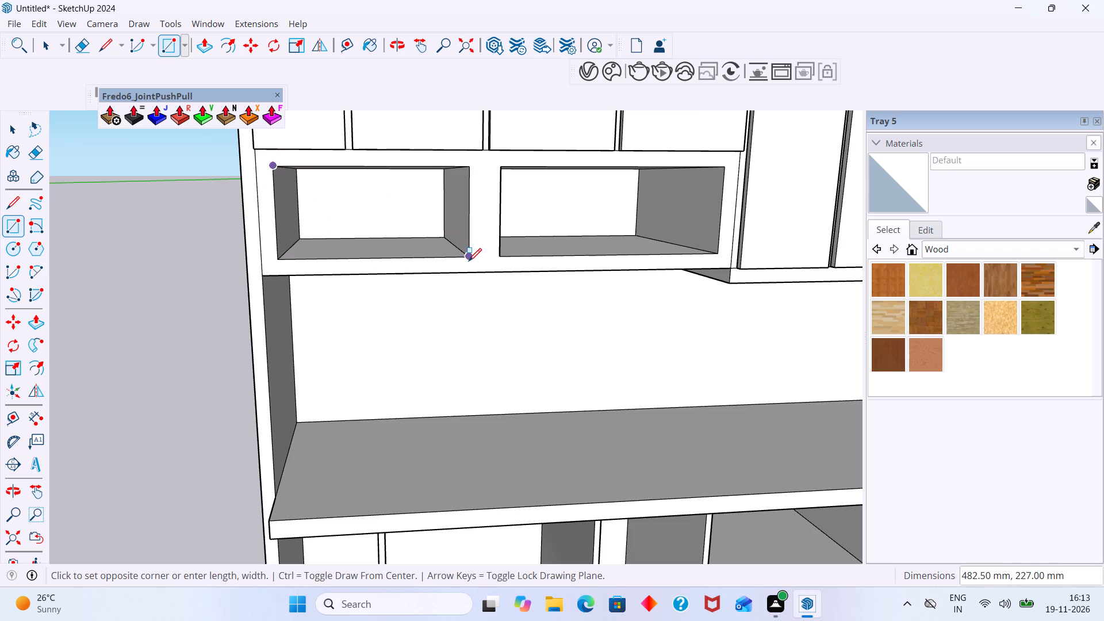
pyautogui.click(469, 258)
pyautogui.press('space')
pyautogui.doubleClick(451, 236)
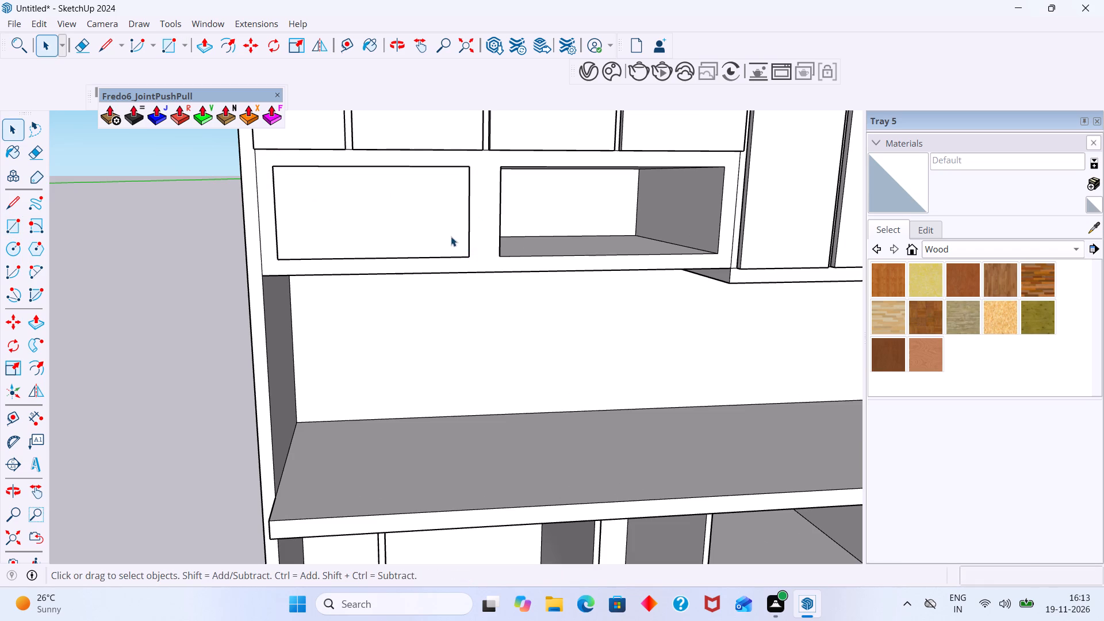
pyautogui.rightClick(444, 237)
pyautogui.click(511, 140)
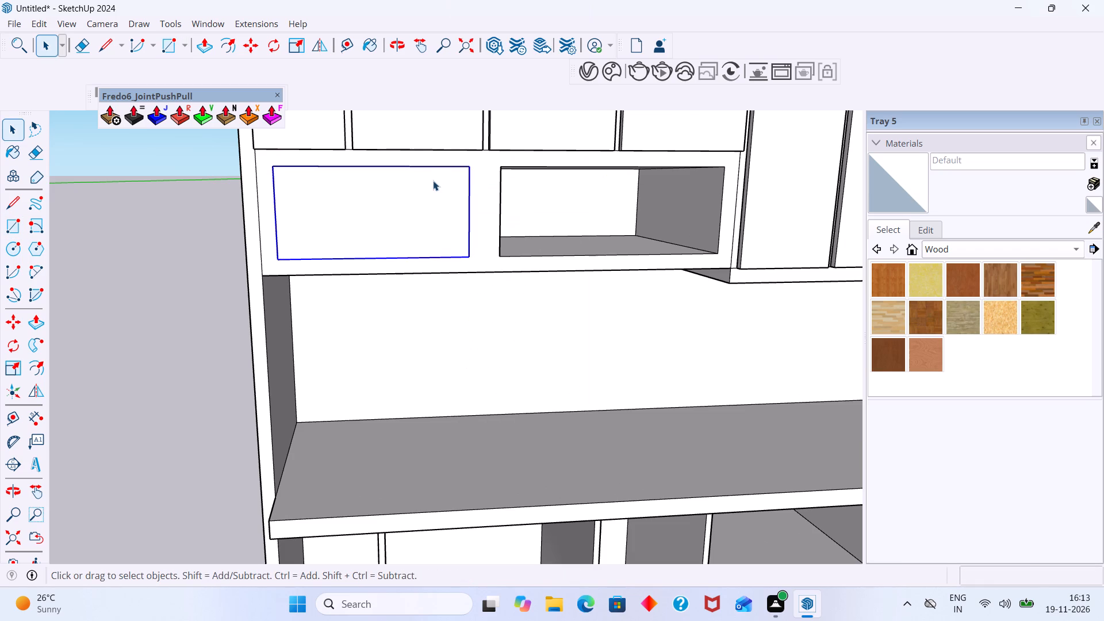
# Extrude the face of the first small door group 18 mm outward and leave the group.
pyautogui.doubleClick(433, 181)
pyautogui.doubleClick(438, 194)
pyautogui.doubleClick(435, 205)
pyautogui.click(434, 213)
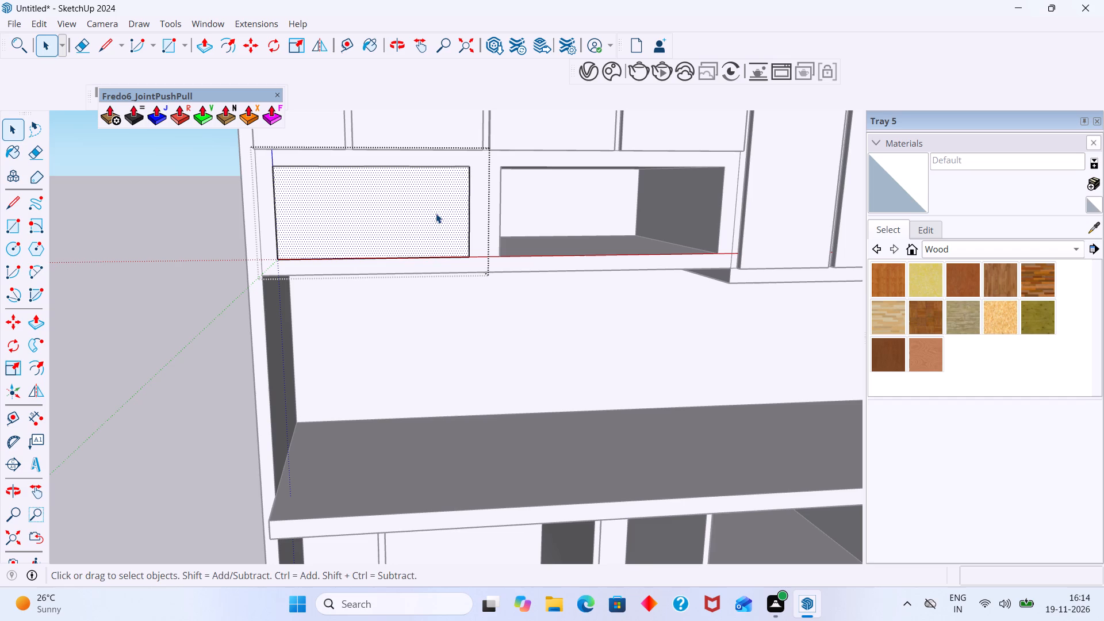
pyautogui.press('p')
pyautogui.click(440, 213)
pyautogui.moveTo(430, 215); pyautogui.dragTo(351, 239, button='middle')
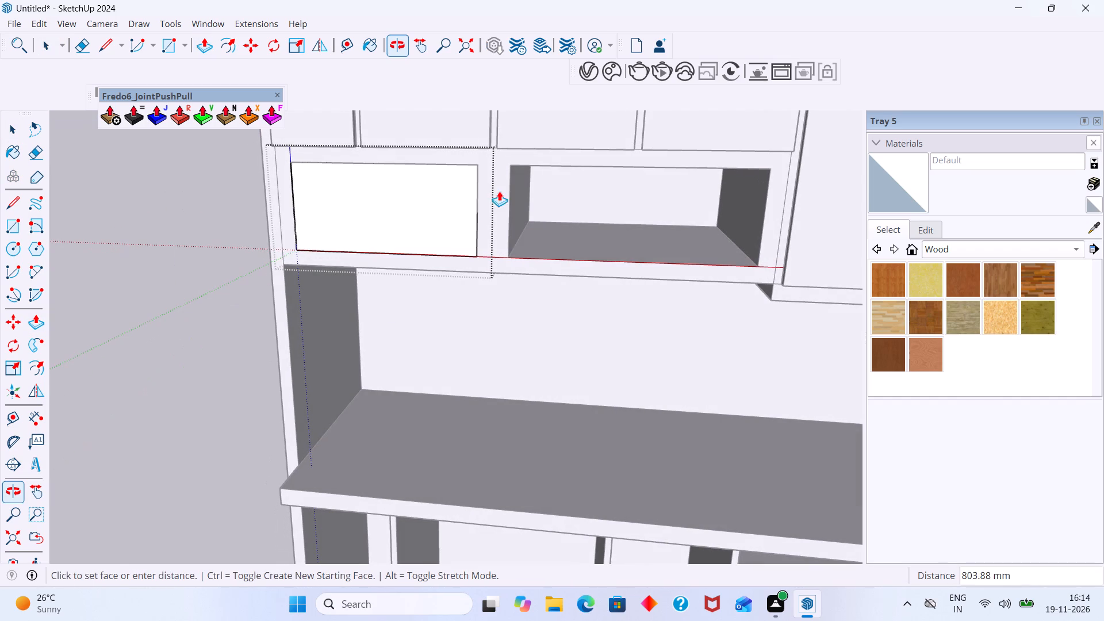
pyautogui.write('18')
pyautogui.press('Return')
pyautogui.press('space')
pyautogui.scroll(-7, 451, 207)
pyautogui.click(281, 241)
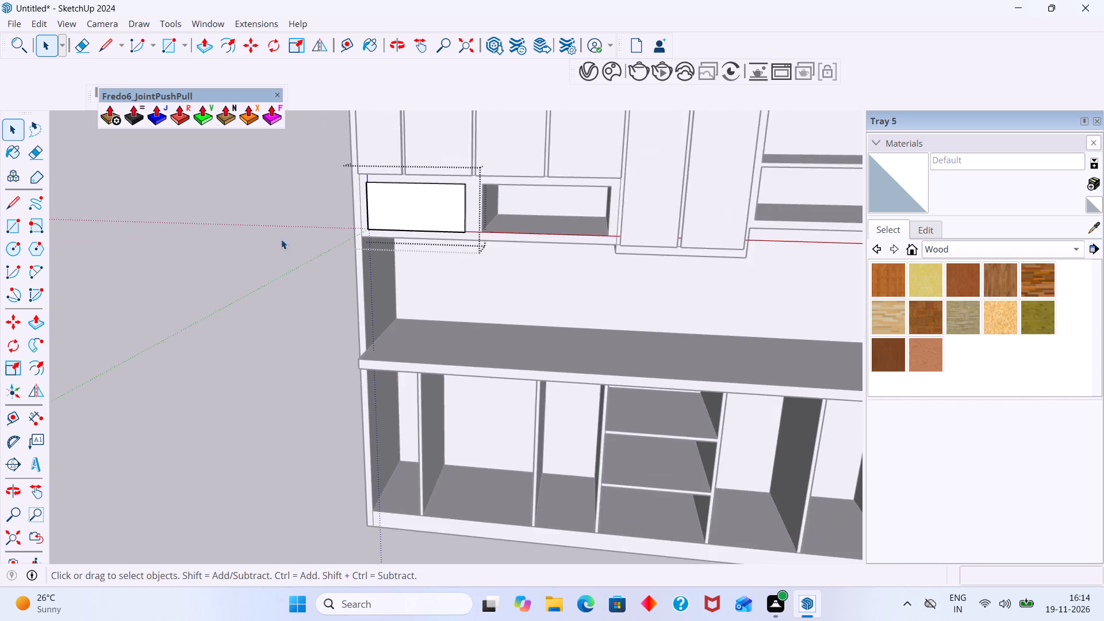
# Copy the 18 mm small door 562.5 mm horizontally so its corner meets the neighbouring small opening.
pyautogui.scroll(-3, 393, 218)
pyautogui.moveTo(406, 220); pyautogui.dragTo(621, 235, button='middle')
pyautogui.scroll(3, 331, 205)
pyautogui.moveTo(334, 206); pyautogui.dragTo(518, 232, button='middle')
pyautogui.scroll(6, 510, 232)
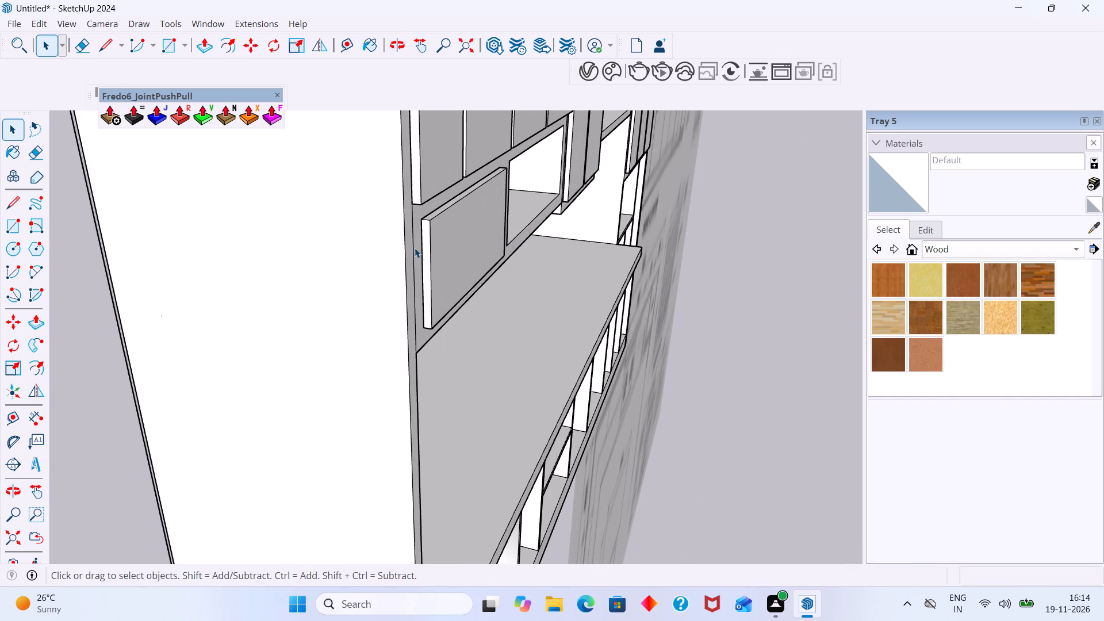
pyautogui.click(457, 233)
pyautogui.press('m')
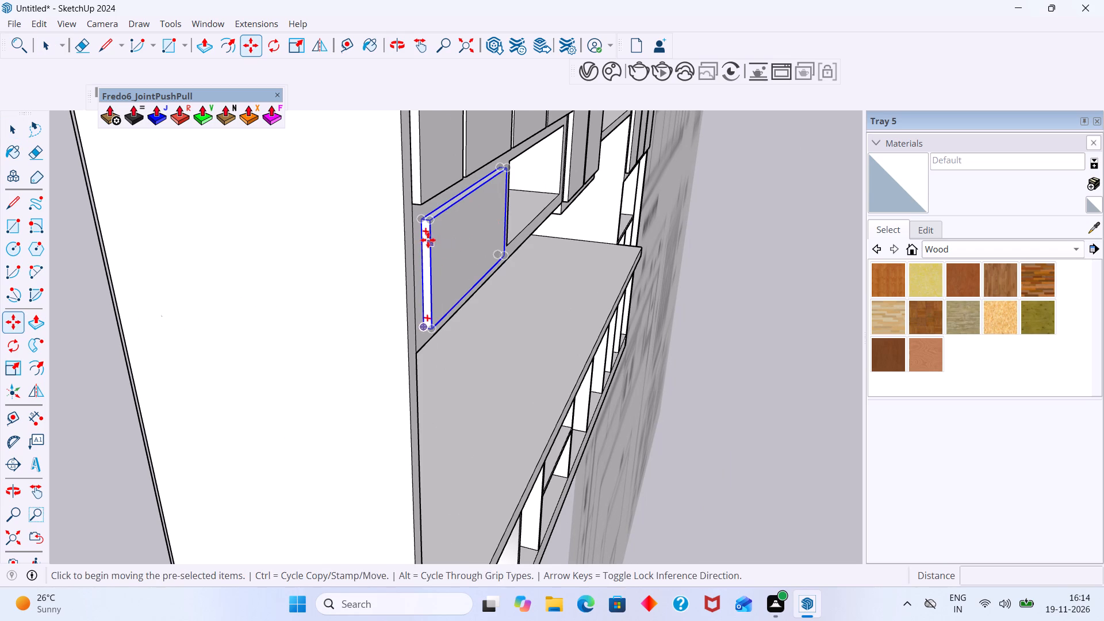
pyautogui.scroll(6, 422, 230)
pyautogui.click(421, 210)
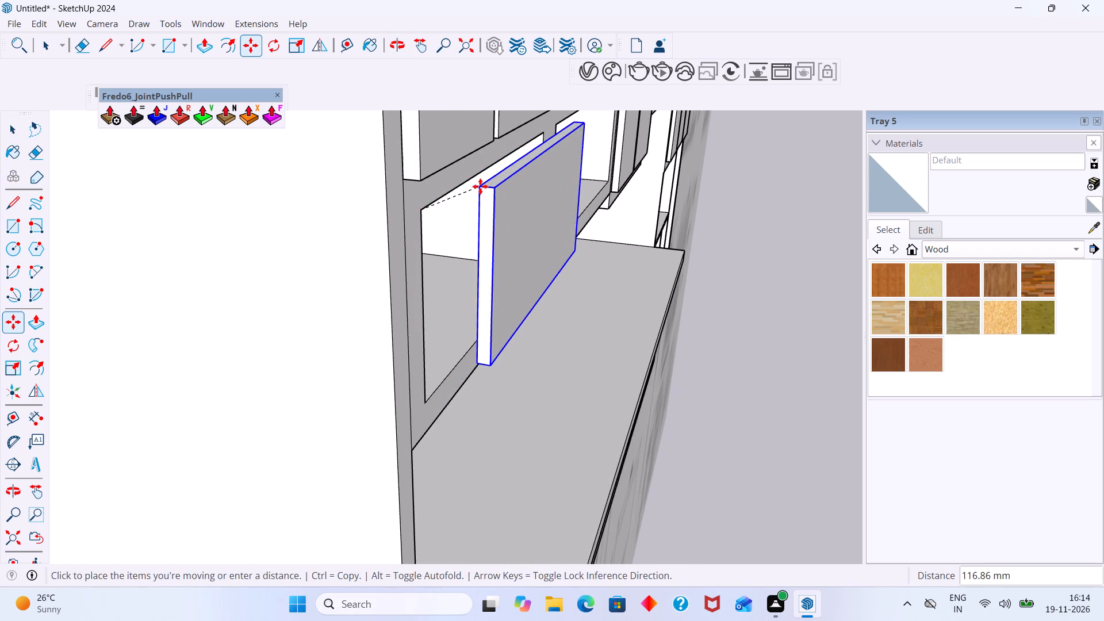
pyautogui.scroll(-4, 515, 165)
pyautogui.keyDown('shift'); pyautogui.moveTo(561, 172); pyautogui.dragTo(271, 239, button='middle'); pyautogui.keyUp('shift')
pyautogui.scroll(-2, 277, 229)
pyautogui.moveTo(286, 229); pyautogui.dragTo(154, 262, button='middle')
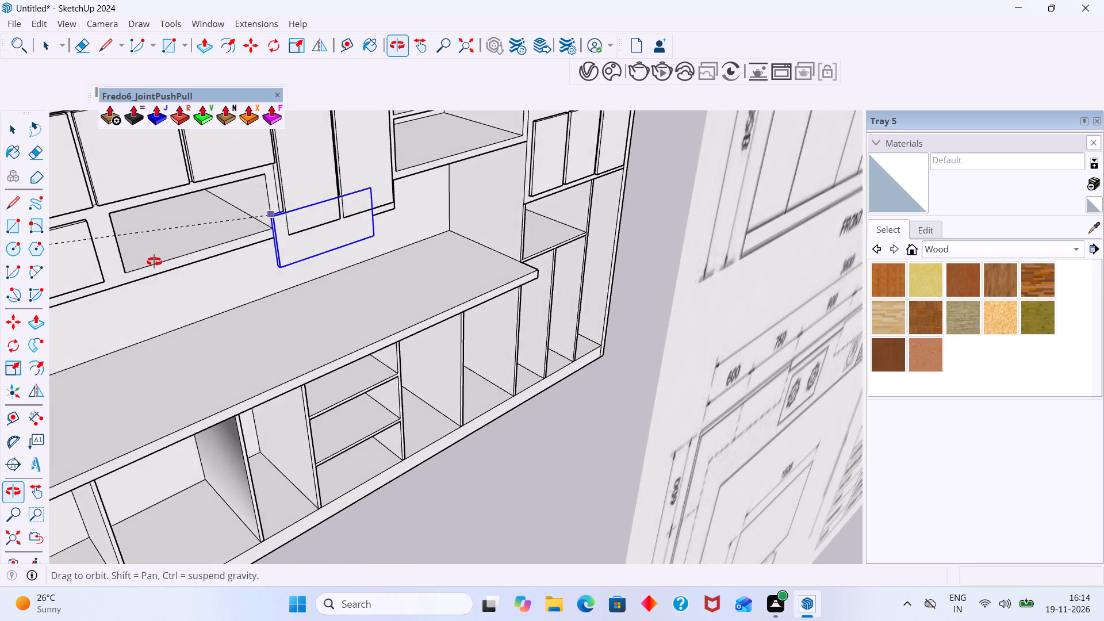
pyautogui.moveTo(154, 262); pyautogui.dragTo(137, 265, button='middle')
pyautogui.scroll(6, 118, 238)
pyautogui.scroll(5, 98, 184)
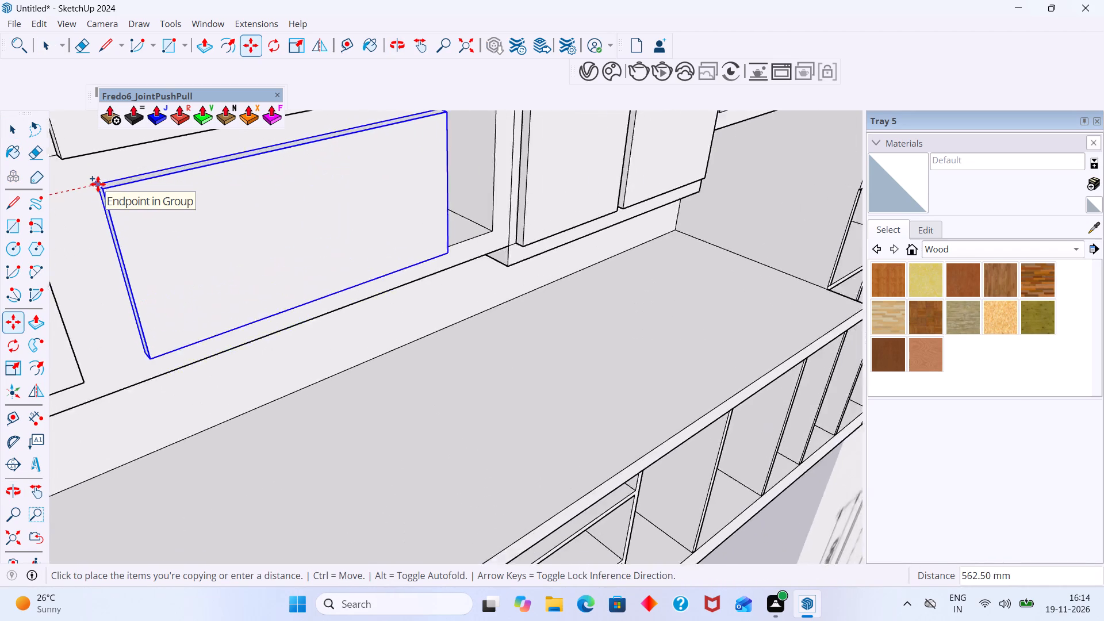
pyautogui.scroll(8, 98, 184)
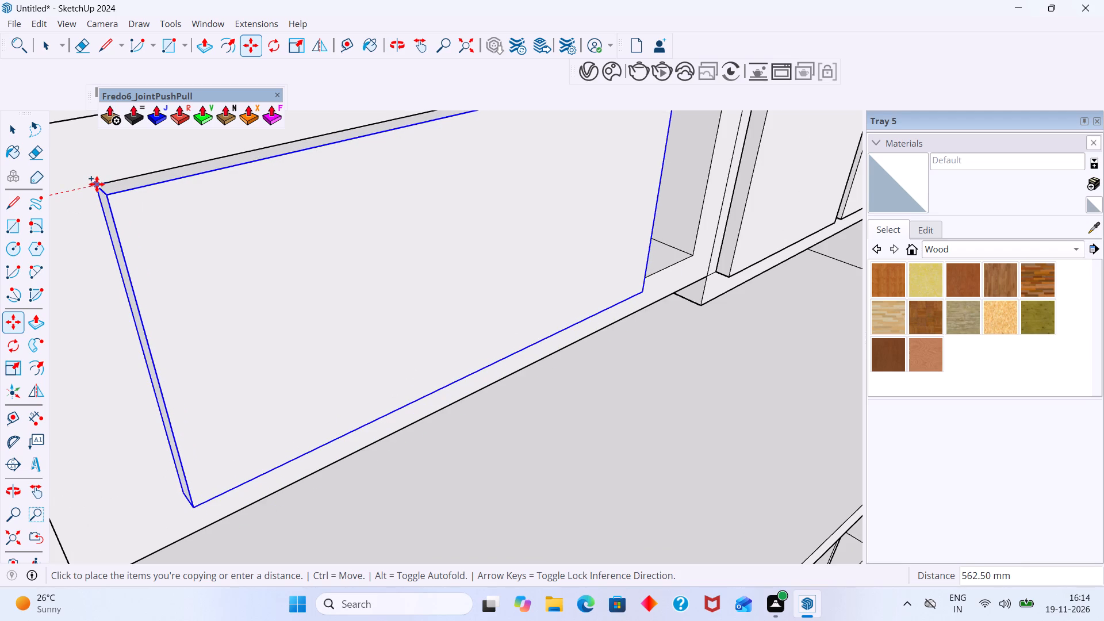
pyautogui.click(97, 184)
pyautogui.press('space')
# Scale the copied small door's width by about 1.23 so it reaches the far edge of its opening.
pyautogui.scroll(-12, 224, 202)
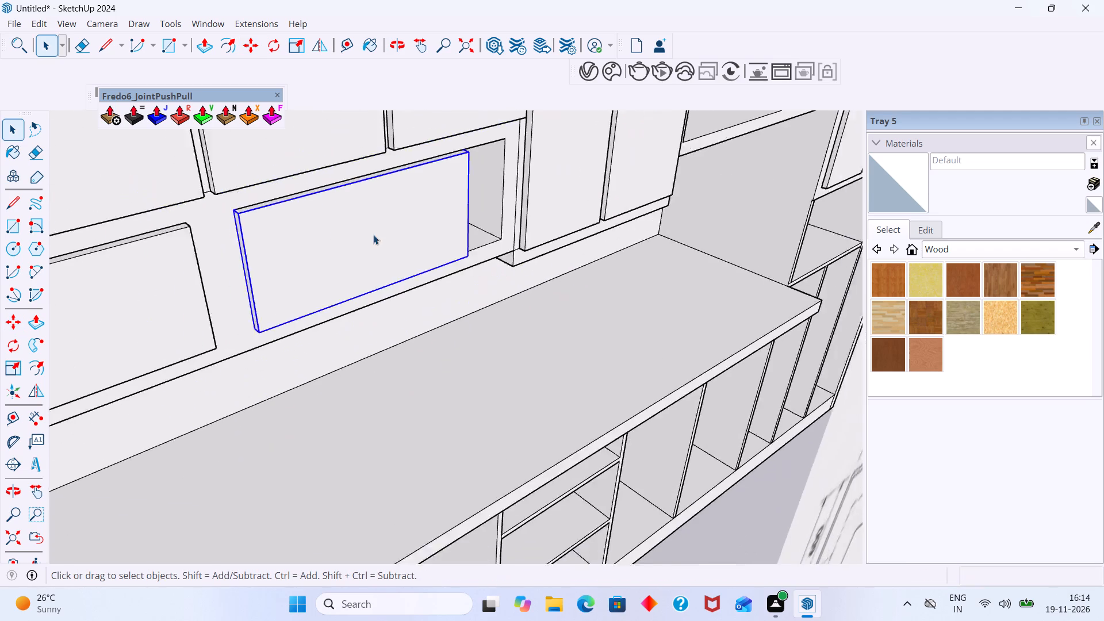
pyautogui.scroll(-1, 373, 235)
pyautogui.moveTo(439, 247); pyautogui.dragTo(2, 241, button='middle')
pyautogui.moveTo(294, 210); pyautogui.dragTo(260, 215, button='middle')
pyautogui.scroll(7, 369, 200)
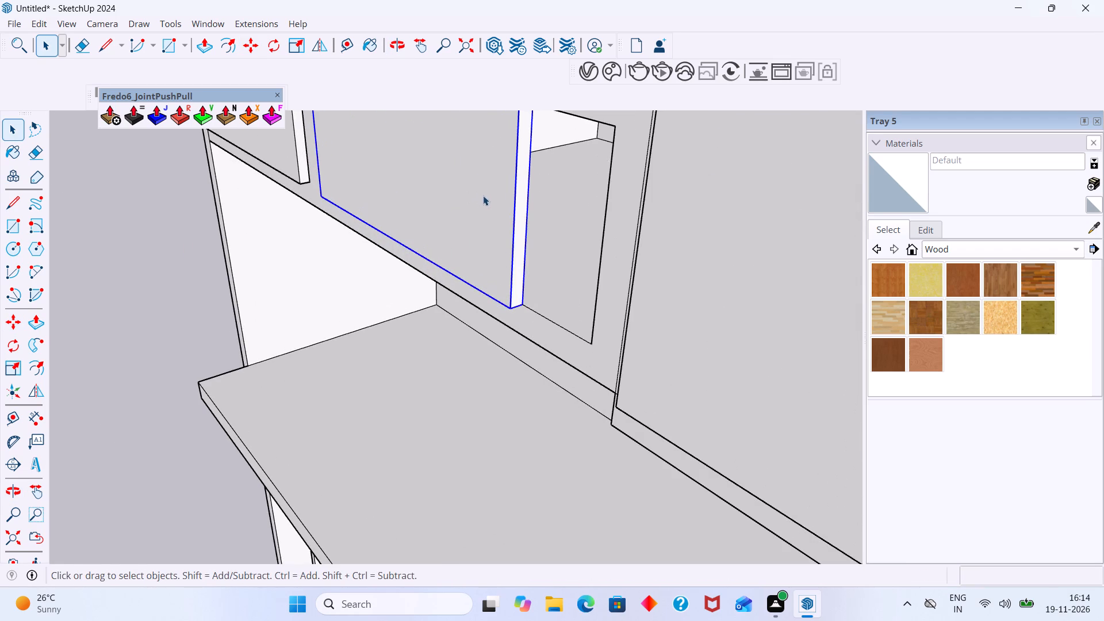
pyautogui.press('s')
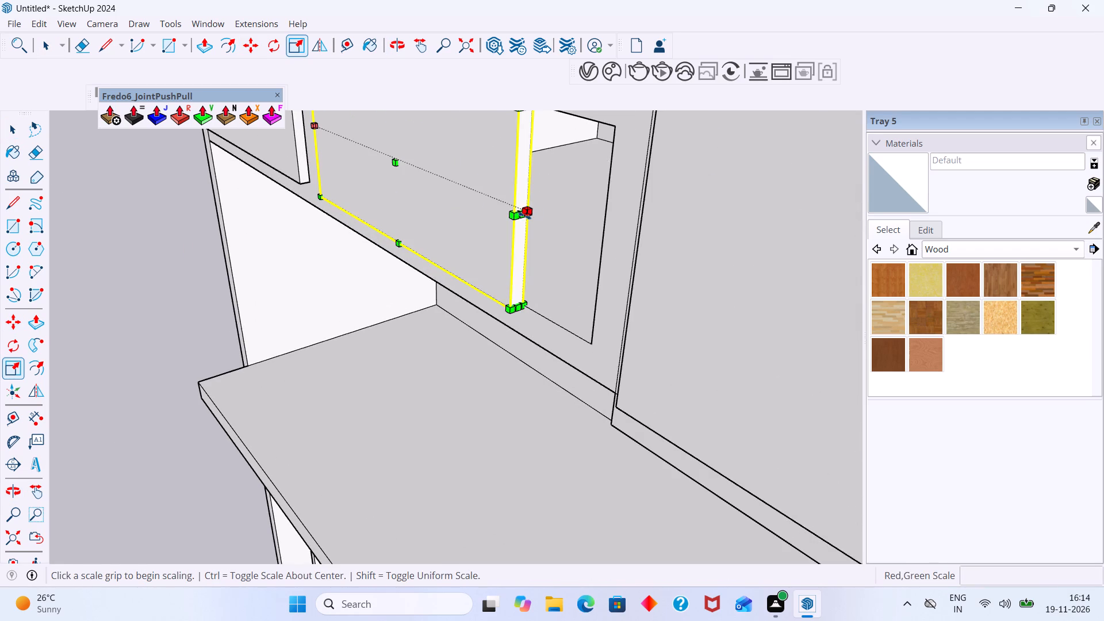
pyautogui.click(525, 214)
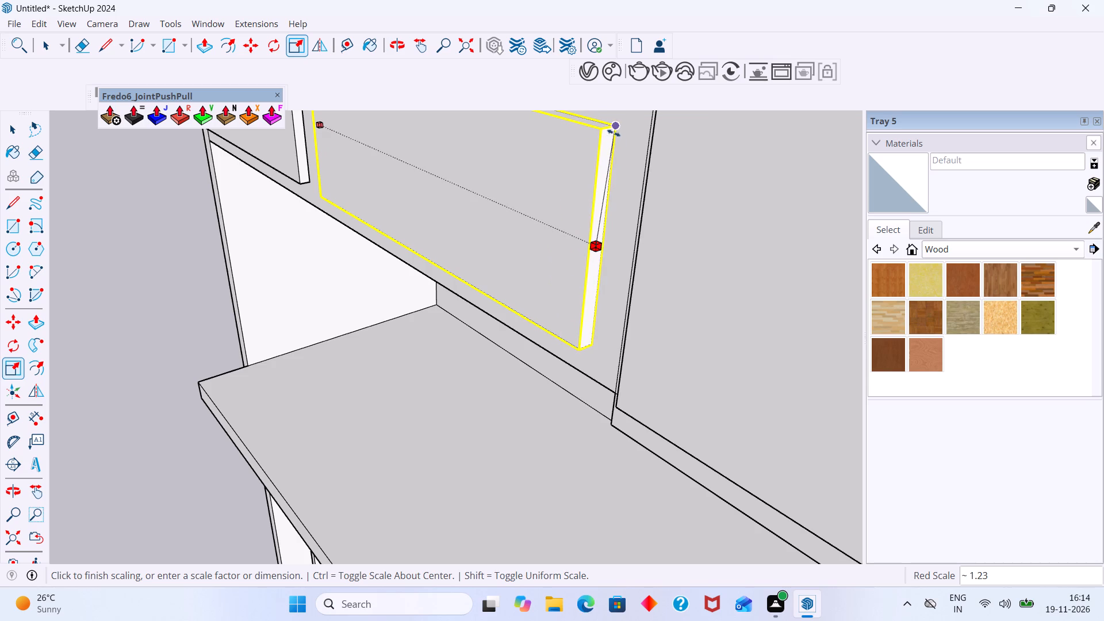
pyautogui.click(615, 127)
pyautogui.press('space')
pyautogui.scroll(-5, 576, 176)
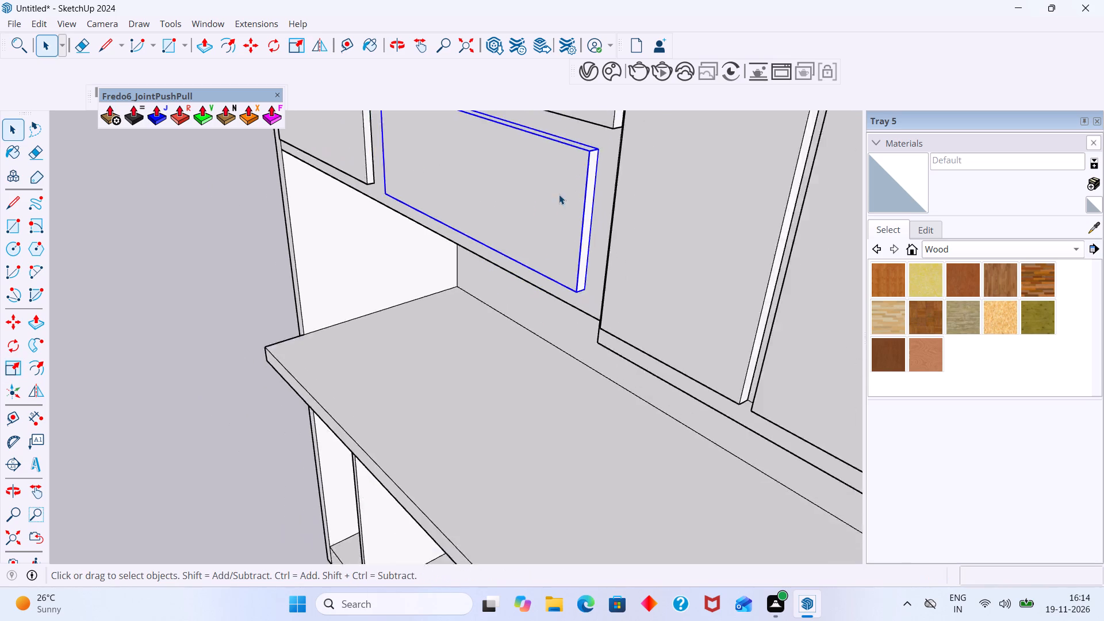
pyautogui.scroll(-13, 559, 194)
pyautogui.click(271, 294)
# Copy the first small door about 1842 mm to the upper corner of the top open shelf compartment.
pyautogui.scroll(-6, 287, 273)
pyautogui.moveTo(338, 286); pyautogui.dragTo(553, 313, button='middle')
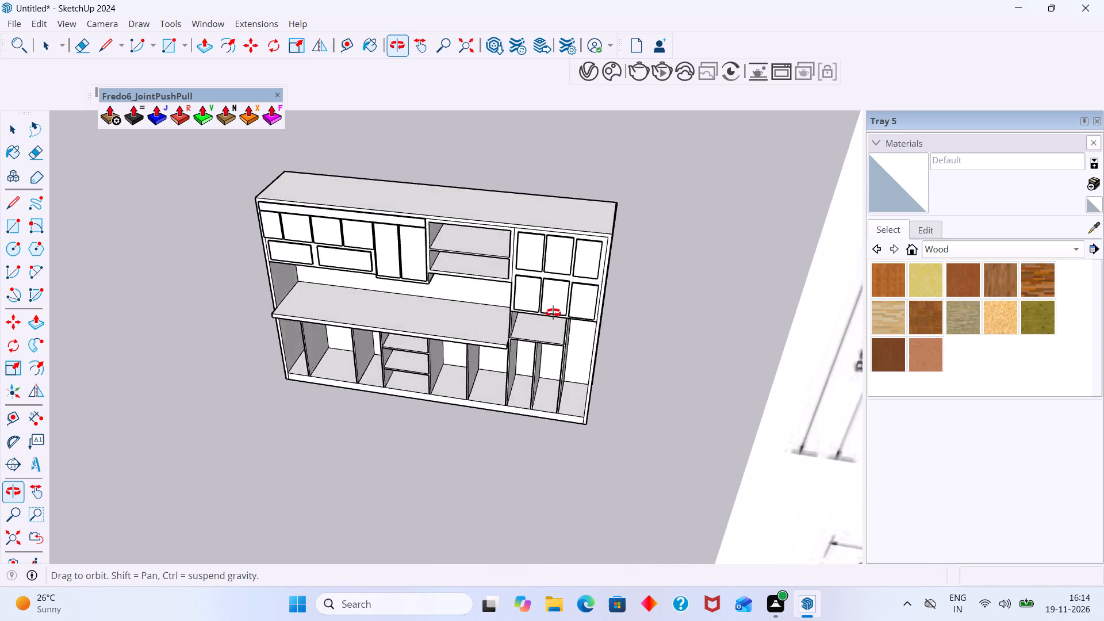
pyautogui.moveTo(553, 313); pyautogui.dragTo(676, 296, button='middle')
pyautogui.scroll(9, 305, 293)
pyautogui.click(269, 277)
pyautogui.press('m')
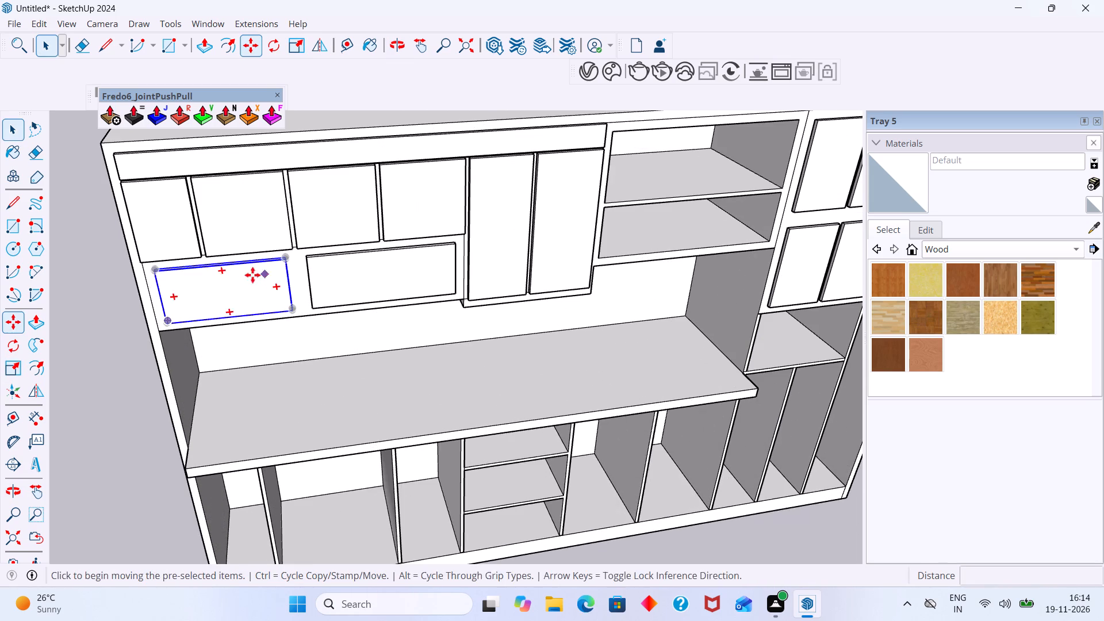
pyautogui.scroll(16, 155, 264)
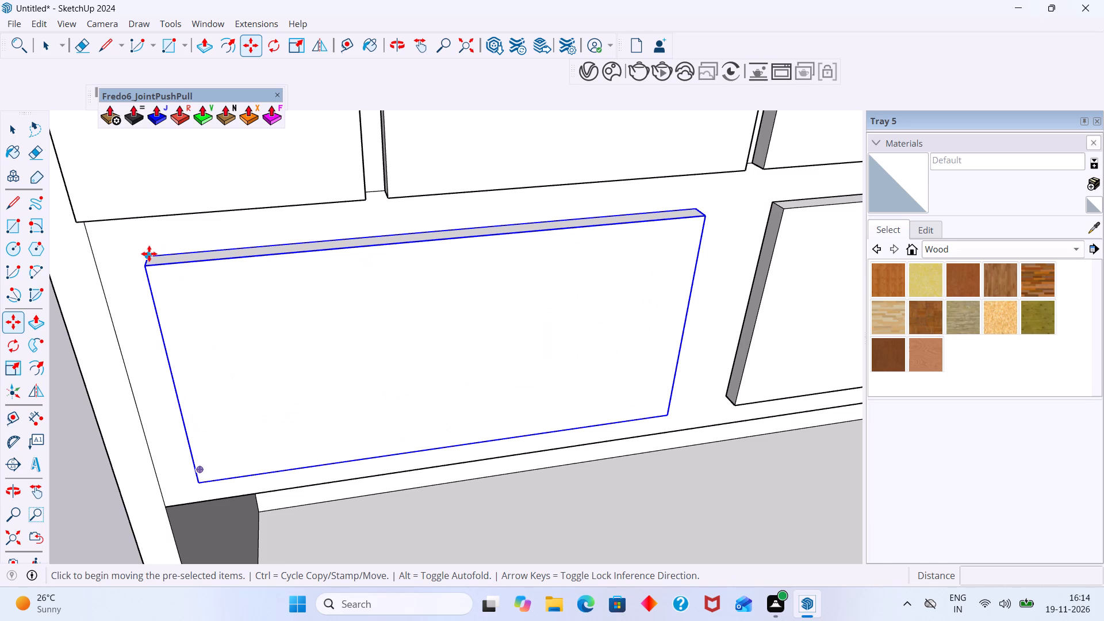
pyautogui.click(149, 254)
pyautogui.scroll(-10, 289, 224)
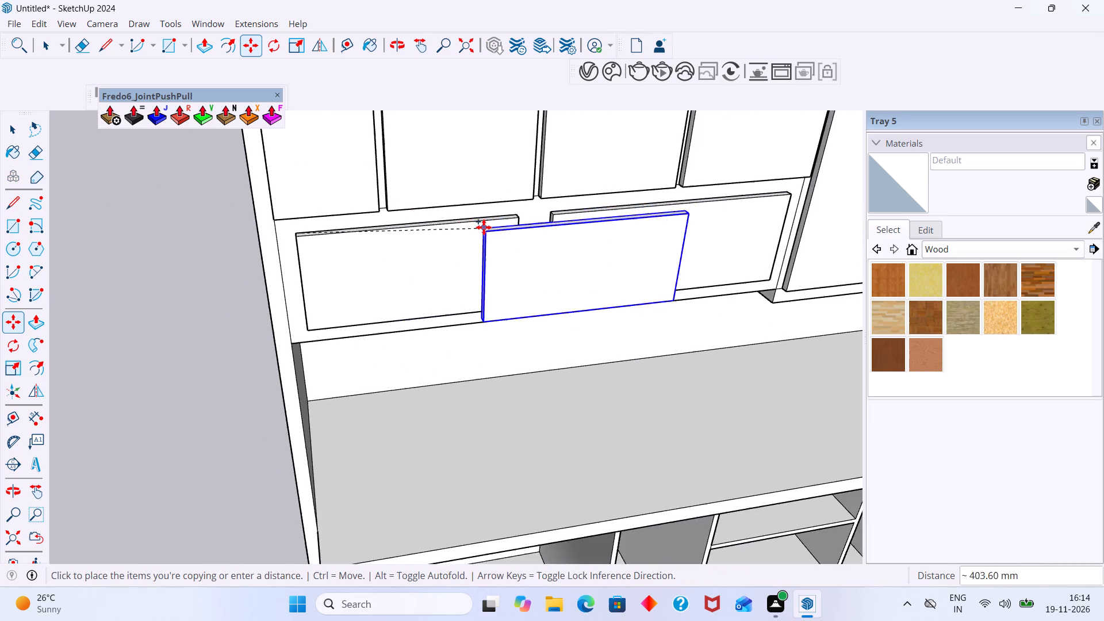
pyautogui.moveTo(484, 225); pyautogui.dragTo(318, 274, button='middle')
pyautogui.scroll(-3, 319, 273)
pyautogui.scroll(-1, 522, 105)
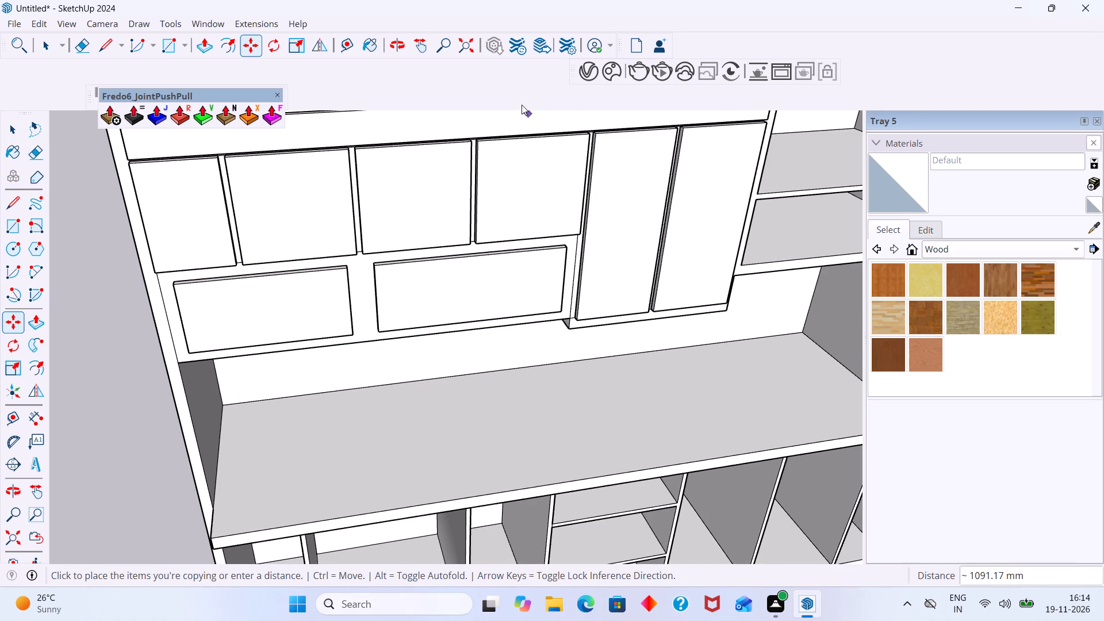
pyautogui.scroll(-3, 378, 248)
pyautogui.scroll(-3, 330, 325)
pyautogui.moveTo(589, 263); pyautogui.dragTo(535, 263, button='middle')
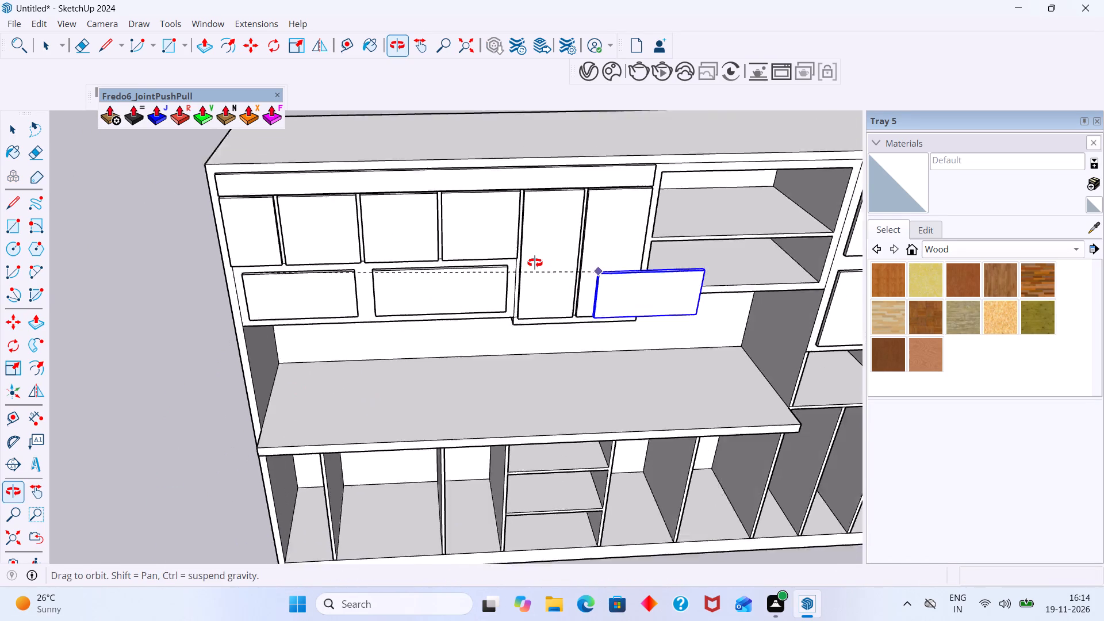
pyautogui.moveTo(535, 263); pyautogui.dragTo(529, 263, button='middle')
pyautogui.scroll(-1, 537, 258)
pyautogui.moveTo(577, 254); pyautogui.dragTo(263, 302, button='middle')
pyautogui.scroll(12, 482, 228)
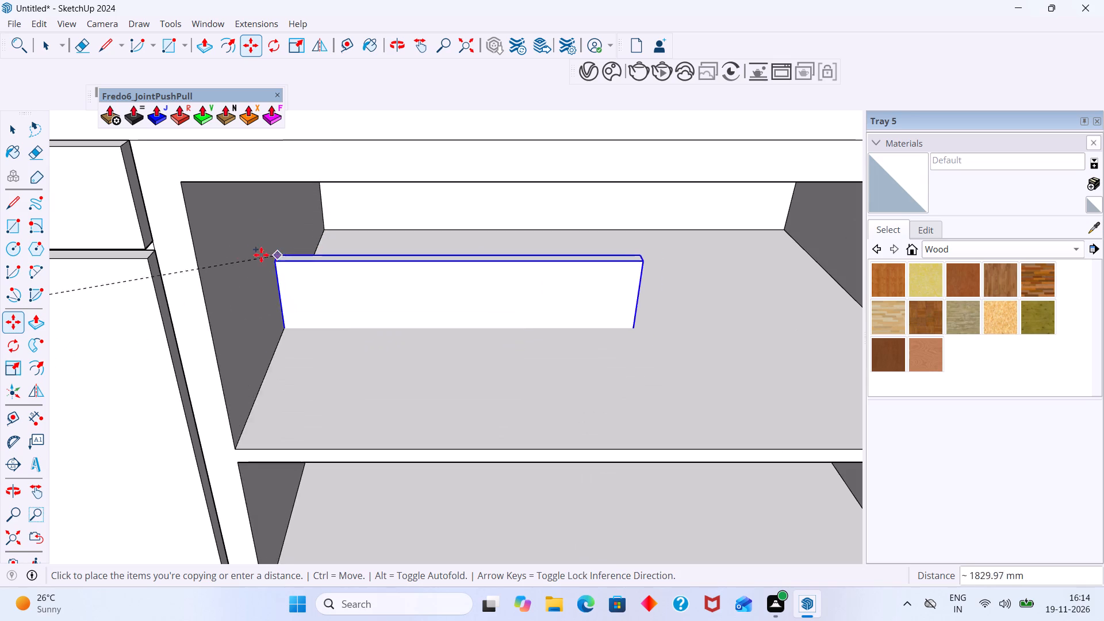
pyautogui.click(182, 179)
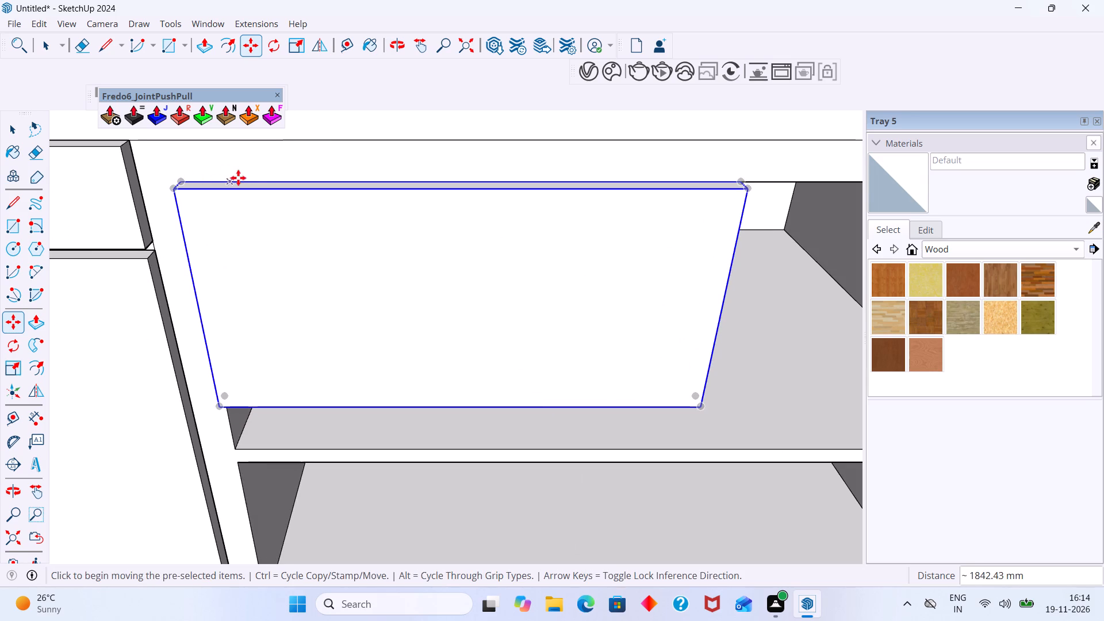
pyautogui.press('space')
# Scale the shelf compartment door's width by about 1.72 to reach the opposite side of the opening.
pyautogui.scroll(-6, 458, 210)
pyautogui.moveTo(645, 277); pyautogui.dragTo(427, 229, button='middle')
pyautogui.moveTo(561, 256); pyautogui.dragTo(494, 248, button='middle')
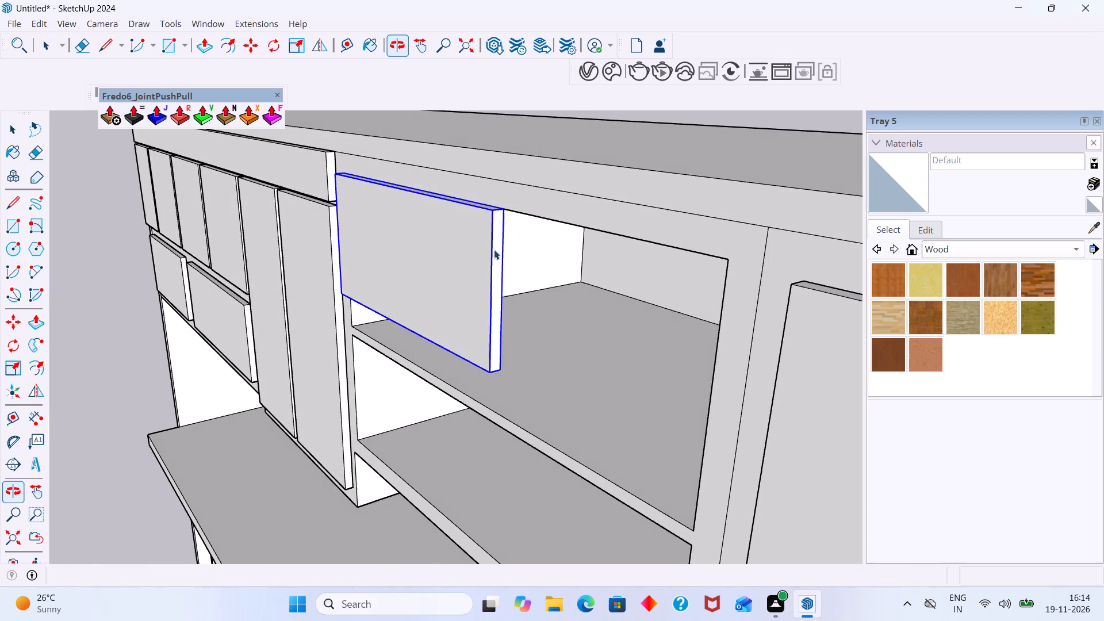
pyautogui.press('s')
pyautogui.scroll(7, 507, 286)
pyautogui.click(488, 305)
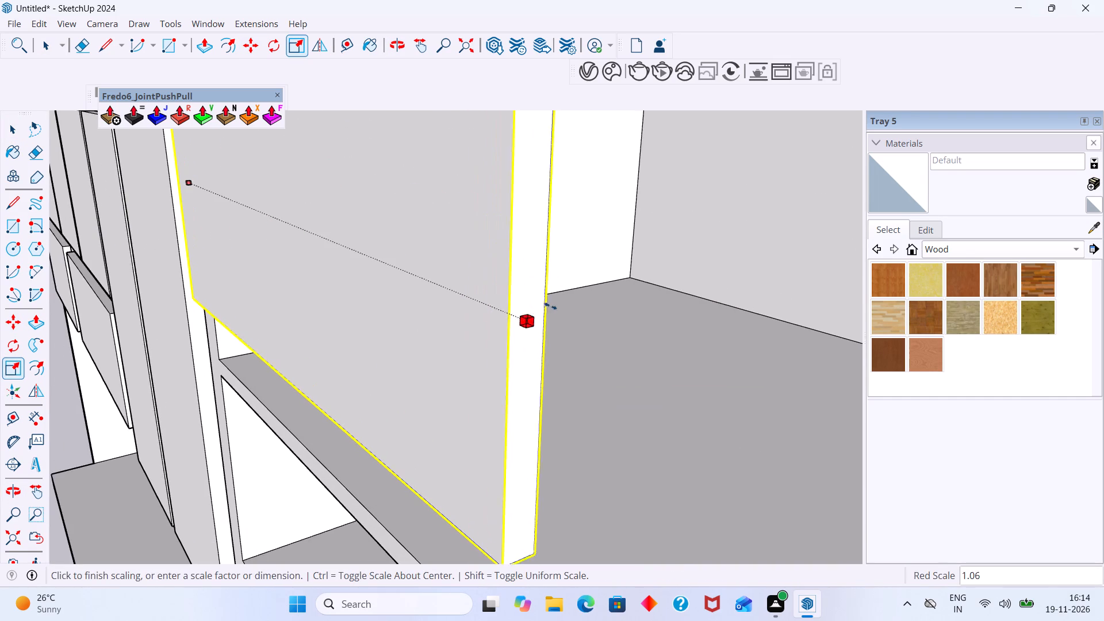
pyautogui.scroll(-20, 557, 311)
pyautogui.scroll(5, 728, 250)
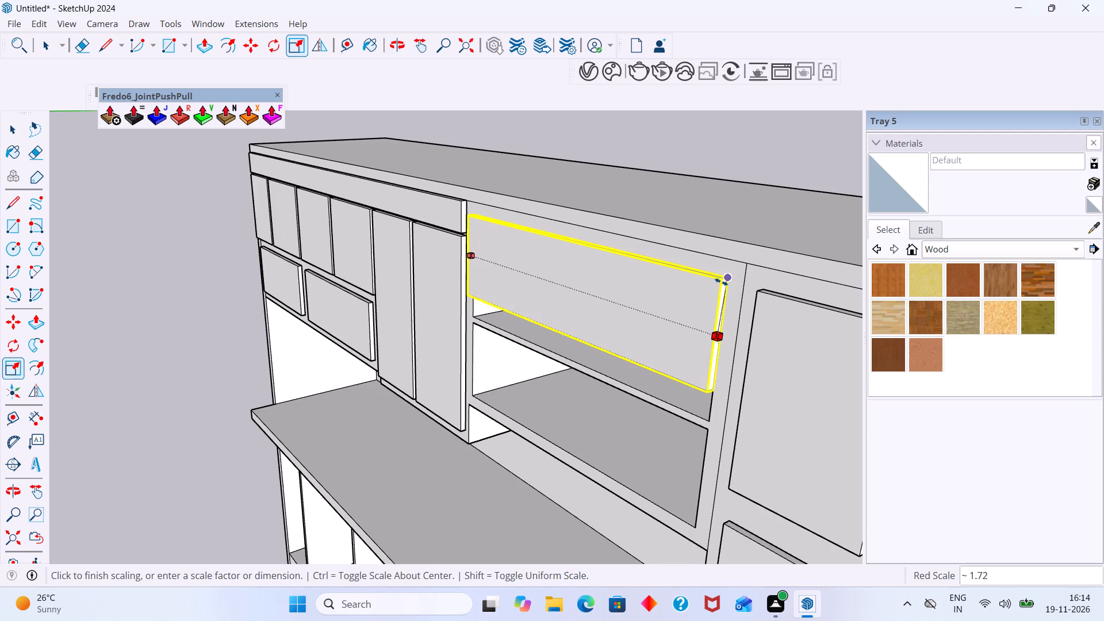
pyautogui.scroll(2, 724, 278)
pyautogui.click(728, 277)
# Scale the same door's height by about 1.31 down to the bottom edge of the upper shelf opening.
pyautogui.scroll(-4, 663, 330)
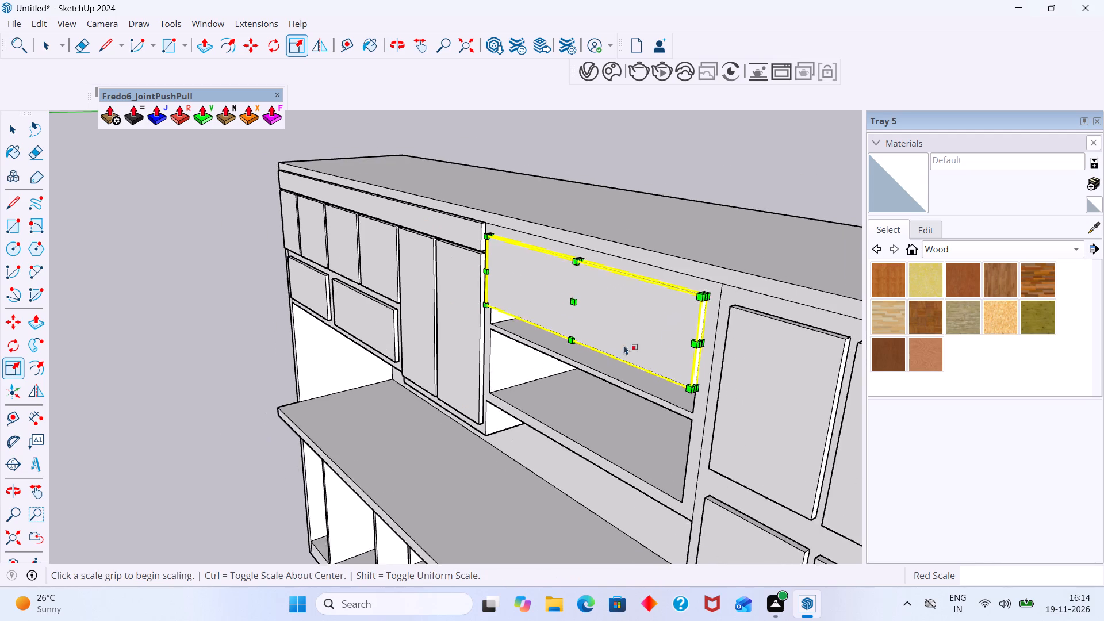
pyautogui.moveTo(588, 369); pyautogui.dragTo(635, 223, button='middle')
pyautogui.scroll(13, 609, 216)
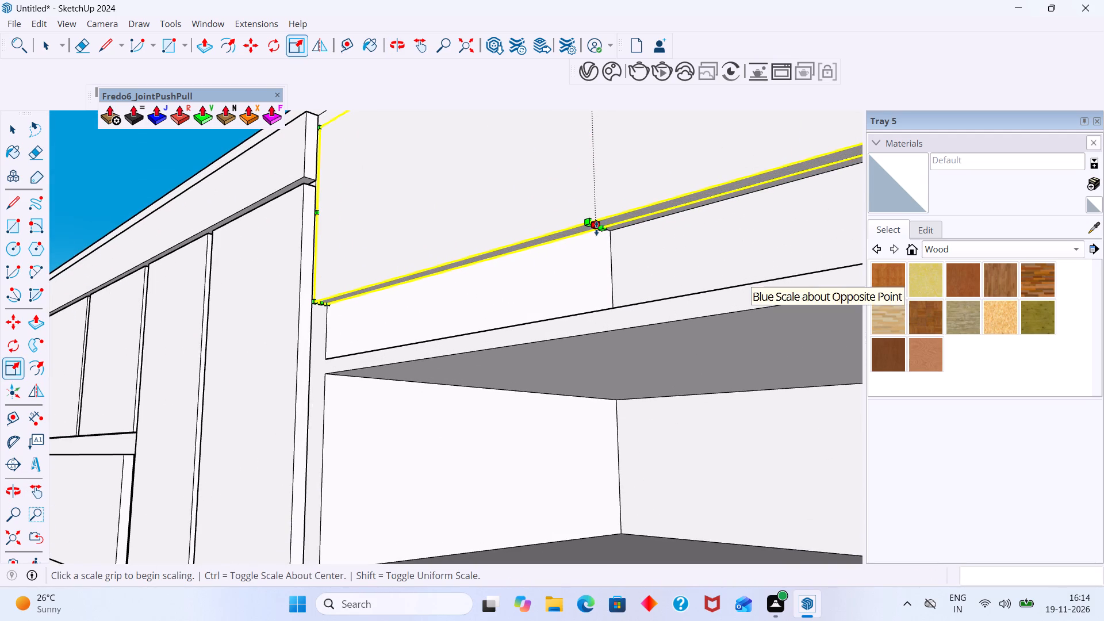
pyautogui.click(596, 228)
pyautogui.moveTo(333, 350); pyautogui.dragTo(535, 287, button='middle')
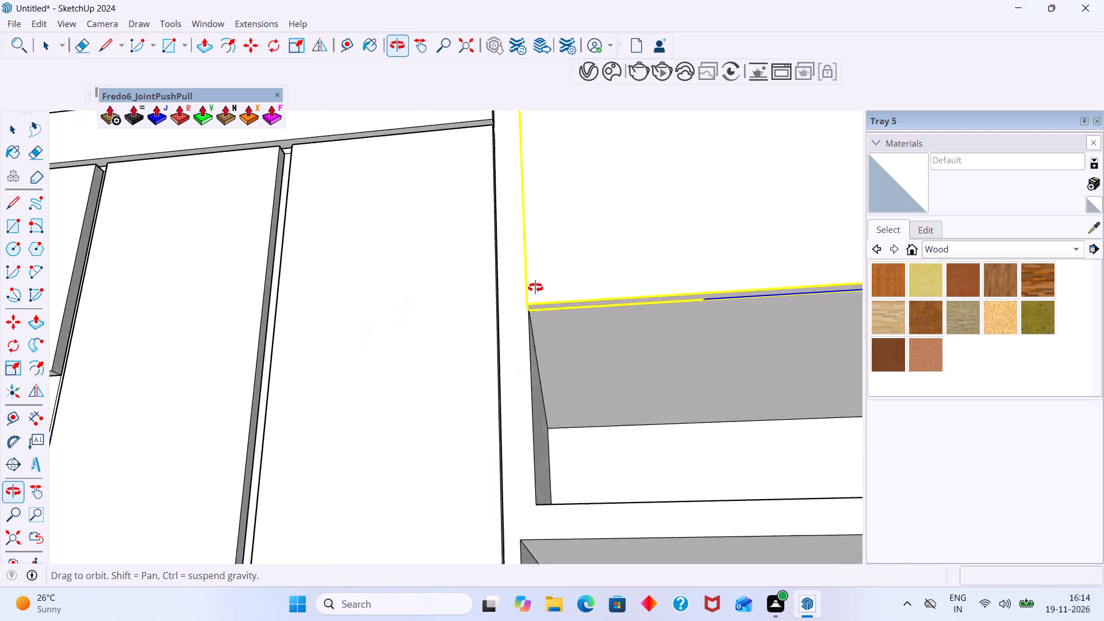
pyautogui.moveTo(535, 287); pyautogui.dragTo(555, 282, button='middle')
pyautogui.click(557, 285)
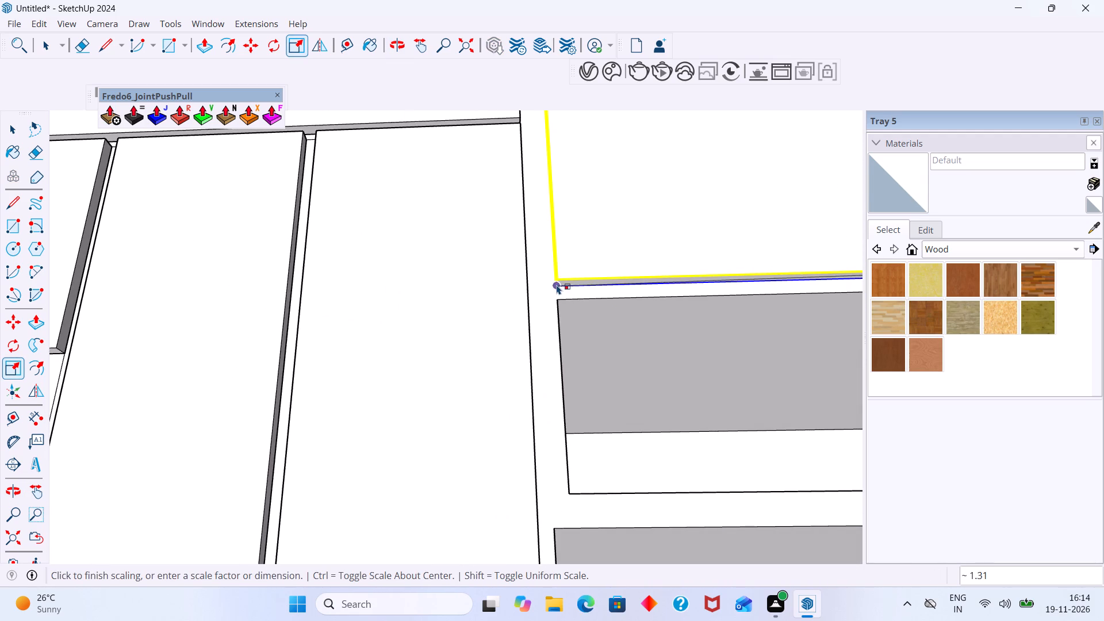
pyautogui.press('space')
# Examine the new shelf compartment door and the rest of the cabinet from the front and above.
pyautogui.scroll(-20, 587, 282)
pyautogui.scroll(-5, 587, 282)
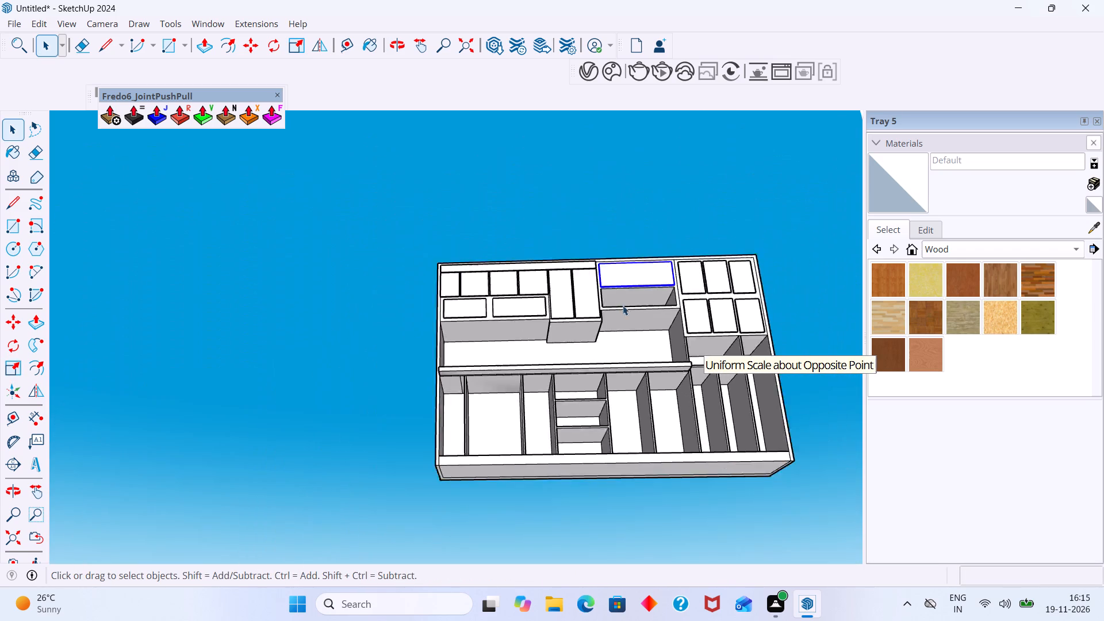
pyautogui.scroll(-4, 623, 305)
pyautogui.click(625, 225)
pyautogui.moveTo(611, 240); pyautogui.dragTo(484, 408, button='middle')
pyautogui.scroll(9, 540, 370)
pyautogui.moveTo(655, 288); pyautogui.dragTo(641, 296, button='middle')
pyautogui.keyDown('shift'); pyautogui.moveTo(637, 296); pyautogui.dragTo(375, 316, button='middle'); pyautogui.keyUp('shift')
pyautogui.moveTo(421, 287); pyautogui.dragTo(454, 385, button='middle')
pyautogui.moveTo(461, 259); pyautogui.dragTo(511, 339, button='middle')
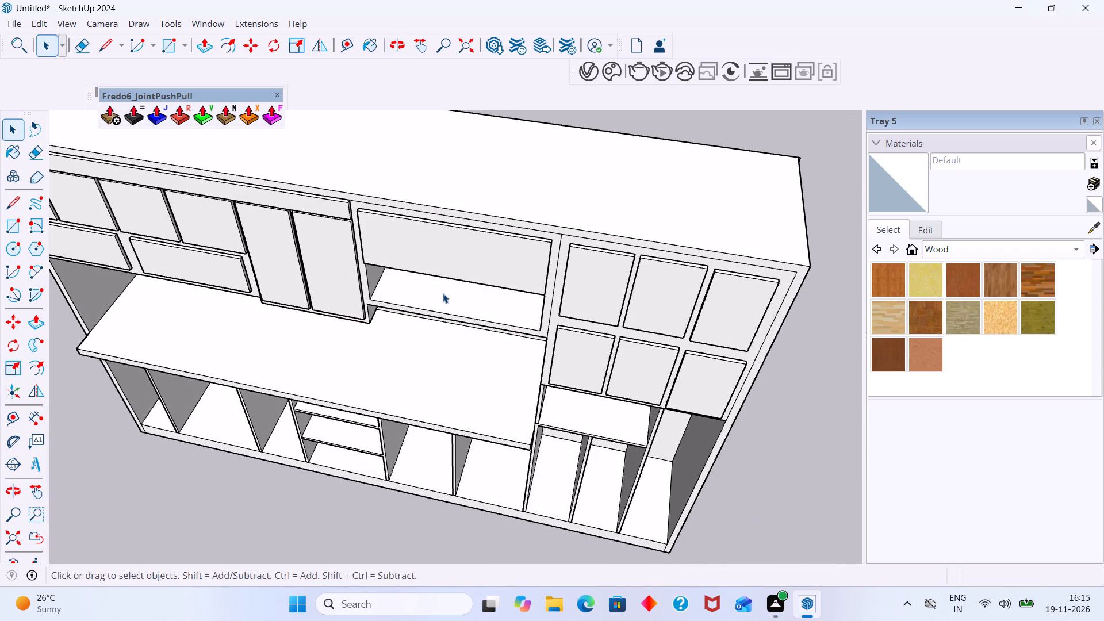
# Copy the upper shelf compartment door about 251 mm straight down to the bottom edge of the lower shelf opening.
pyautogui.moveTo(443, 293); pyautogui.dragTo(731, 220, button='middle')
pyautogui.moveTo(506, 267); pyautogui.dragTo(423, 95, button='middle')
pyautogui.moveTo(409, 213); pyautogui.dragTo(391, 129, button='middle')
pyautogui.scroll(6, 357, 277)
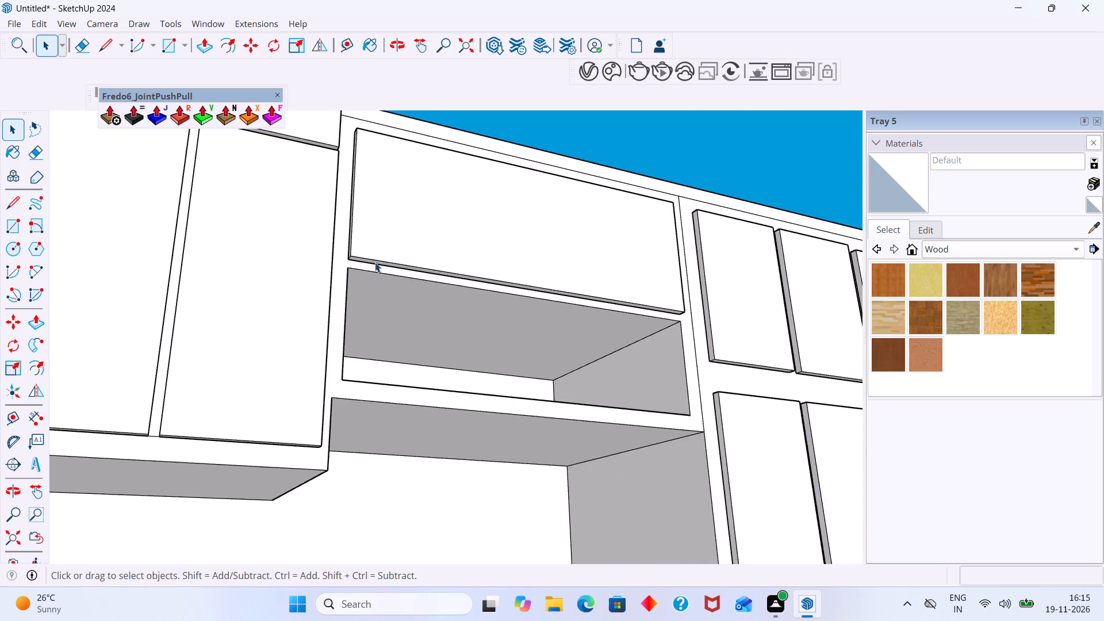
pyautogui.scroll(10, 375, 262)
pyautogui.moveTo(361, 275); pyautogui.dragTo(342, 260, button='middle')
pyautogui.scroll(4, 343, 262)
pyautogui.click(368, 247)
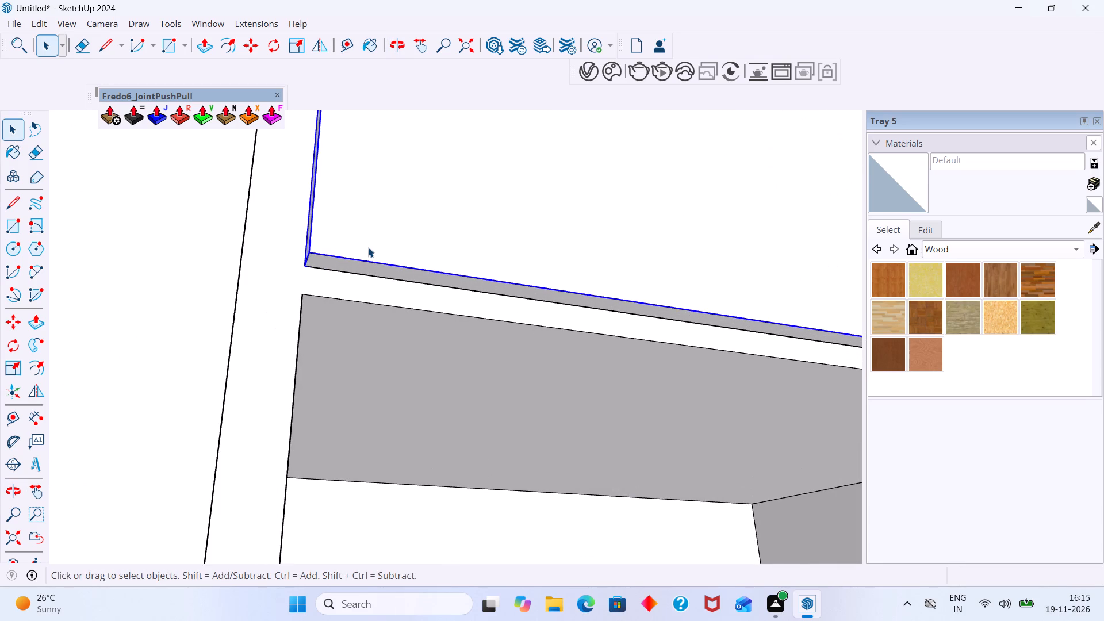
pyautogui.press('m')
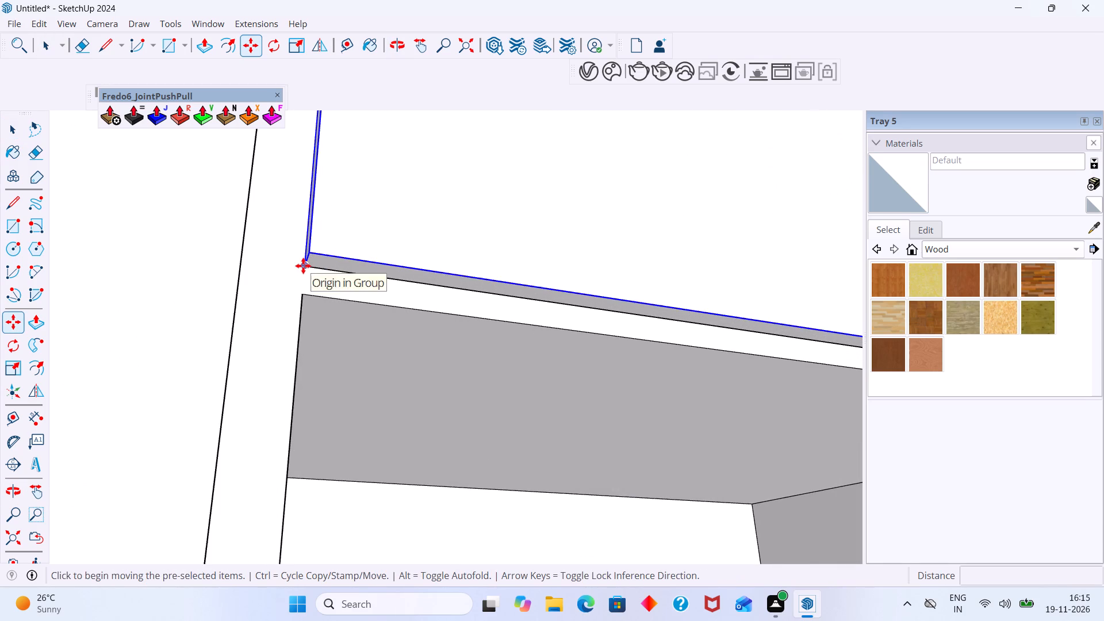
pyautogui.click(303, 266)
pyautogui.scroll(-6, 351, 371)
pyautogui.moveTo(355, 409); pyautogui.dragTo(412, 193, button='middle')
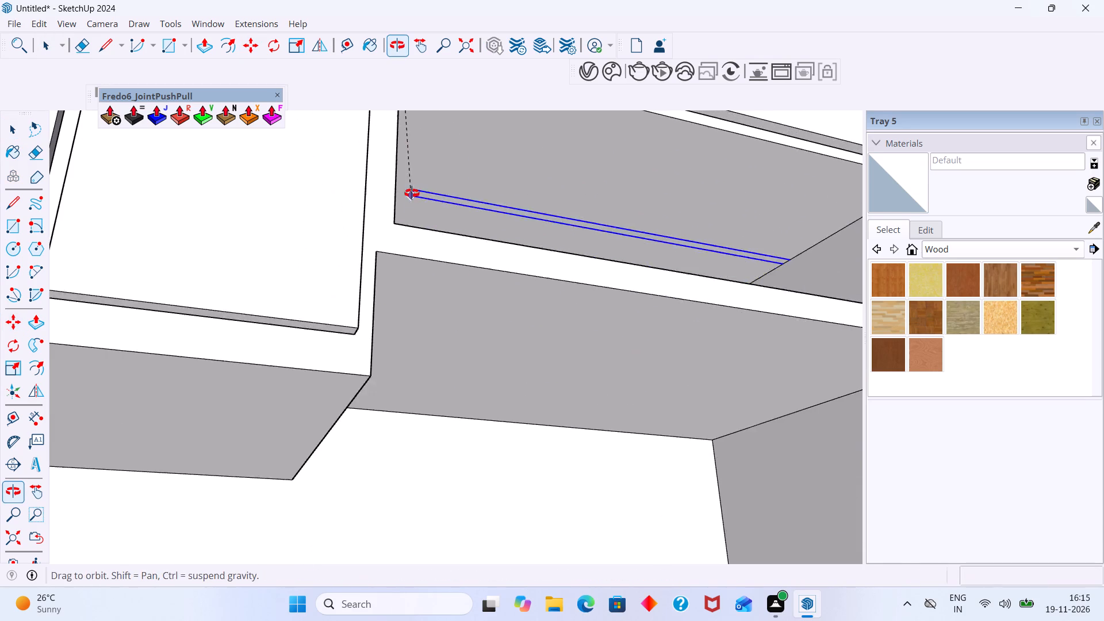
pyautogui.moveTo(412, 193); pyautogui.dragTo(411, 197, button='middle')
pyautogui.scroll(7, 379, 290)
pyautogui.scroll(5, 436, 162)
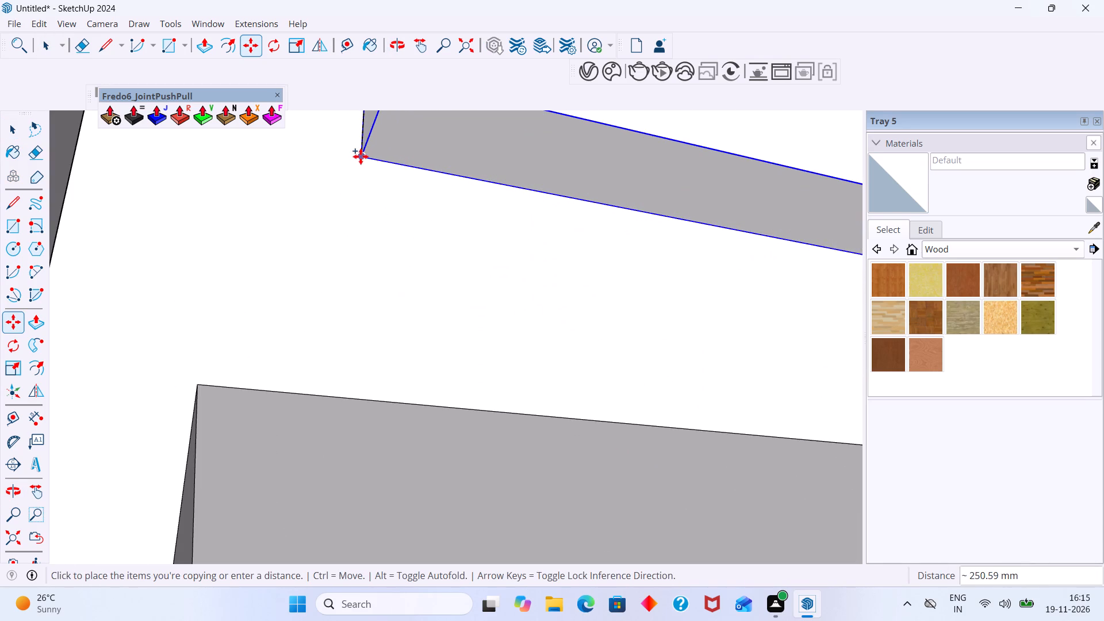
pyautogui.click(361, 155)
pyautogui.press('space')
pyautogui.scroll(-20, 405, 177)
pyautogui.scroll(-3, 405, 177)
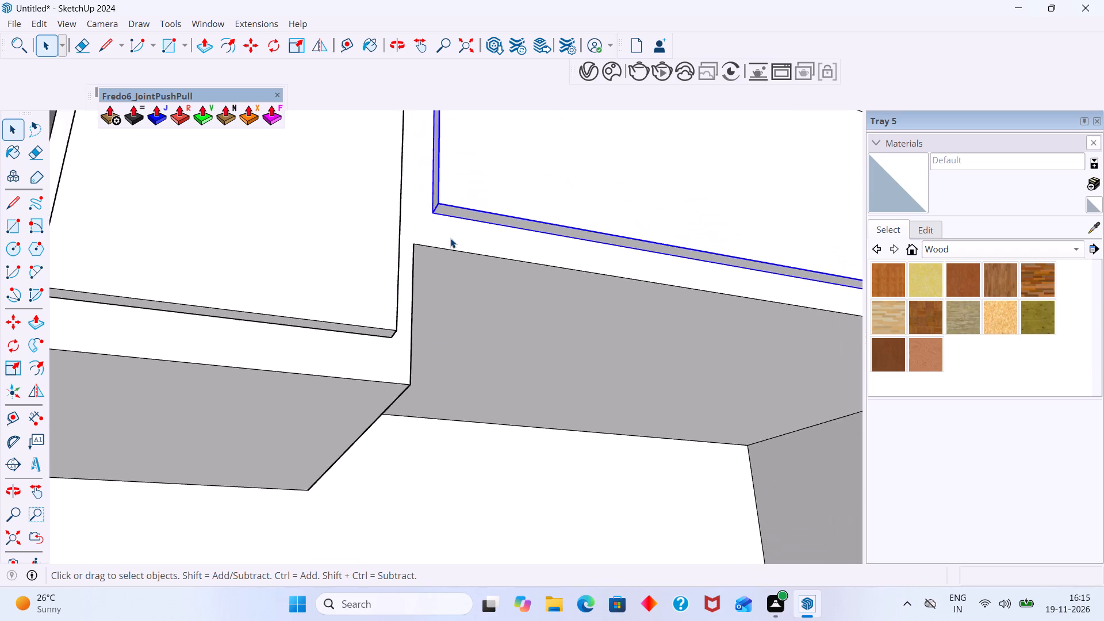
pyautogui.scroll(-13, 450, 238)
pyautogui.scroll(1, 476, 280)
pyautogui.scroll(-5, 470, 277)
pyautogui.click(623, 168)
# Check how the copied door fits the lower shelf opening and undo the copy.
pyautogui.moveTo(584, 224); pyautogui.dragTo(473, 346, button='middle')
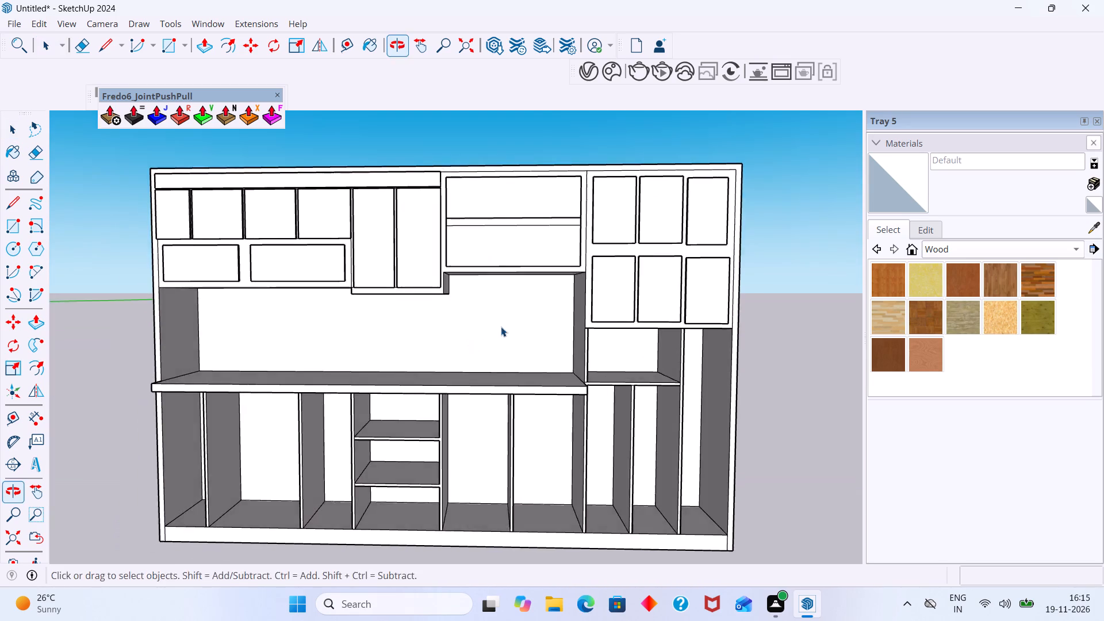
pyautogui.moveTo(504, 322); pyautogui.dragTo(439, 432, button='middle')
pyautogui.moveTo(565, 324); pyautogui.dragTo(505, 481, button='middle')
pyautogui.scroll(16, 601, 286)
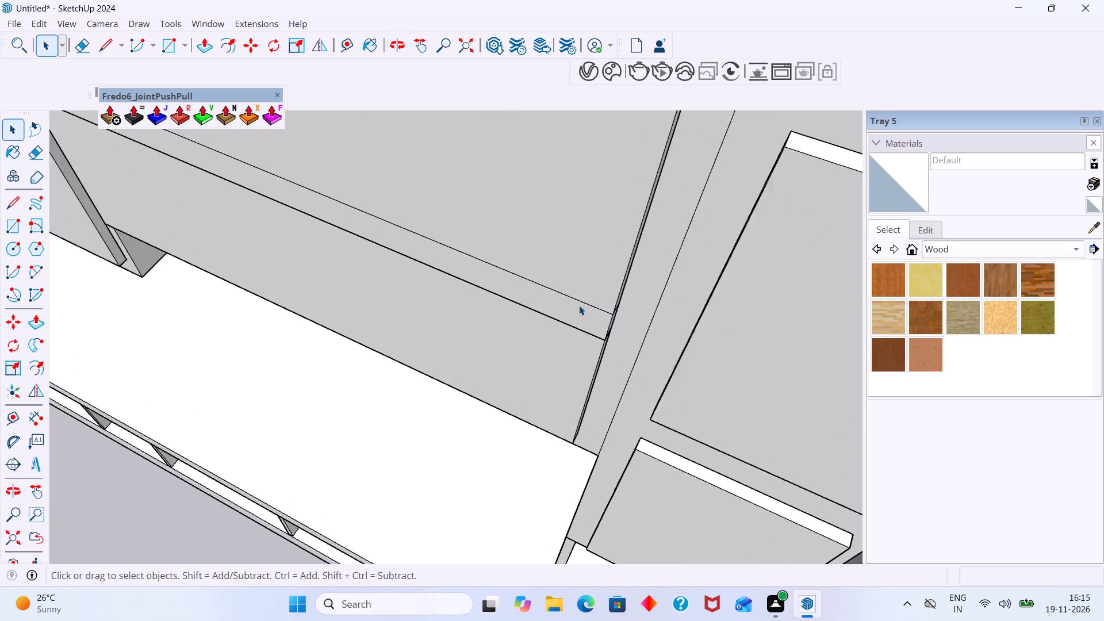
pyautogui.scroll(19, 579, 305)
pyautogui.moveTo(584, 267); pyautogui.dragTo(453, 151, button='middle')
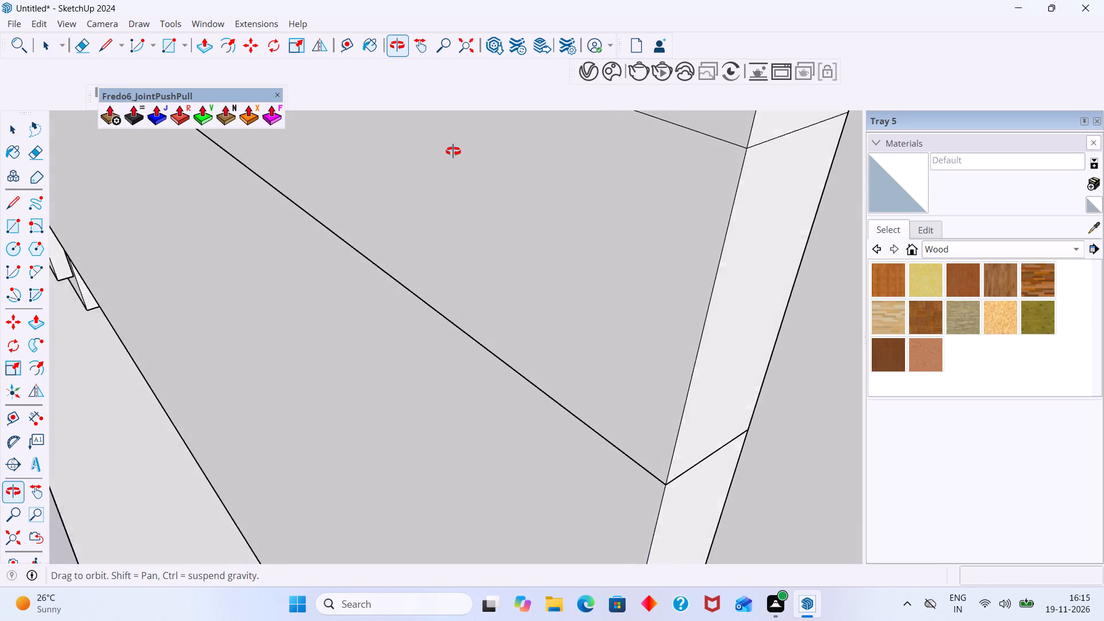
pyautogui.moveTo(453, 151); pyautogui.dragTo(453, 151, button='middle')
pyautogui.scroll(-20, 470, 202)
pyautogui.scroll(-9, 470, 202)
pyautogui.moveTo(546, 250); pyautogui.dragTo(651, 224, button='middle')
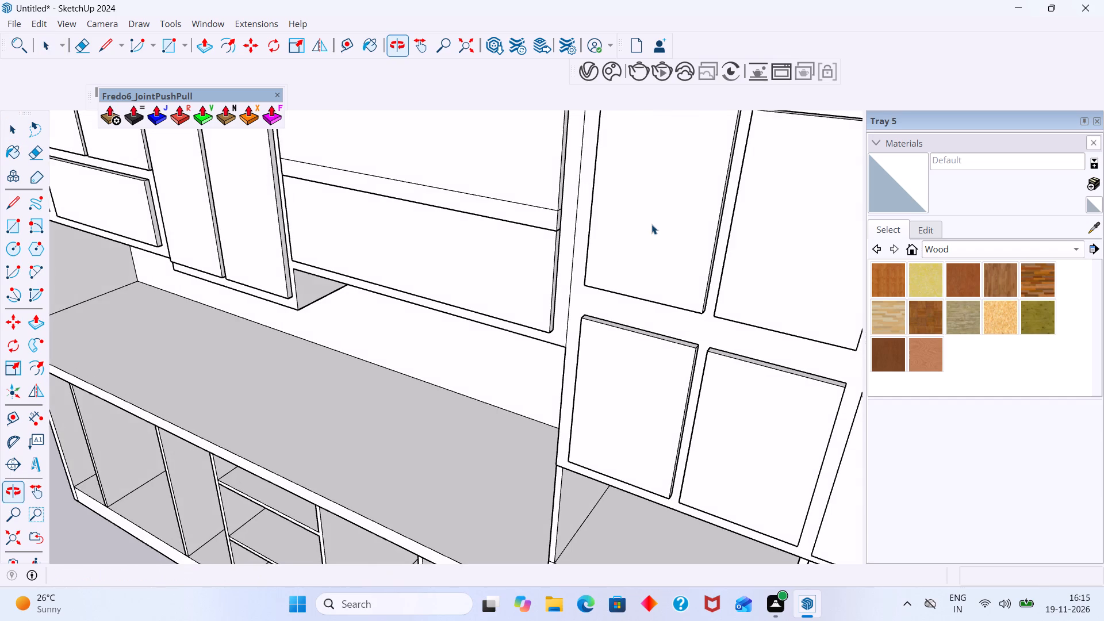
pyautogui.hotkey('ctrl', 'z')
# Delete the scaled door panel from the upper shelf opening.
pyautogui.moveTo(575, 255); pyautogui.dragTo(603, 151, button='middle')
pyautogui.scroll(3, 467, 235)
pyautogui.scroll(-5, 485, 229)
pyautogui.moveTo(452, 220); pyautogui.dragTo(618, 217, button='middle')
pyautogui.moveTo(386, 260); pyautogui.dragTo(559, 246, button='middle')
pyautogui.scroll(-5, 438, 207)
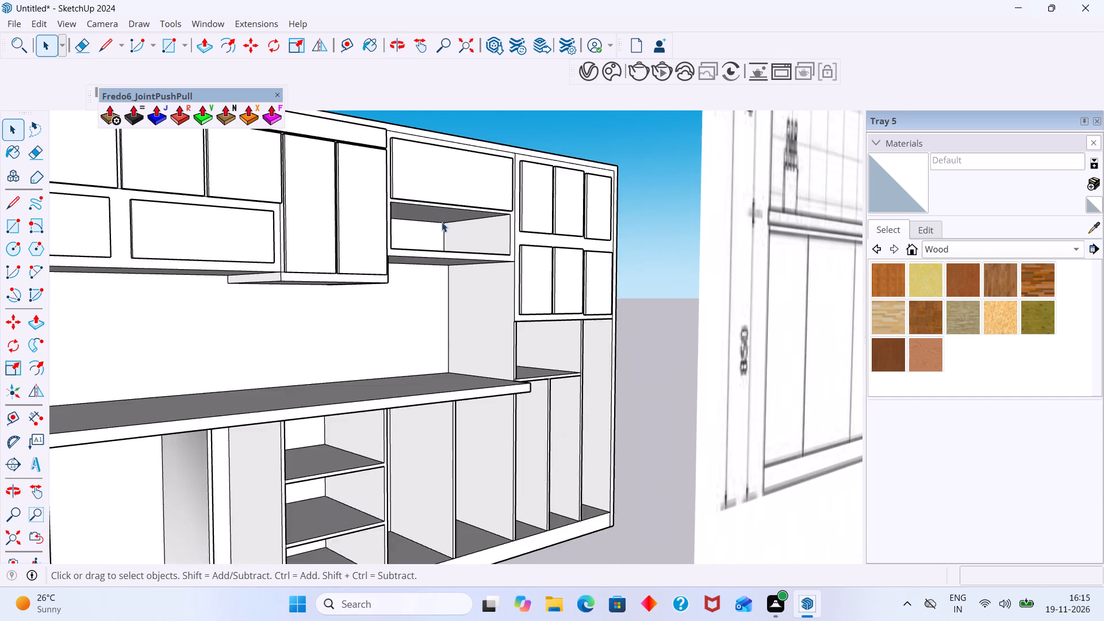
pyautogui.scroll(-1, 442, 222)
pyautogui.moveTo(431, 221); pyautogui.dragTo(421, 194, button='middle')
pyautogui.scroll(20, 412, 194)
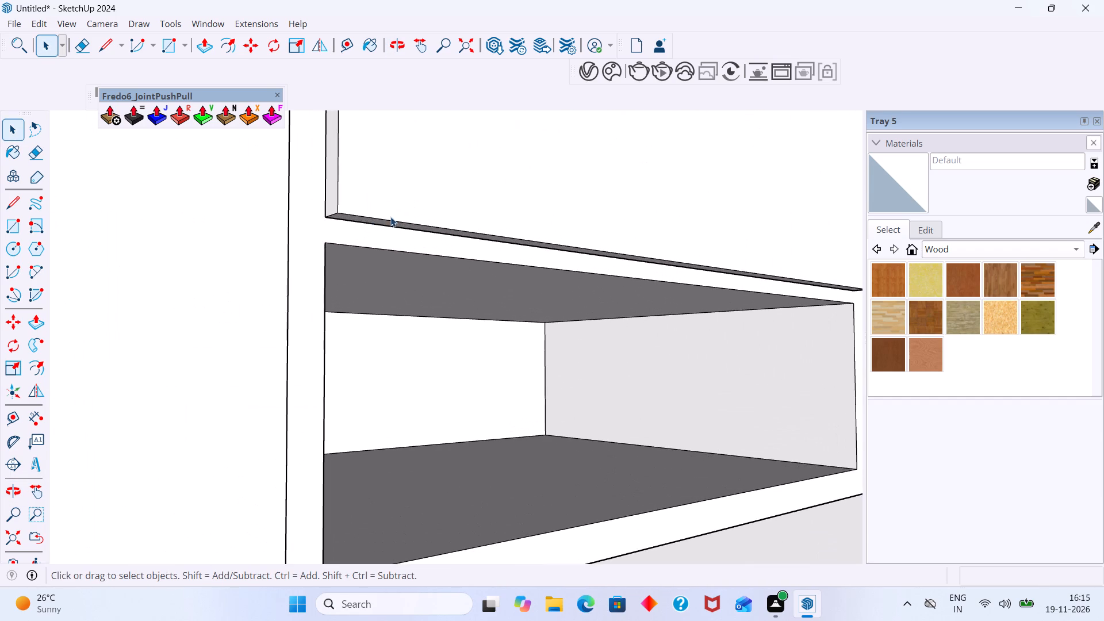
pyautogui.click(391, 208)
pyautogui.press('Delete')
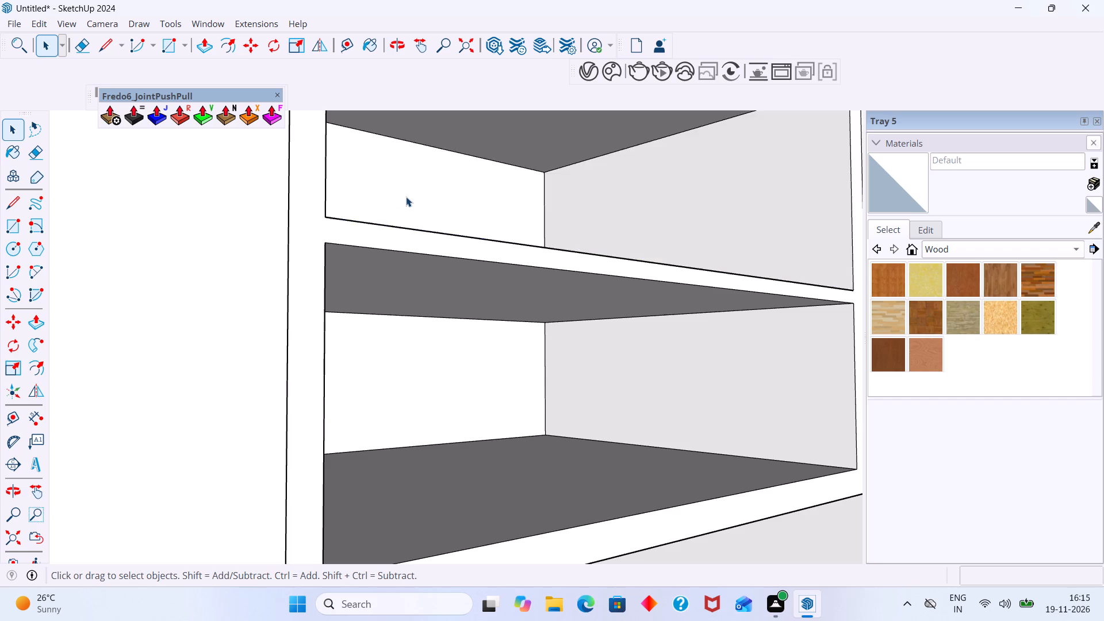
# Draw corner-to-corner rectangles over the upper shelf opening, about 297 by 828 mm, and over the lower shelf opening.
pyautogui.scroll(-9, 402, 205)
pyautogui.moveTo(504, 258); pyautogui.dragTo(351, 301, button='middle')
pyautogui.scroll(-4, 351, 298)
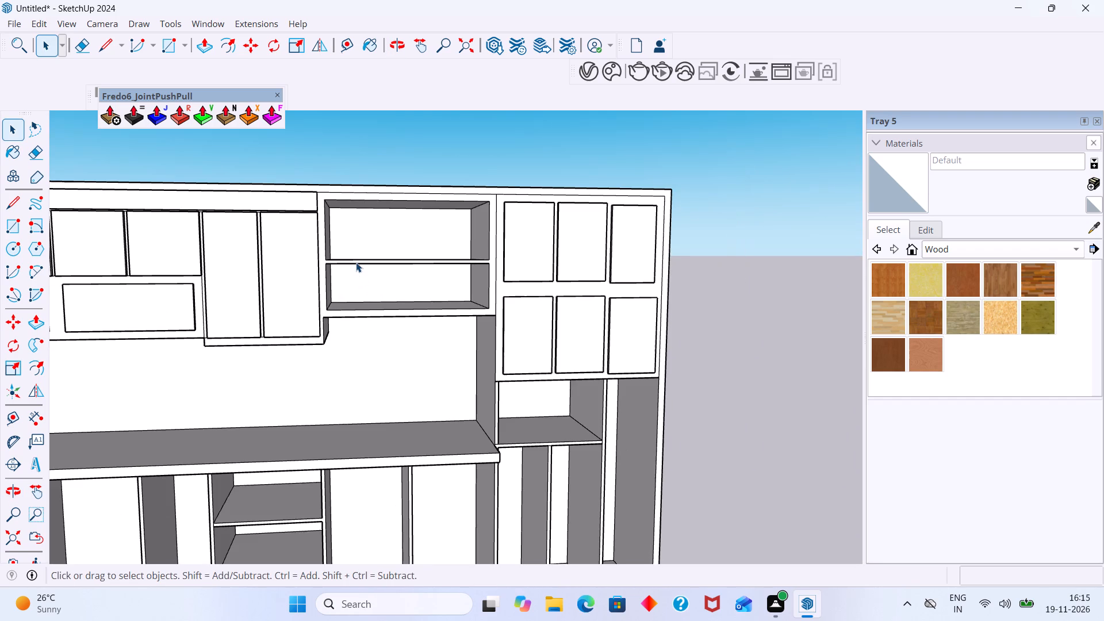
pyautogui.press('r')
pyautogui.scroll(7, 361, 235)
pyautogui.click(286, 152)
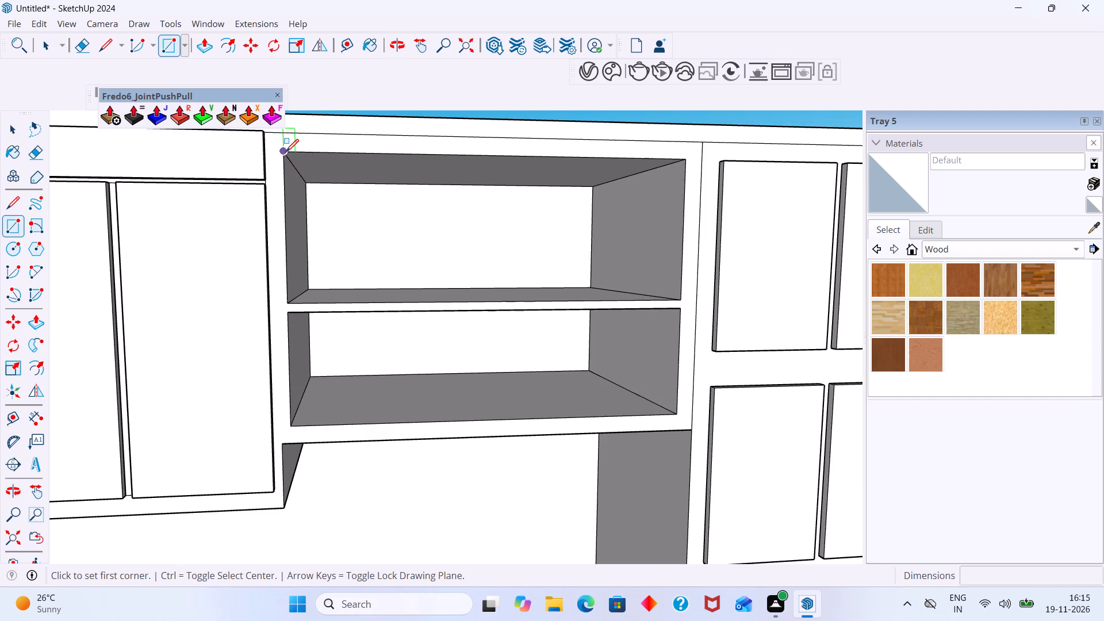
pyautogui.click(680, 300)
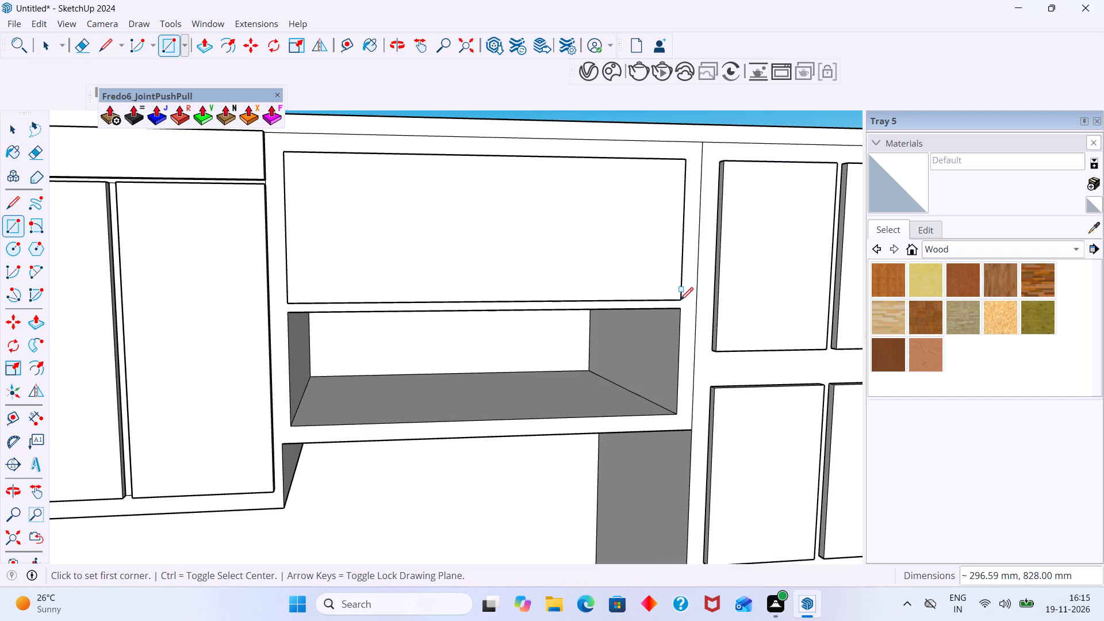
pyautogui.click(286, 315)
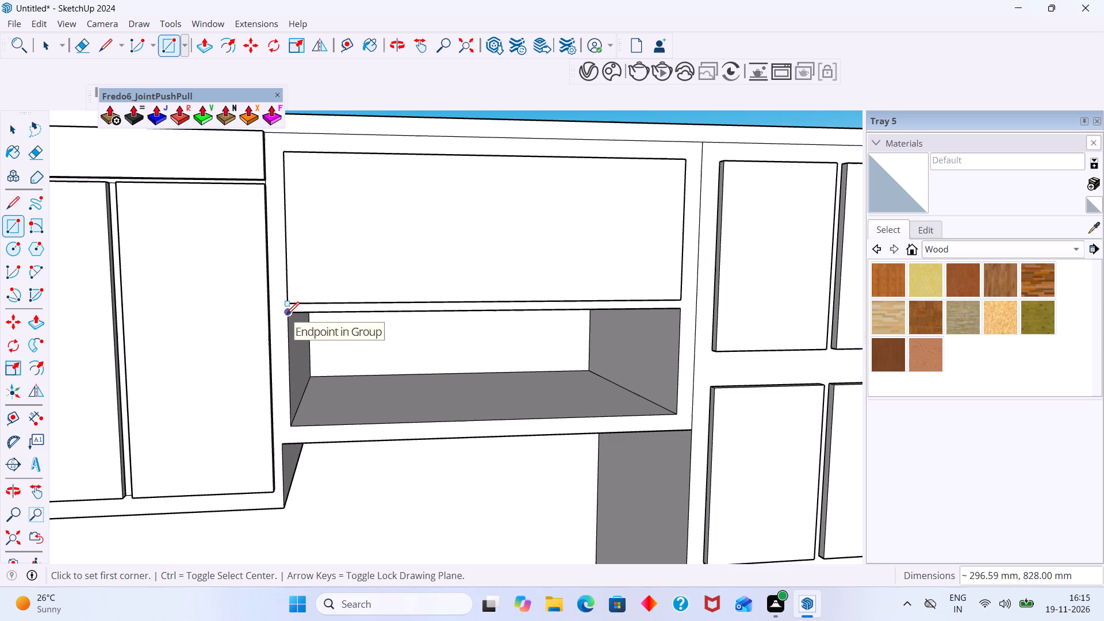
pyautogui.click(678, 415)
# Make the lower shelf rectangle and the upper shelf rectangle into two separate groups.
pyautogui.press('space')
pyautogui.doubleClick(639, 378)
pyautogui.rightClick(639, 377)
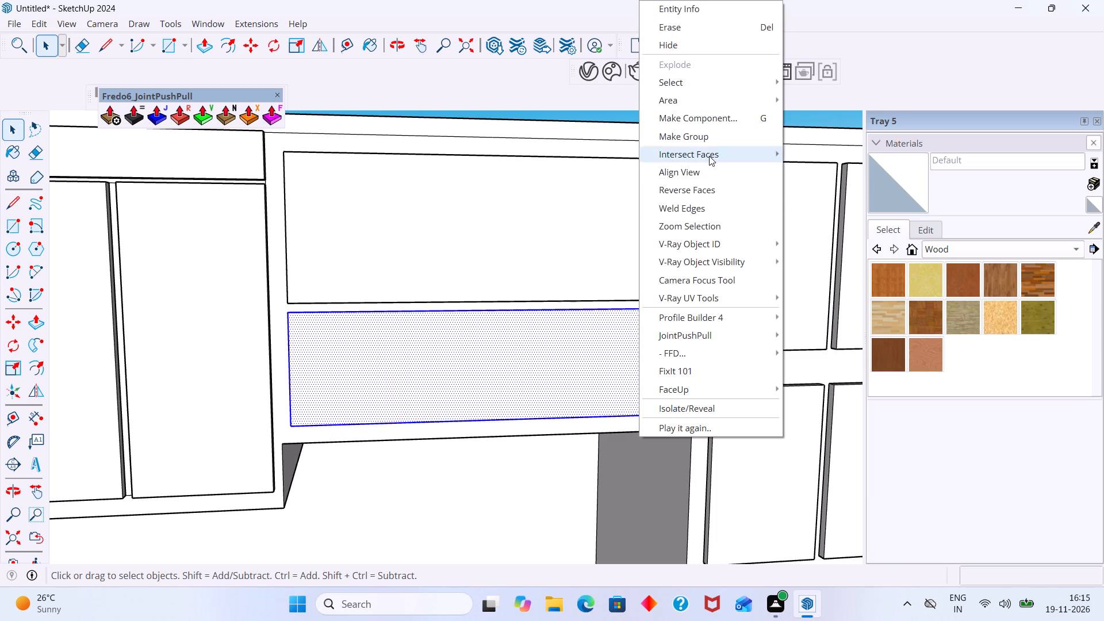
pyautogui.click(706, 137)
pyautogui.doubleClick(596, 198)
pyautogui.rightClick(596, 201)
pyautogui.click(670, 140)
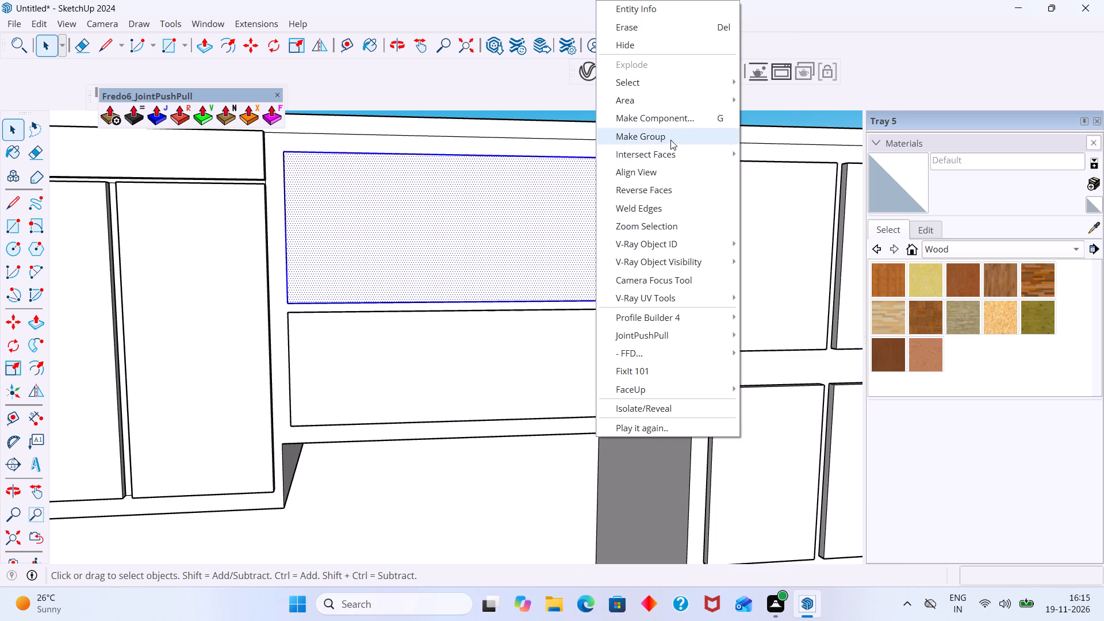
# Extrude the face inside the upper shelf door group outward by 18 mm.
pyautogui.tripleClick(581, 218)
pyautogui.doubleClick(585, 220)
pyautogui.click(589, 220)
pyautogui.doubleClick(598, 225)
pyautogui.click(609, 233)
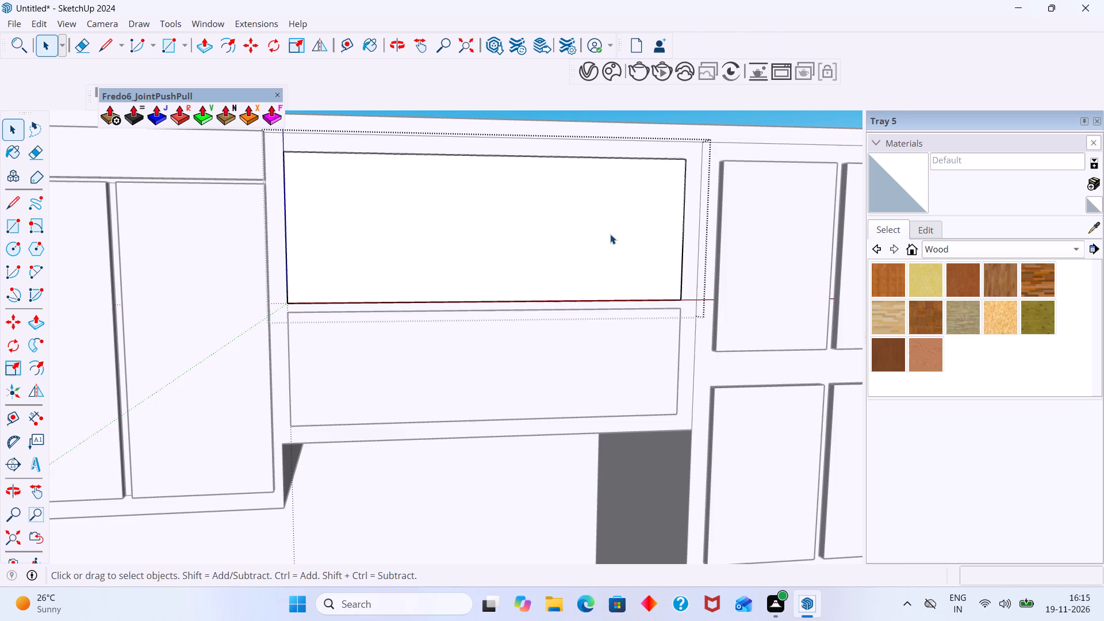
pyautogui.press('p')
pyautogui.click(613, 233)
pyautogui.moveTo(622, 251); pyautogui.dragTo(444, 348, button='middle')
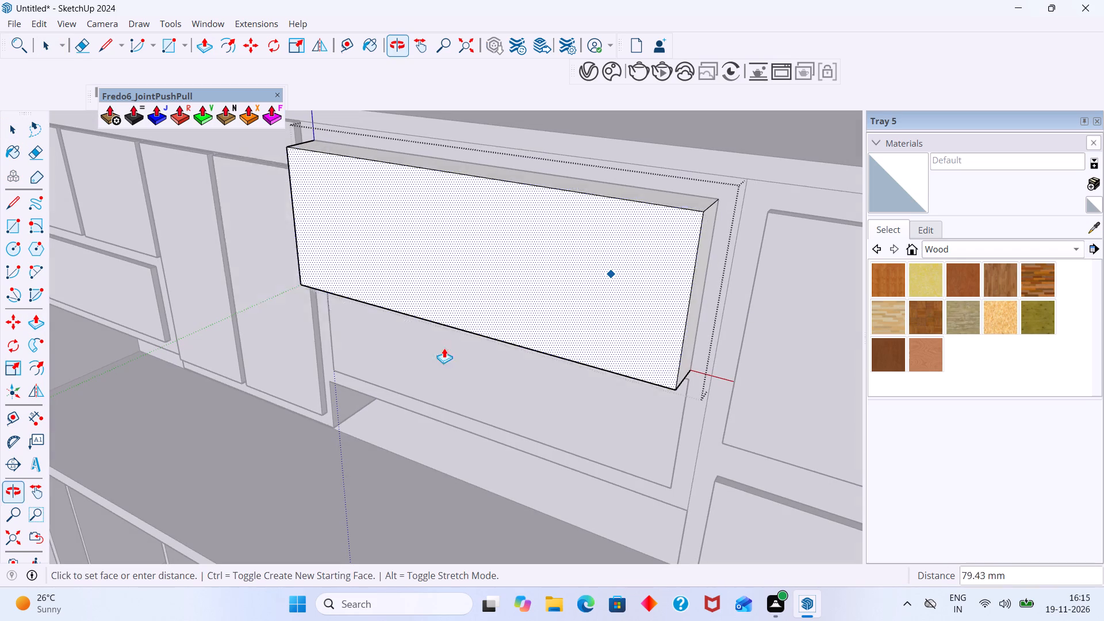
pyautogui.moveTo(444, 348); pyautogui.dragTo(417, 351, button='middle')
pyautogui.write('18')
pyautogui.press('Return')
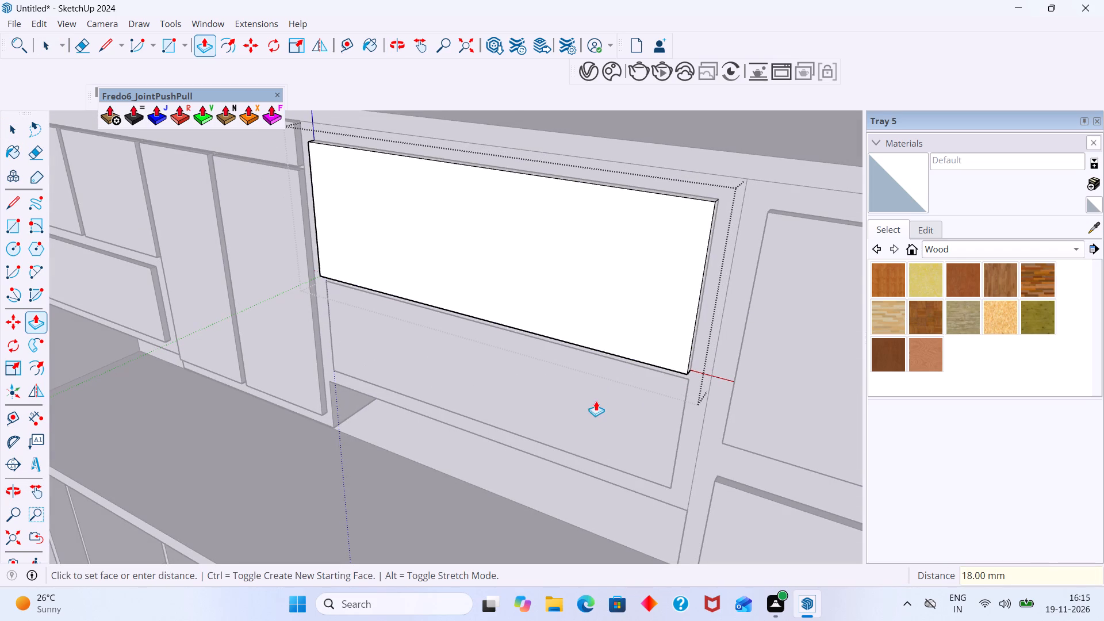
# Extrude the face inside the lower shelf door group outward by the same 18 mm and close the group.
pyautogui.doubleClick(589, 412)
pyautogui.press('space')
pyautogui.click(599, 411)
pyautogui.click(607, 411)
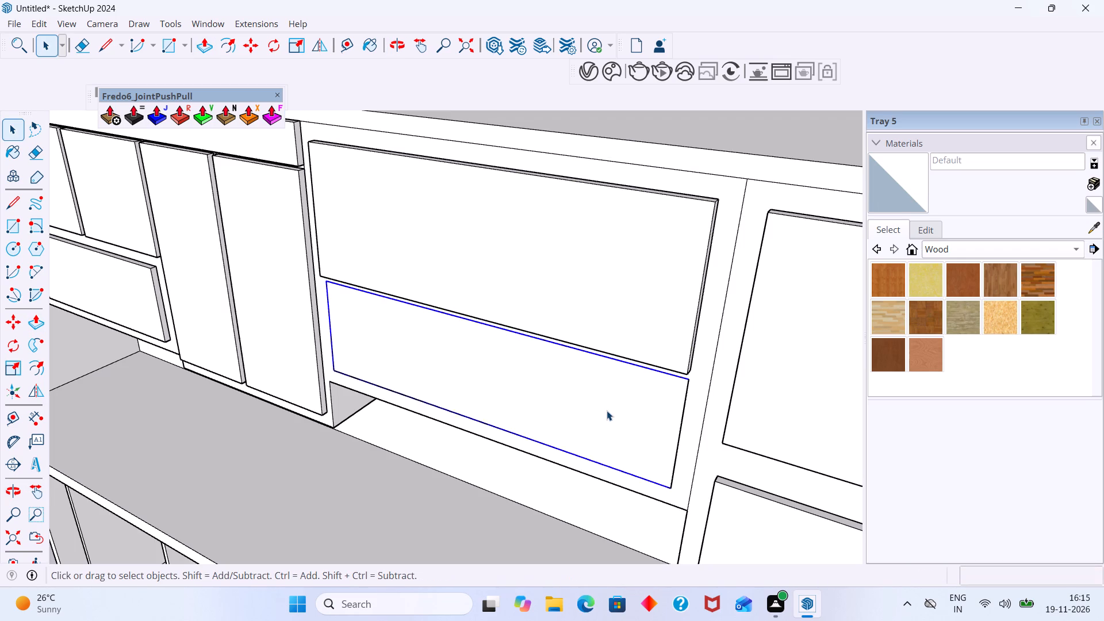
pyautogui.click(607, 408)
pyautogui.click(608, 408)
pyautogui.press('p')
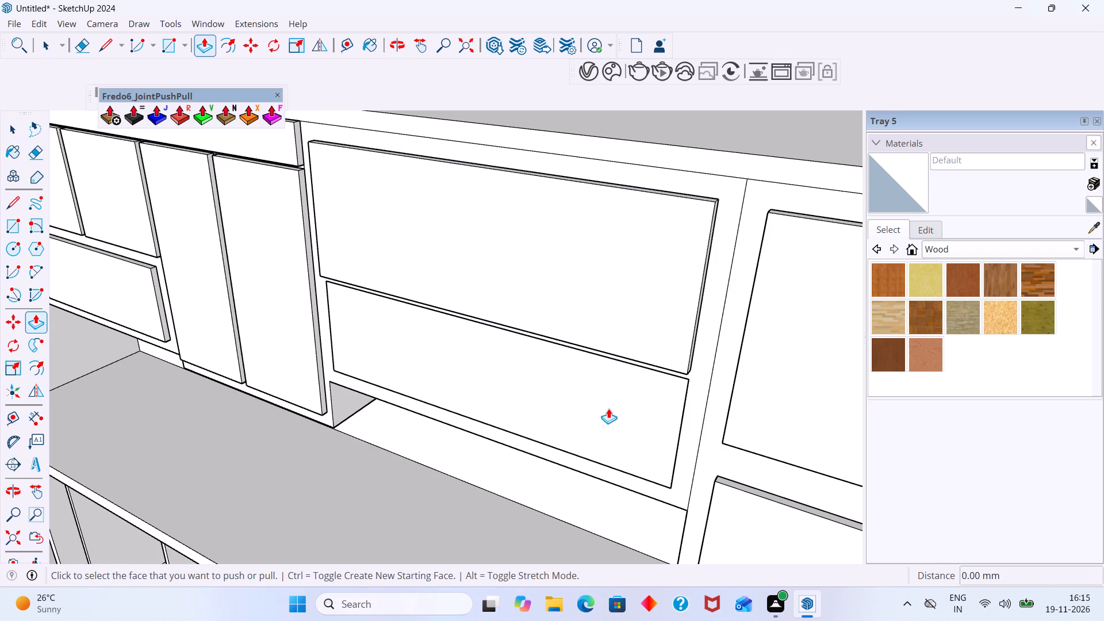
pyautogui.press('space')
pyautogui.doubleClick(609, 409)
pyautogui.click(612, 416)
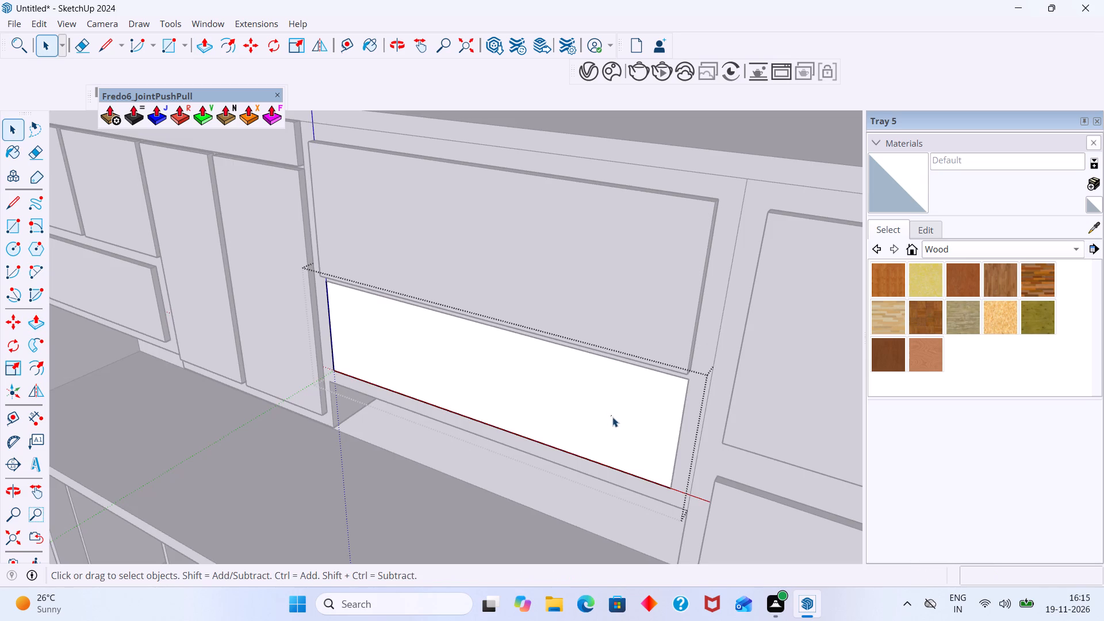
pyautogui.press('p')
pyautogui.doubleClick(614, 417)
pyautogui.press('space')
pyautogui.scroll(-5, 611, 408)
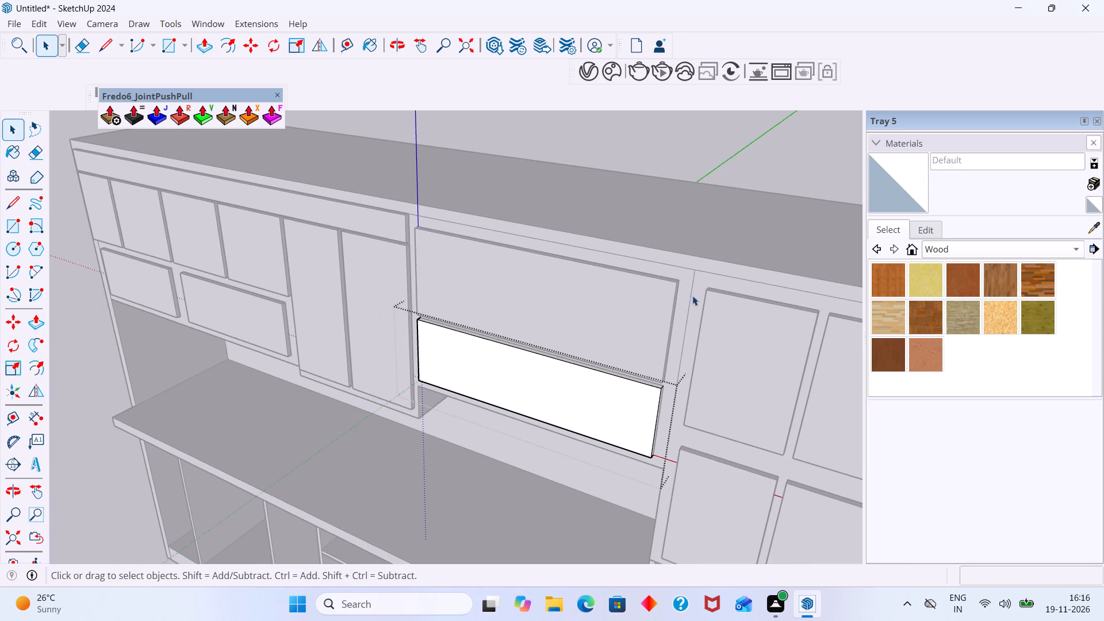
pyautogui.click(765, 155)
pyautogui.scroll(-12, 687, 212)
pyautogui.moveTo(662, 290); pyautogui.dragTo(823, 302, button='middle')
pyautogui.scroll(-3, 666, 305)
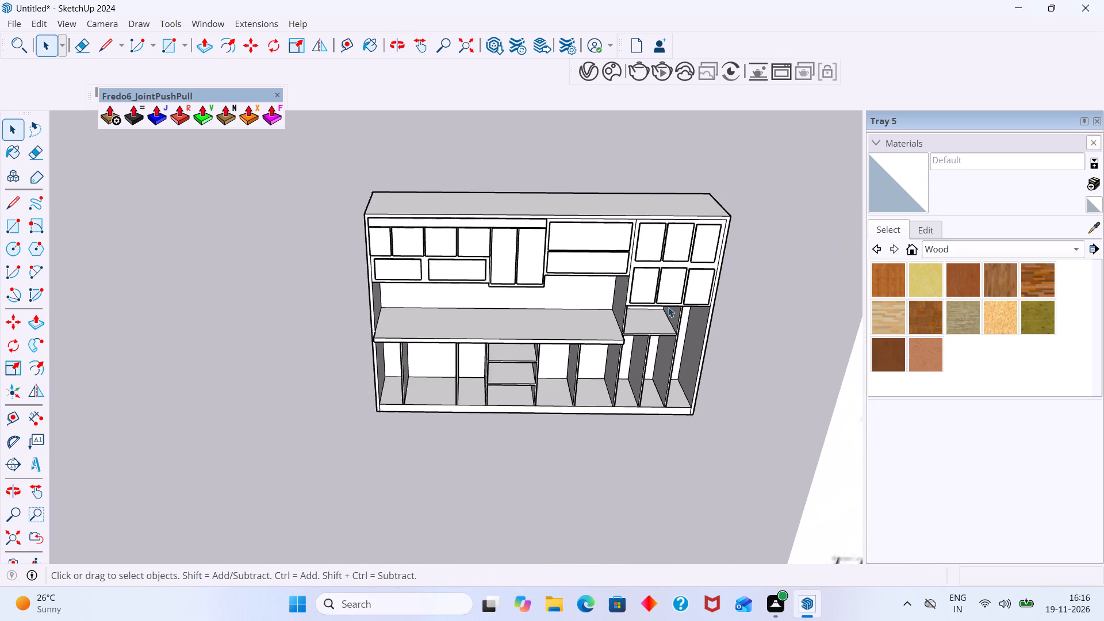
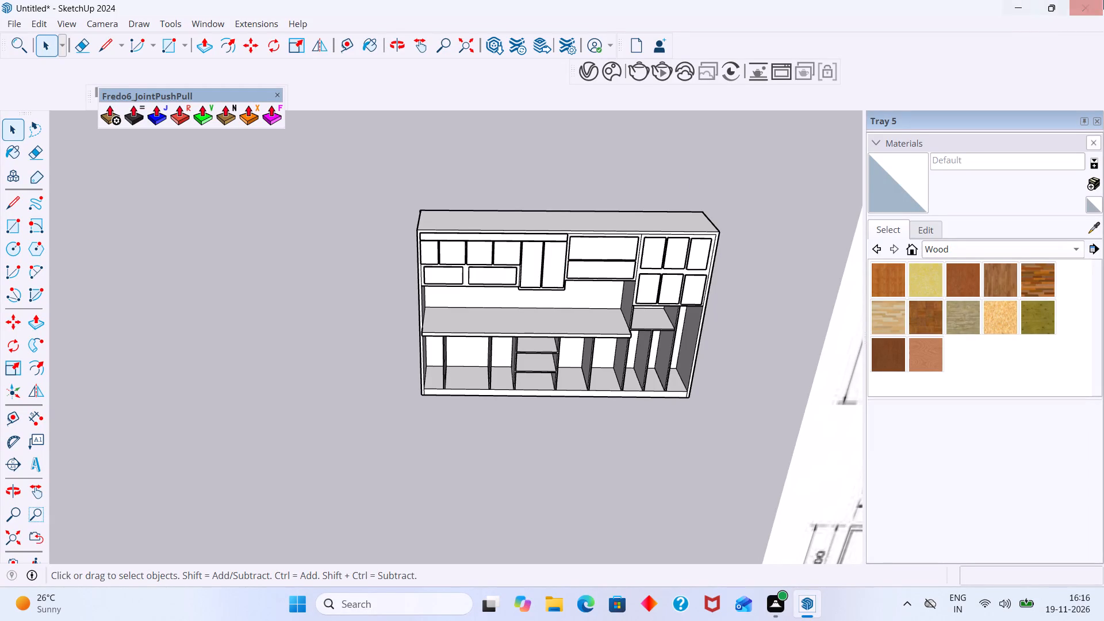
# Examine the whole cabinet front from several angles, checking the fitted door panels and the compartments still open.
pyautogui.scroll(-4, 355, 233)
pyautogui.moveTo(451, 265); pyautogui.dragTo(528, 247, button='middle')
pyautogui.scroll(20, 342, 278)
pyautogui.scroll(-10, 463, 252)
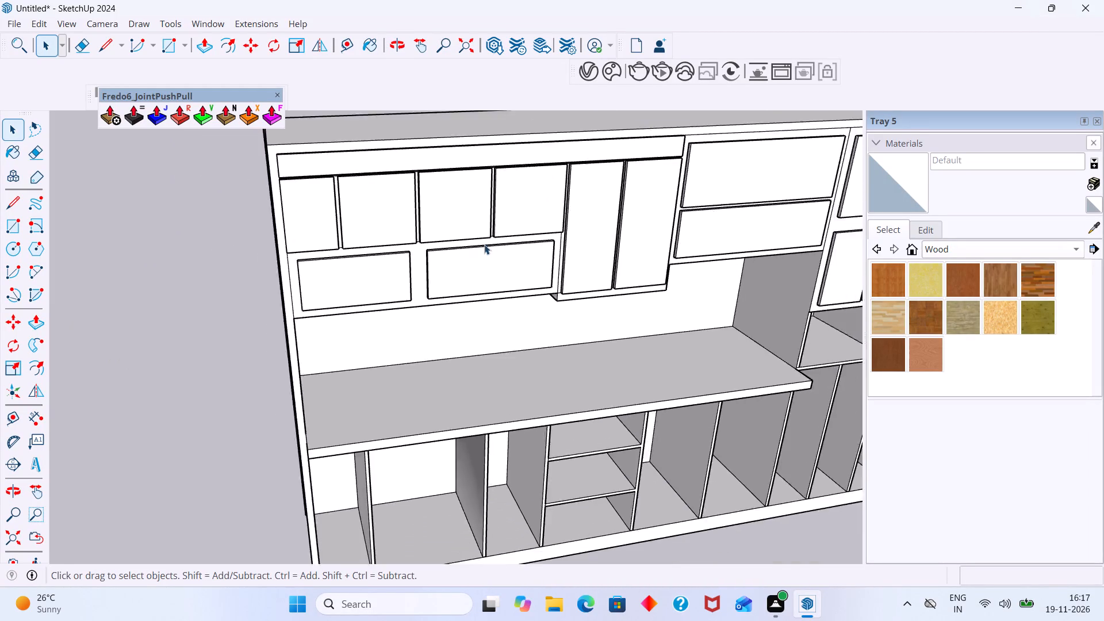
pyautogui.scroll(-3, 484, 244)
pyautogui.moveTo(549, 256); pyautogui.dragTo(495, 241, button='middle')
pyautogui.scroll(4, 539, 227)
pyautogui.moveTo(604, 198); pyautogui.dragTo(535, 207, button='middle')
pyautogui.scroll(1, 553, 206)
pyautogui.scroll(-6, 553, 206)
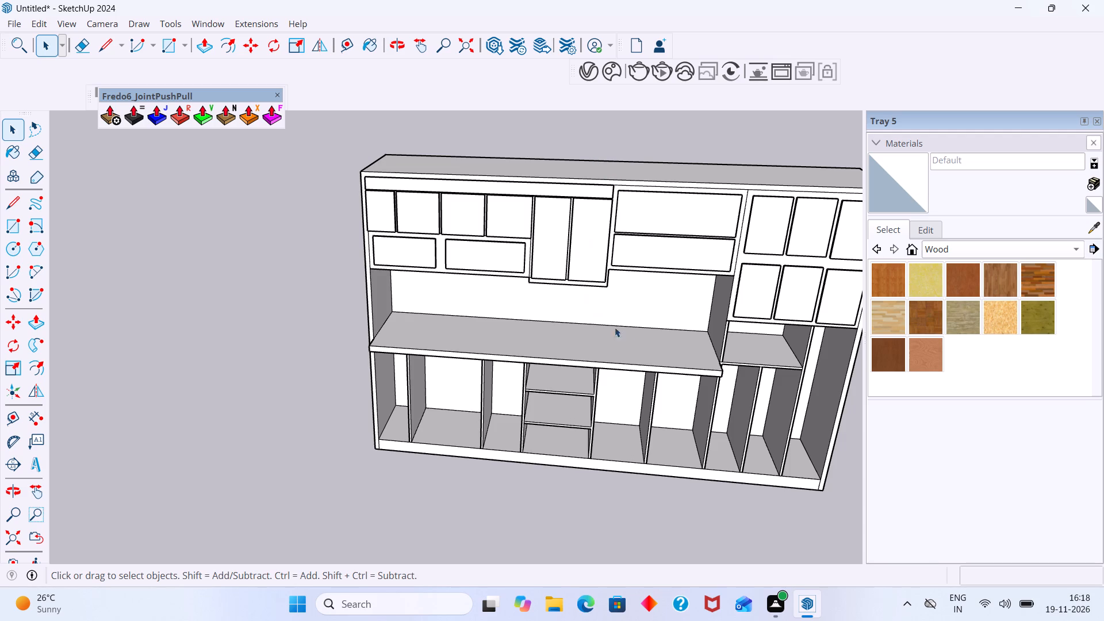
pyautogui.scroll(-15, 596, 287)
pyautogui.moveTo(533, 324); pyautogui.dragTo(645, 313, button='middle')
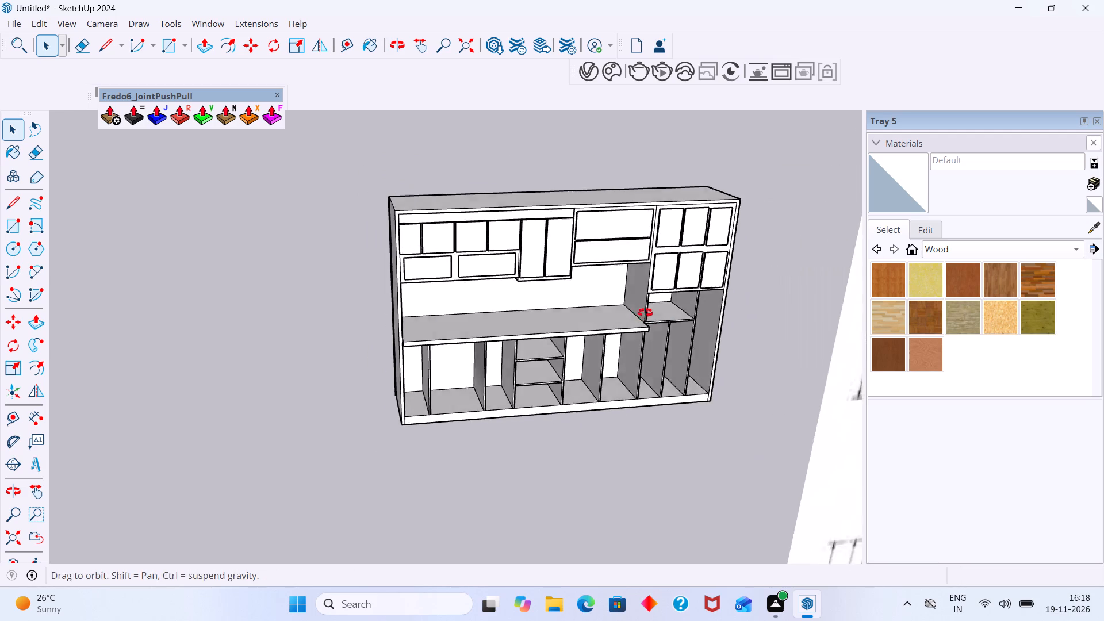
pyautogui.moveTo(645, 313); pyautogui.dragTo(648, 312, button='middle')
pyautogui.moveTo(673, 300); pyautogui.dragTo(663, 241, button='middle')
# Draw a corner-to-corner rectangle over the open shelf compartment beside the countertop, directly below the lower row of three doors.
pyautogui.scroll(1, 618, 313)
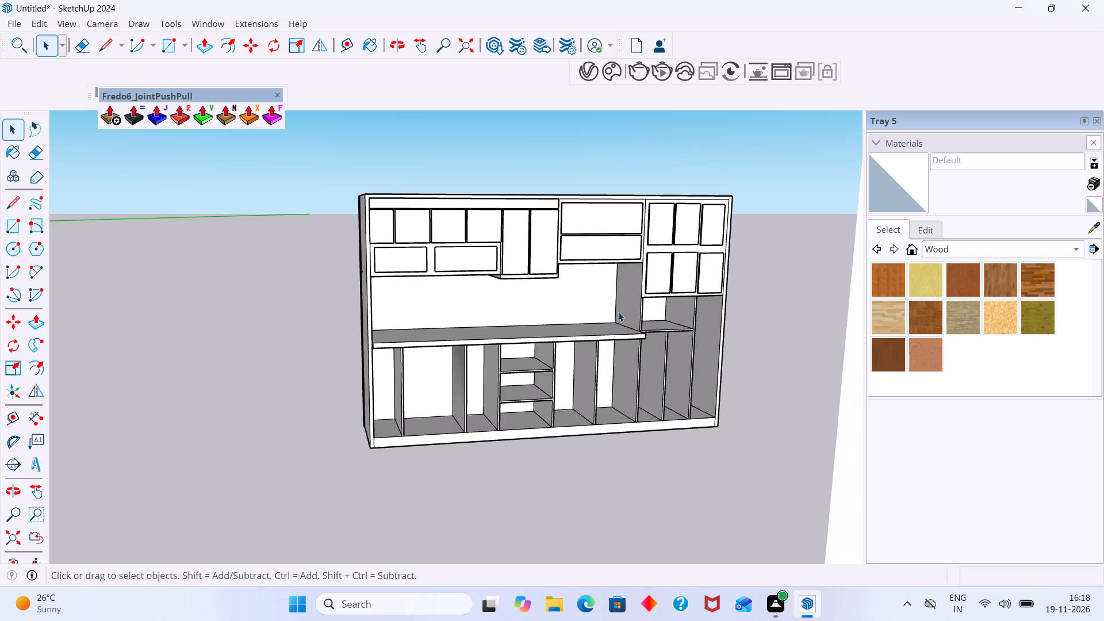
pyautogui.scroll(9, 618, 312)
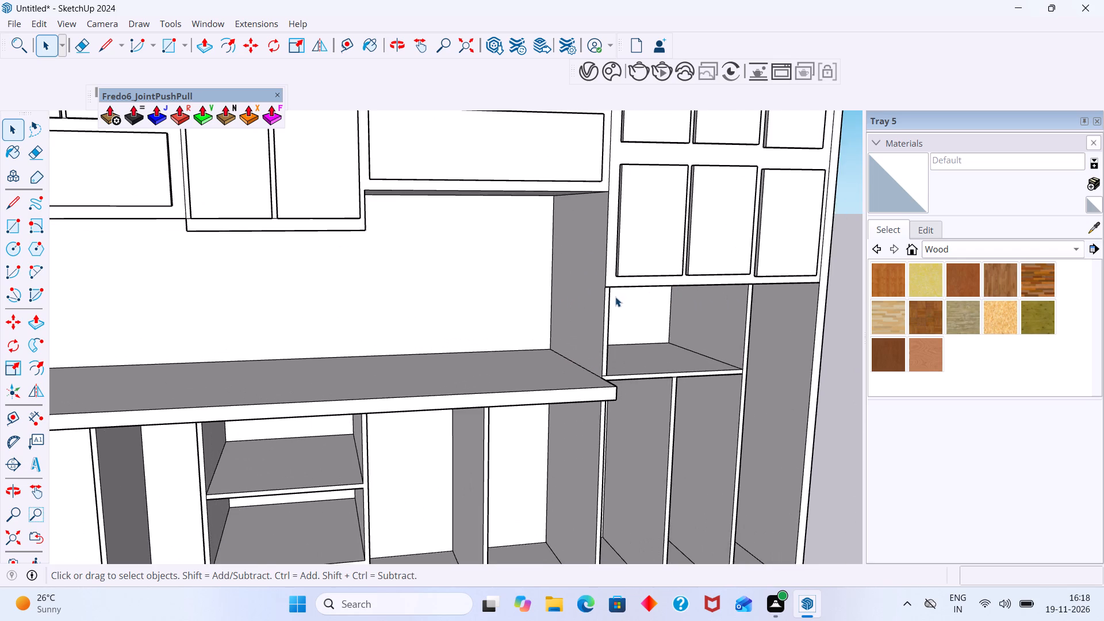
pyautogui.scroll(4, 604, 281)
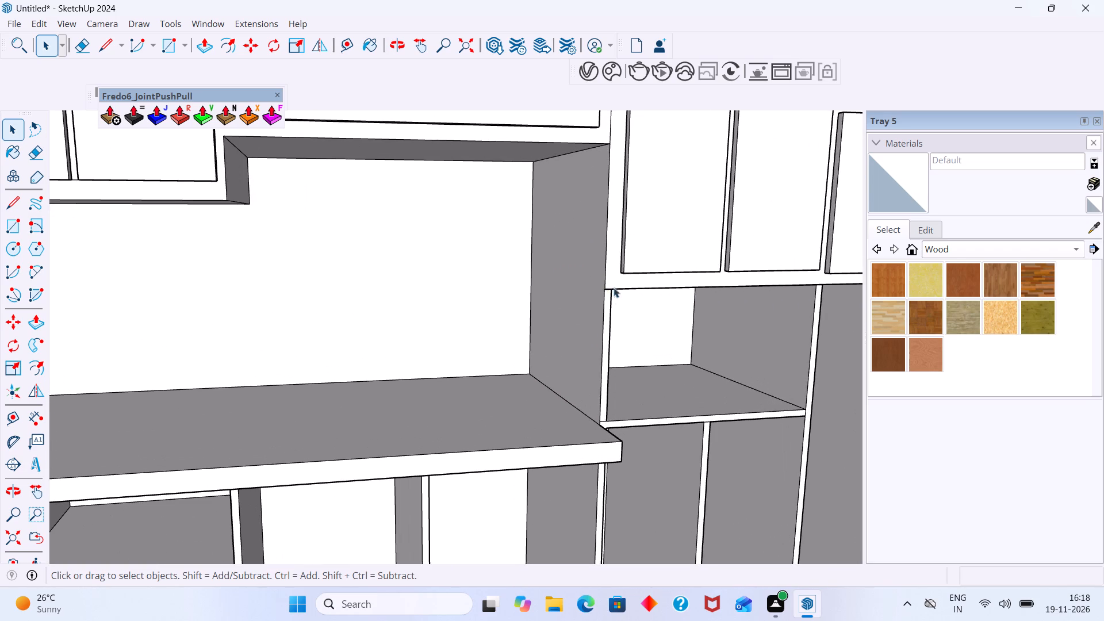
pyautogui.press('r')
pyautogui.scroll(5, 632, 298)
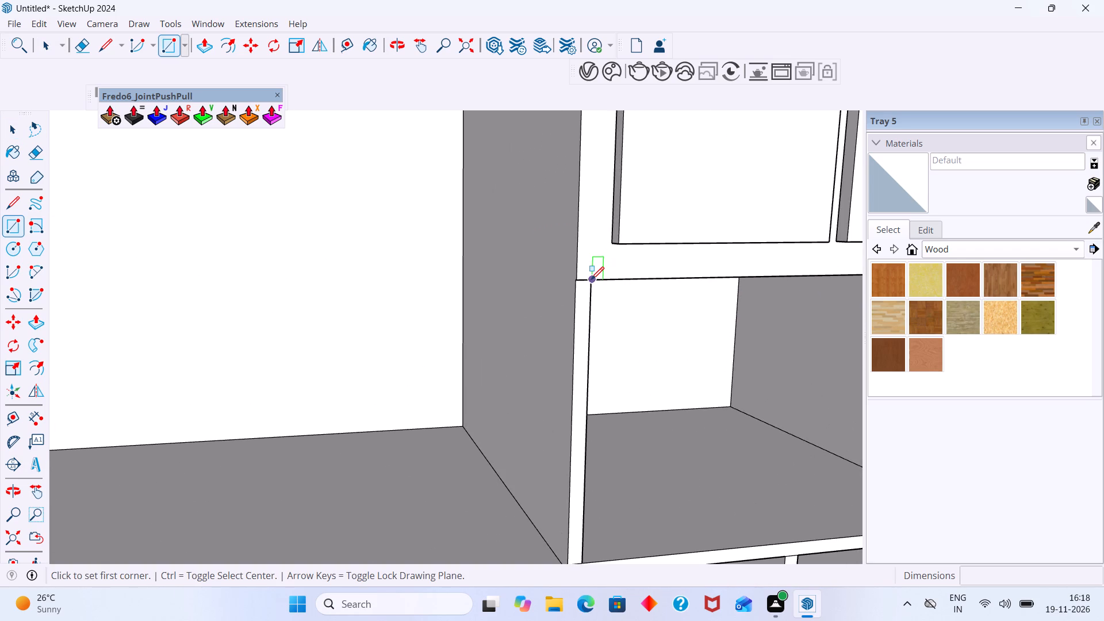
pyautogui.click(591, 281)
pyautogui.scroll(-2, 645, 361)
pyautogui.moveTo(651, 370); pyautogui.dragTo(553, 309, button='middle')
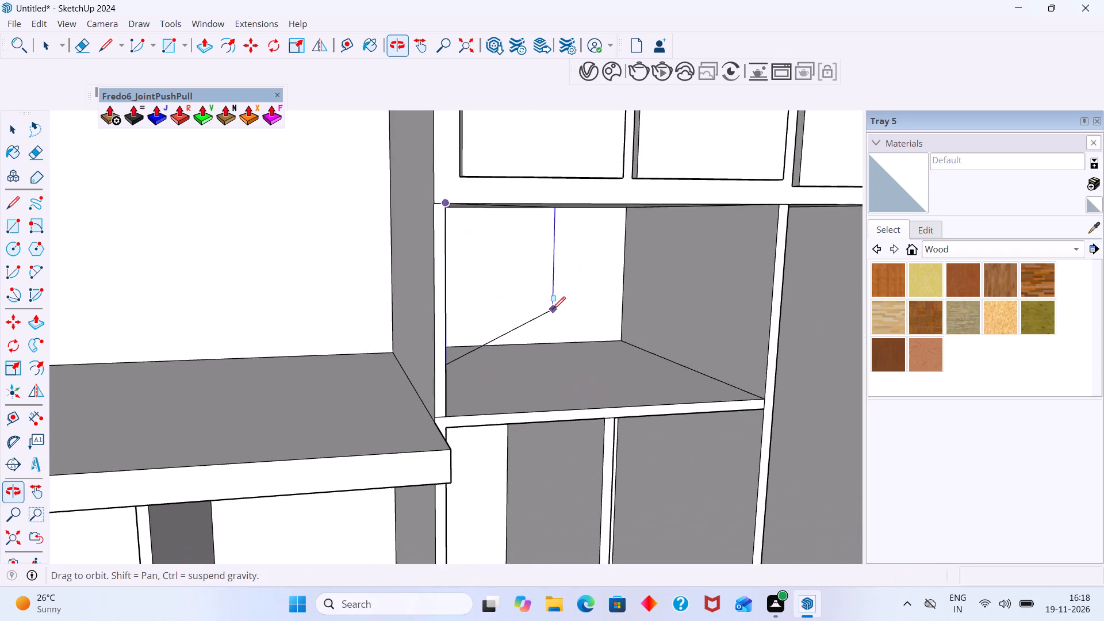
pyautogui.scroll(-3, 552, 310)
pyautogui.click(695, 371)
# Make the new rectangle over the shelf compartment, face and edges together, into a group.
pyautogui.press('space')
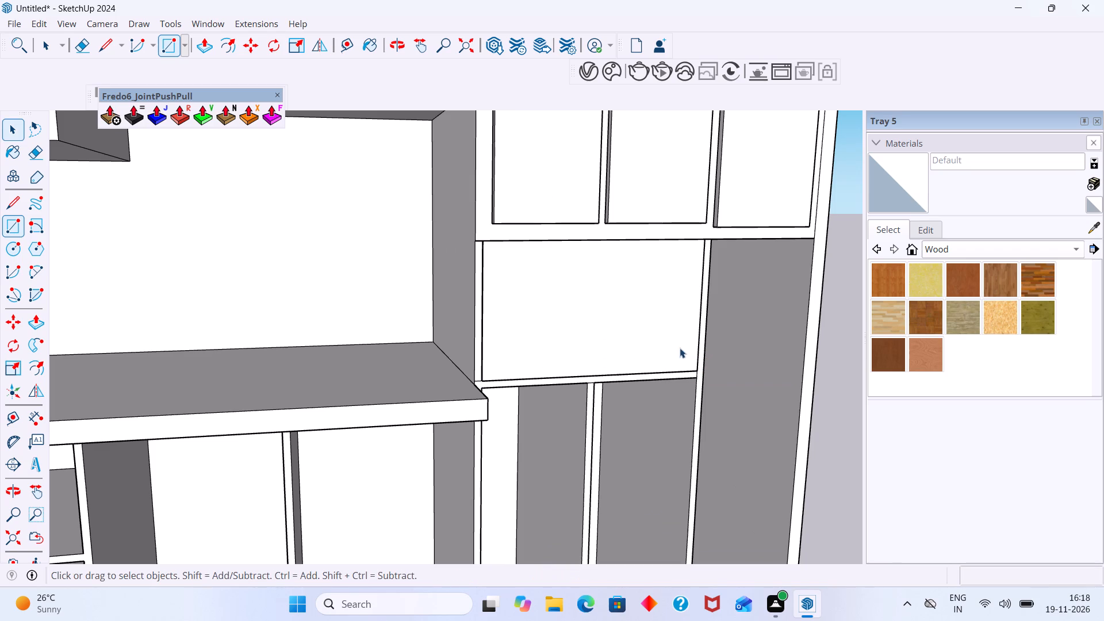
pyautogui.doubleClick(679, 346)
pyautogui.rightClick(678, 344)
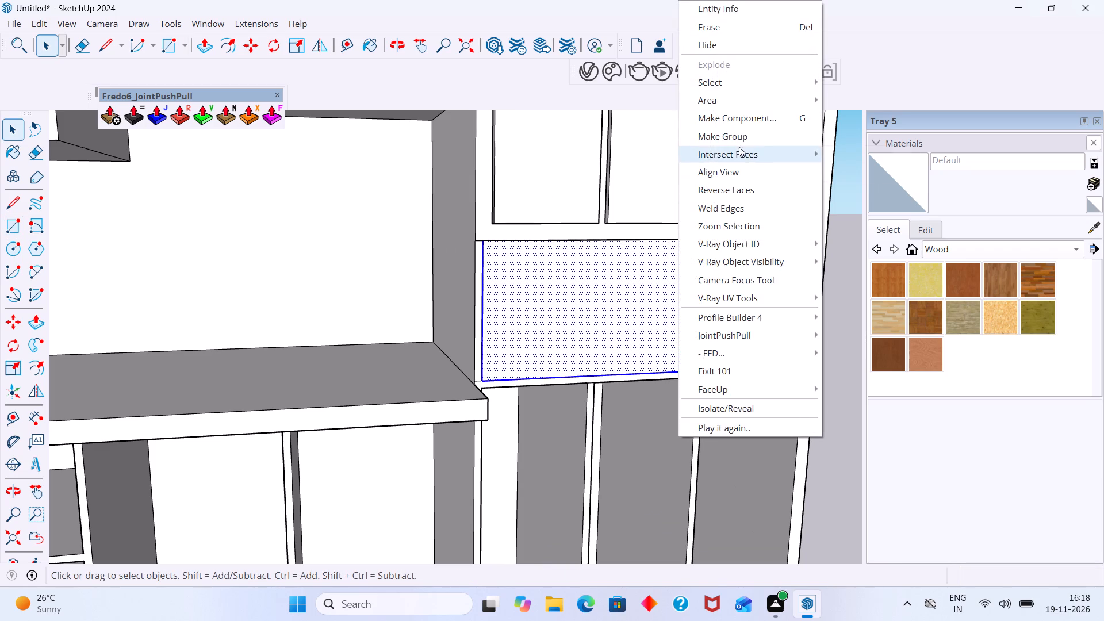
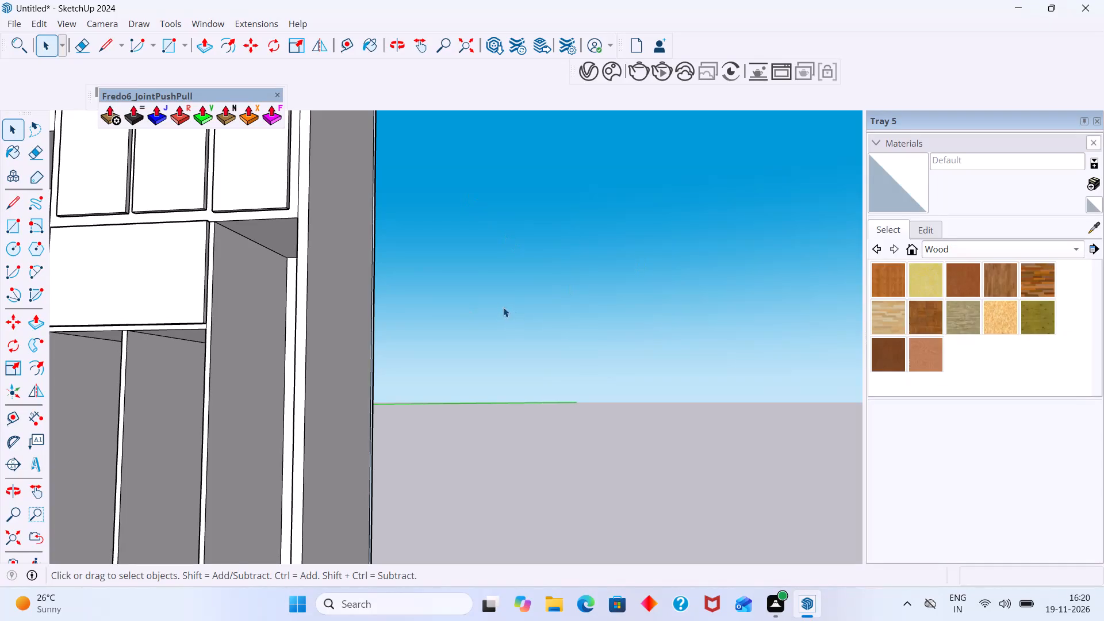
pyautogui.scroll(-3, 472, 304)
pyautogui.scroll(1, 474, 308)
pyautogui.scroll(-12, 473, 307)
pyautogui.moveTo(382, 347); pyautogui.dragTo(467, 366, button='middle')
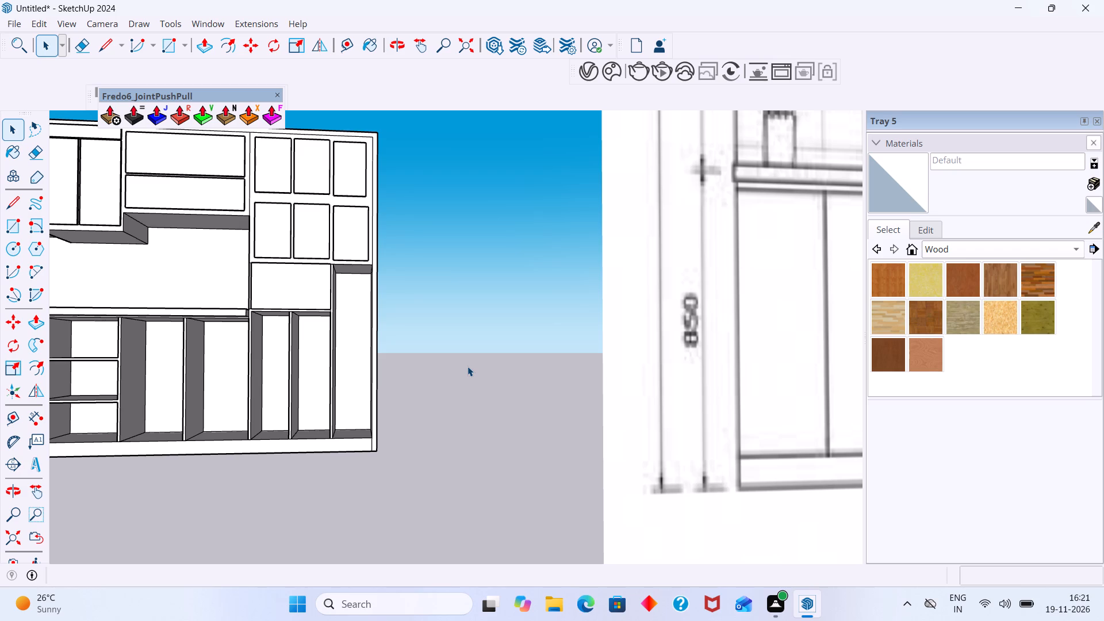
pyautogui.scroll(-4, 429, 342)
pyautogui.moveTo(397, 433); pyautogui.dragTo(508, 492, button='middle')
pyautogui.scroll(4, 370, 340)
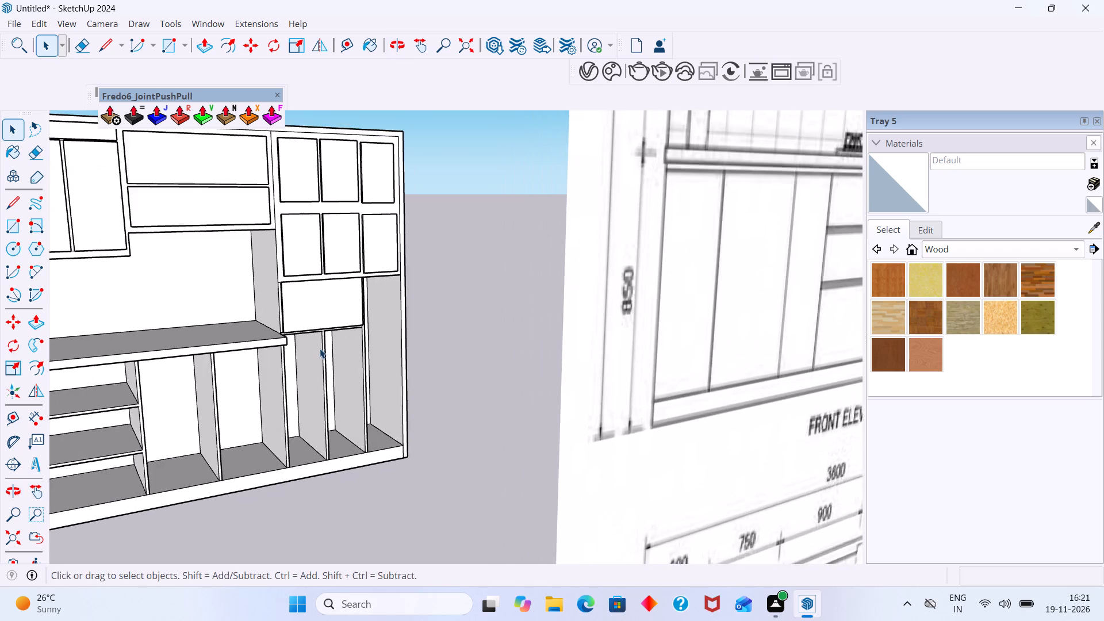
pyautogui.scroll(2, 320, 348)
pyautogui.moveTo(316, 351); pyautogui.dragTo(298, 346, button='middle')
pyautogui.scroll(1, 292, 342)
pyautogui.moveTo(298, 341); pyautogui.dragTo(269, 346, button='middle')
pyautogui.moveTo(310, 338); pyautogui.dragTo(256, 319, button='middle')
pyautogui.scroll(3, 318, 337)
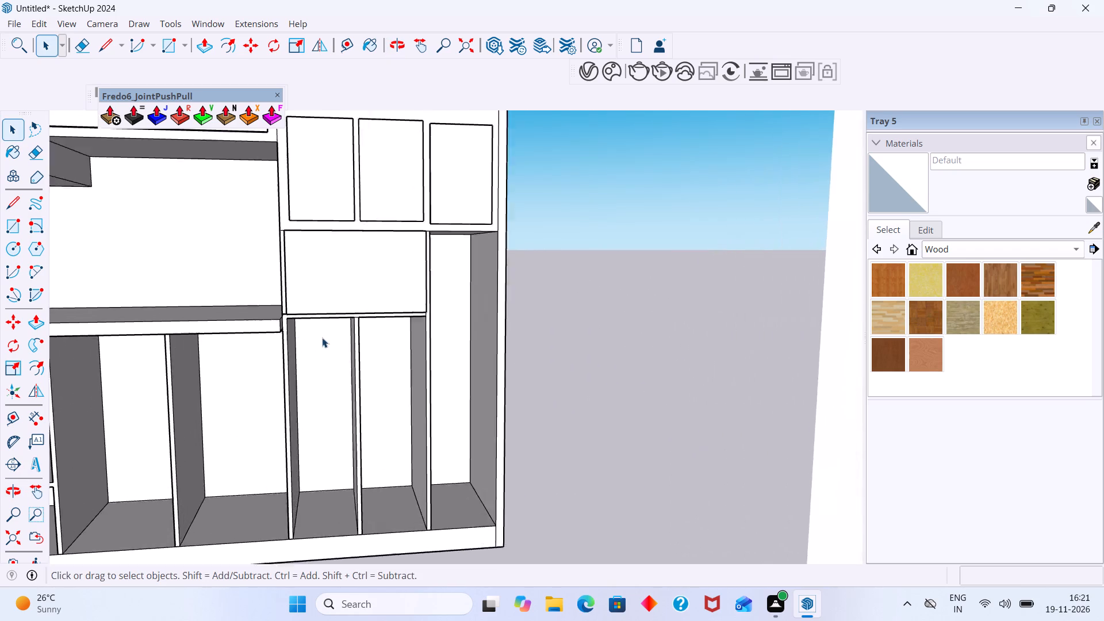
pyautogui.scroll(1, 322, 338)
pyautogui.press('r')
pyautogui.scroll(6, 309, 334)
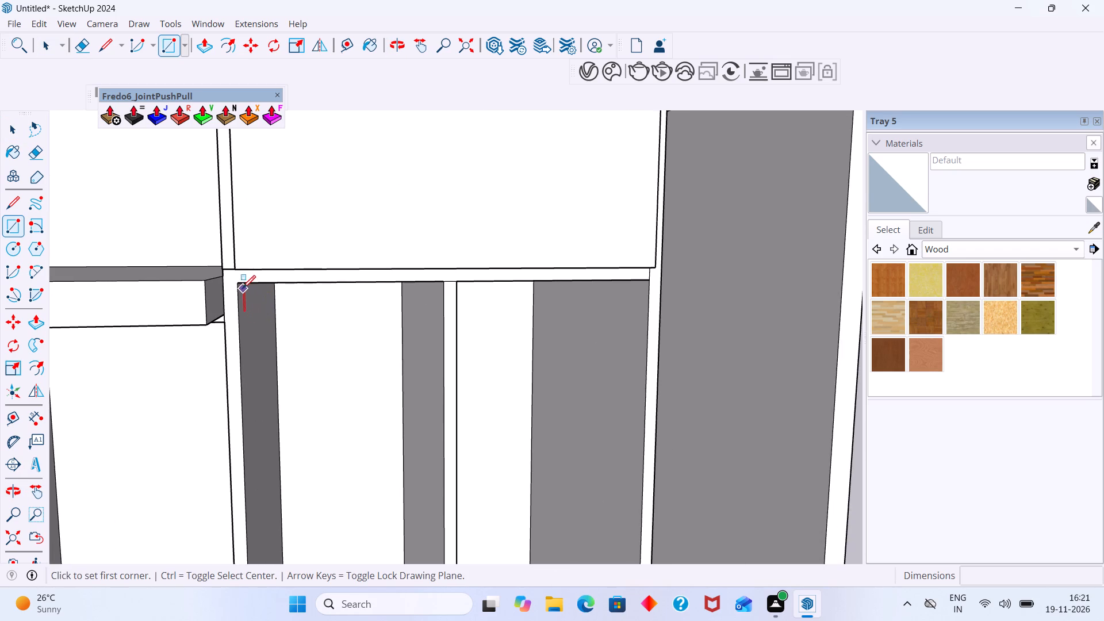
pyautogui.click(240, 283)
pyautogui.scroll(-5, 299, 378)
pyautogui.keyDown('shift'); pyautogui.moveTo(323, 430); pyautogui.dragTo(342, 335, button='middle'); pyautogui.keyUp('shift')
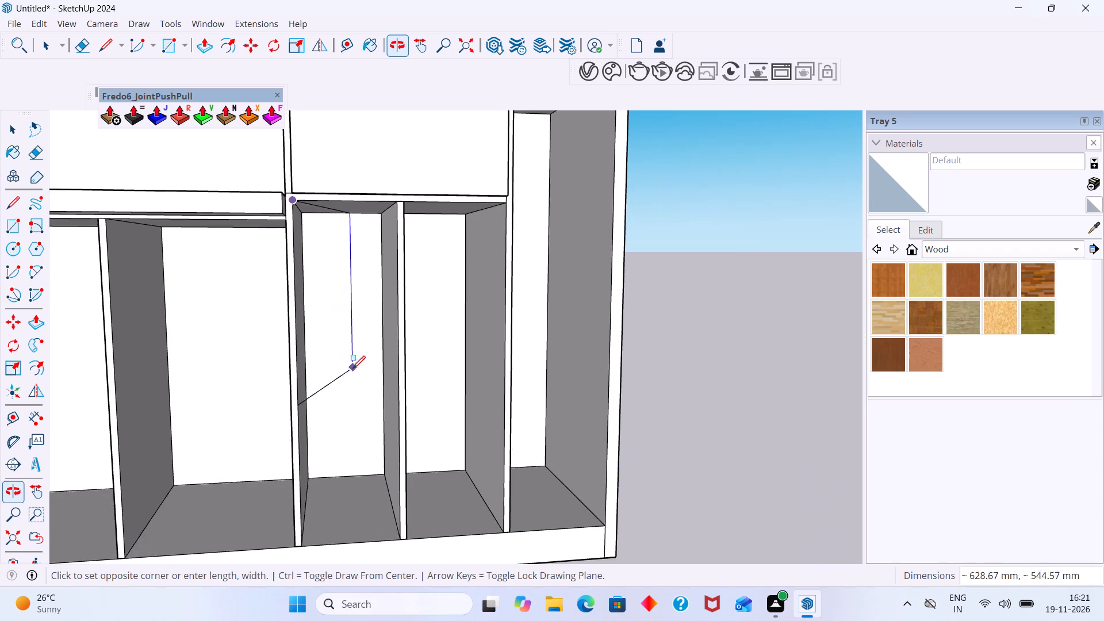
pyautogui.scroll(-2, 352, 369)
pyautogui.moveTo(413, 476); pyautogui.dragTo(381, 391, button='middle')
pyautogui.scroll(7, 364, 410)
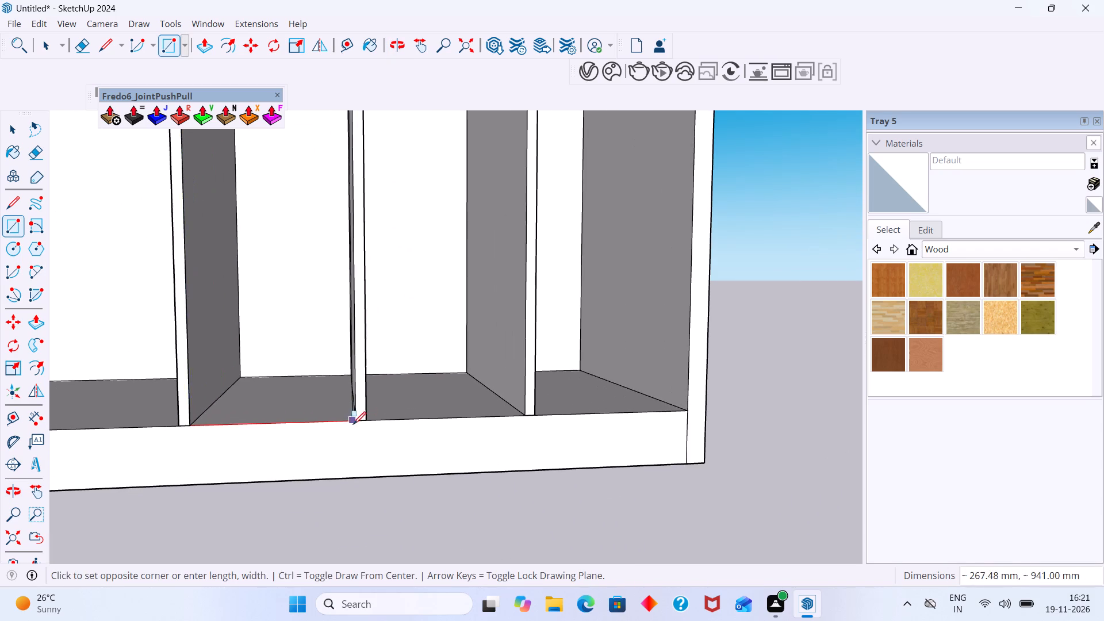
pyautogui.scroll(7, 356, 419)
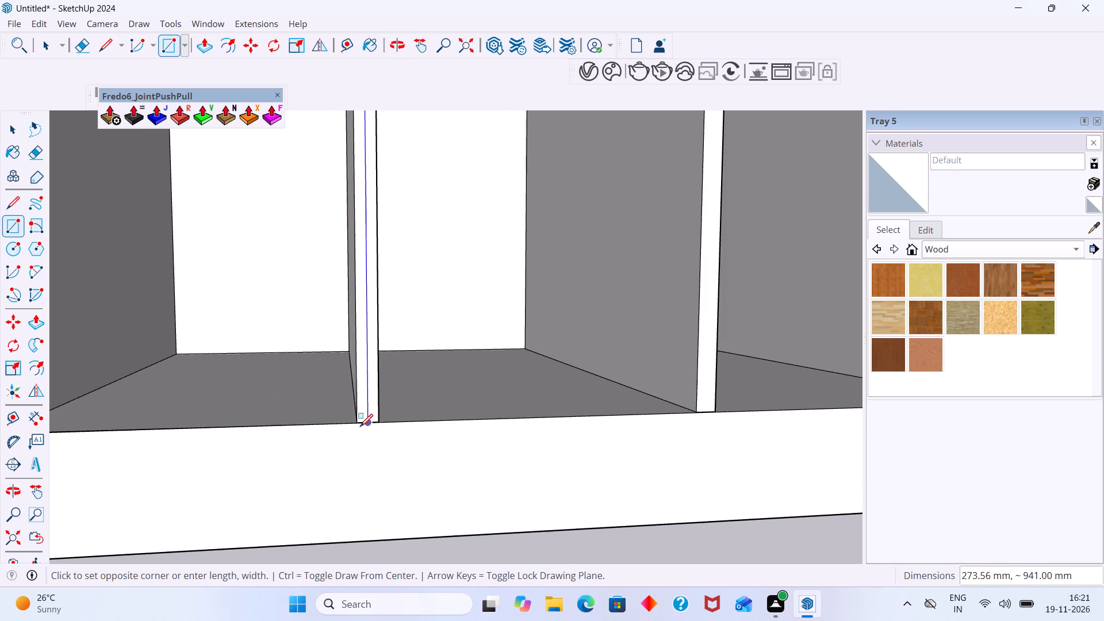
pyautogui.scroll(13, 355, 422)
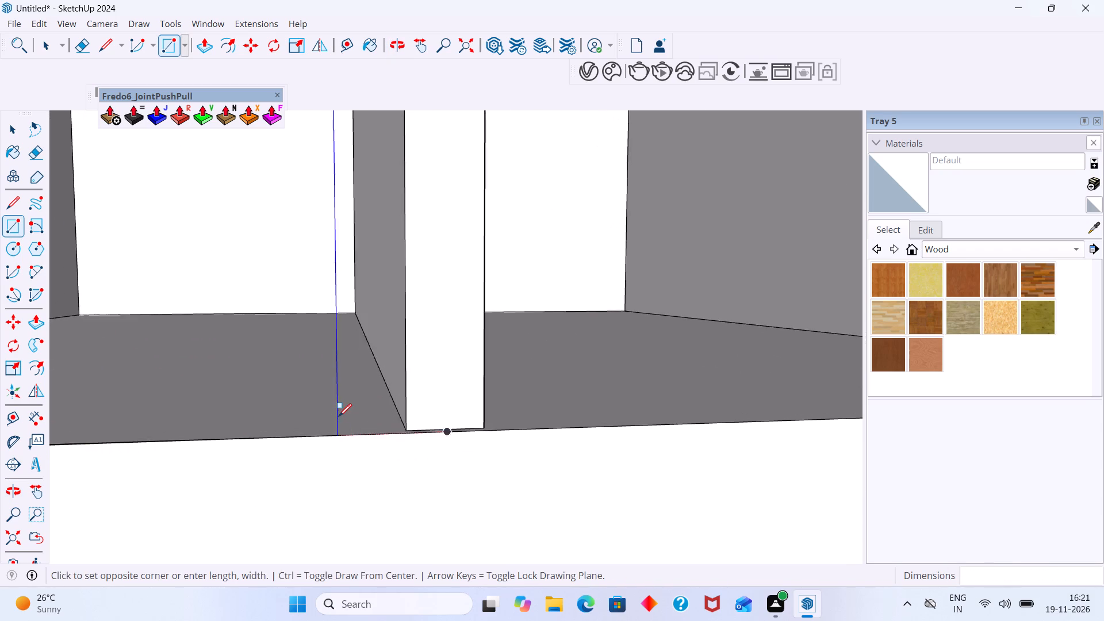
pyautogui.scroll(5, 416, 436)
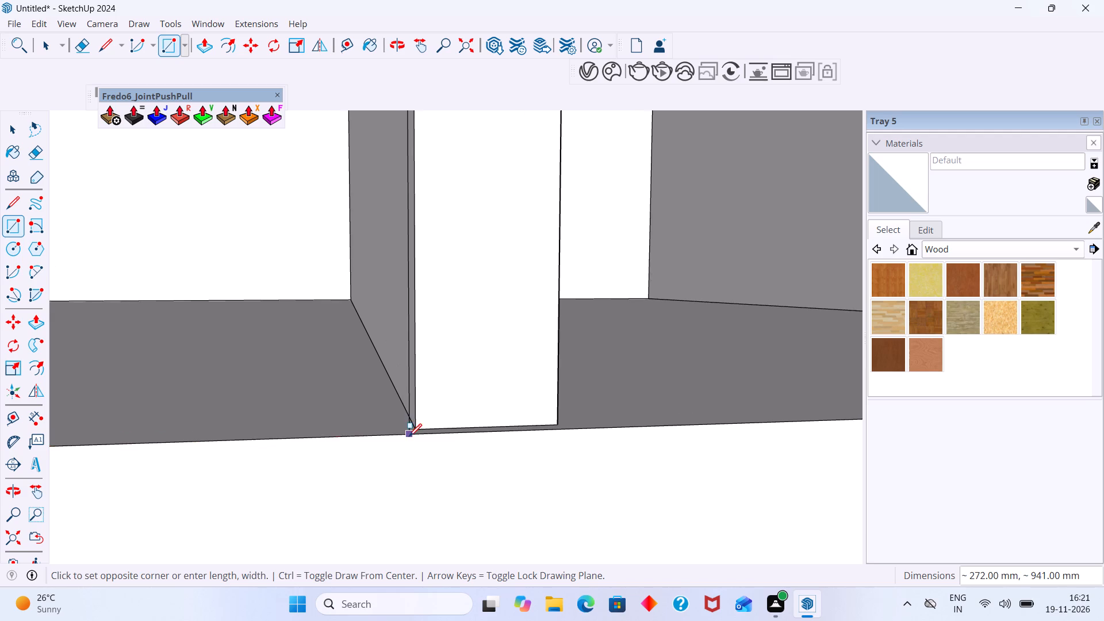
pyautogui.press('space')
# Open the cabinet group and pull the front face of the divider between the two narrow lower compartments flush with the base's front edge.
pyautogui.scroll(-2, 471, 405)
pyautogui.click(462, 403)
pyautogui.doubleClick(462, 402)
pyautogui.click(466, 405)
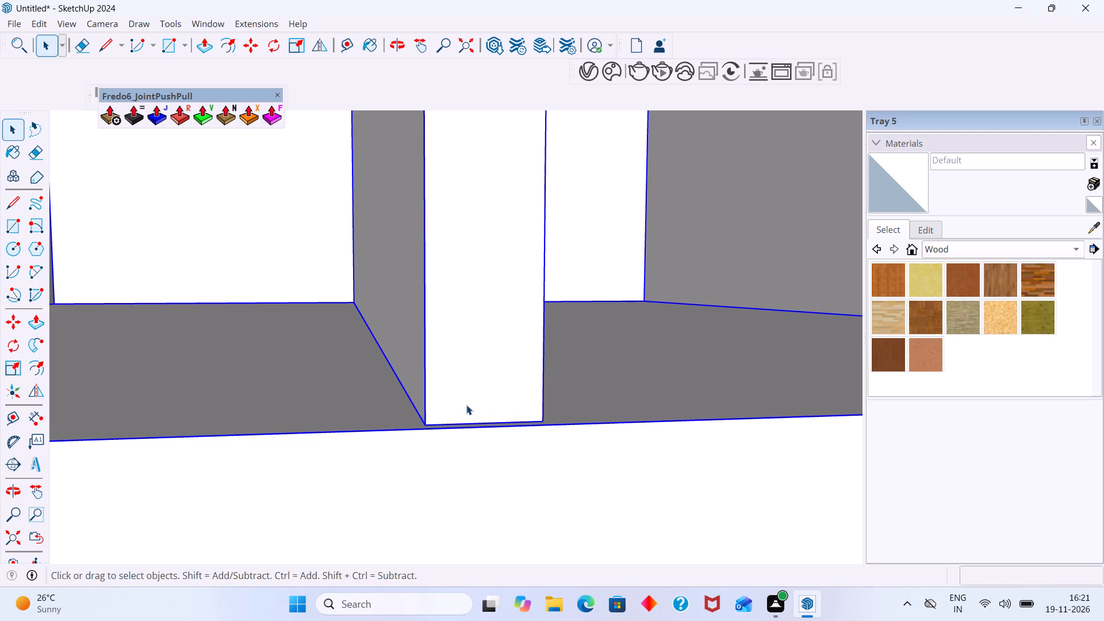
pyautogui.doubleClick(466, 405)
pyautogui.click(470, 408)
pyautogui.doubleClick(471, 407)
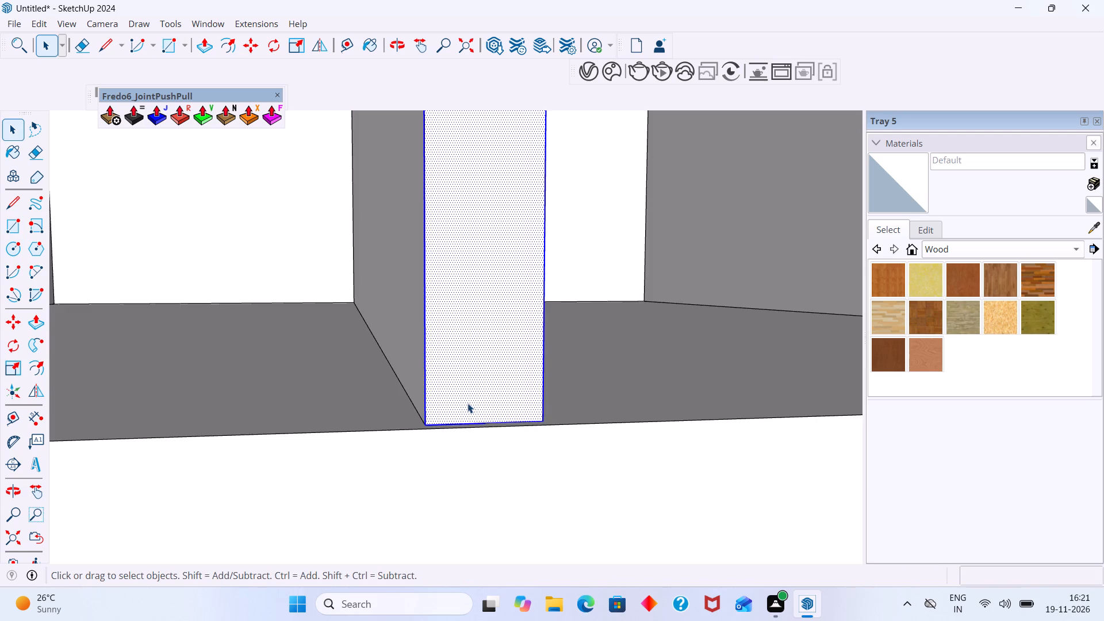
pyautogui.click(467, 402)
pyautogui.press('p')
pyautogui.click(467, 402)
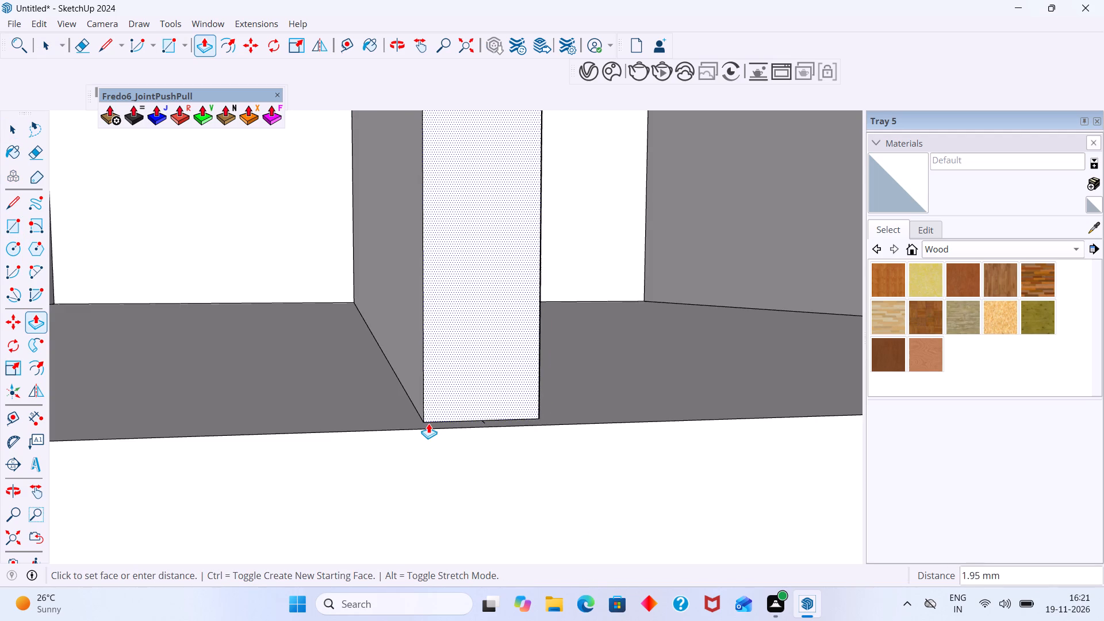
pyautogui.click(428, 430)
pyautogui.press('space')
pyautogui.scroll(-7, 450, 408)
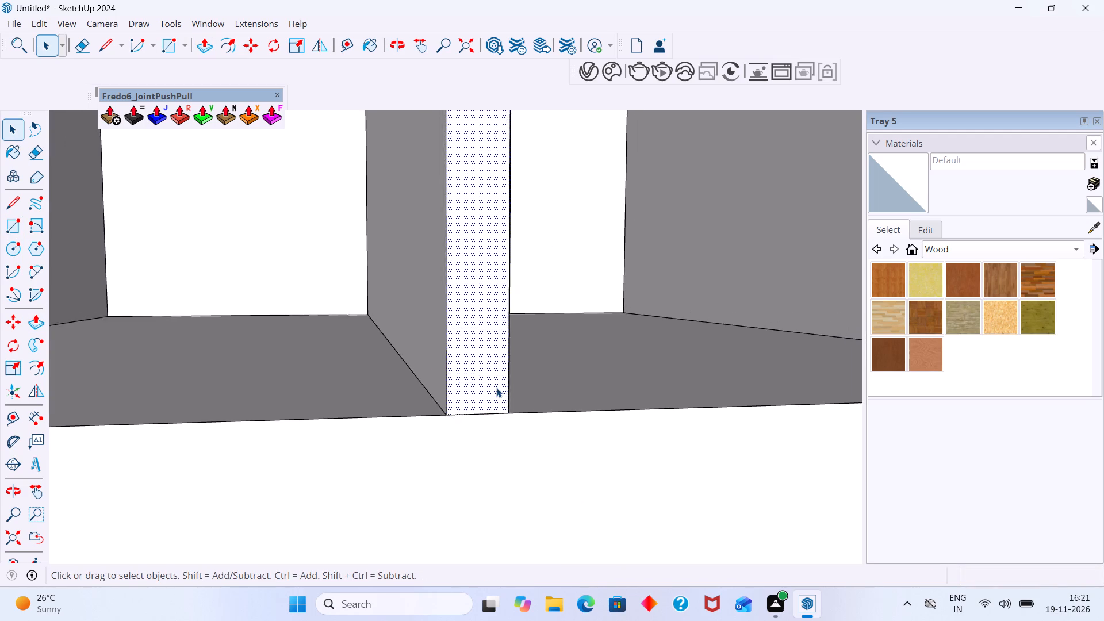
# Pull the front face of the divider between the narrow compartments and the countertop base unit flush with the base's front edge.
pyautogui.scroll(-16, 496, 388)
pyautogui.scroll(9, 347, 375)
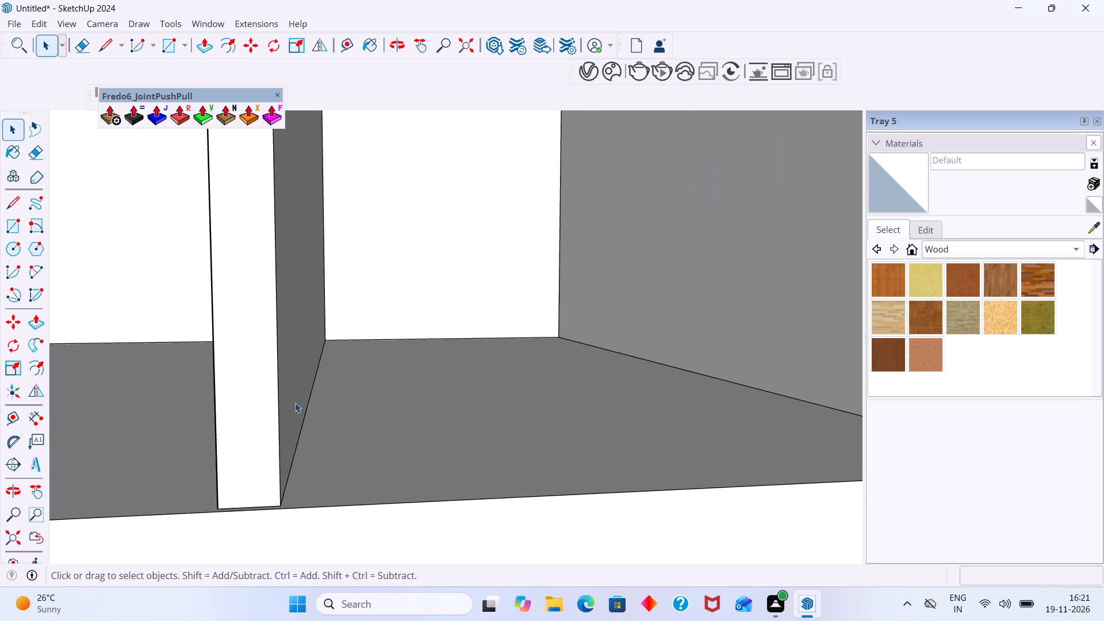
pyautogui.moveTo(295, 402); pyautogui.dragTo(262, 395, button='middle')
pyautogui.scroll(-12, 252, 396)
pyautogui.scroll(5, 247, 416)
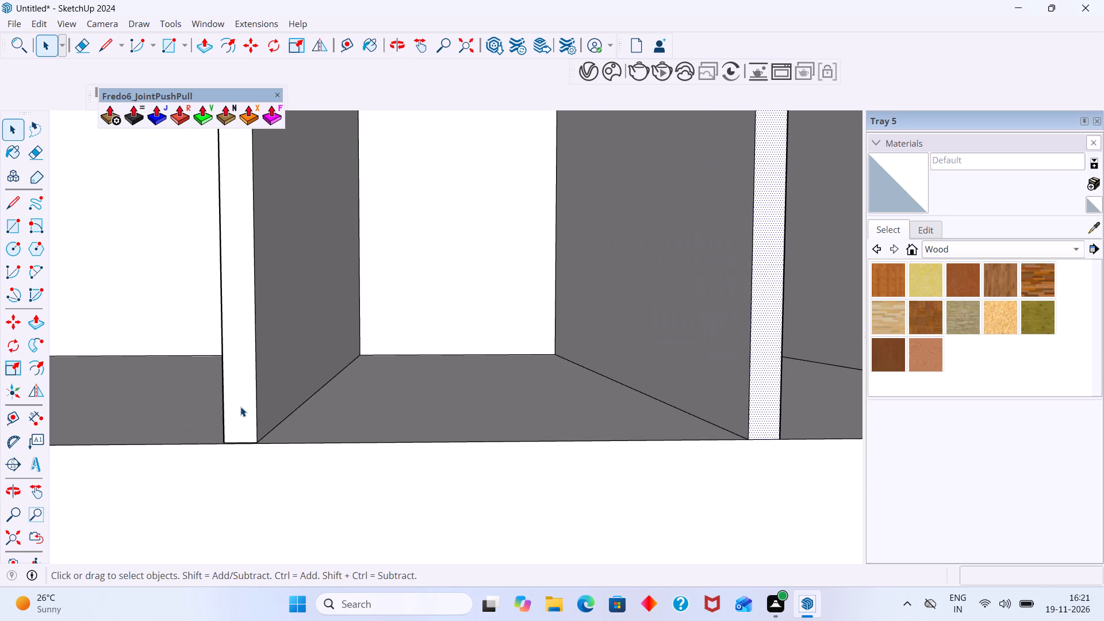
pyautogui.click(240, 407)
pyautogui.press('p')
pyautogui.doubleClick(240, 407)
pyautogui.click(245, 406)
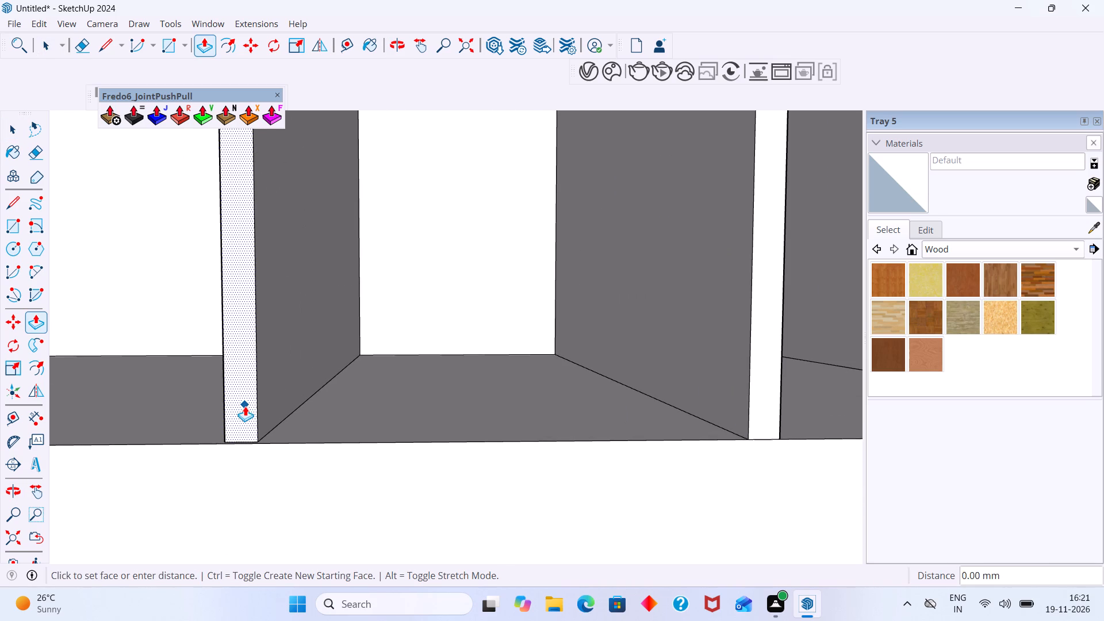
pyautogui.click(747, 439)
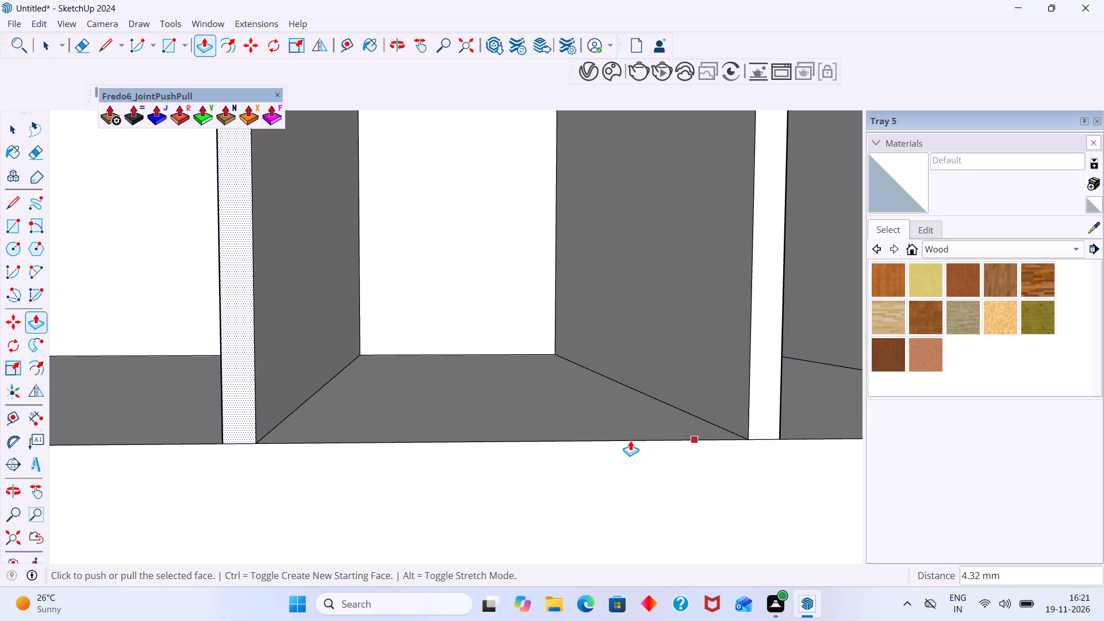
pyautogui.scroll(-13, 504, 408)
pyautogui.press('space')
# Pull the front face of the divider between the two wide compartments under the countertop flush with the base's front edge.
pyautogui.scroll(5, 255, 393)
pyautogui.moveTo(237, 389); pyautogui.dragTo(243, 457, button='middle')
pyautogui.scroll(3, 243, 457)
pyautogui.keyDown('shift'); pyautogui.moveTo(244, 454); pyautogui.dragTo(298, 368, button='middle'); pyautogui.keyUp('shift')
pyautogui.scroll(7, 299, 406)
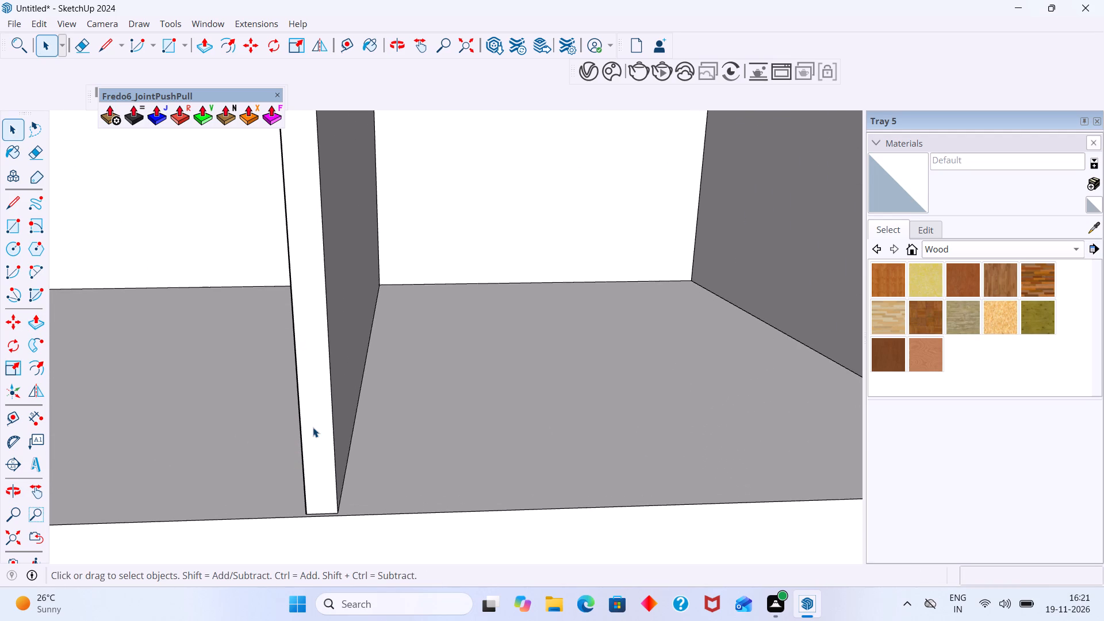
pyautogui.click(313, 427)
pyautogui.press('p')
pyautogui.doubleClick(315, 427)
pyautogui.scroll(-3, 320, 439)
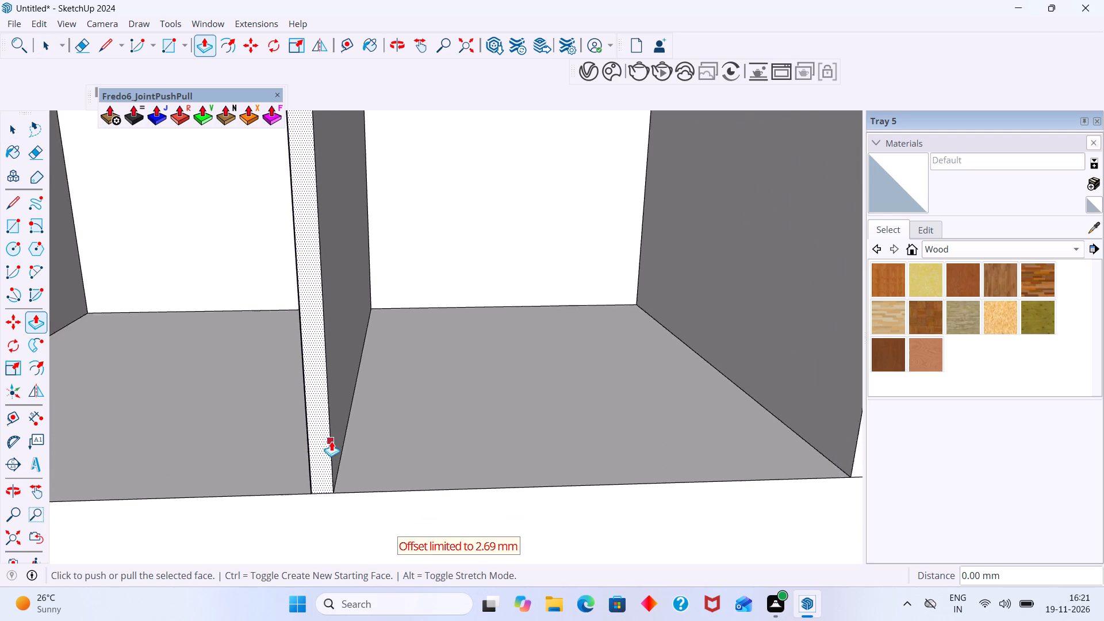
pyautogui.scroll(-11, 331, 441)
# Pull the joined front face of the shelves and their side divider under the countertop flush with the base's front edge.
pyautogui.scroll(1, 172, 408)
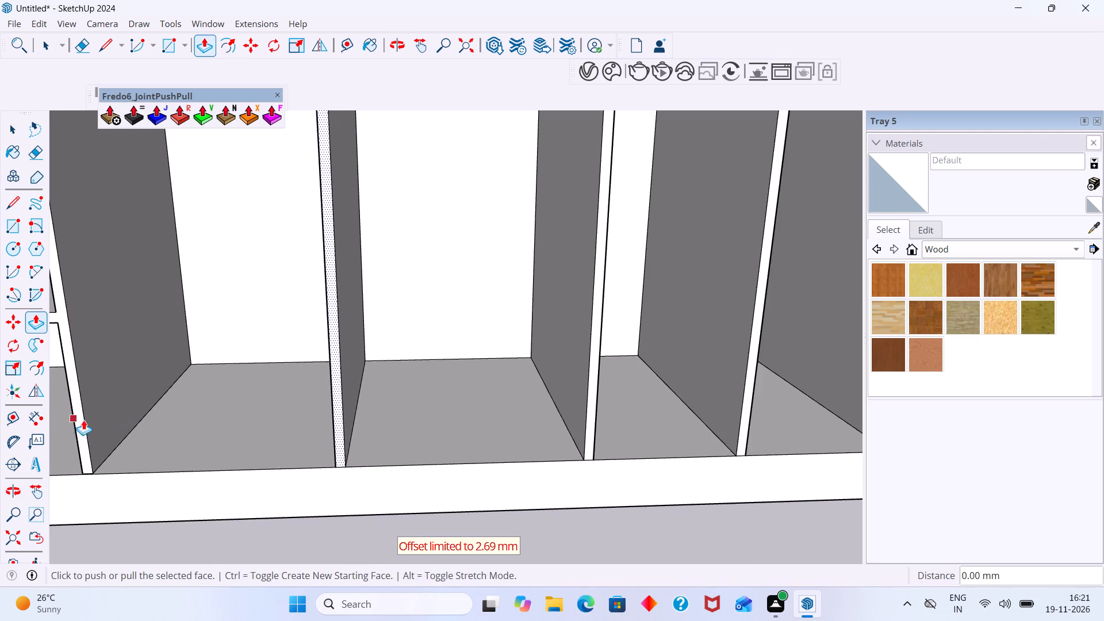
pyautogui.keyDown('shift'); pyautogui.moveTo(122, 415); pyautogui.dragTo(398, 331, button='middle'); pyautogui.keyUp('shift')
pyautogui.scroll(8, 400, 331)
pyautogui.press('space')
pyautogui.click(382, 338)
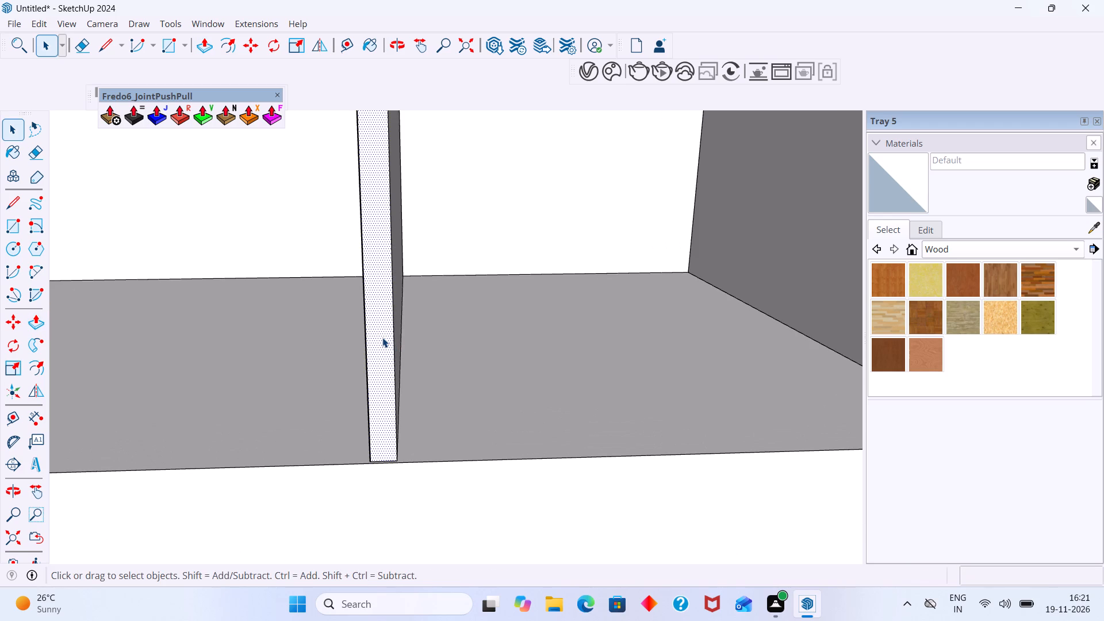
pyautogui.press('p')
pyautogui.doubleClick(382, 338)
pyautogui.scroll(-7, 382, 338)
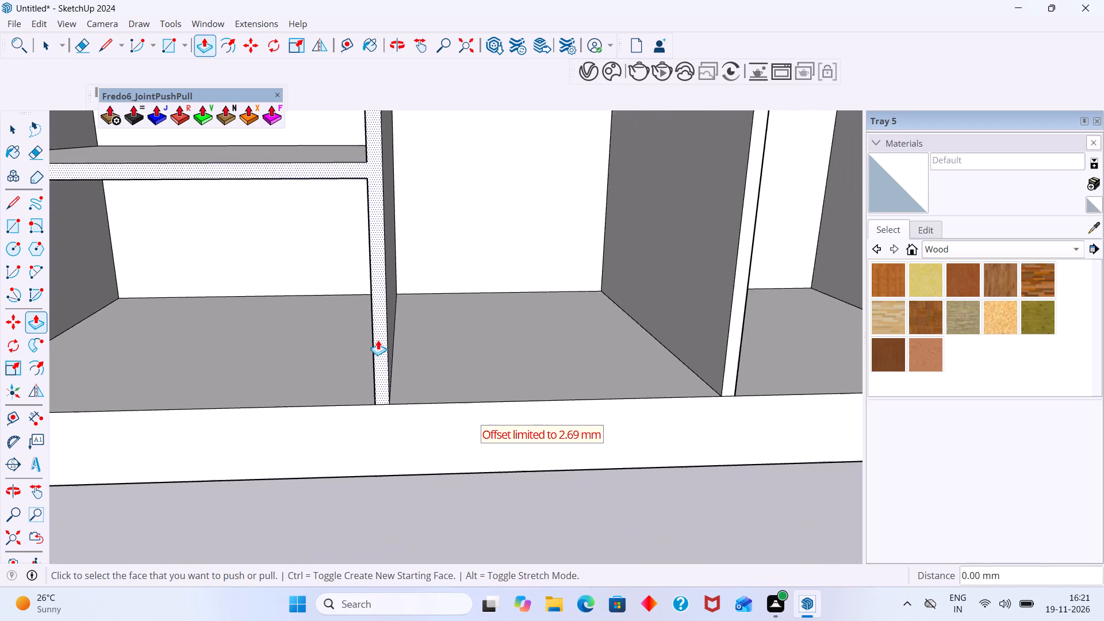
pyautogui.scroll(-2, 378, 340)
pyautogui.press('space')
# Pull the front face of the divider one compartment beyond the shelves forward, flush with the base's front edge.
pyautogui.scroll(-5, 366, 339)
pyautogui.keyDown('shift'); pyautogui.moveTo(239, 327); pyautogui.dragTo(626, 289, button='middle'); pyautogui.keyUp('shift')
pyautogui.scroll(3, 493, 313)
pyautogui.scroll(18, 504, 322)
pyautogui.click(474, 347)
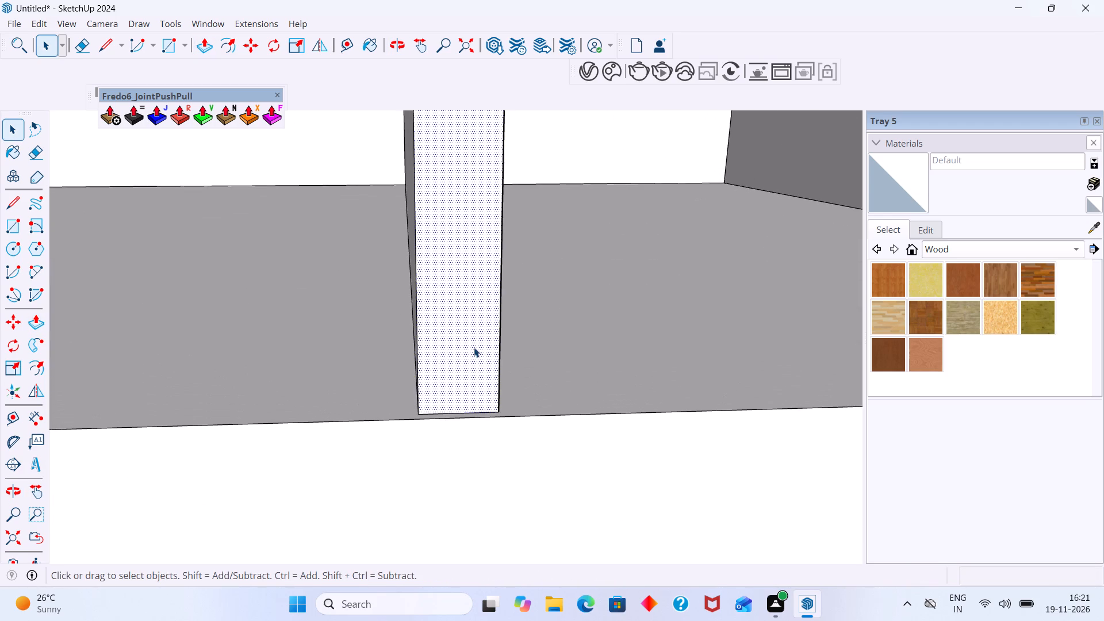
pyautogui.press('p')
pyautogui.doubleClick(474, 347)
pyautogui.scroll(-7, 463, 356)
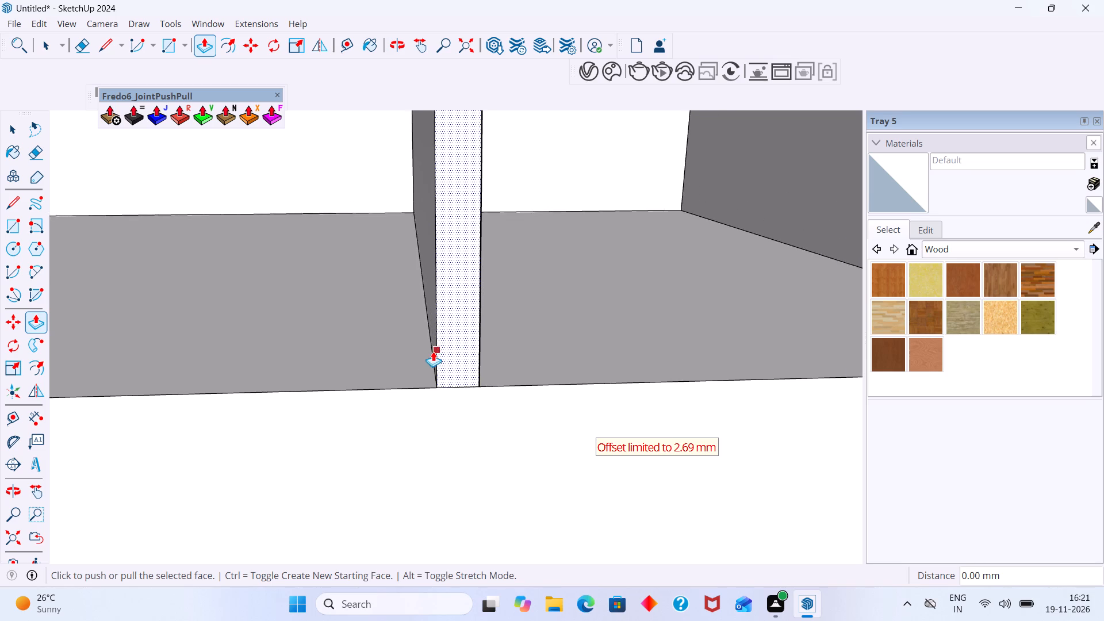
pyautogui.moveTo(434, 351); pyautogui.dragTo(697, 278, button='middle')
pyautogui.scroll(-3, 638, 291)
pyautogui.press('space')
# Pull the front face of the divider nearest the far end panel flush with the base's front edge.
pyautogui.scroll(-6, 447, 278)
pyautogui.moveTo(471, 269); pyautogui.dragTo(616, 240, button='middle')
pyautogui.keyDown('shift'); pyautogui.scroll(-4, 569, 247); pyautogui.keyUp('shift')
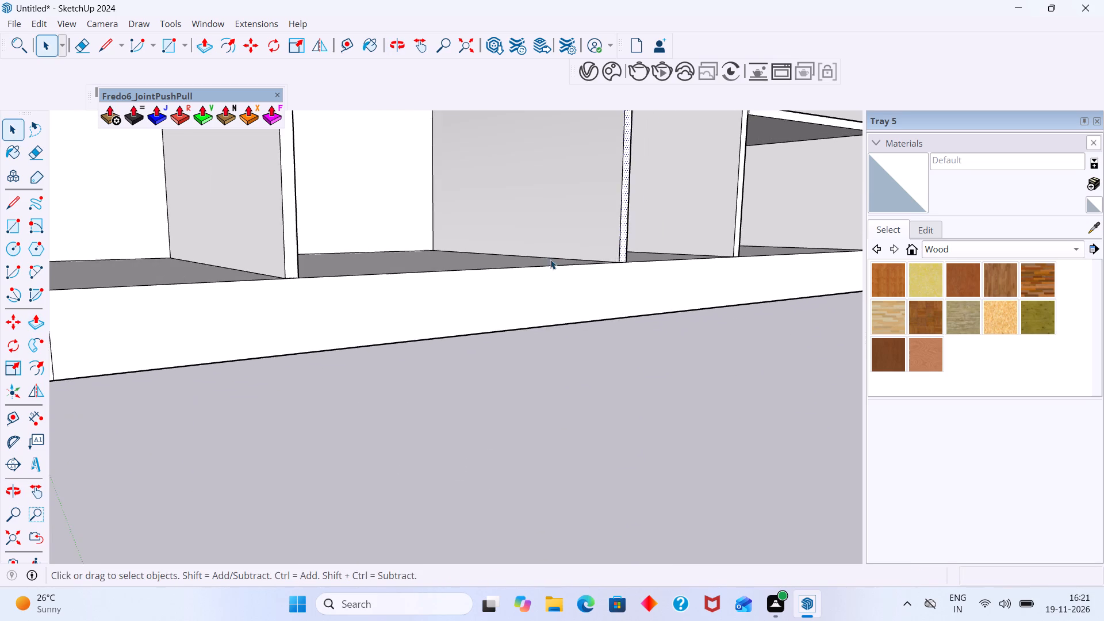
pyautogui.moveTo(550, 259); pyautogui.dragTo(724, 270, button='middle')
pyautogui.moveTo(710, 267); pyautogui.dragTo(442, 307, button='middle')
pyautogui.scroll(15, 451, 297)
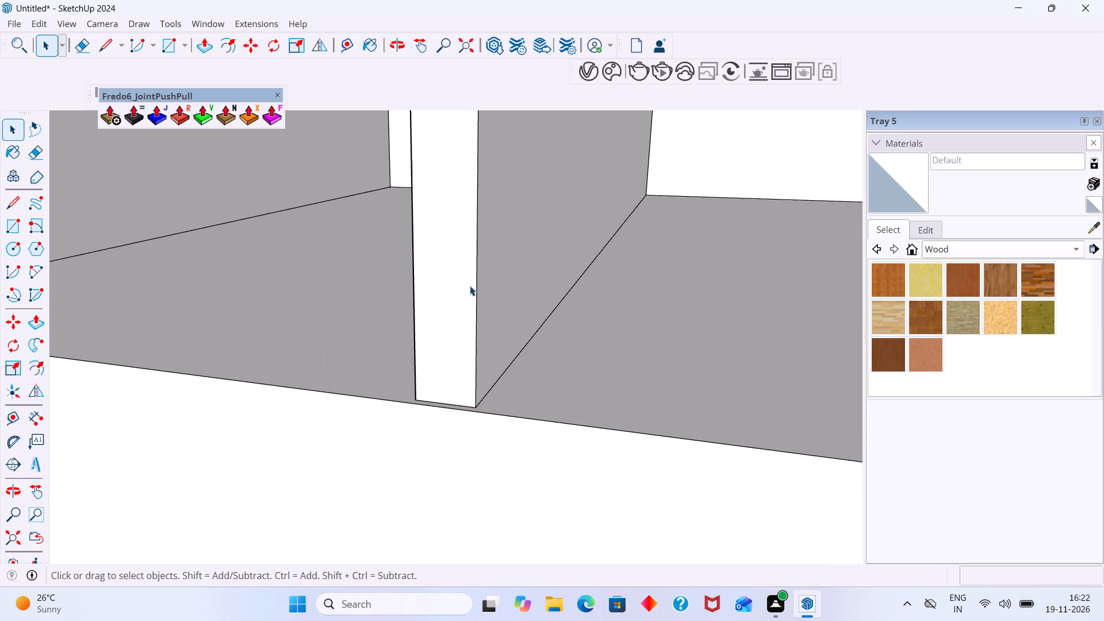
pyautogui.click(463, 285)
pyautogui.press('p')
pyautogui.doubleClick(463, 285)
pyautogui.scroll(-3, 467, 292)
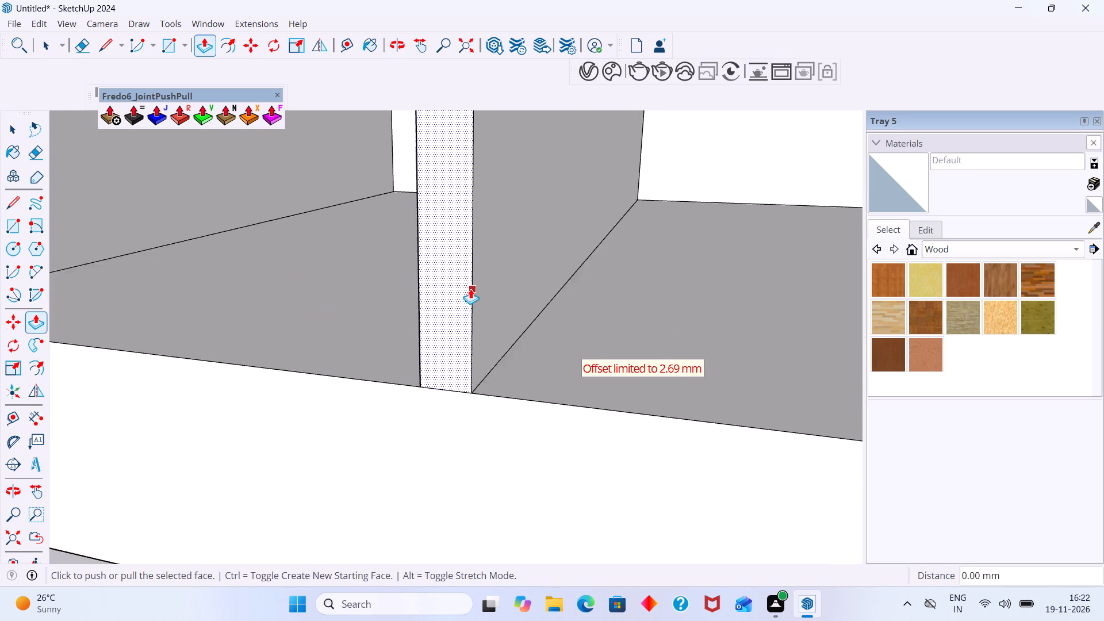
pyautogui.scroll(-11, 470, 289)
pyautogui.press('space')
# Pull the front face of the divider beside the tall end compartment, below the lower row of three doors, flush with the base's front edge.
pyautogui.scroll(-7, 443, 303)
pyautogui.scroll(1, 450, 309)
pyautogui.scroll(-6, 450, 308)
pyautogui.keyDown('shift'); pyautogui.moveTo(459, 301); pyautogui.dragTo(293, 326, button='middle'); pyautogui.keyUp('shift')
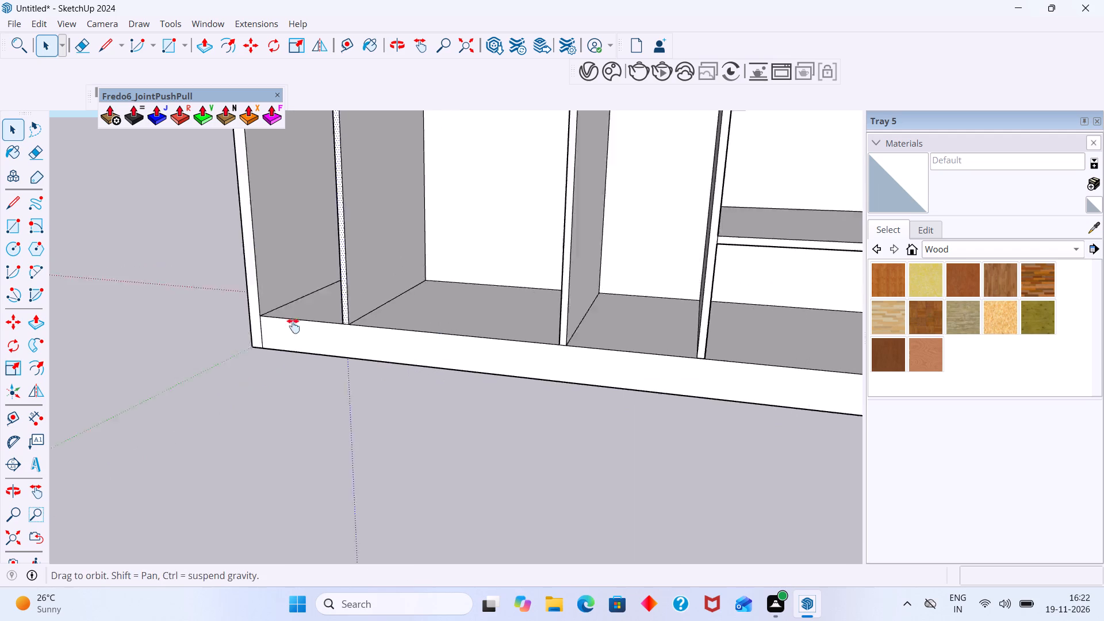
pyautogui.keyDown('shift'); pyautogui.moveTo(293, 326); pyautogui.dragTo(289, 327, button='middle'); pyautogui.keyUp('shift')
pyautogui.scroll(-4, 306, 327)
pyautogui.keyDown('shift'); pyautogui.middleClick(273, 305); pyautogui.keyUp('shift')
pyautogui.keyDown('shift'); pyautogui.moveTo(453, 312); pyautogui.dragTo(212, 270, button='middle'); pyautogui.keyUp('shift')
pyautogui.scroll(5, 286, 298)
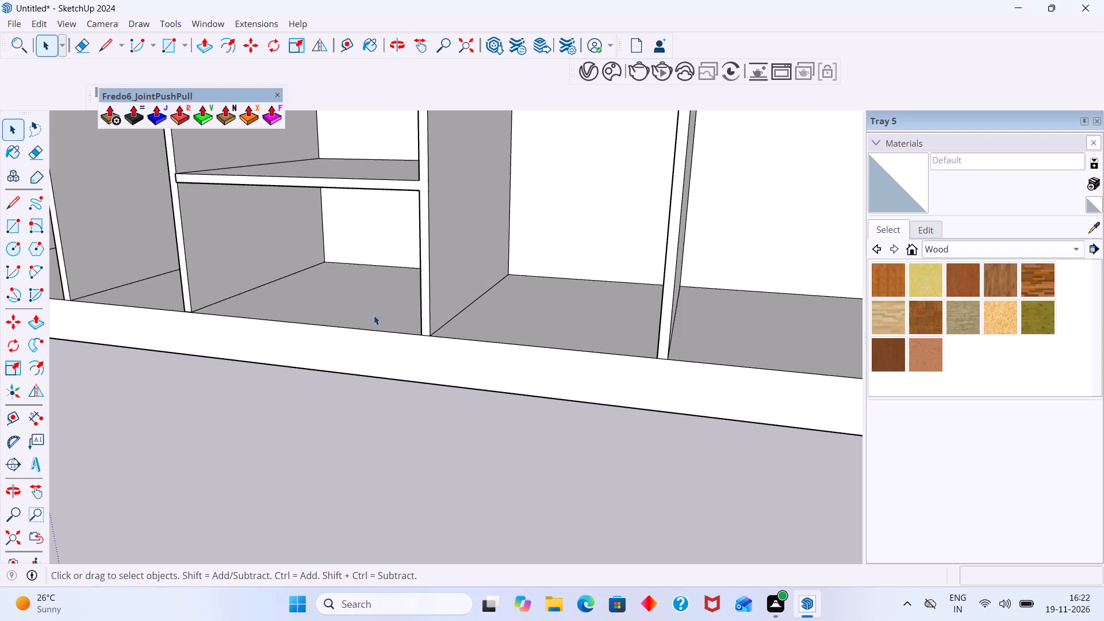
pyautogui.moveTo(375, 315); pyautogui.dragTo(248, 255, button='middle')
pyautogui.keyDown('shift'); pyautogui.scroll(1, 263, 262); pyautogui.keyUp('shift')
pyautogui.scroll(-2, 430, 281)
pyautogui.moveTo(452, 293); pyautogui.dragTo(240, 284, button='middle')
pyautogui.moveTo(476, 312); pyautogui.dragTo(177, 302, button='middle')
pyautogui.scroll(3, 395, 310)
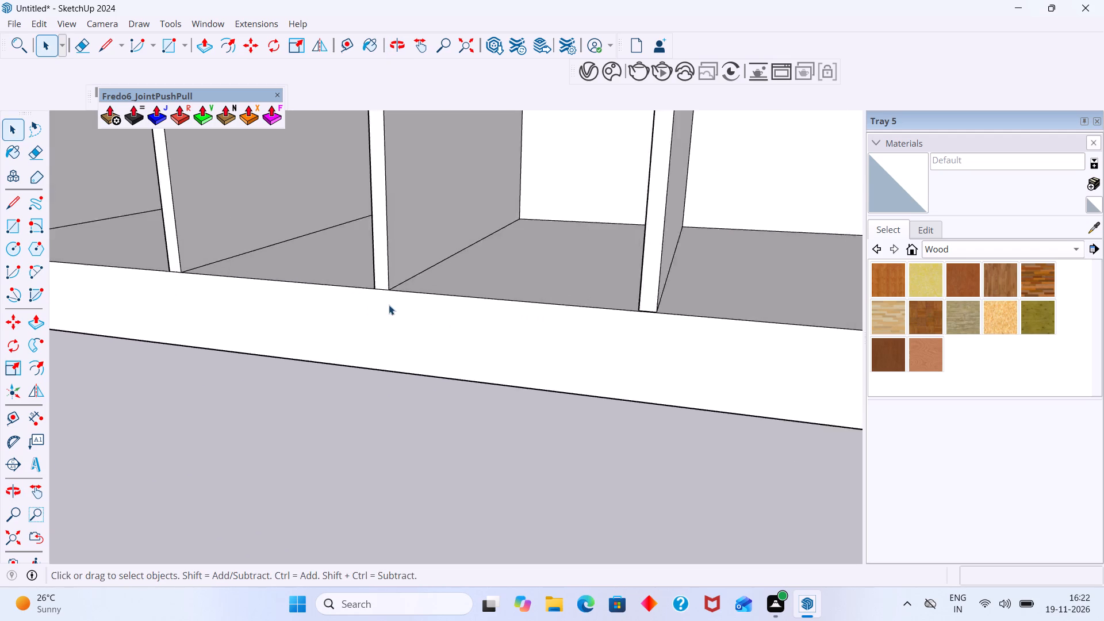
pyautogui.scroll(2, 389, 305)
pyautogui.moveTo(432, 293); pyautogui.dragTo(305, 283, button='middle')
pyautogui.keyDown('shift'); pyautogui.scroll(1, 321, 283); pyautogui.keyUp('shift')
pyautogui.scroll(4, 615, 298)
pyautogui.keyDown('shift'); pyautogui.moveTo(603, 280); pyautogui.dragTo(564, 281, button='middle'); pyautogui.keyUp('shift')
pyautogui.keyDown('shift'); pyautogui.scroll(1, 603, 280); pyautogui.keyUp('shift')
pyautogui.scroll(6, 568, 282)
pyautogui.click(565, 281)
pyautogui.press('p')
pyautogui.doubleClick(565, 281)
pyautogui.scroll(-8, 565, 283)
pyautogui.press('space')
# Erase the edges of the leftover narrow strip along the rear edge of the end panel beside the tall compartment.
pyautogui.scroll(-8, 567, 286)
pyautogui.keyDown('shift'); pyautogui.moveTo(650, 277); pyautogui.dragTo(393, 280, button='middle'); pyautogui.keyUp('shift')
pyautogui.scroll(-3, 424, 284)
pyautogui.scroll(3, 488, 293)
pyautogui.scroll(-4, 488, 294)
pyautogui.moveTo(672, 264); pyautogui.dragTo(647, 201, button='middle')
pyautogui.moveTo(659, 261); pyautogui.dragTo(650, 206, button='middle')
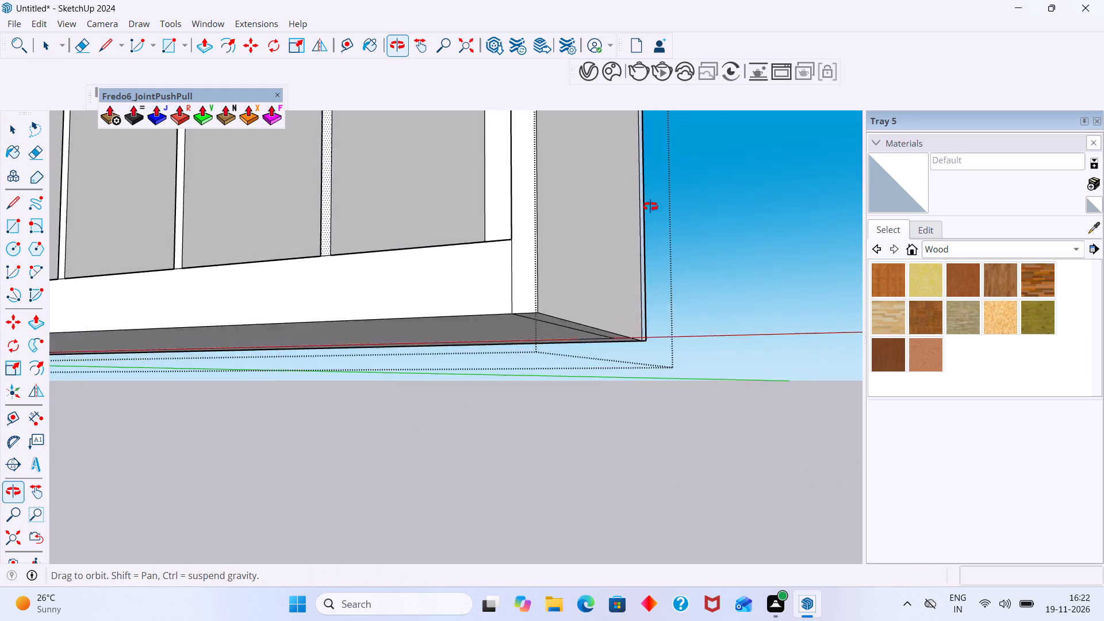
pyautogui.moveTo(650, 206); pyautogui.dragTo(649, 199, button='middle')
pyautogui.scroll(20, 676, 348)
pyautogui.scroll(2, 676, 348)
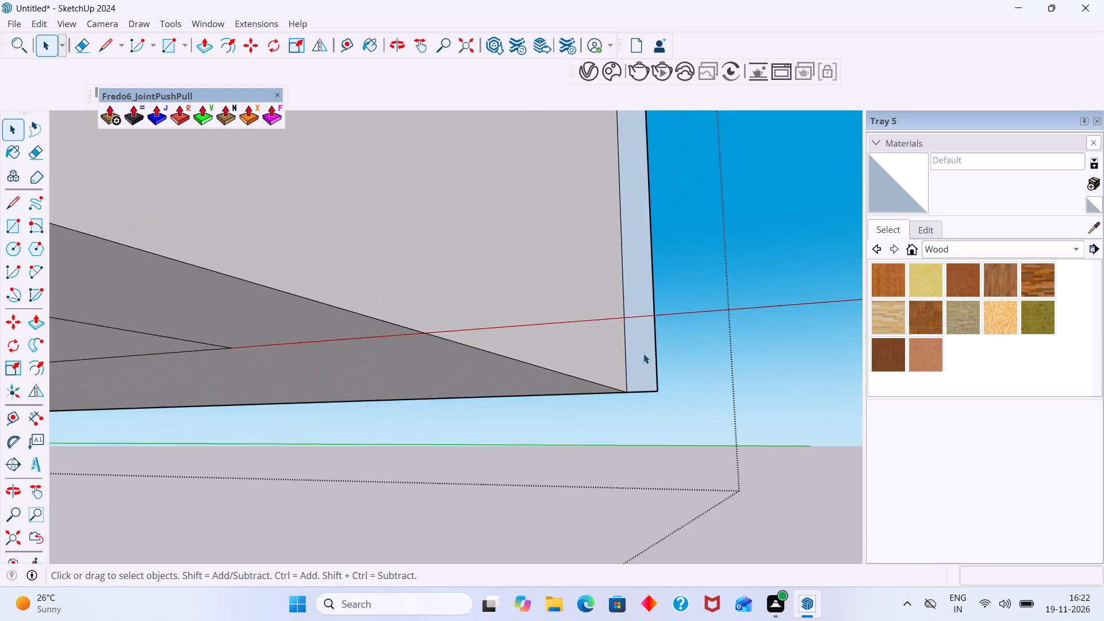
pyautogui.moveTo(643, 353); pyautogui.dragTo(651, 241, button='middle')
pyautogui.scroll(6, 668, 457)
pyautogui.press('e')
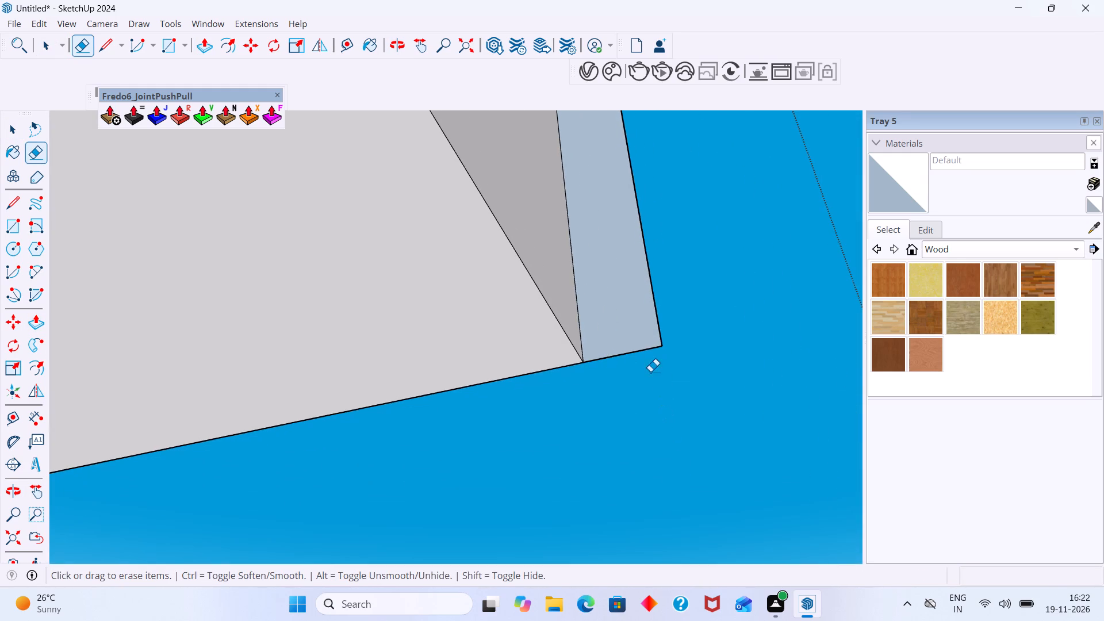
pyautogui.moveTo(649, 368); pyautogui.dragTo(632, 340)
pyautogui.moveTo(689, 346); pyautogui.dragTo(666, 314)
pyautogui.click(657, 316)
pyautogui.scroll(-2, 655, 317)
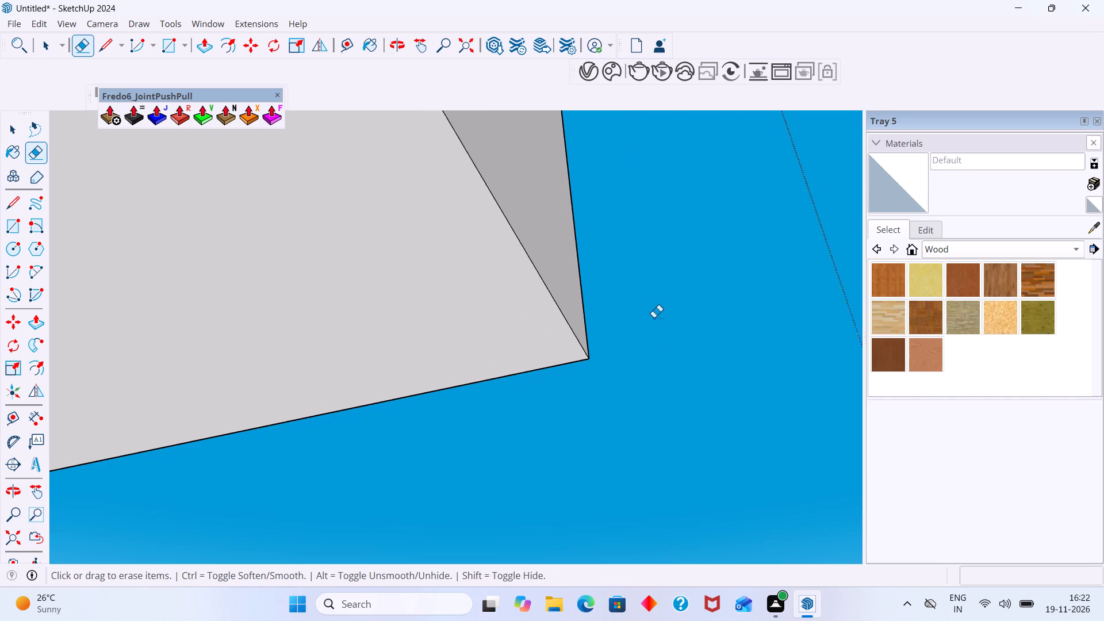
# Erase the leftover inset lines on the underside of the base, starting from the tall-unit end.
pyautogui.scroll(-20, 654, 317)
pyautogui.scroll(-1, 654, 317)
pyautogui.moveTo(622, 334); pyautogui.dragTo(615, 310, button='middle')
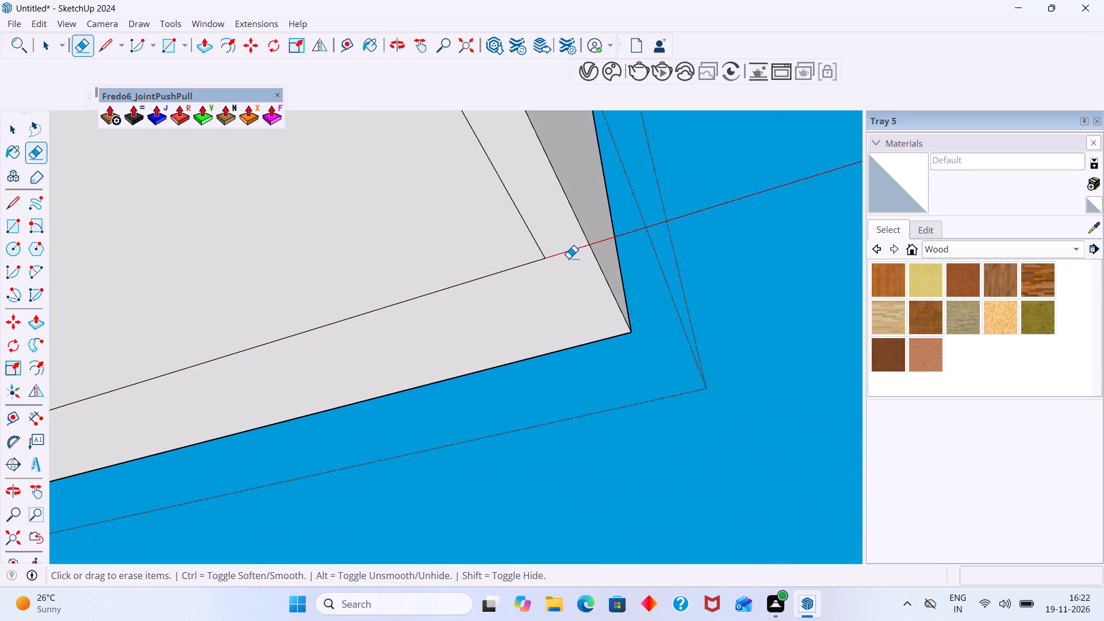
pyautogui.moveTo(551, 241); pyautogui.dragTo(520, 266)
pyautogui.scroll(-14, 524, 264)
pyautogui.scroll(1, 448, 307)
pyautogui.moveTo(438, 304); pyautogui.dragTo(415, 282)
pyautogui.scroll(-5, 415, 283)
pyautogui.moveTo(415, 317); pyautogui.dragTo(647, 335, button='middle')
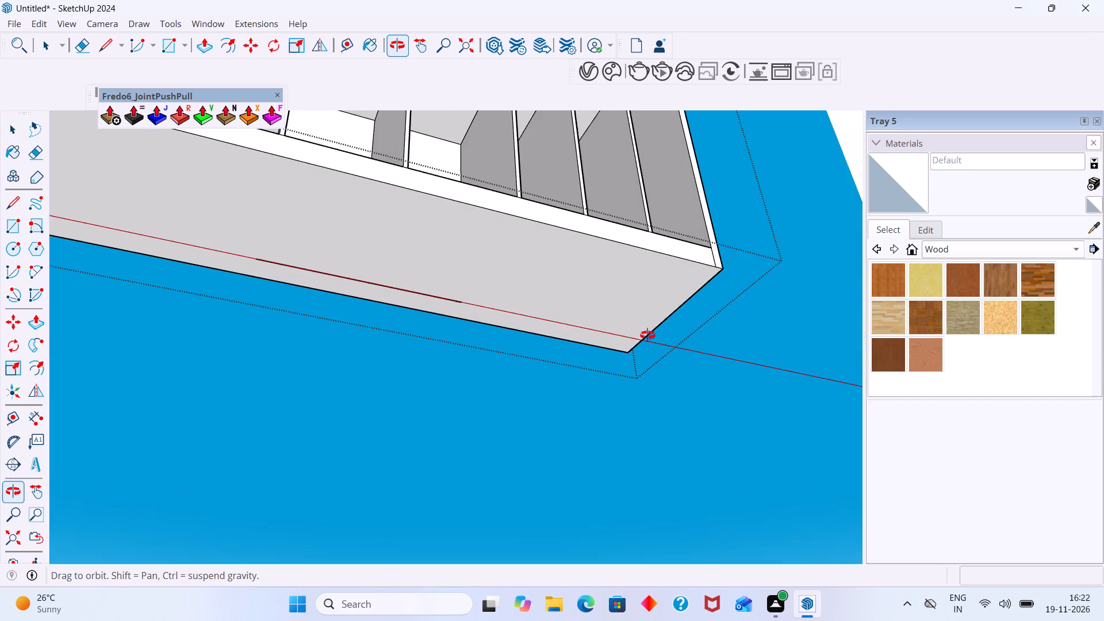
pyautogui.moveTo(647, 335); pyautogui.dragTo(640, 333, button='middle')
pyautogui.moveTo(479, 309); pyautogui.dragTo(425, 299)
pyautogui.scroll(-11, 402, 291)
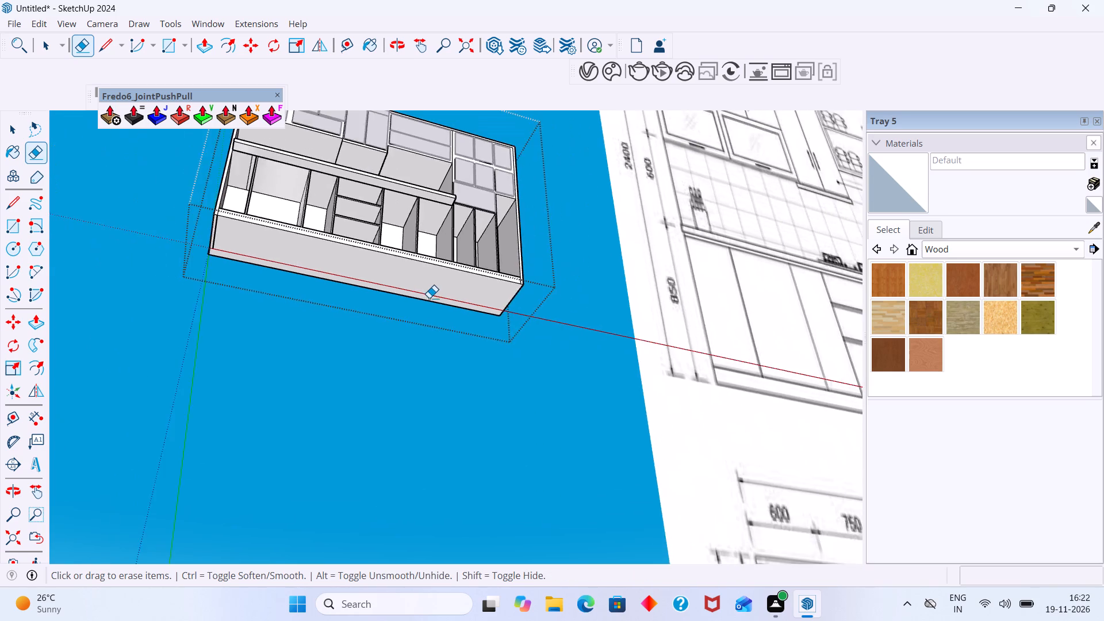
# Erase the leftover lines under the base beside the end panel opposite the tall unit.
pyautogui.moveTo(429, 298); pyautogui.dragTo(539, 445, button='middle')
pyautogui.scroll(17, 326, 348)
pyautogui.moveTo(252, 262); pyautogui.dragTo(257, 151, button='middle')
pyautogui.scroll(2, 257, 189)
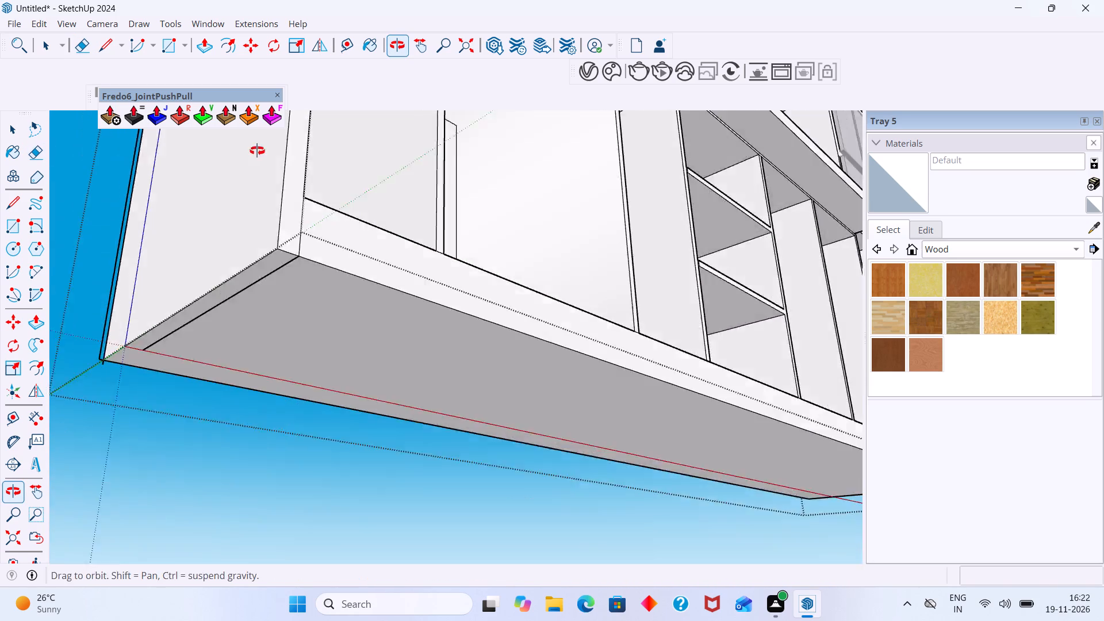
pyautogui.moveTo(257, 151); pyautogui.dragTo(258, 148, button='middle')
pyautogui.scroll(7, 257, 151)
pyautogui.moveTo(283, 280); pyautogui.dragTo(266, 267)
pyautogui.scroll(-19, 266, 268)
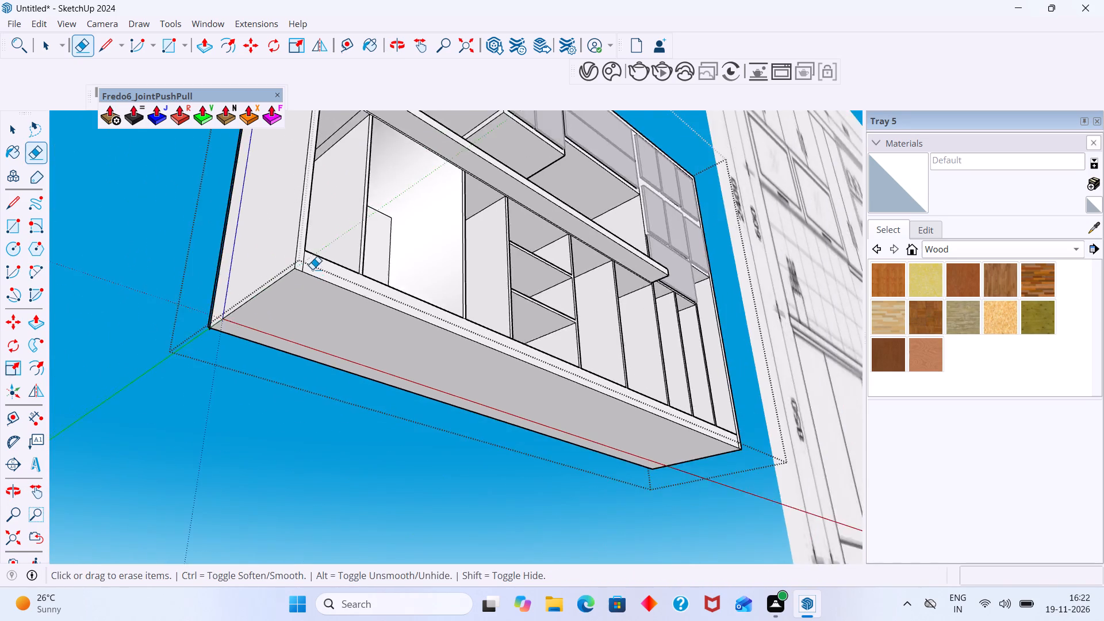
pyautogui.scroll(8, 313, 270)
pyautogui.moveTo(308, 264); pyautogui.dragTo(287, 249)
pyautogui.scroll(-6, 302, 249)
# Erase the short stray edge on the base's front lower corner beside the end panel, undoing any erasure that removes base faces.
pyautogui.moveTo(303, 257); pyautogui.dragTo(294, 263)
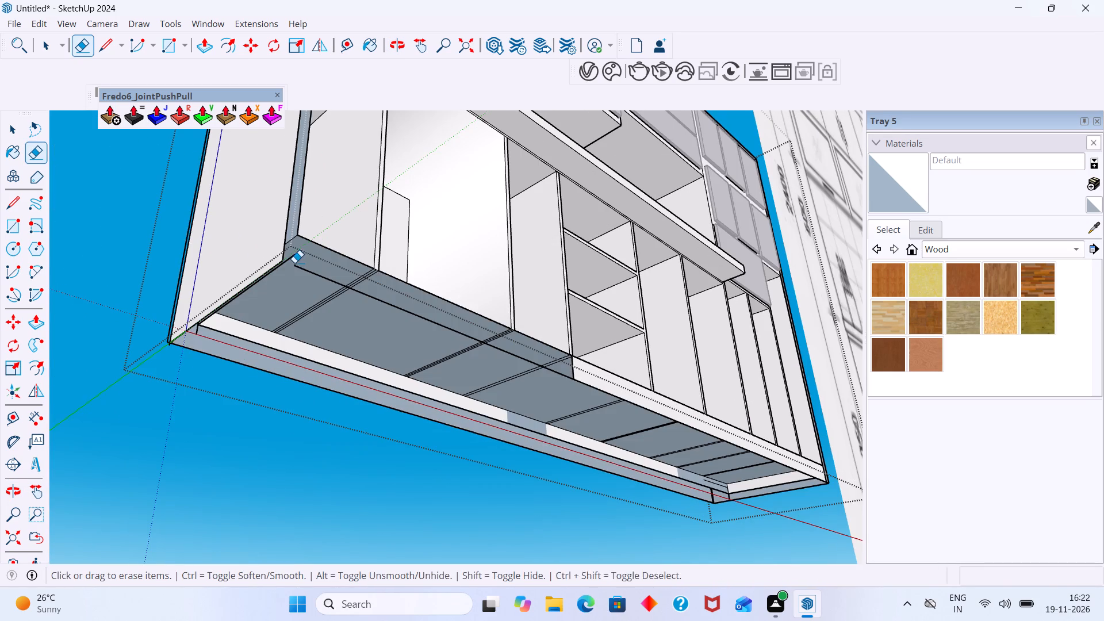
pyautogui.hotkey('ctrl', 'z')
pyautogui.scroll(5, 305, 263)
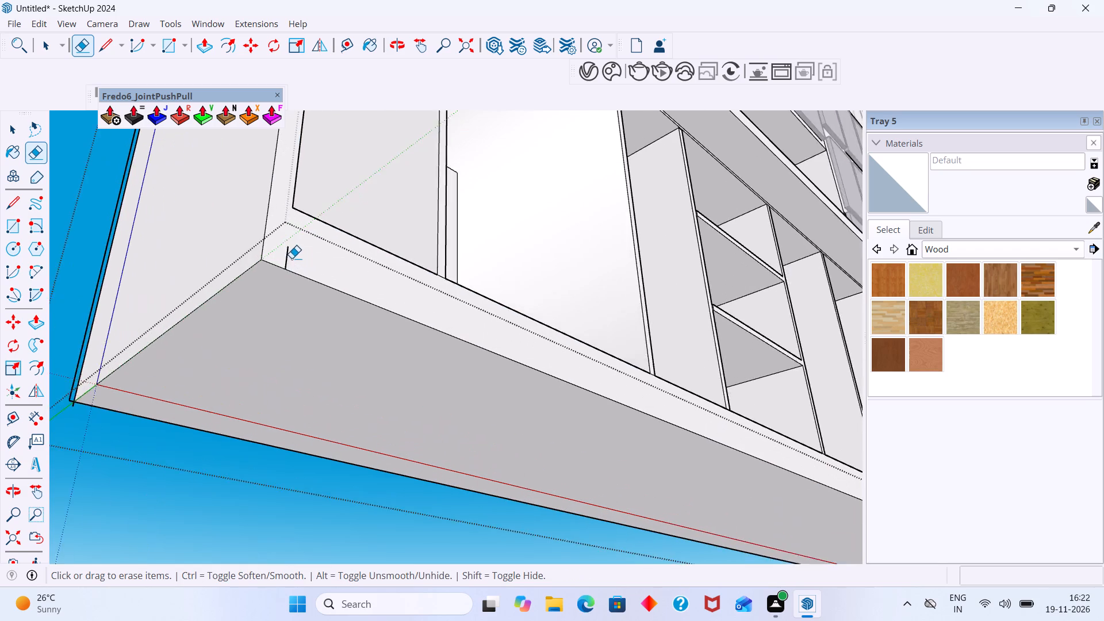
pyautogui.scroll(5, 292, 258)
pyautogui.doubleClick(290, 250)
pyautogui.click(290, 249)
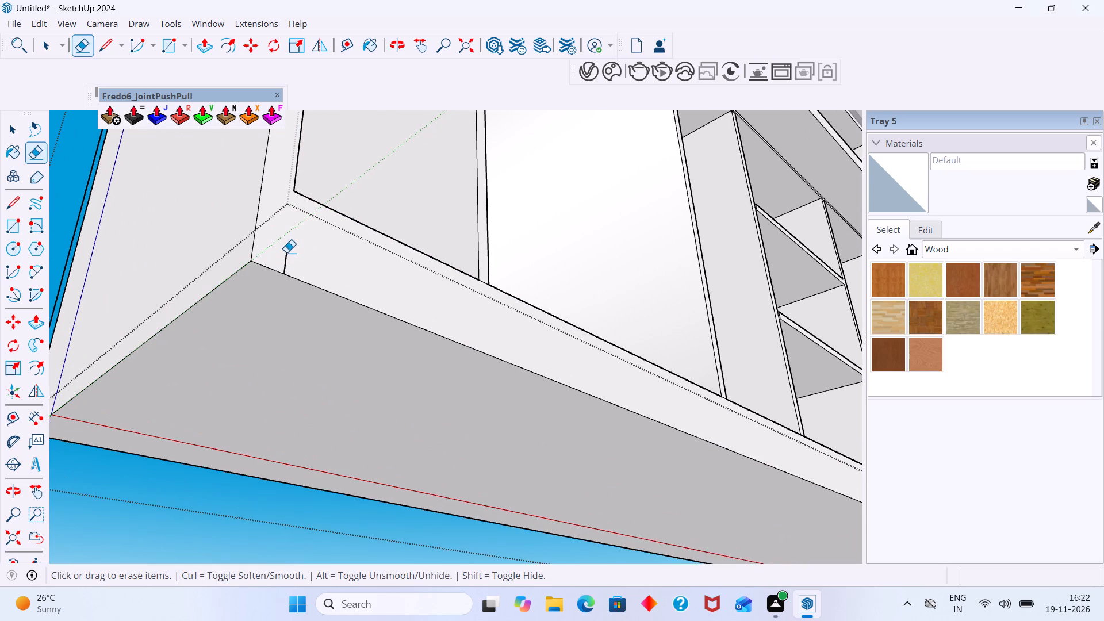
pyautogui.click(287, 252)
pyautogui.scroll(-20, 295, 253)
pyautogui.scroll(-5, 295, 253)
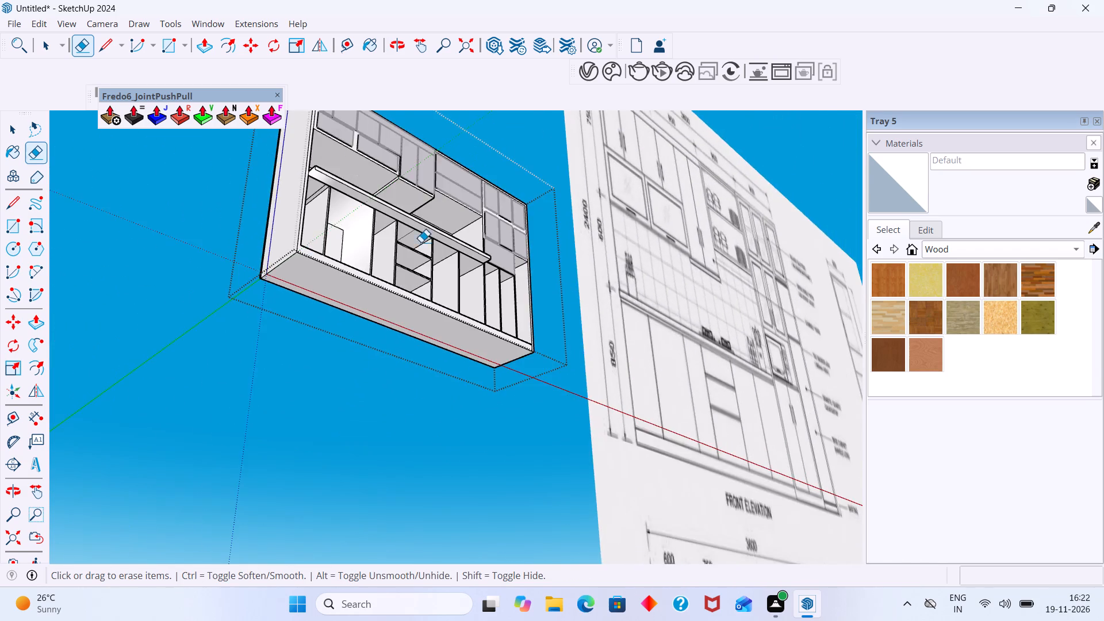
# Erase the stray top corner edge and the two vertical lines on the cabinet's rear face at the tall-unit end.
pyautogui.moveTo(424, 231); pyautogui.dragTo(121, 250, button='middle')
pyautogui.moveTo(565, 184); pyautogui.dragTo(374, 347, button='middle')
pyautogui.moveTo(429, 296); pyautogui.dragTo(384, 412, button='middle')
pyautogui.moveTo(568, 217); pyautogui.dragTo(520, 312, button='middle')
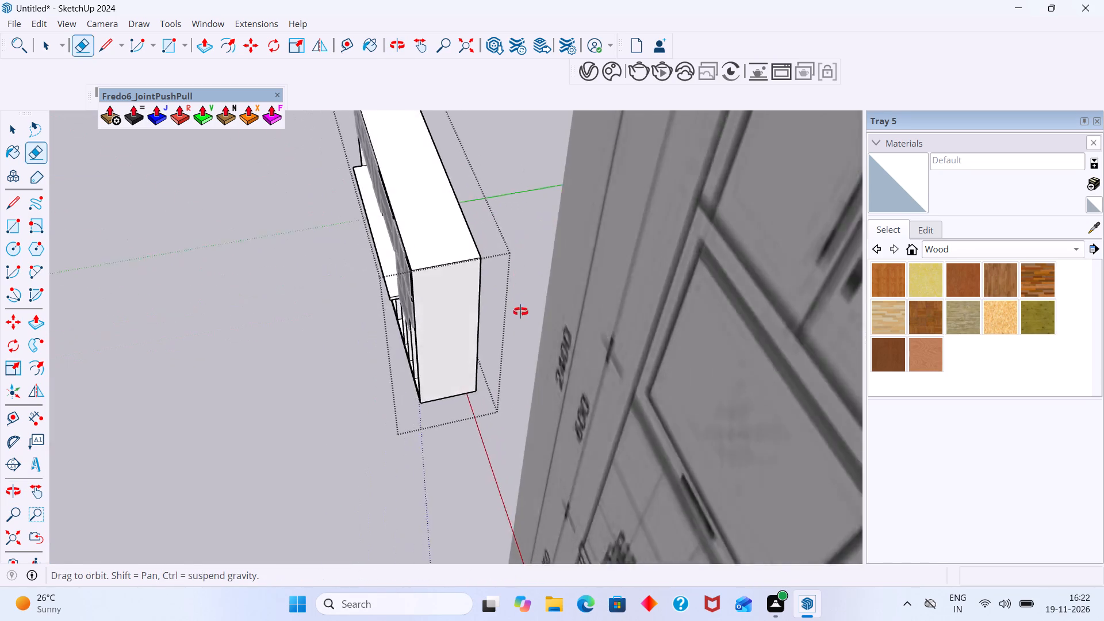
pyautogui.moveTo(520, 312); pyautogui.dragTo(880, 251, button='middle')
pyautogui.moveTo(538, 198); pyautogui.dragTo(1101, 364, button='middle')
pyautogui.moveTo(471, 339); pyautogui.dragTo(1060, 229, button='middle')
pyautogui.moveTo(596, 282); pyautogui.dragTo(781, 205, button='middle')
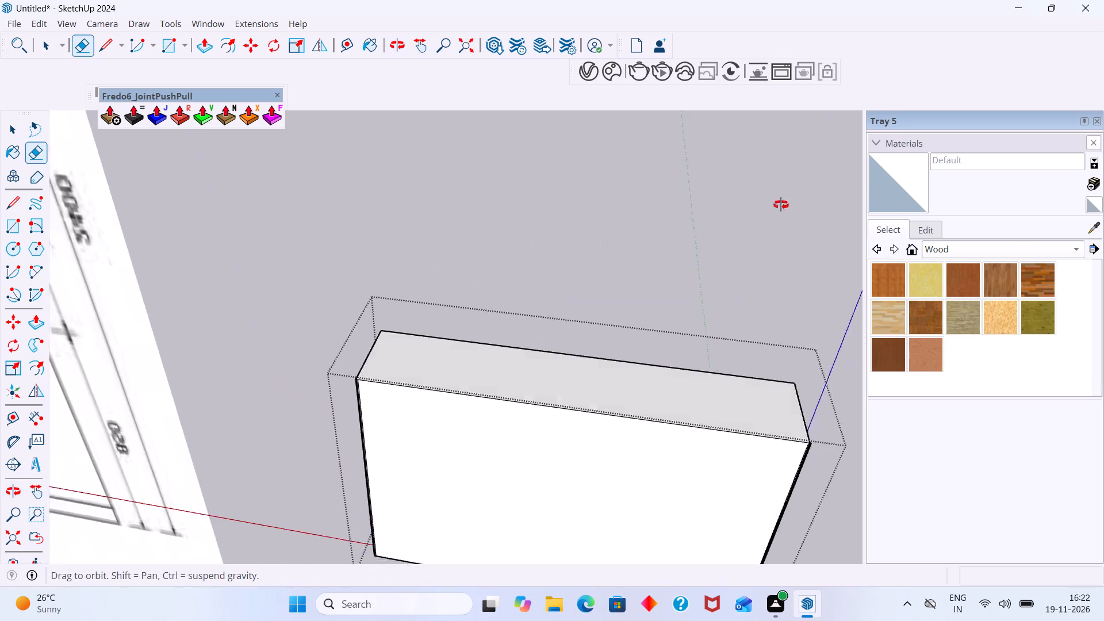
pyautogui.moveTo(781, 205); pyautogui.dragTo(645, 121, button='middle')
pyautogui.scroll(20, 384, 280)
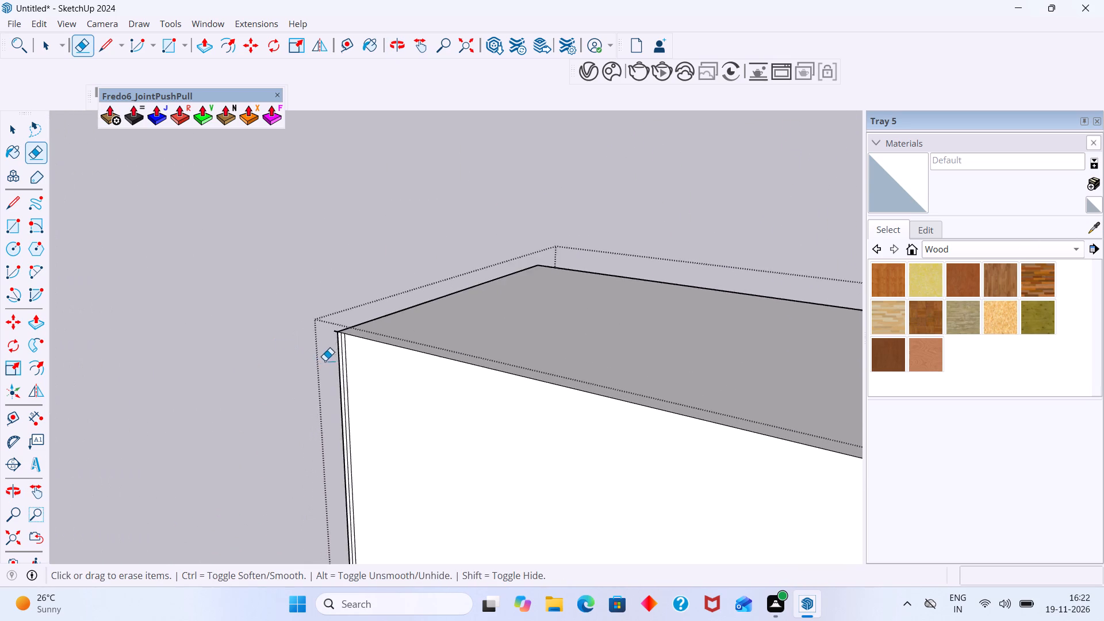
pyautogui.scroll(20, 325, 361)
pyautogui.scroll(12, 325, 361)
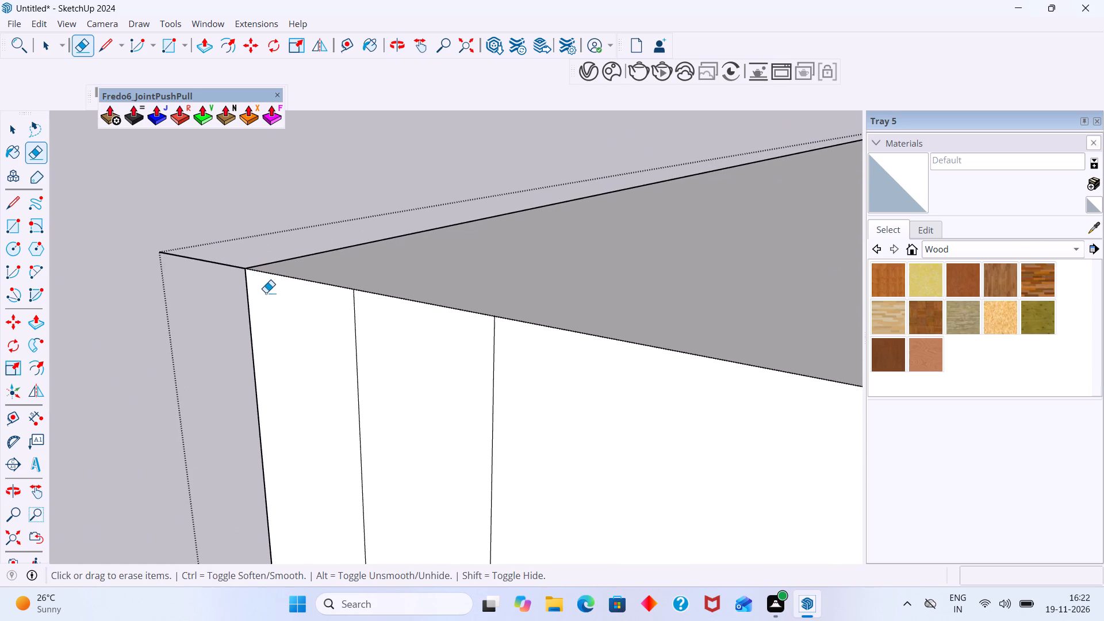
pyautogui.click(226, 265)
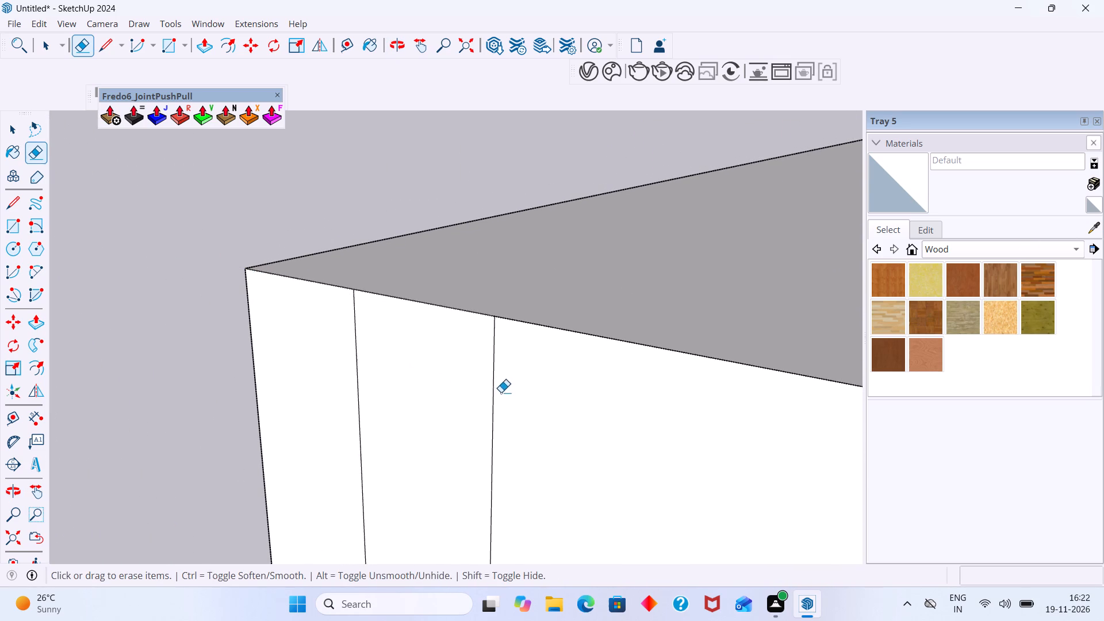
pyautogui.moveTo(501, 392); pyautogui.dragTo(317, 363)
pyautogui.scroll(-20, 363, 366)
pyautogui.scroll(-7, 363, 366)
# Erase the vertical line on the rear face along the end panel opposite the tall unit.
pyautogui.moveTo(423, 367); pyautogui.dragTo(423, 364, button='middle')
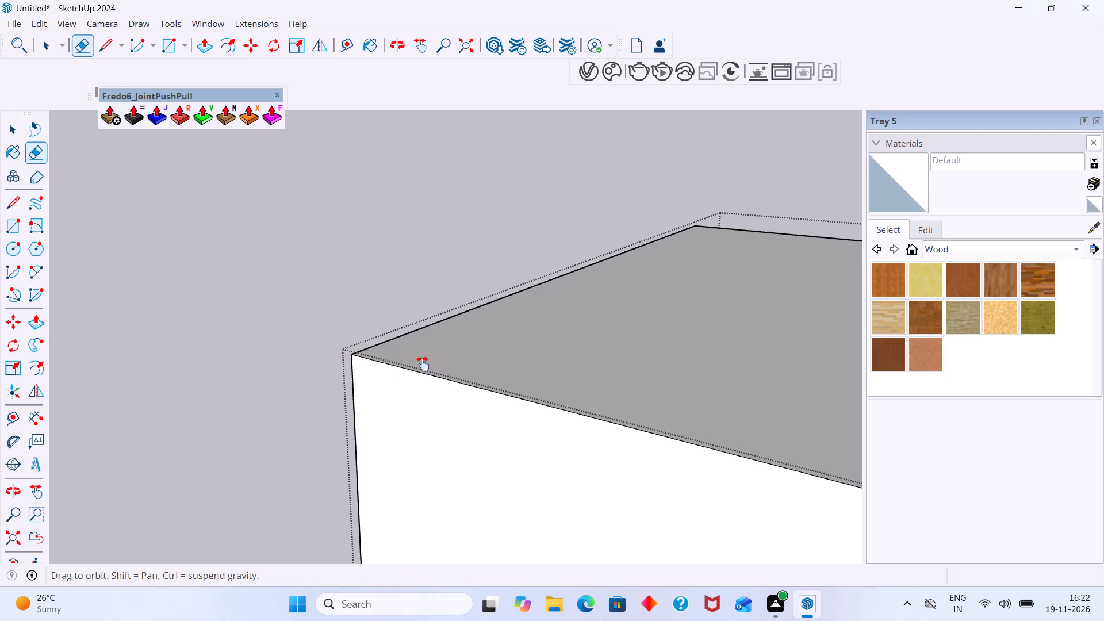
pyautogui.moveTo(423, 364); pyautogui.dragTo(304, 254, button='middle')
pyautogui.keyDown('shift'); pyautogui.scroll(1, 323, 269); pyautogui.keyUp('shift')
pyautogui.scroll(-20, 302, 253)
pyautogui.scroll(-12, 302, 253)
pyautogui.moveTo(528, 282); pyautogui.dragTo(331, 220, button='middle')
pyautogui.moveTo(553, 304); pyautogui.dragTo(591, 309, button='middle')
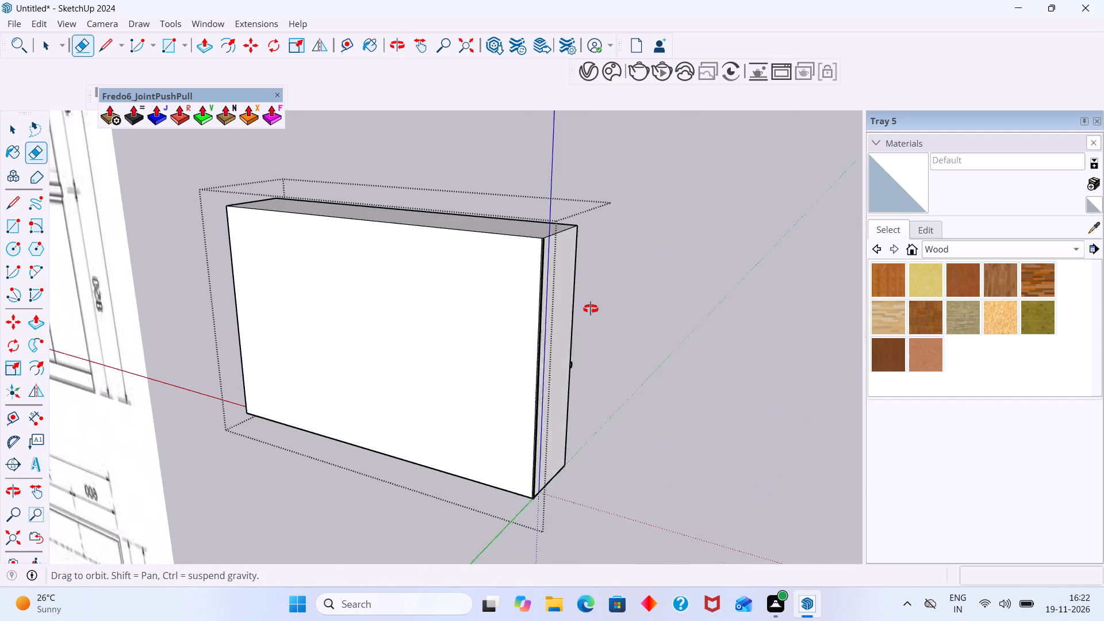
pyautogui.moveTo(591, 309); pyautogui.dragTo(589, 309, button='middle')
pyautogui.scroll(20, 569, 292)
pyautogui.scroll(17, 569, 292)
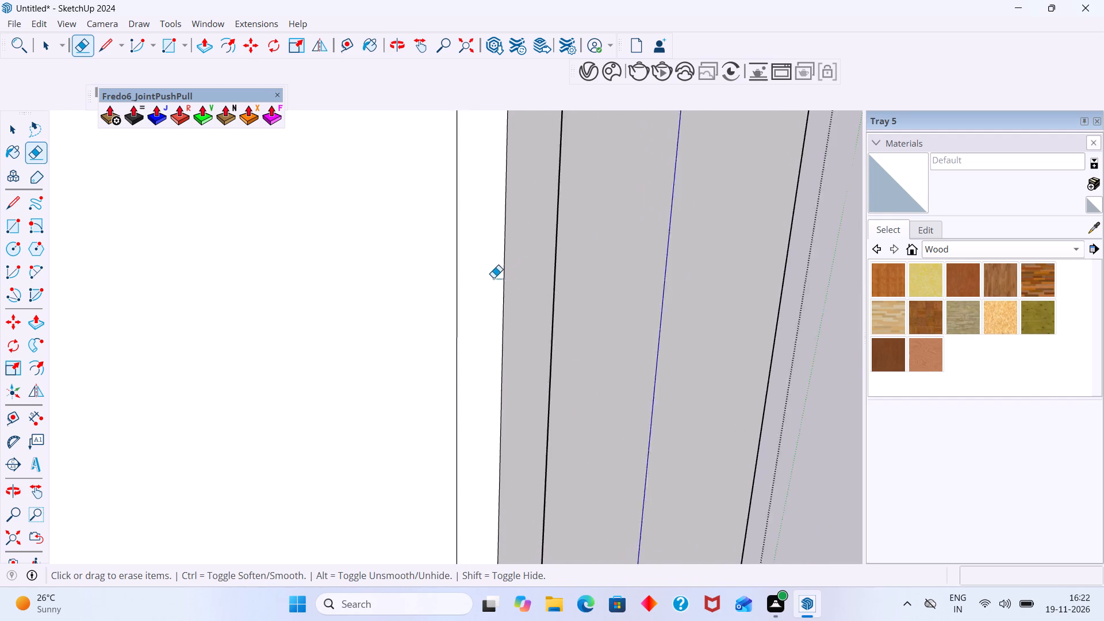
pyautogui.scroll(3, 493, 278)
pyautogui.moveTo(482, 283); pyautogui.dragTo(430, 267)
pyautogui.scroll(-7, 492, 267)
# Erase the protruding leftover edges at the upper rear corner of the end panel opposite the tall unit.
pyautogui.moveTo(581, 274); pyautogui.dragTo(397, 267, button='middle')
pyautogui.scroll(-4, 504, 267)
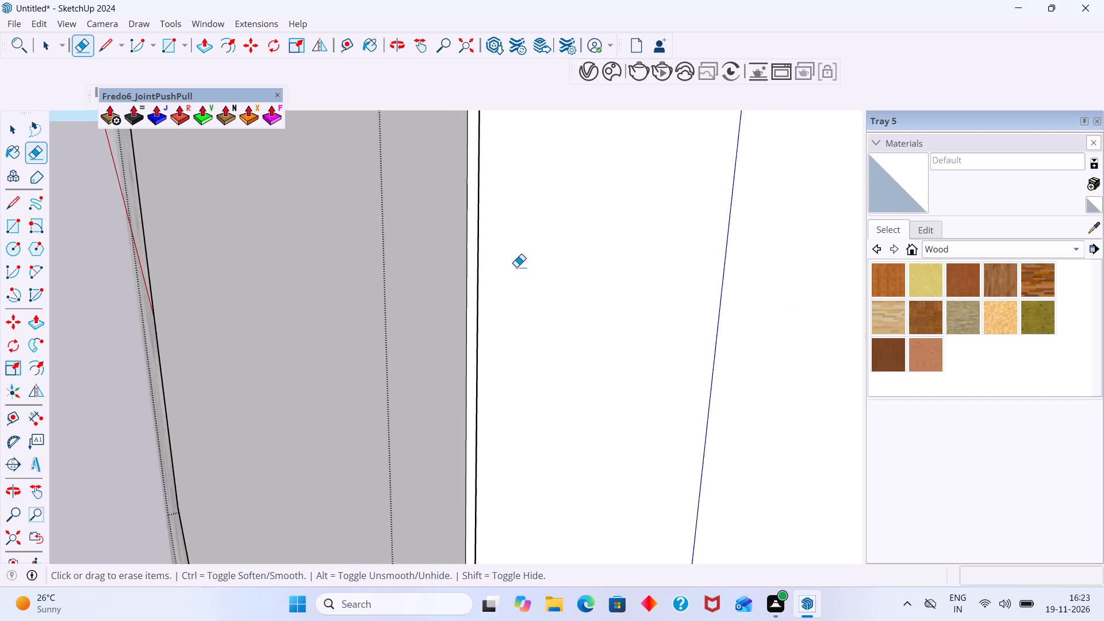
pyautogui.scroll(-20, 516, 267)
pyautogui.scroll(-8, 516, 267)
pyautogui.moveTo(506, 278); pyautogui.dragTo(407, 310, button='middle')
pyautogui.scroll(5, 408, 289)
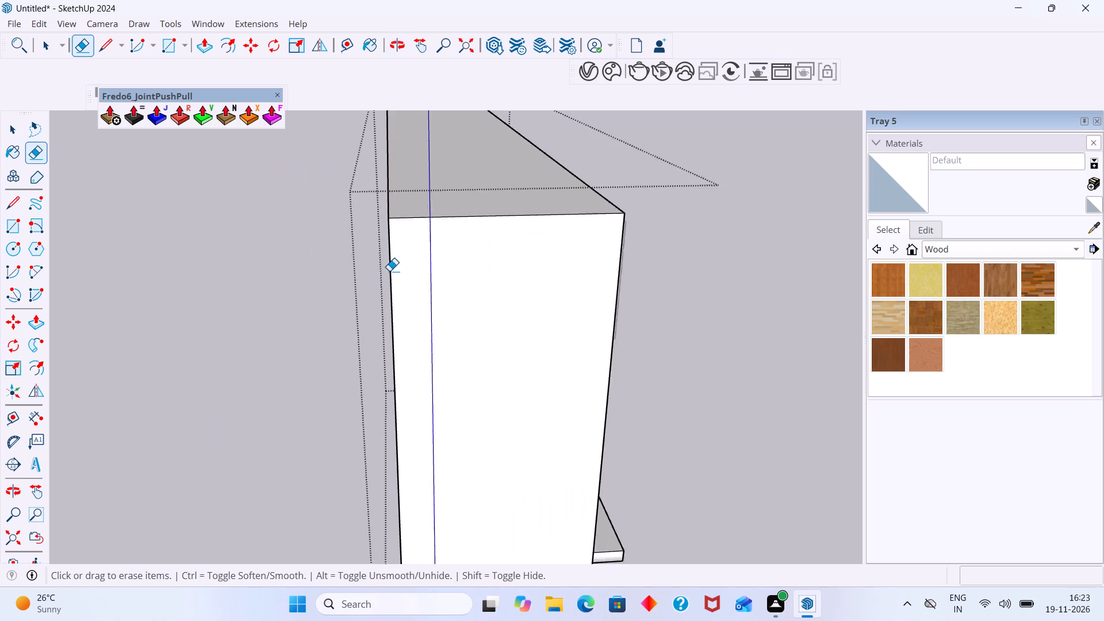
pyautogui.scroll(8, 389, 271)
pyautogui.moveTo(407, 218); pyautogui.dragTo(437, 298, button='middle')
pyautogui.scroll(14, 429, 283)
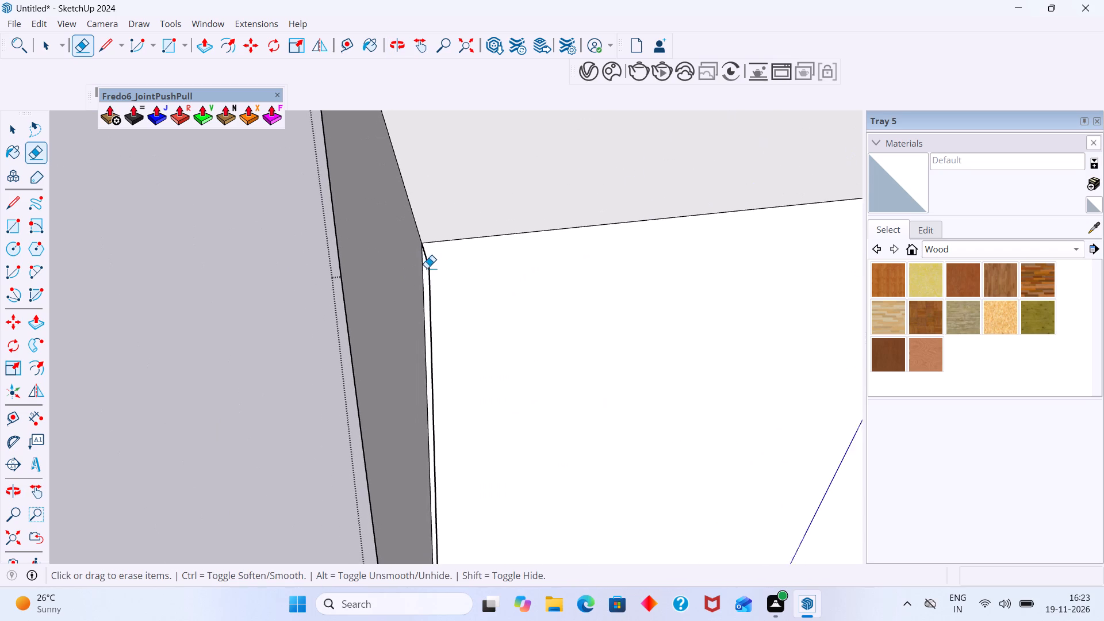
pyautogui.scroll(9, 427, 268)
pyautogui.moveTo(430, 258); pyautogui.dragTo(309, 293, button='middle')
pyautogui.scroll(5, 561, 262)
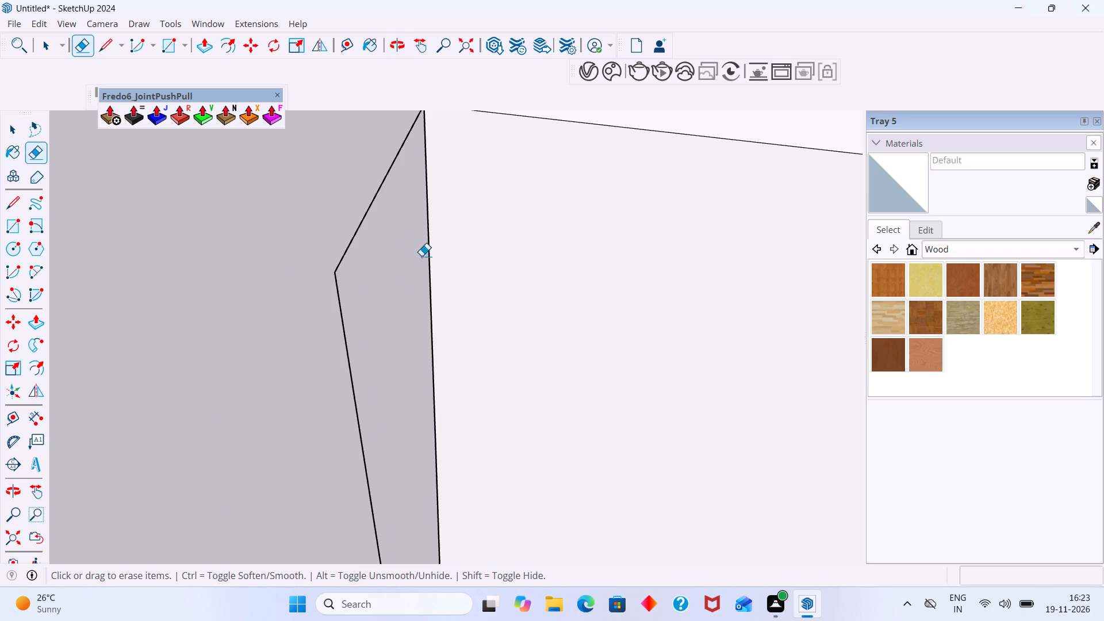
pyautogui.moveTo(356, 187); pyautogui.dragTo(342, 382)
pyautogui.scroll(1, 348, 361)
pyautogui.scroll(-7, 348, 361)
pyautogui.click(348, 361)
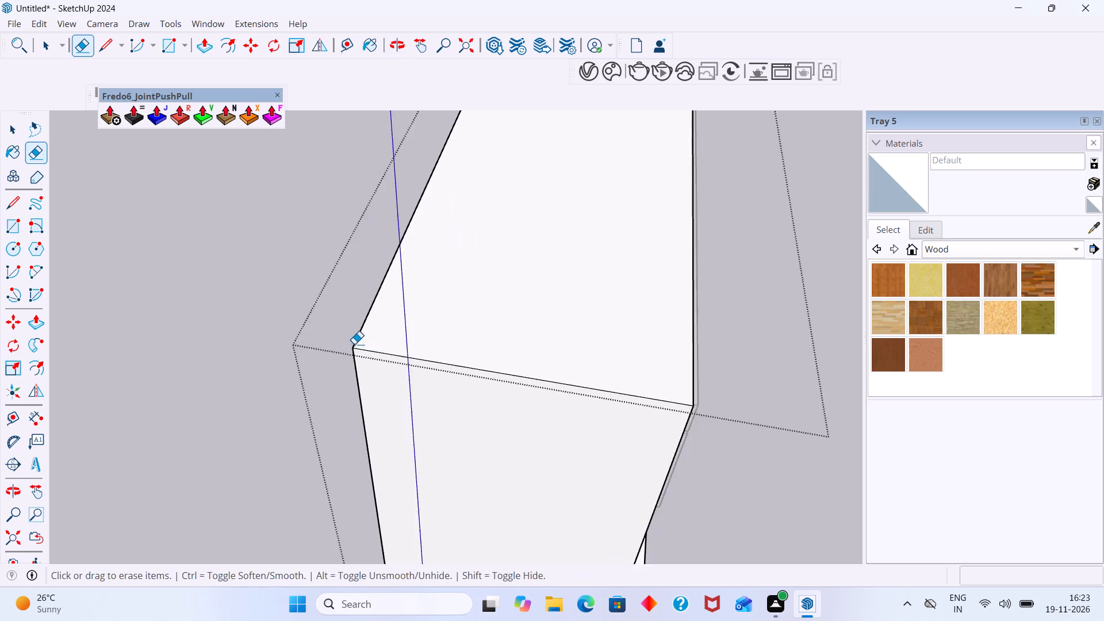
pyautogui.scroll(-9, 354, 344)
# Erase the stray edges at the lower rear corner of the end panel opposite the tall unit.
pyautogui.moveTo(363, 388); pyautogui.dragTo(746, 346, button='middle')
pyautogui.scroll(-3, 743, 348)
pyautogui.moveTo(706, 367); pyautogui.dragTo(745, 331, button='middle')
pyautogui.scroll(-1, 717, 364)
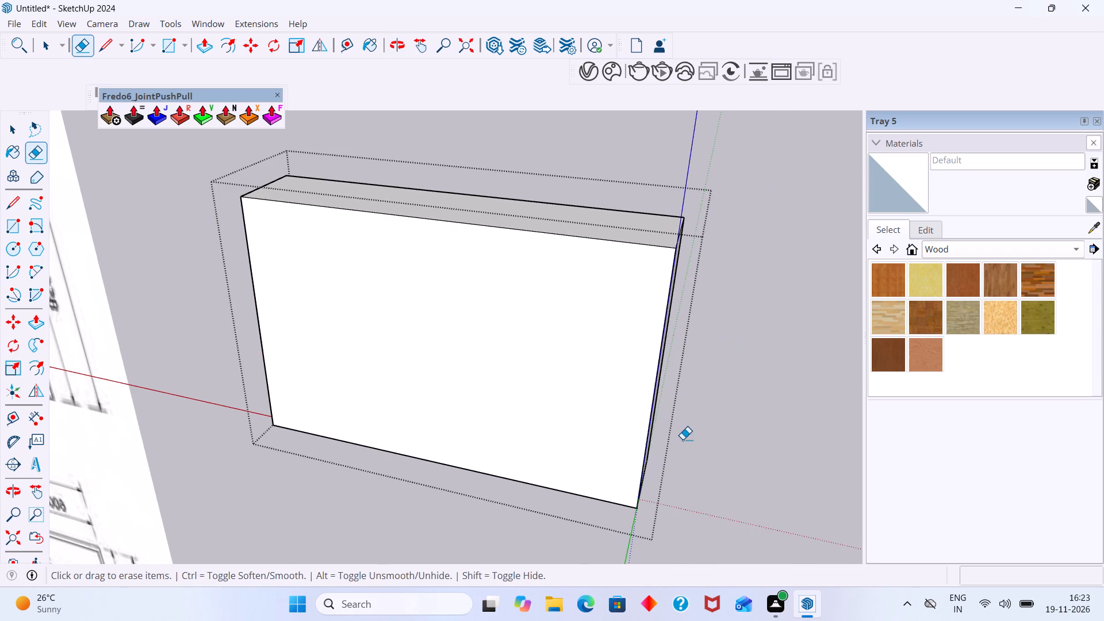
pyautogui.moveTo(674, 442); pyautogui.dragTo(694, 236, button='middle')
pyautogui.scroll(20, 687, 334)
pyautogui.scroll(5, 687, 334)
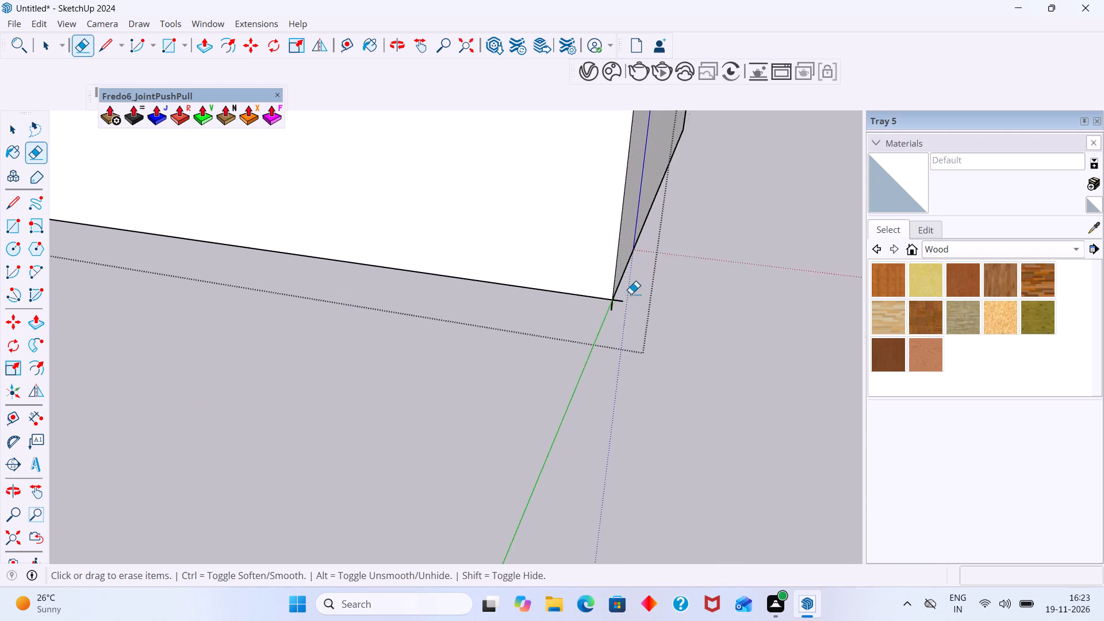
pyautogui.scroll(16, 631, 294)
pyautogui.moveTo(618, 292); pyautogui.dragTo(500, 366)
pyautogui.scroll(-11, 599, 334)
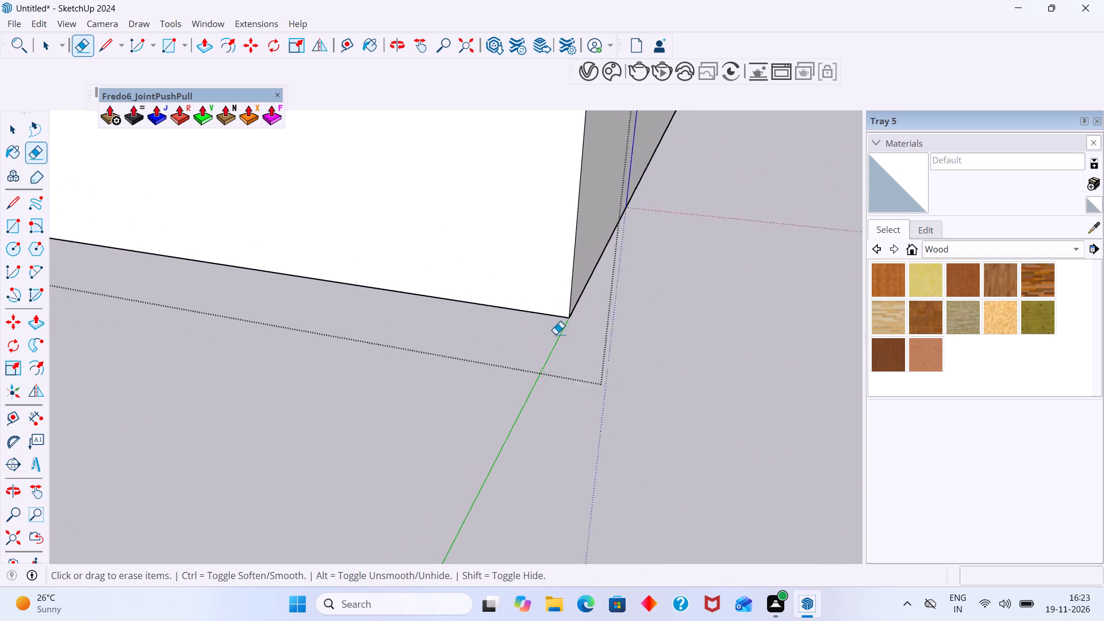
pyautogui.scroll(-20, 555, 334)
pyautogui.scroll(-3, 555, 334)
# Examine the lower rear corner at the tall-unit end for stray edges.
pyautogui.moveTo(476, 362); pyautogui.dragTo(915, 425, button='middle')
pyautogui.scroll(-8, 803, 428)
pyautogui.keyDown('shift'); pyautogui.moveTo(703, 412); pyautogui.dragTo(888, 243, button='middle'); pyautogui.keyUp('shift')
pyautogui.scroll(-2, 792, 301)
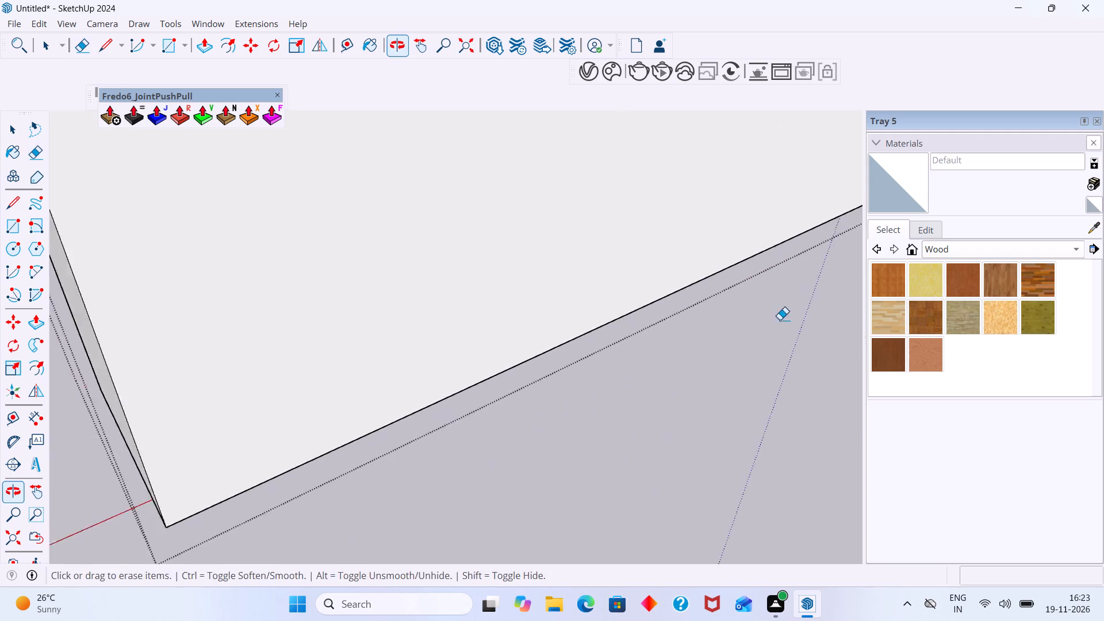
pyautogui.scroll(-2, 780, 320)
pyautogui.keyDown('shift'); pyautogui.moveTo(634, 408); pyautogui.dragTo(866, 251, button='middle'); pyautogui.keyUp('shift')
pyautogui.scroll(20, 741, 304)
pyautogui.scroll(12, 741, 304)
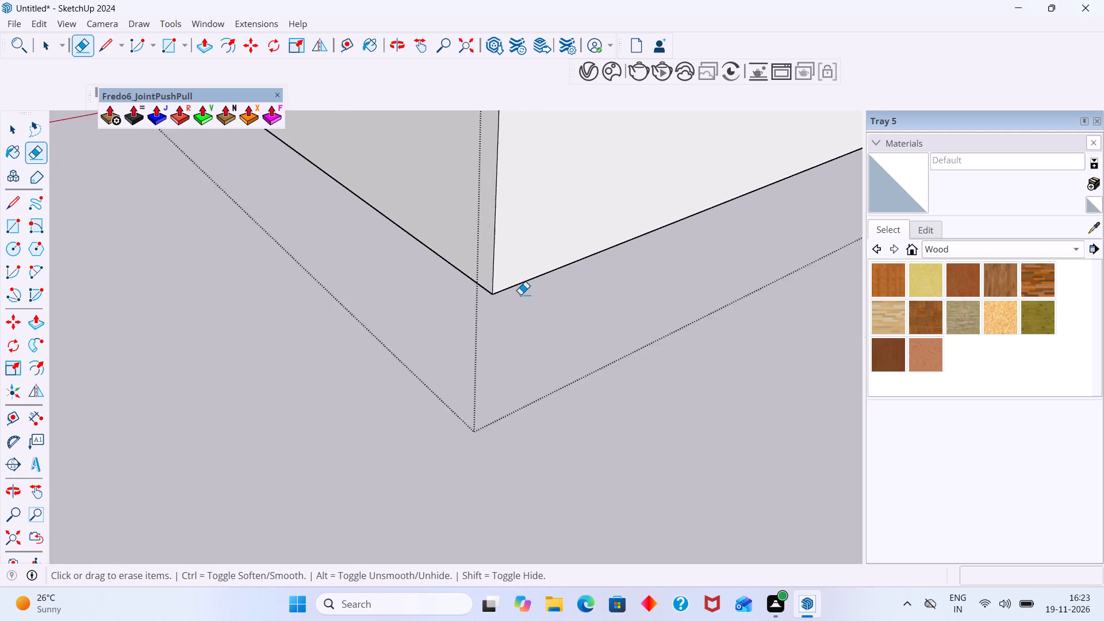
pyautogui.scroll(2, 520, 294)
pyautogui.scroll(-2, 512, 290)
pyautogui.scroll(14, 507, 289)
pyautogui.press('space')
pyautogui.scroll(-20, 542, 297)
pyautogui.scroll(-10, 542, 297)
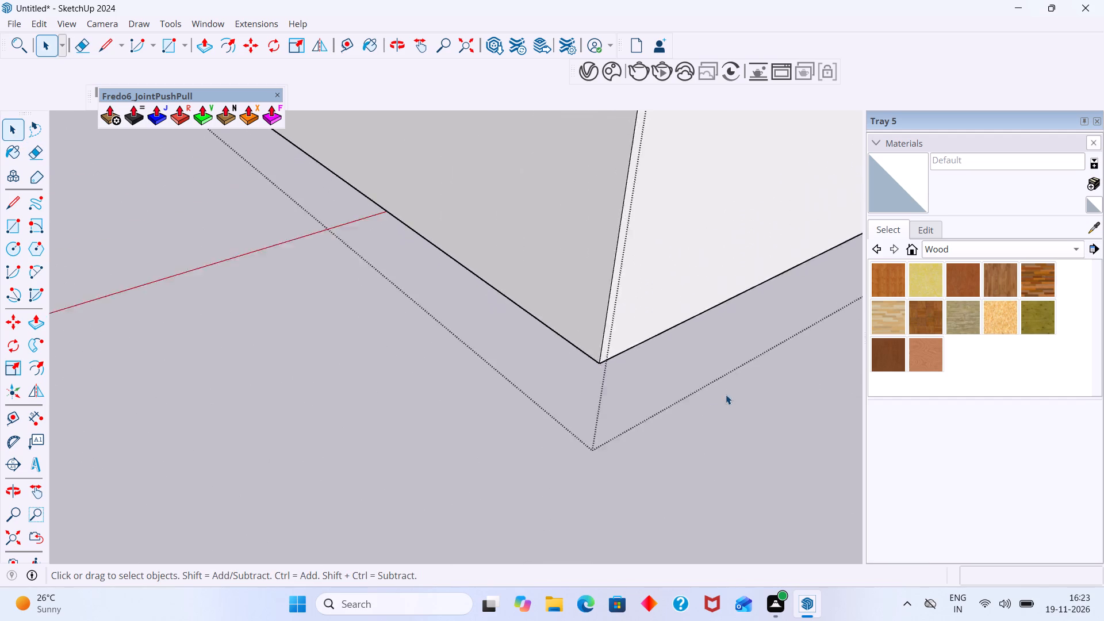
pyautogui.scroll(-20, 726, 394)
pyautogui.scroll(-20, 726, 394)
pyautogui.scroll(-1, 726, 394)
pyautogui.moveTo(697, 393); pyautogui.dragTo(474, 367, button='middle')
pyautogui.moveTo(739, 373); pyautogui.dragTo(538, 374, button='middle')
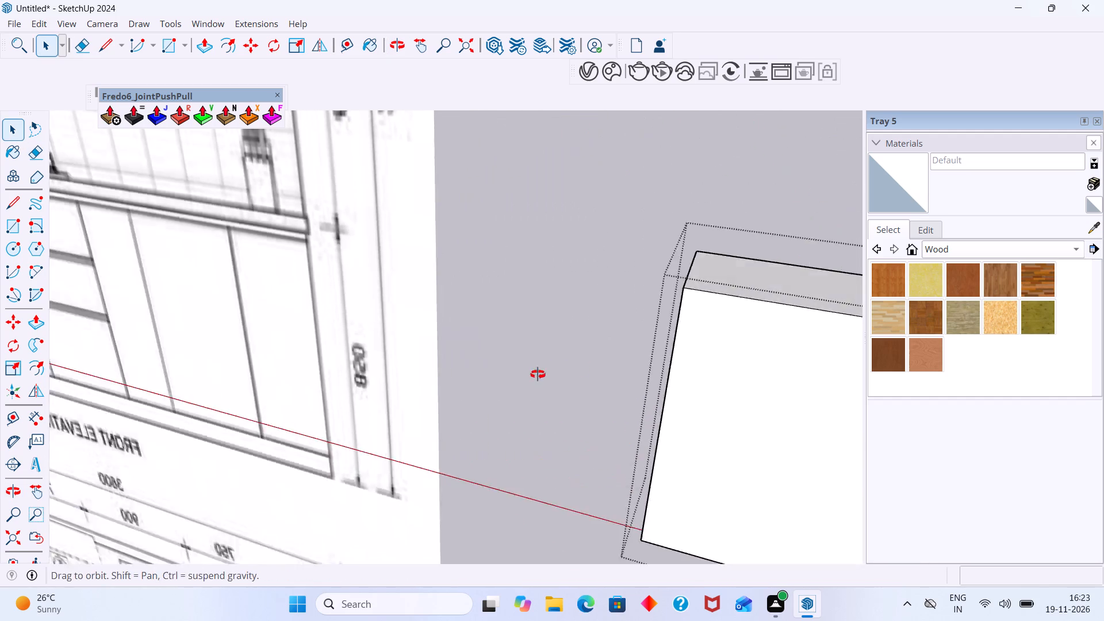
pyautogui.moveTo(538, 374); pyautogui.dragTo(536, 377, button='middle')
# Finish editing the cabinet carcass and close its group.
pyautogui.scroll(-14, 566, 379)
pyautogui.moveTo(608, 383); pyautogui.dragTo(375, 139, button='middle')
pyautogui.scroll(-3, 389, 185)
pyautogui.moveTo(454, 245); pyautogui.dragTo(209, 373, button='middle')
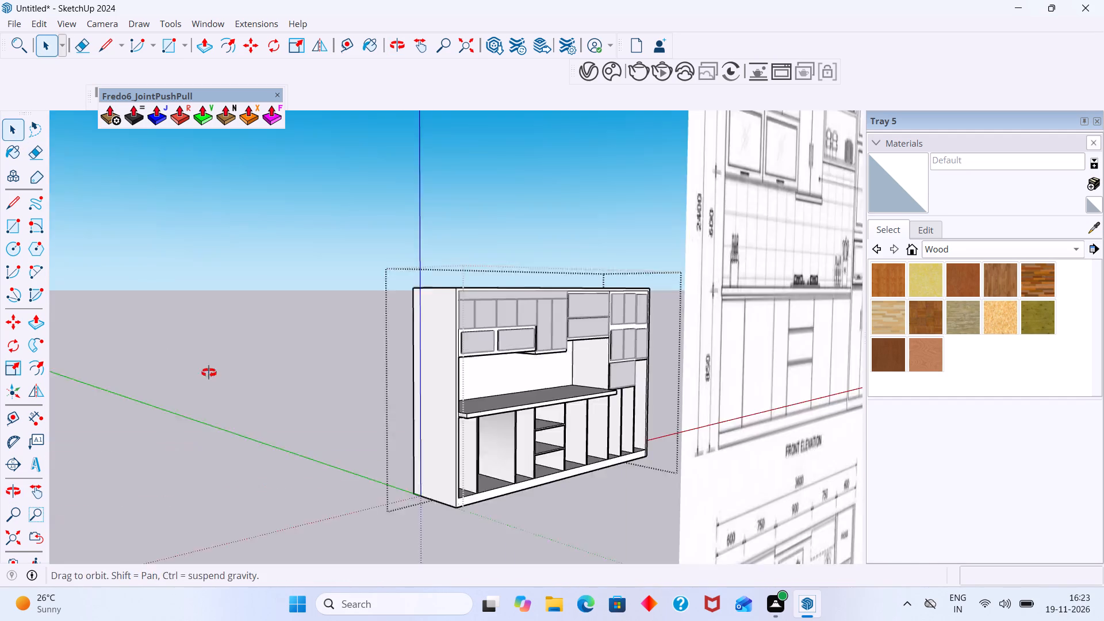
pyautogui.moveTo(209, 373); pyautogui.dragTo(261, 370, button='middle')
pyautogui.scroll(2, 440, 363)
pyautogui.click(504, 215)
# Examine the lower compartments and the tall end unit from the front for openings without doors.
pyautogui.scroll(-4, 505, 230)
pyautogui.moveTo(546, 350); pyautogui.dragTo(424, 416, button='middle')
pyautogui.scroll(8, 505, 375)
pyautogui.scroll(5, 746, 272)
pyautogui.moveTo(733, 288); pyautogui.dragTo(620, 283, button='middle')
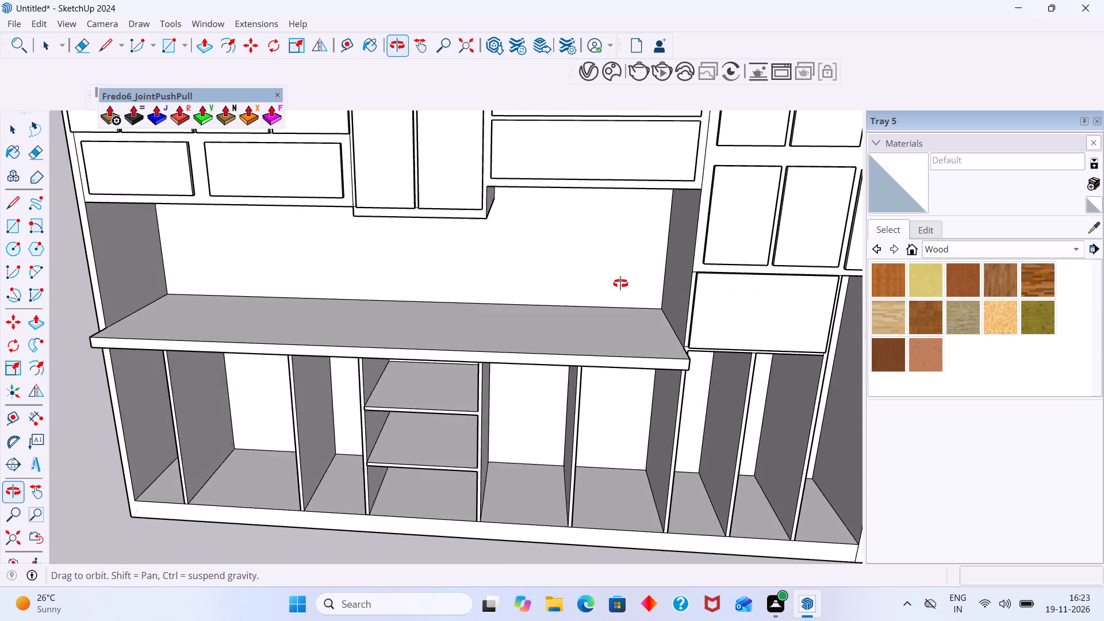
pyautogui.moveTo(620, 283); pyautogui.dragTo(622, 292, button='middle')
pyautogui.scroll(2, 719, 323)
pyautogui.keyDown('shift'); pyautogui.moveTo(715, 323); pyautogui.dragTo(229, 253, button='middle'); pyautogui.keyUp('shift')
pyautogui.scroll(-3, 276, 270)
pyautogui.moveTo(323, 304); pyautogui.dragTo(414, 295, button='middle')
pyautogui.scroll(1, 434, 249)
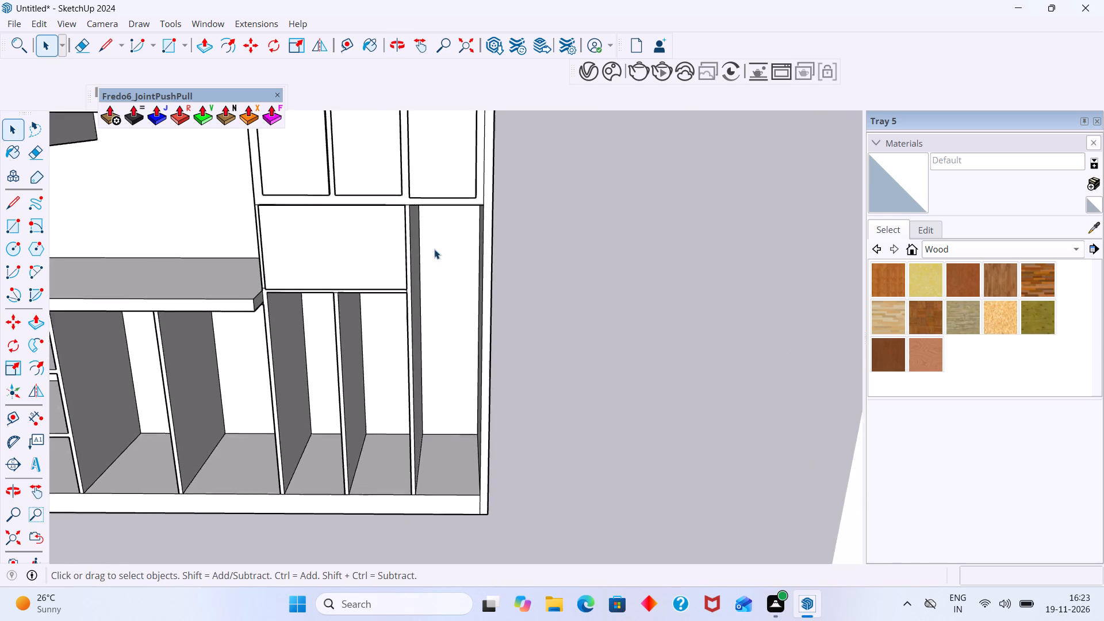
pyautogui.scroll(1, 434, 249)
pyautogui.moveTo(438, 243); pyautogui.dragTo(529, 250, button='middle')
pyautogui.scroll(-3, 517, 243)
pyautogui.moveTo(514, 241); pyautogui.dragTo(582, 258, button='middle')
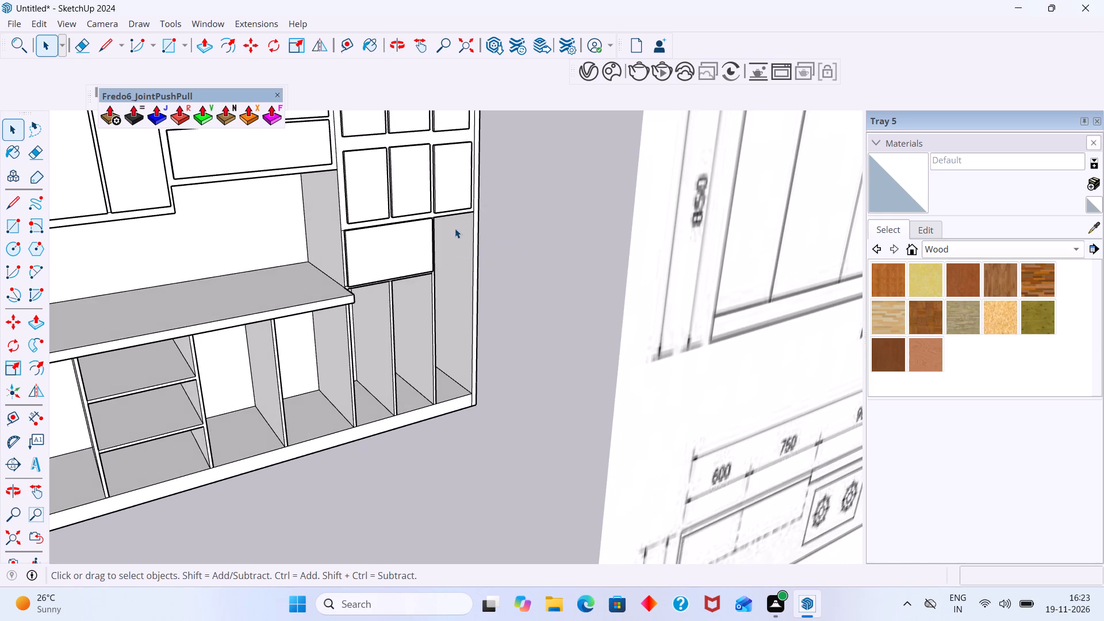
pyautogui.scroll(-1, 450, 244)
pyautogui.moveTo(436, 243); pyautogui.dragTo(379, 243, button='middle')
pyautogui.moveTo(402, 241); pyautogui.dragTo(258, 253, button='middle')
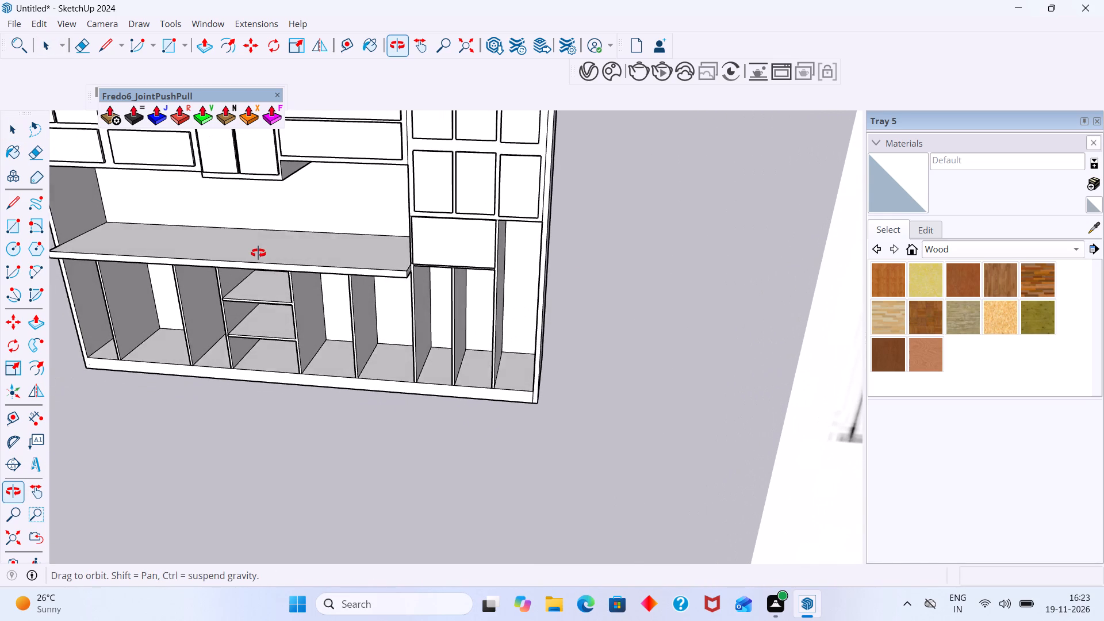
# Draw a rectangle over the full tall, narrow opening at the outer end of the tall unit, beside the wide panel.
pyautogui.moveTo(258, 253); pyautogui.dragTo(261, 252, button='middle')
pyautogui.keyDown('shift'); pyautogui.moveTo(339, 286); pyautogui.dragTo(401, 235, button='middle'); pyautogui.keyUp('shift')
pyautogui.moveTo(437, 384); pyautogui.dragTo(285, 355, button='middle')
pyautogui.moveTo(424, 338); pyautogui.dragTo(265, 366, button='middle')
pyautogui.press('r')
pyautogui.scroll(2, 370, 339)
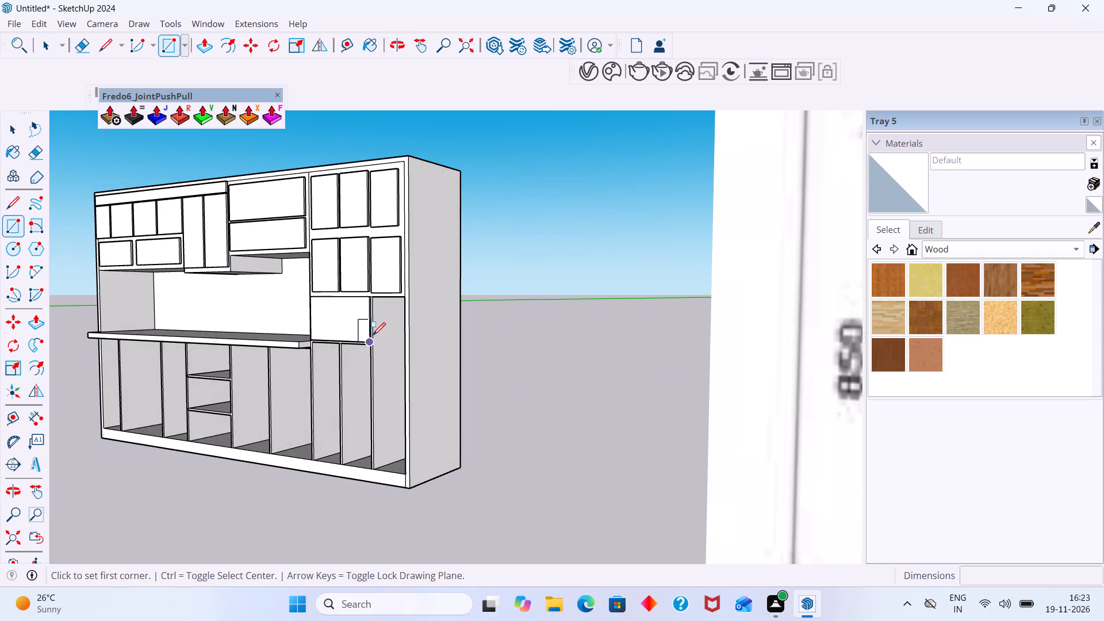
pyautogui.scroll(14, 373, 335)
pyautogui.click(356, 246)
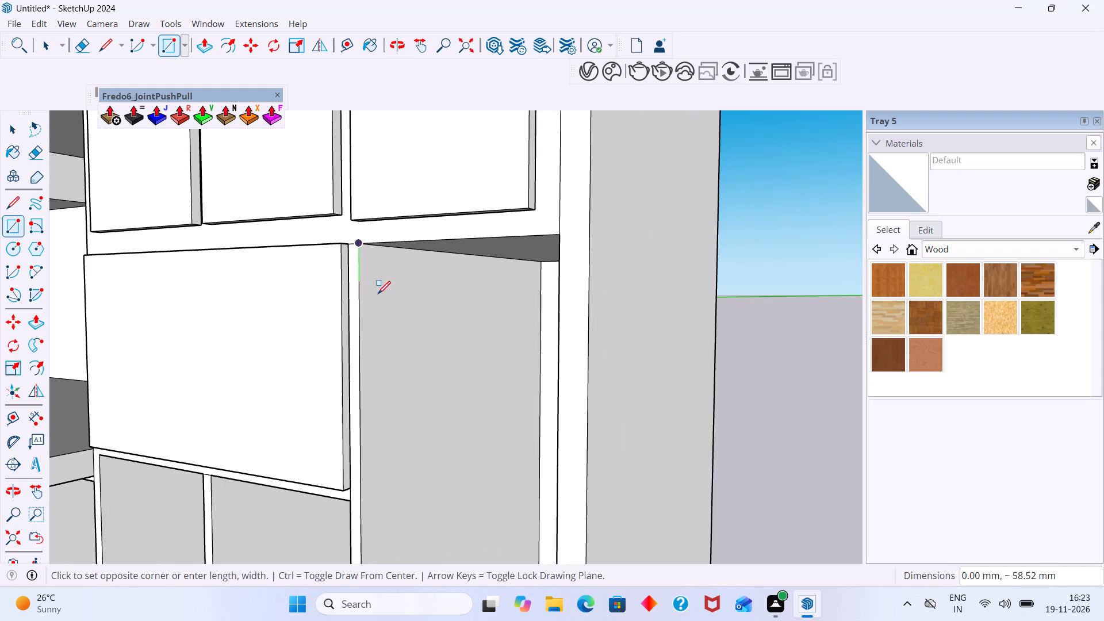
pyautogui.scroll(-12, 385, 318)
pyautogui.moveTo(411, 344); pyautogui.dragTo(428, 217, button='middle')
pyautogui.scroll(-4, 454, 249)
pyautogui.keyDown('shift'); pyautogui.moveTo(450, 327); pyautogui.dragTo(492, 229, button='middle'); pyautogui.keyUp('shift')
pyautogui.scroll(4, 505, 297)
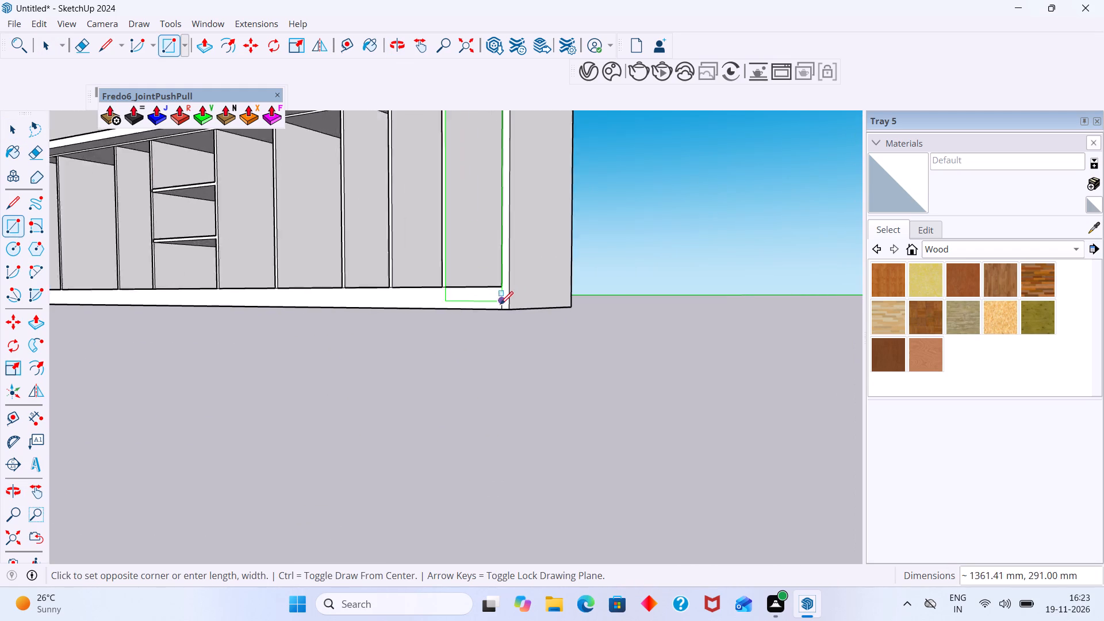
pyautogui.scroll(10, 500, 304)
pyautogui.moveTo(499, 283); pyautogui.dragTo(674, 296, button='middle')
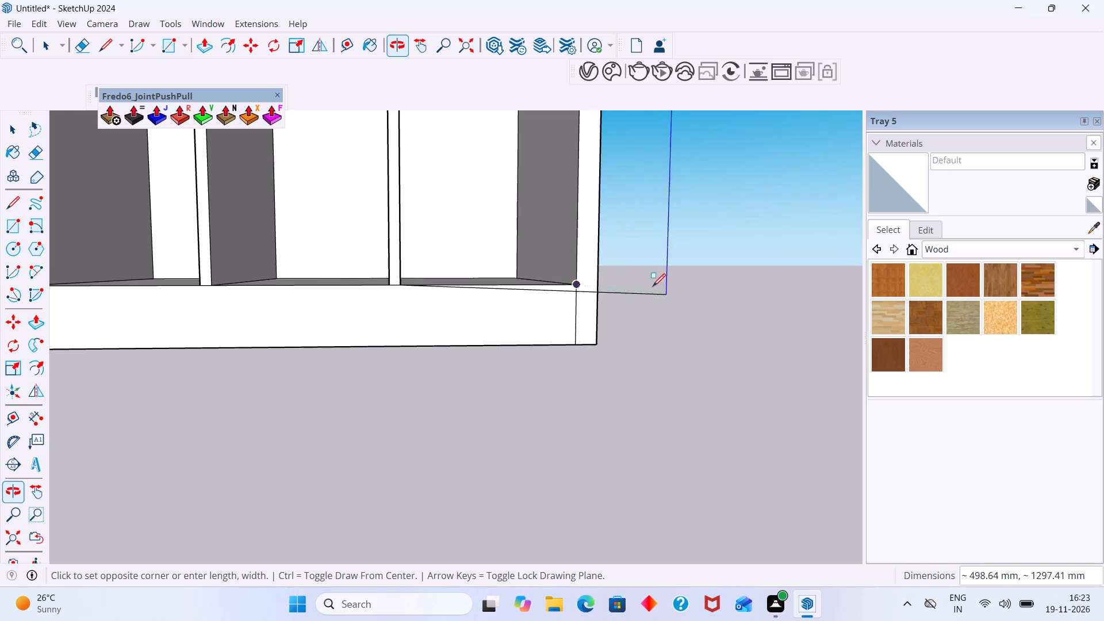
pyautogui.scroll(7, 622, 280)
pyautogui.scroll(-14, 562, 286)
pyautogui.scroll(9, 474, 305)
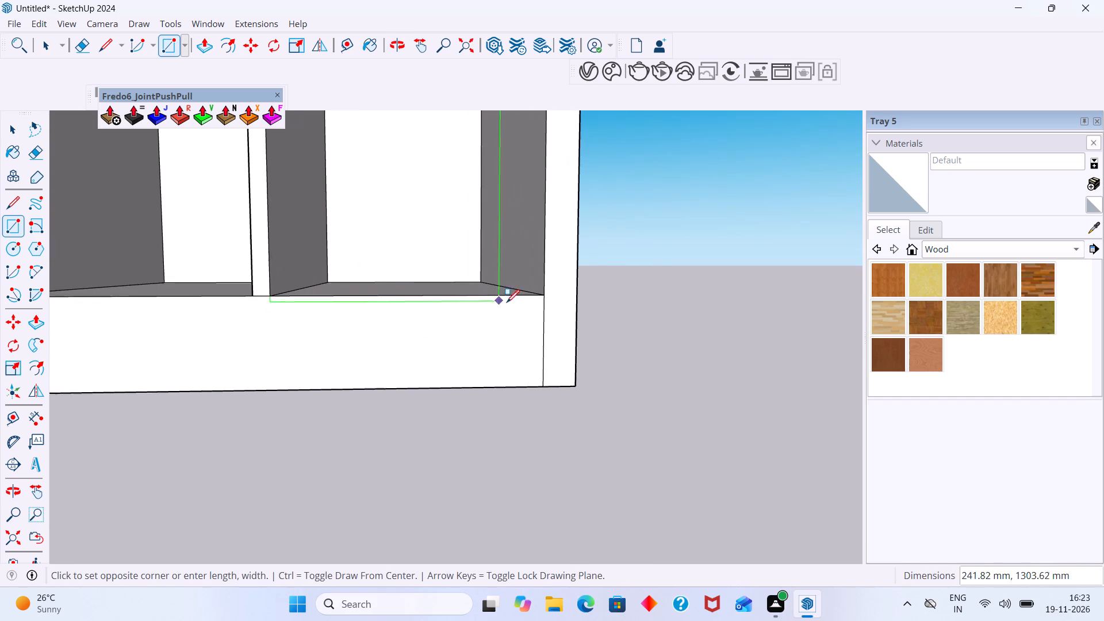
pyautogui.scroll(4, 507, 302)
pyautogui.click(543, 296)
# Group the new rectangle and thicken it outward 18 mm with Joint Push Pull as a door panel.
pyautogui.press('space')
pyautogui.doubleClick(522, 273)
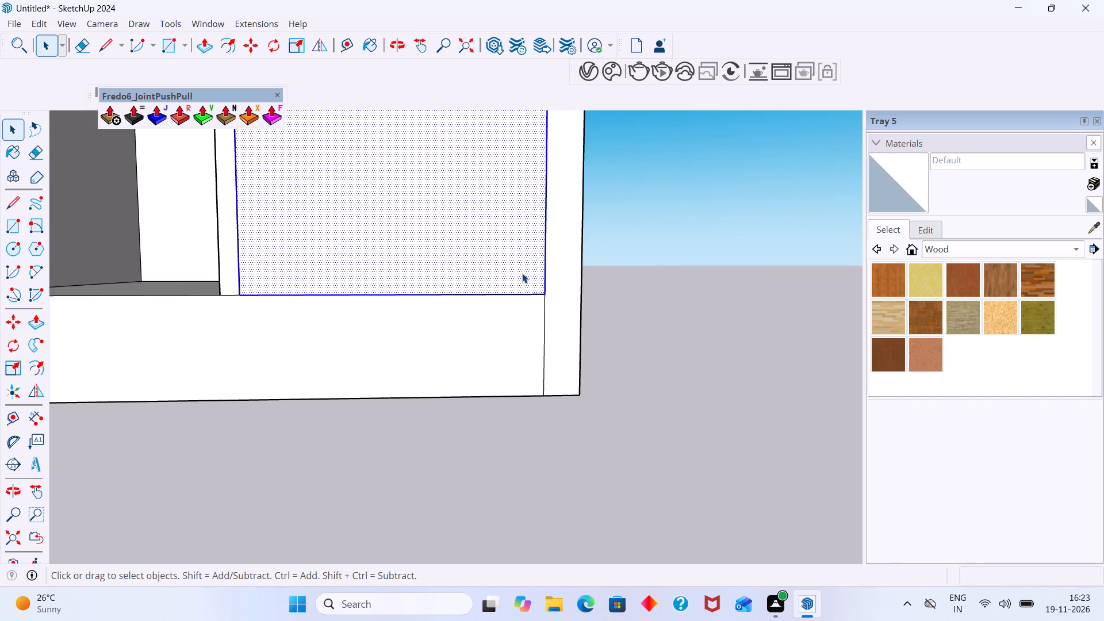
pyautogui.rightClick(522, 273)
pyautogui.click(574, 130)
pyautogui.scroll(-6, 530, 169)
pyautogui.click(511, 200)
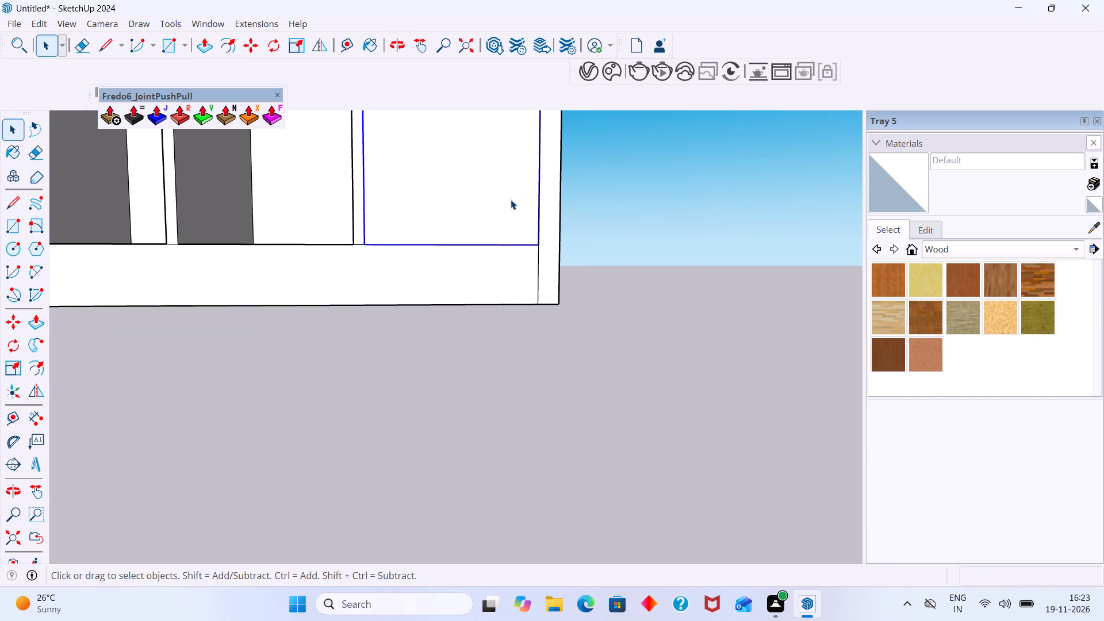
pyautogui.click(159, 122)
pyautogui.click(462, 202)
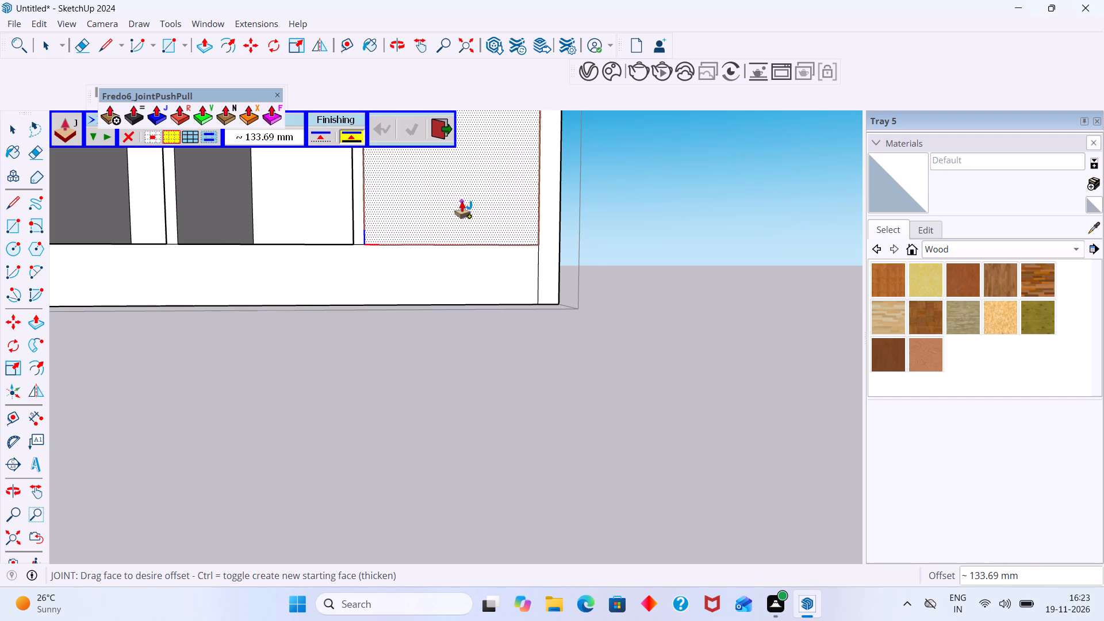
pyautogui.scroll(-1, 454, 214)
pyautogui.moveTo(453, 218); pyautogui.dragTo(320, 332, button='middle')
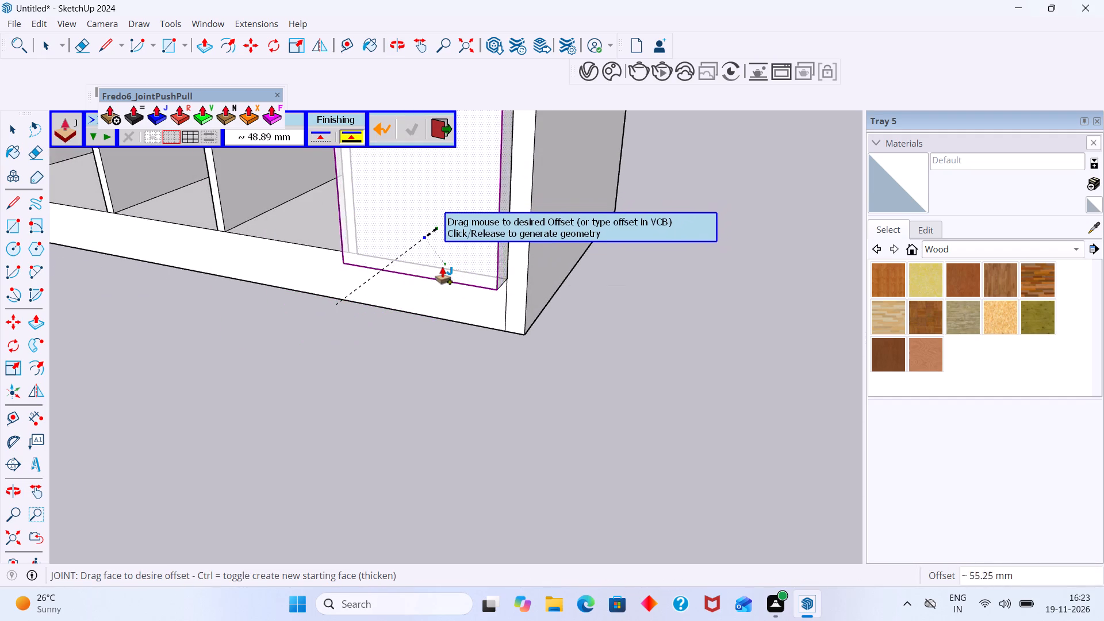
pyautogui.write('18')
pyautogui.press('Return')
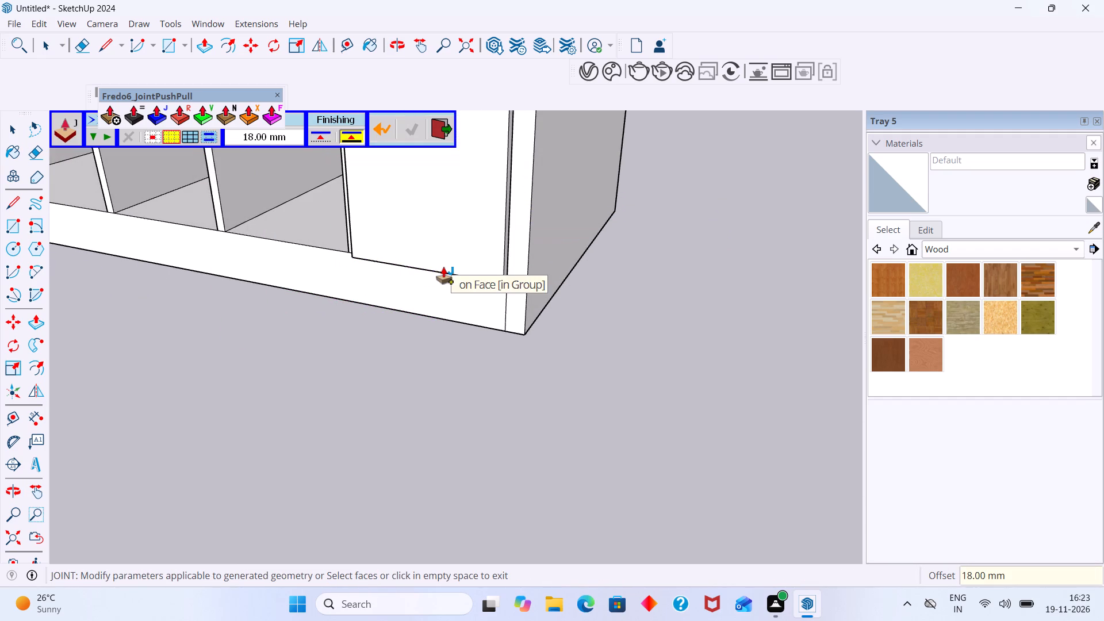
pyautogui.press('space')
pyautogui.click(761, 275)
# Draw a 282 x 941 mm rectangle over the lower tall-unit compartment next to the new tall door.
pyautogui.scroll(-14, 627, 320)
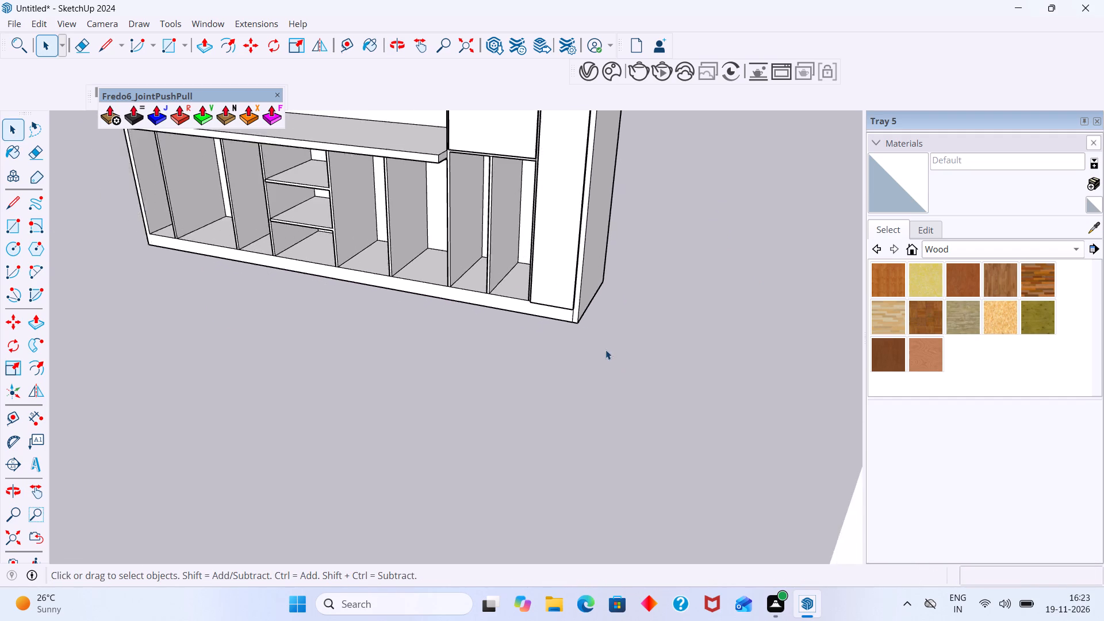
pyautogui.moveTo(610, 350); pyautogui.dragTo(749, 327, button='middle')
pyautogui.scroll(17, 584, 269)
pyautogui.moveTo(450, 305); pyautogui.dragTo(692, 287, button='middle')
pyautogui.scroll(-2, 570, 295)
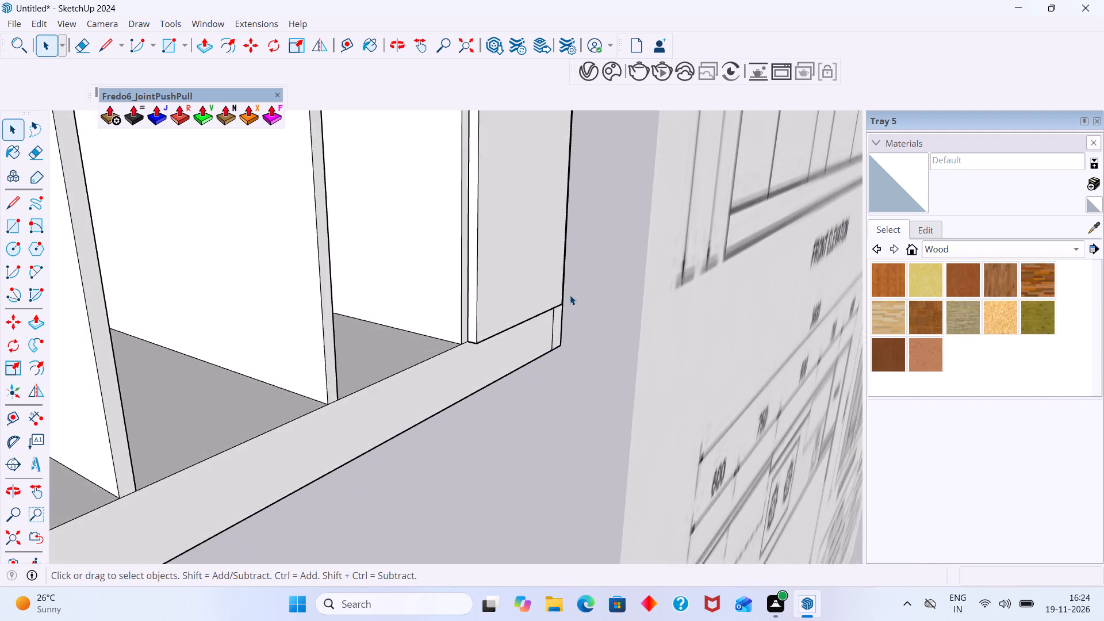
pyautogui.scroll(-16, 570, 295)
pyautogui.moveTo(551, 289); pyautogui.dragTo(465, 290, button='middle')
pyautogui.scroll(5, 568, 223)
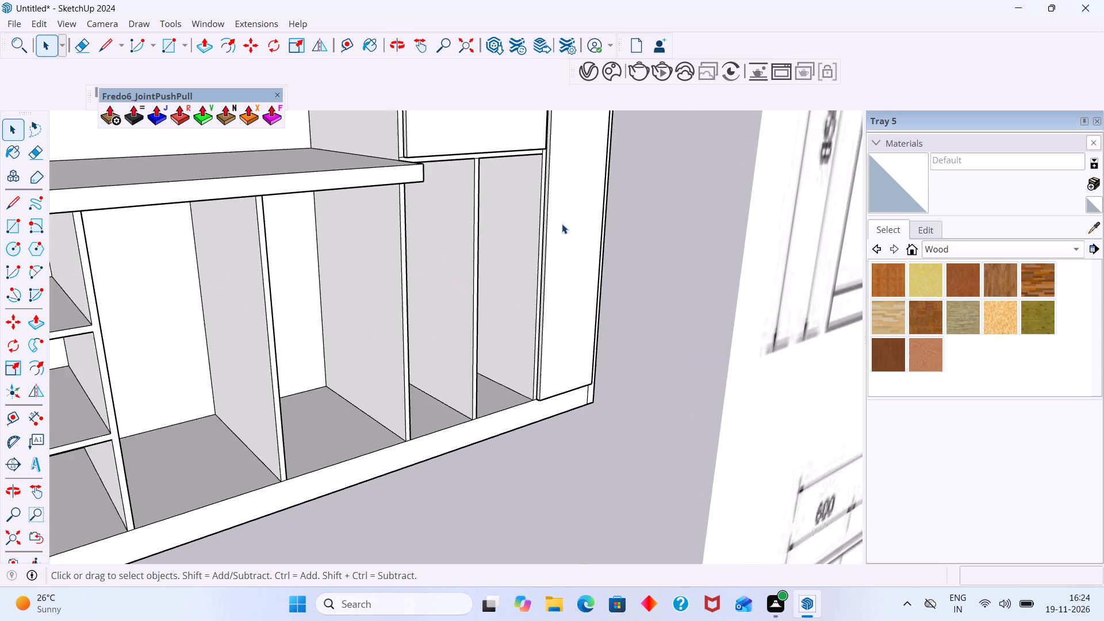
pyautogui.scroll(3, 562, 224)
pyautogui.press('r')
pyautogui.scroll(7, 477, 175)
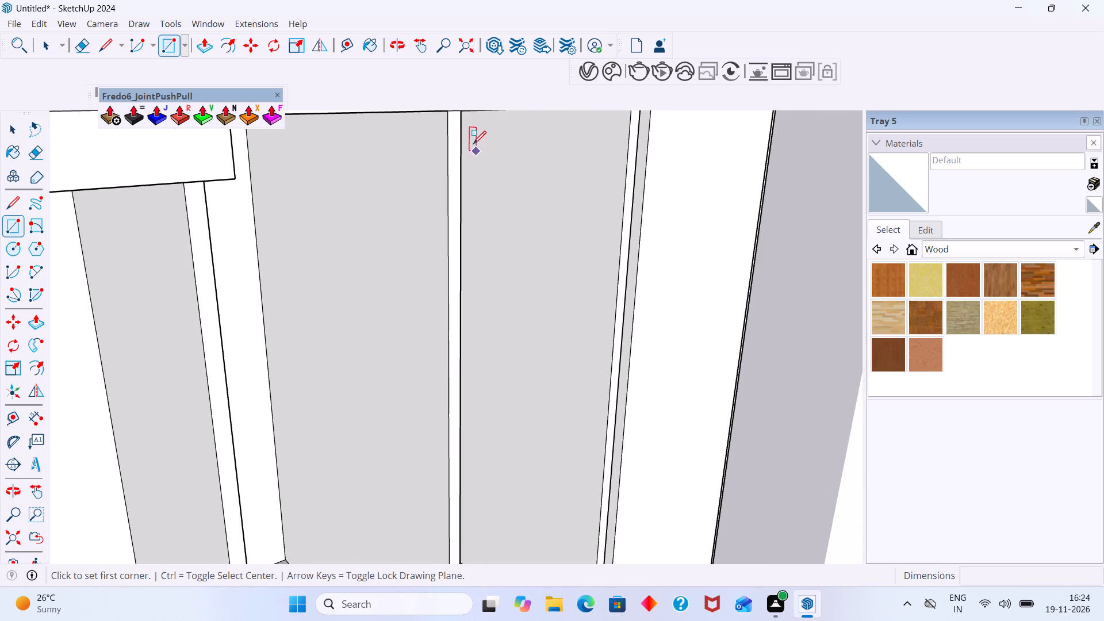
pyautogui.keyDown('shift'); pyautogui.moveTo(511, 271); pyautogui.dragTo(516, 352, button='middle'); pyautogui.keyUp('shift')
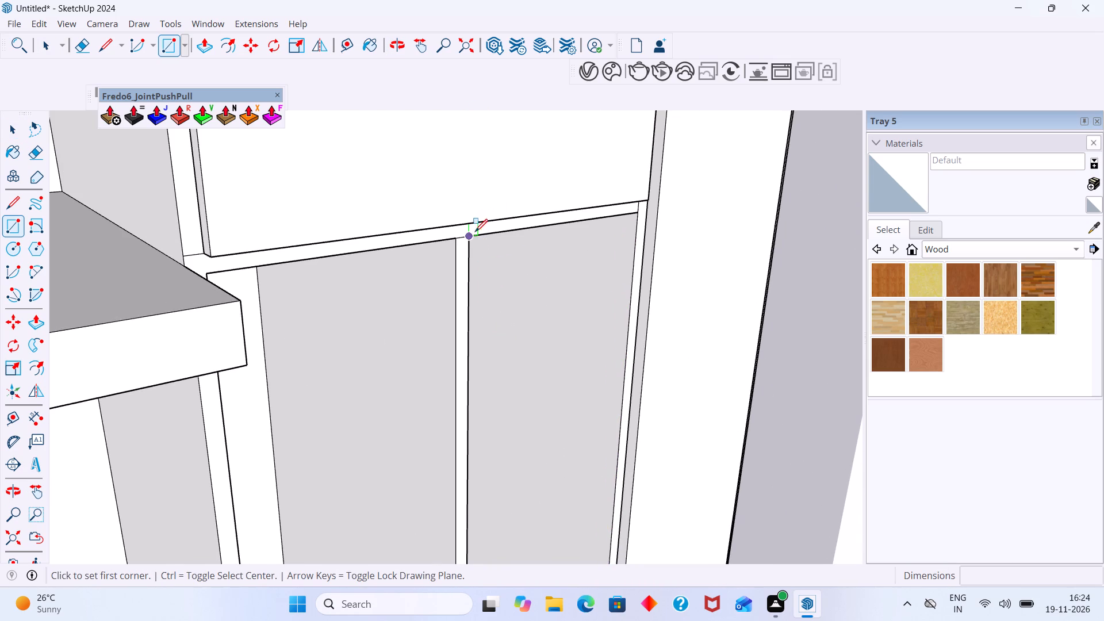
pyautogui.click(471, 235)
pyautogui.scroll(-8, 493, 281)
pyautogui.keyDown('shift'); pyautogui.moveTo(542, 349); pyautogui.dragTo(519, 229, button='middle'); pyautogui.keyUp('shift')
pyautogui.scroll(6, 536, 362)
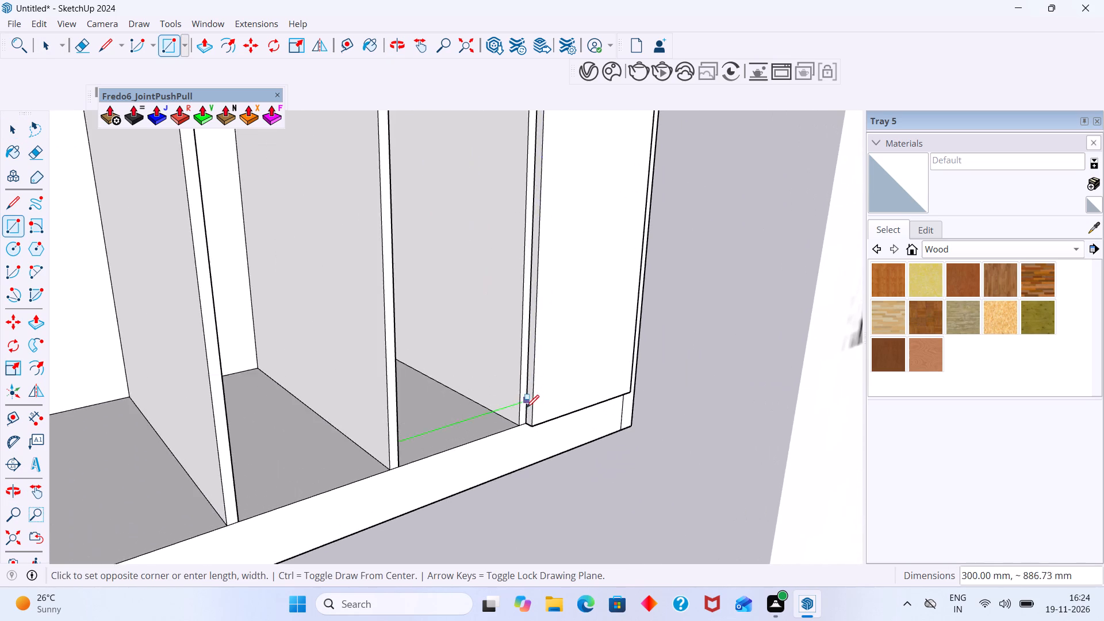
pyautogui.scroll(9, 526, 408)
pyautogui.click(516, 430)
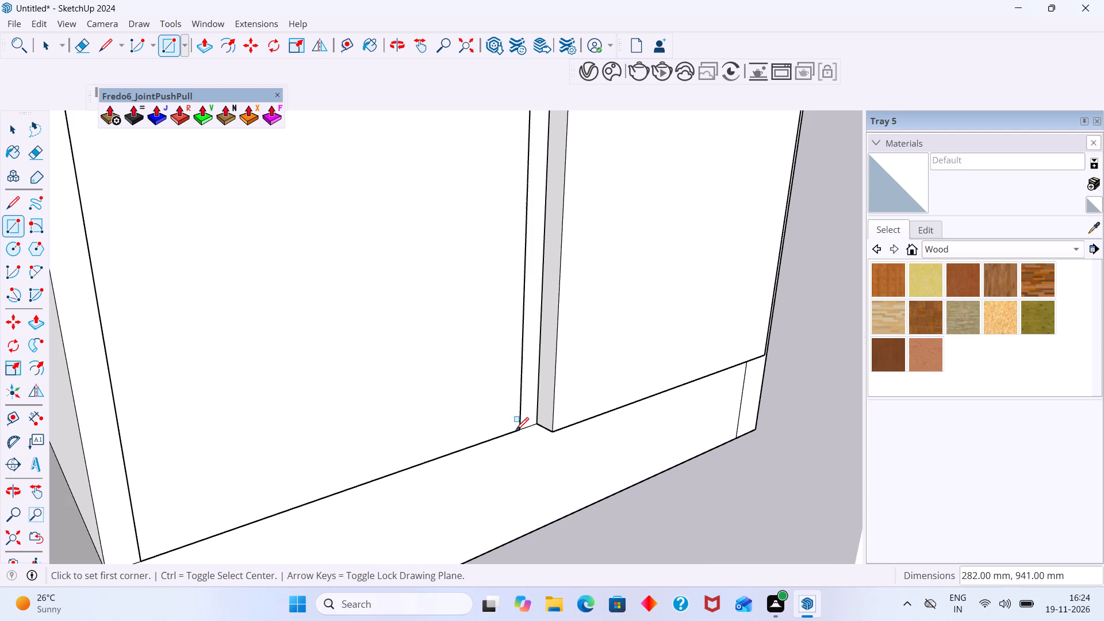
# Group the 282 x 941 mm rectangle and thicken it outward 18 mm with Joint Push Pull.
pyautogui.press('space')
pyautogui.doubleClick(516, 393)
pyautogui.rightClick(516, 392)
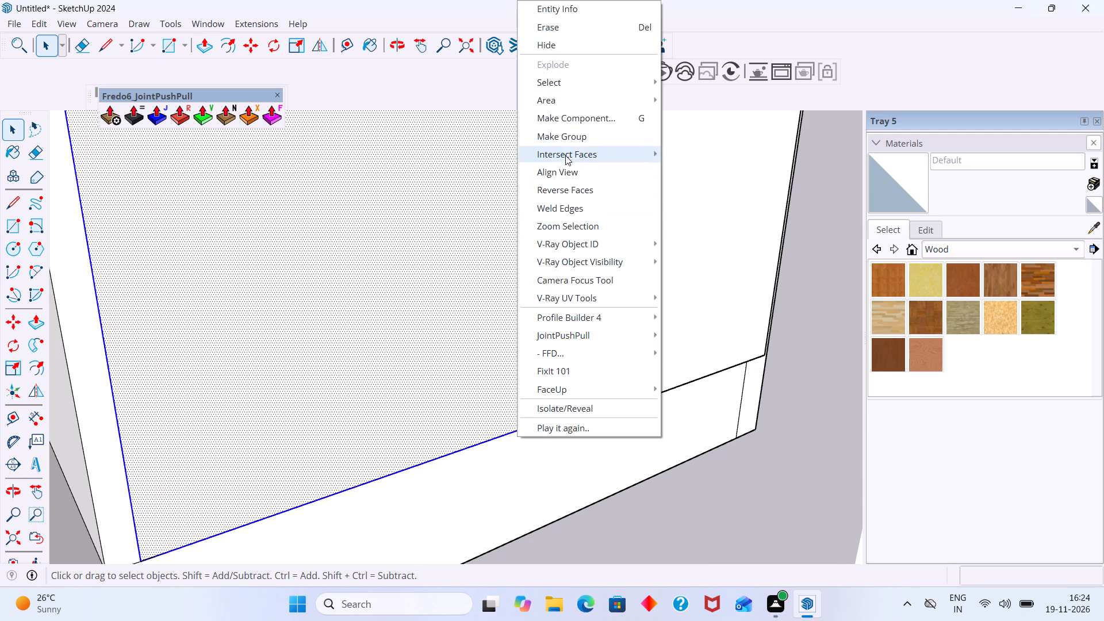
pyautogui.click(569, 140)
pyautogui.scroll(-12, 509, 240)
pyautogui.scroll(1, 474, 297)
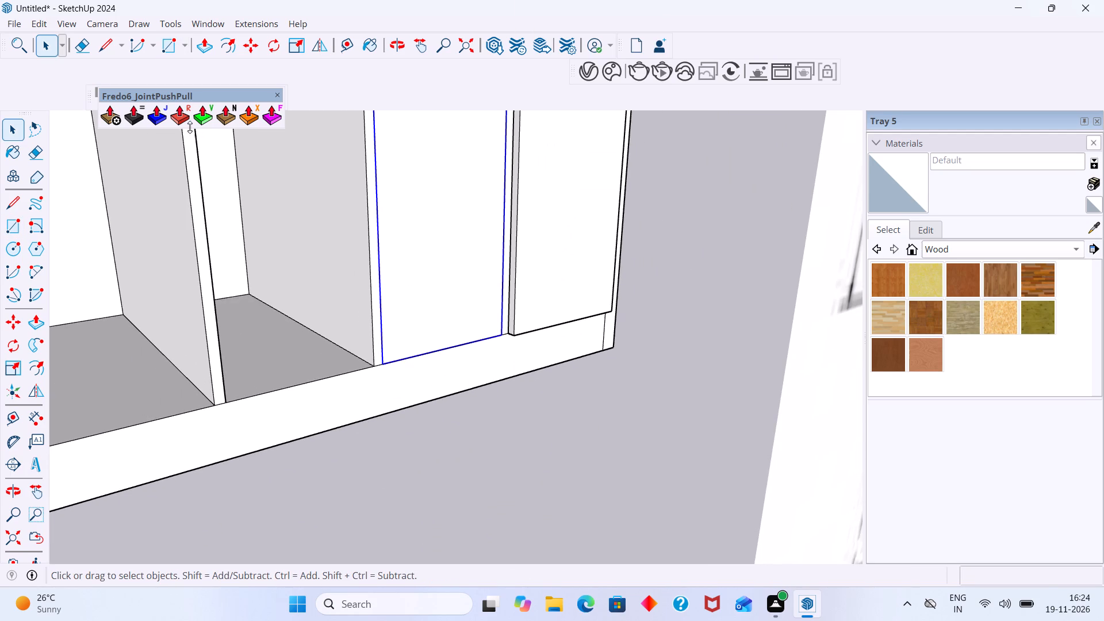
pyautogui.click(164, 118)
pyautogui.doubleClick(400, 183)
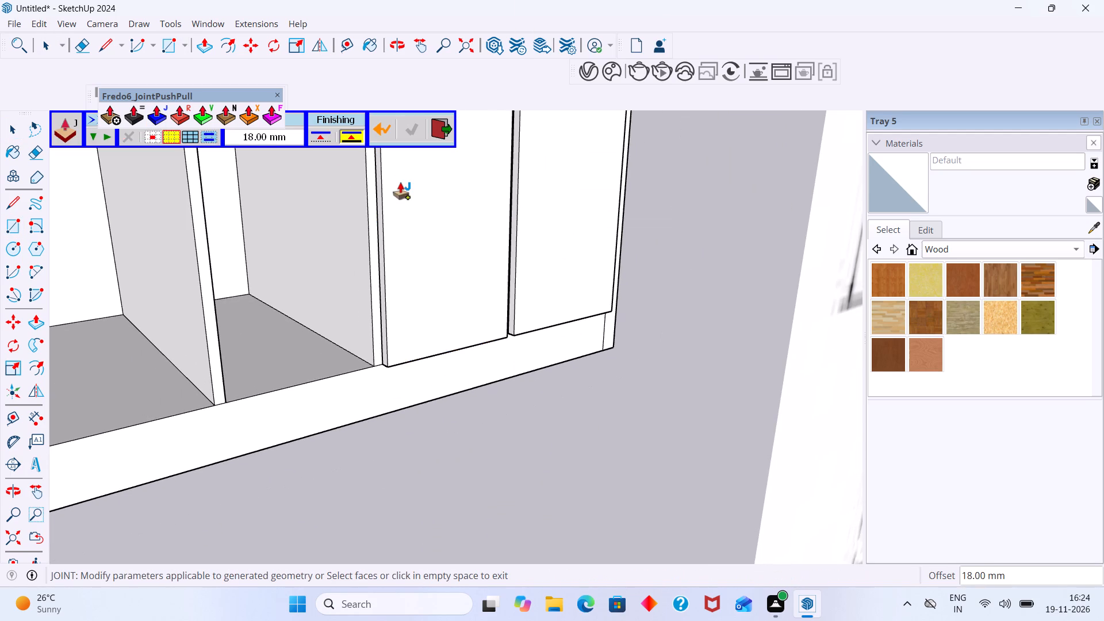
pyautogui.press('space')
pyautogui.click(676, 178)
# Copy the lower tall-unit door 291 mm sideways onto the open compartment next to the countertop.
pyautogui.scroll(-7, 624, 201)
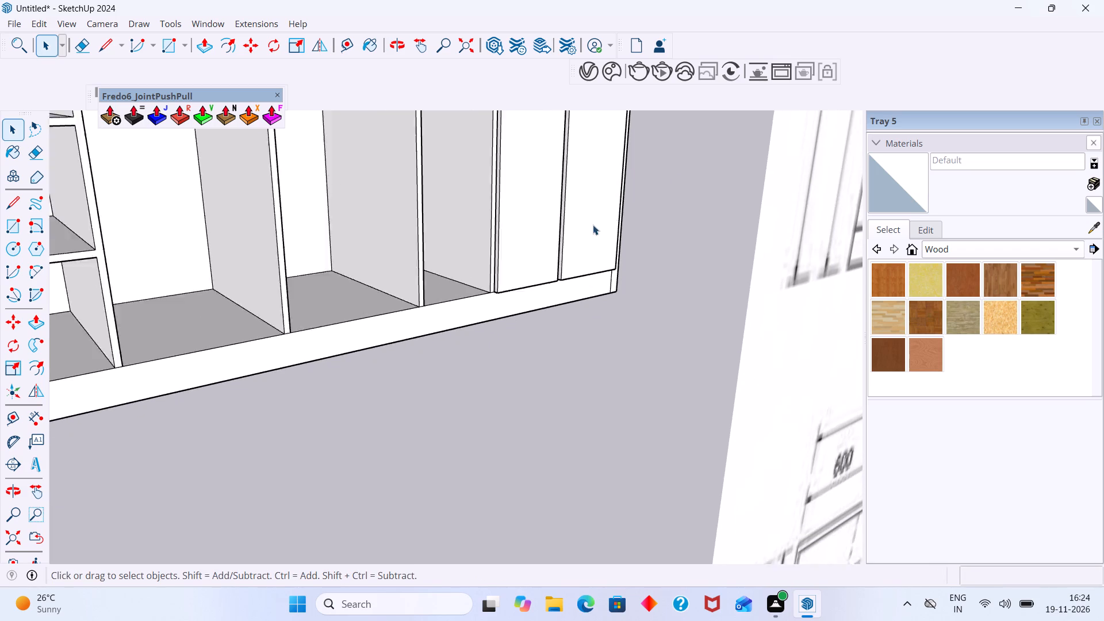
pyautogui.scroll(-3, 593, 225)
pyautogui.keyDown('shift'); pyautogui.moveTo(589, 233); pyautogui.dragTo(610, 408, button='middle'); pyautogui.keyUp('shift')
pyautogui.scroll(6, 564, 277)
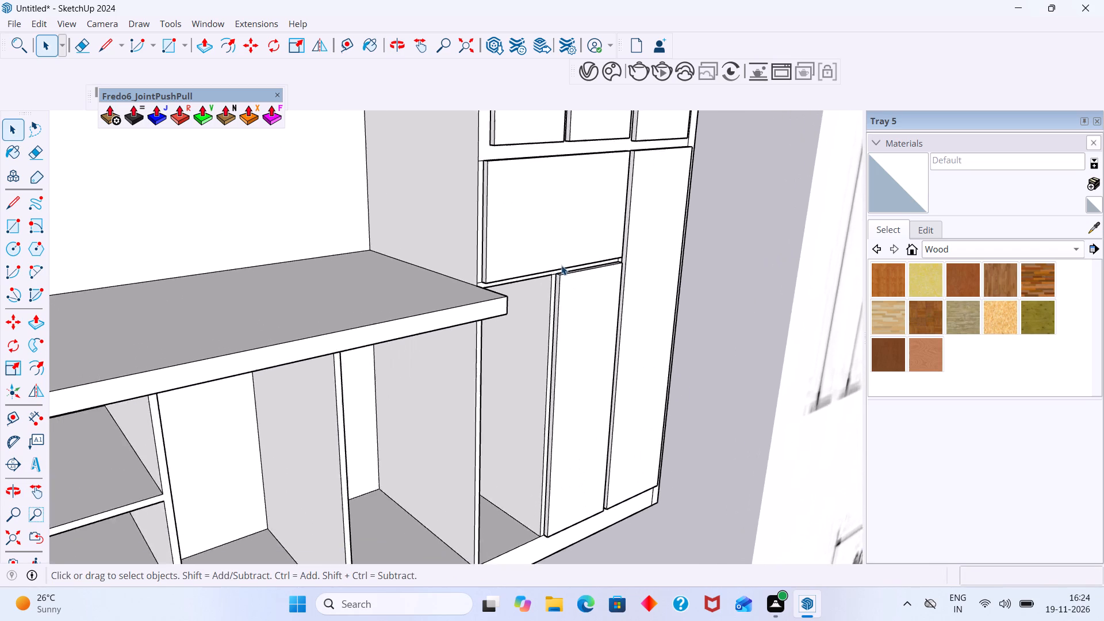
pyautogui.scroll(5, 561, 265)
pyautogui.moveTo(646, 264); pyautogui.dragTo(523, 293, button='middle')
pyautogui.scroll(1, 560, 285)
pyautogui.scroll(3, 730, 261)
pyautogui.moveTo(730, 261); pyautogui.dragTo(465, 292, button='middle')
pyautogui.scroll(-6, 538, 295)
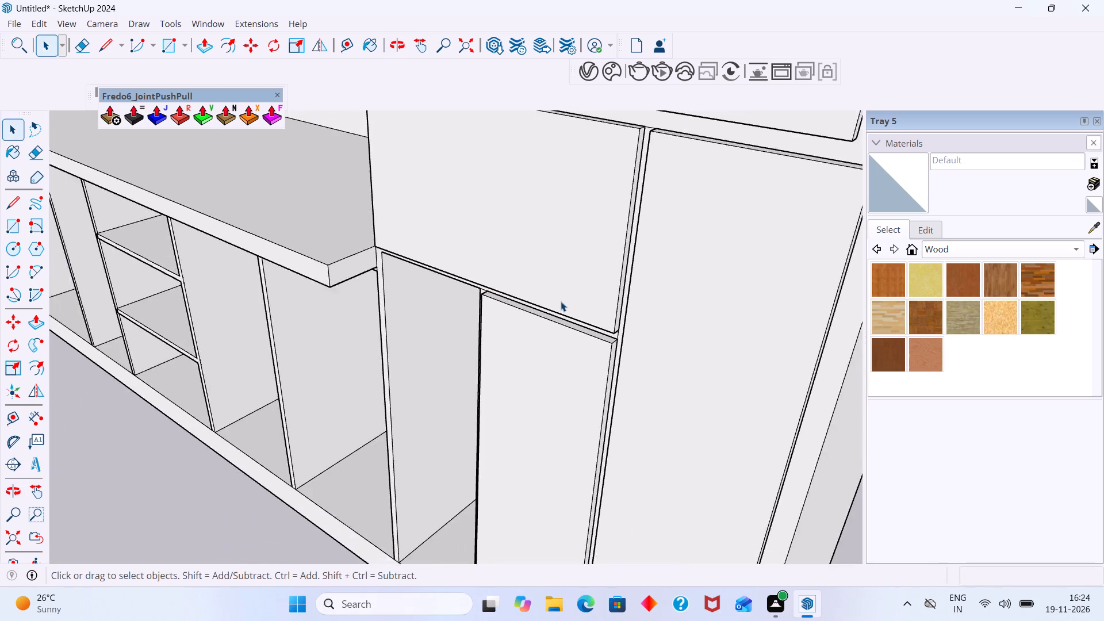
pyautogui.scroll(-4, 561, 301)
pyautogui.moveTo(536, 335); pyautogui.dragTo(769, 309, button='middle')
pyautogui.scroll(1, 668, 310)
pyautogui.scroll(-3, 663, 316)
pyautogui.click(537, 317)
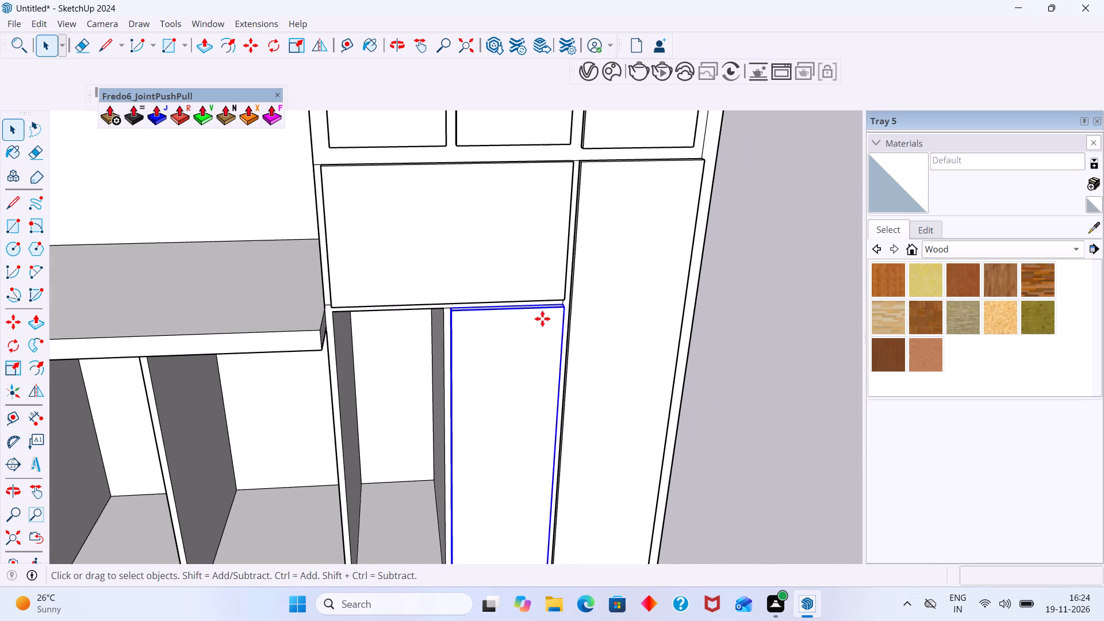
pyautogui.press('m')
pyautogui.scroll(3, 486, 323)
pyautogui.moveTo(530, 356); pyautogui.dragTo(610, 385, button='middle')
pyautogui.scroll(14, 457, 313)
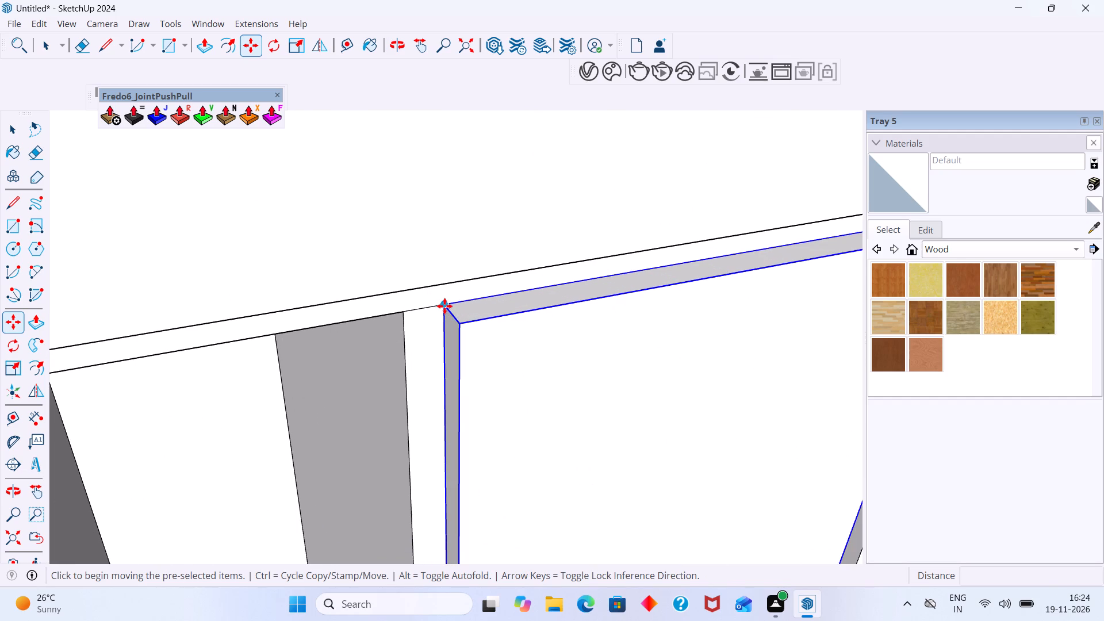
pyautogui.click(444, 305)
pyautogui.scroll(-5, 343, 342)
pyautogui.keyDown('shift'); pyautogui.moveTo(383, 339); pyautogui.dragTo(756, 271, button='middle'); pyautogui.keyUp('shift')
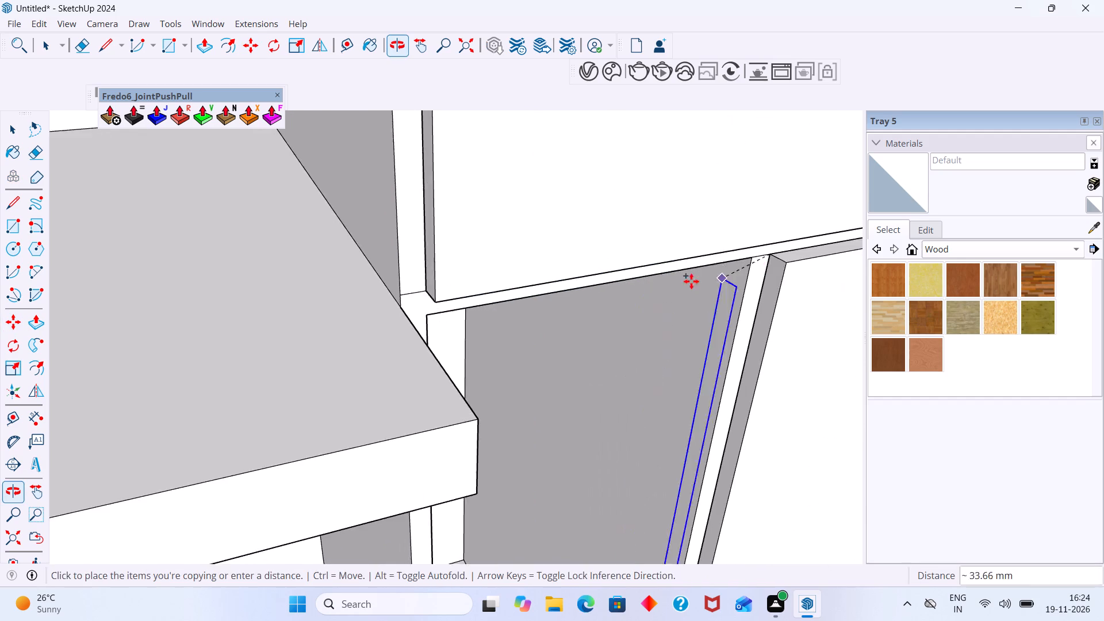
pyautogui.scroll(-6, 688, 281)
pyautogui.moveTo(609, 308); pyautogui.dragTo(500, 295, button='middle')
pyautogui.scroll(6, 500, 307)
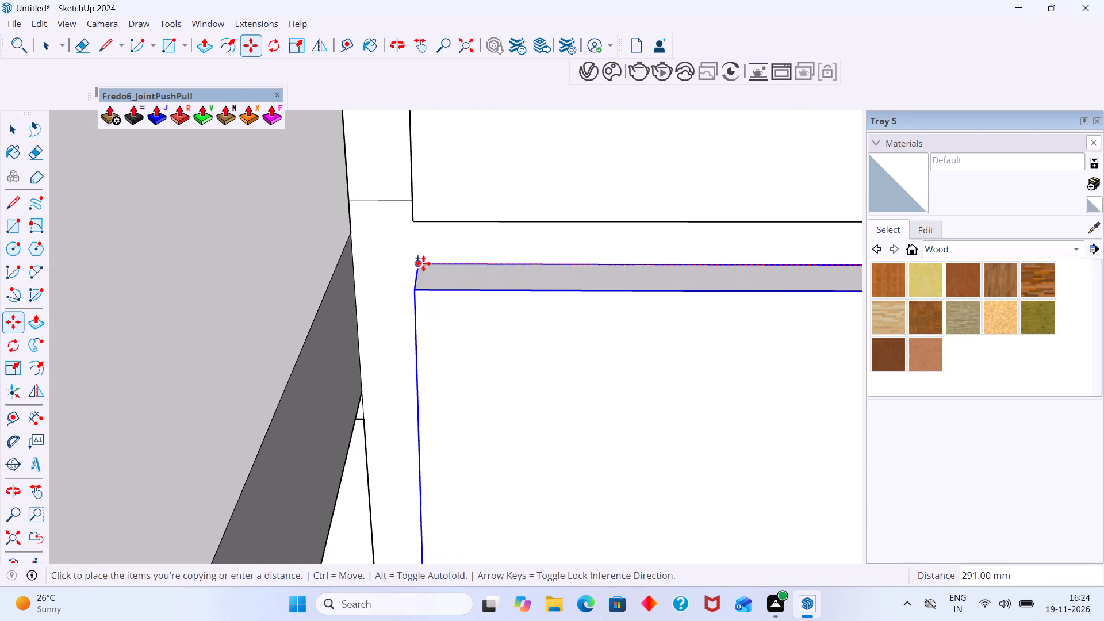
pyautogui.click(421, 262)
pyautogui.press('space')
pyautogui.scroll(-18, 486, 272)
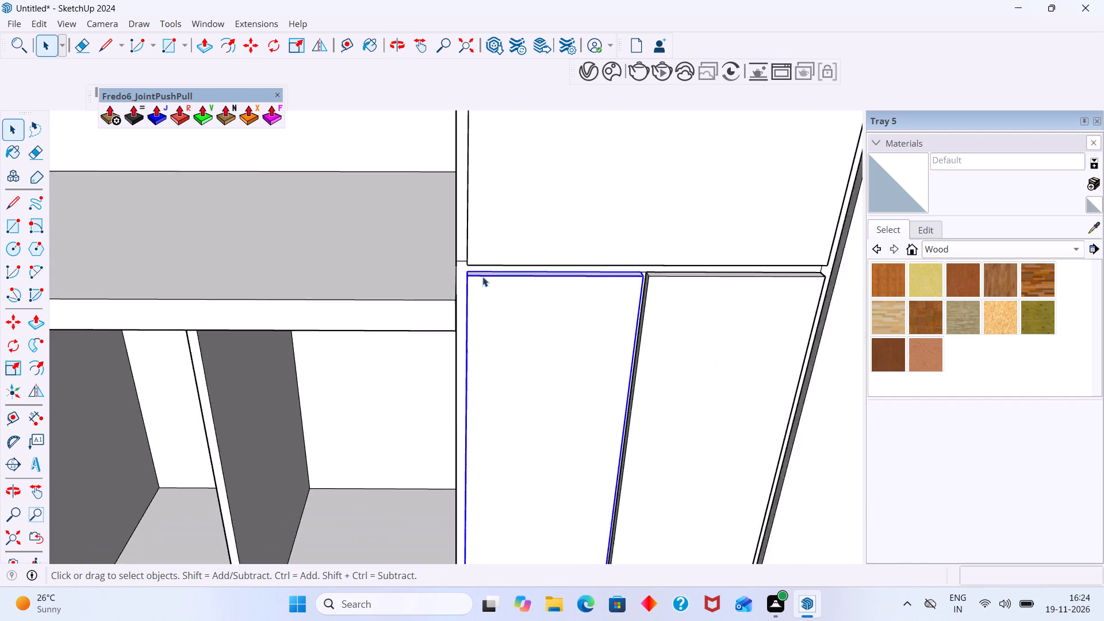
pyautogui.scroll(-18, 482, 277)
pyautogui.click(700, 279)
# Examine the tall unit's lower doors and the whole cabinet front for compartments that are still open.
pyautogui.scroll(10, 542, 324)
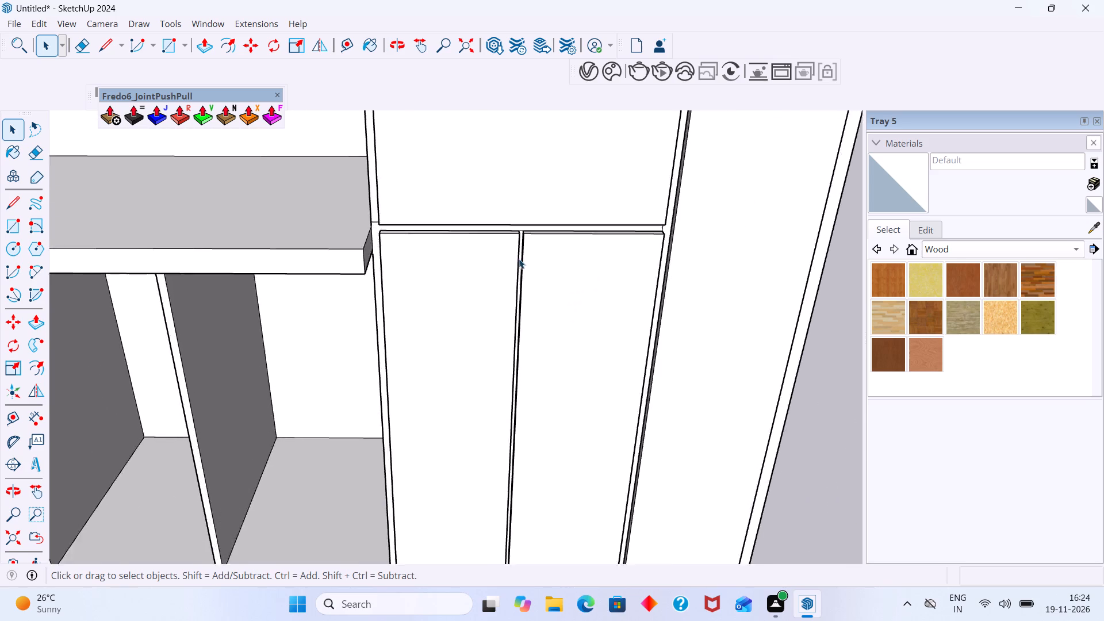
pyautogui.scroll(7, 519, 259)
pyautogui.scroll(-13, 563, 231)
pyautogui.scroll(-1, 516, 306)
pyautogui.keyDown('shift'); pyautogui.moveTo(513, 308); pyautogui.dragTo(814, 168, button='middle'); pyautogui.keyUp('shift')
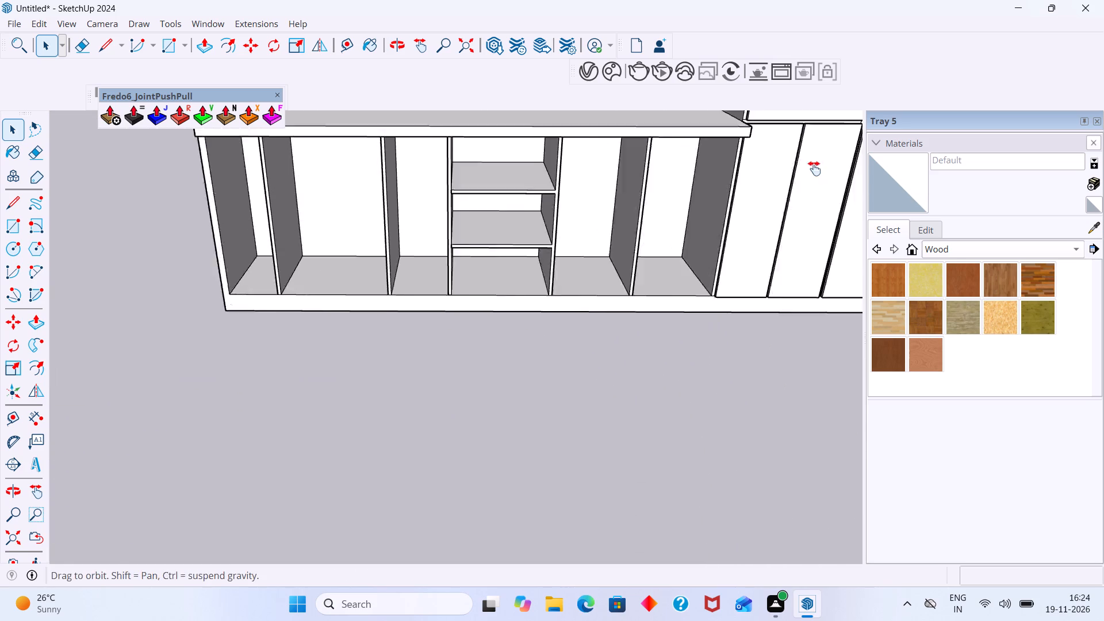
pyautogui.keyDown('shift'); pyautogui.moveTo(814, 168); pyautogui.dragTo(812, 168, button='middle'); pyautogui.keyUp('shift')
pyautogui.scroll(-3, 614, 249)
pyautogui.scroll(-6, 599, 308)
pyautogui.keyDown('shift'); pyautogui.moveTo(596, 327); pyautogui.dragTo(591, 351, button='middle'); pyautogui.keyUp('shift')
pyautogui.keyDown('shift'); pyautogui.moveTo(591, 350); pyautogui.dragTo(614, 409, button='middle'); pyautogui.keyUp('shift')
pyautogui.scroll(-1, 614, 409)
pyautogui.moveTo(612, 401); pyautogui.dragTo(701, 346, button='middle')
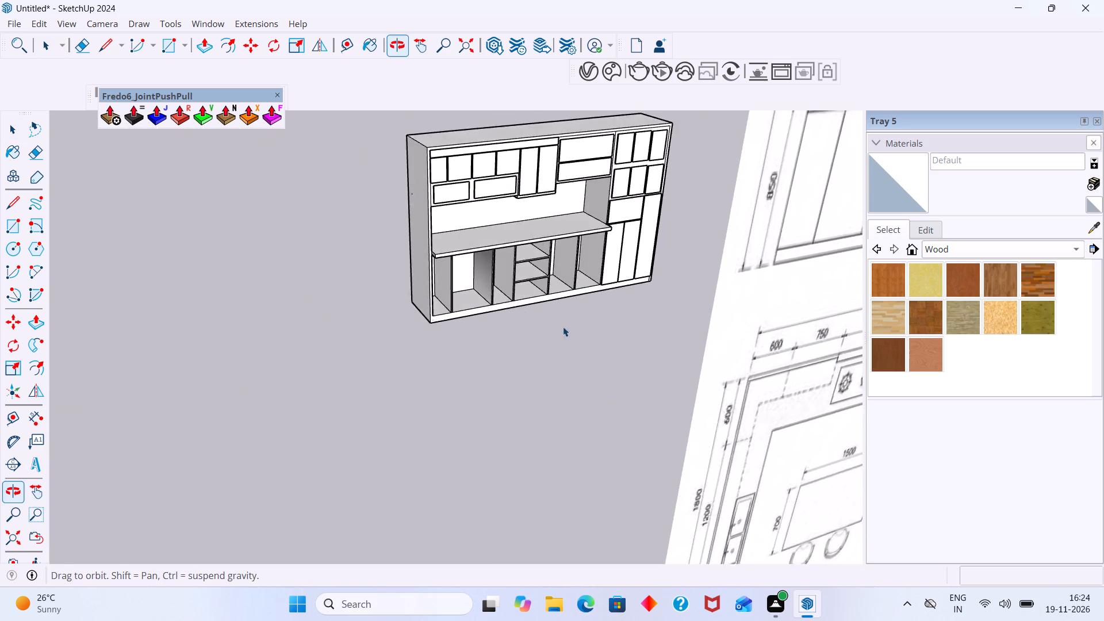
pyautogui.scroll(2, 511, 303)
pyautogui.moveTo(496, 287); pyautogui.dragTo(478, 196, button='middle')
pyautogui.keyDown('shift'); pyautogui.moveTo(472, 224); pyautogui.dragTo(467, 425, button='middle'); pyautogui.keyUp('shift')
pyautogui.moveTo(484, 413); pyautogui.dragTo(467, 301, button='middle')
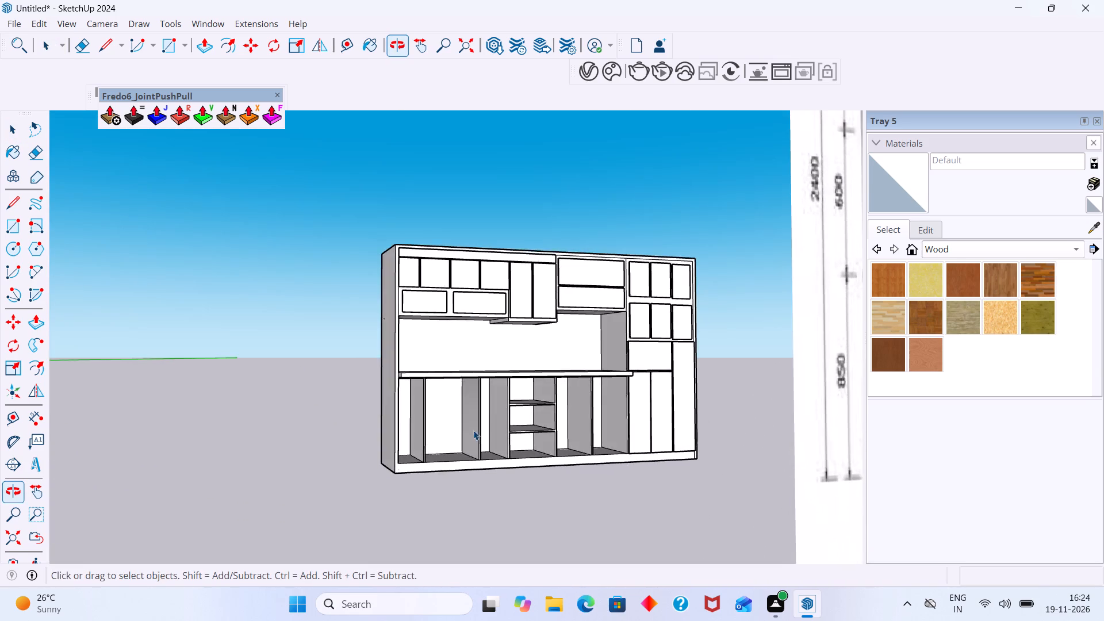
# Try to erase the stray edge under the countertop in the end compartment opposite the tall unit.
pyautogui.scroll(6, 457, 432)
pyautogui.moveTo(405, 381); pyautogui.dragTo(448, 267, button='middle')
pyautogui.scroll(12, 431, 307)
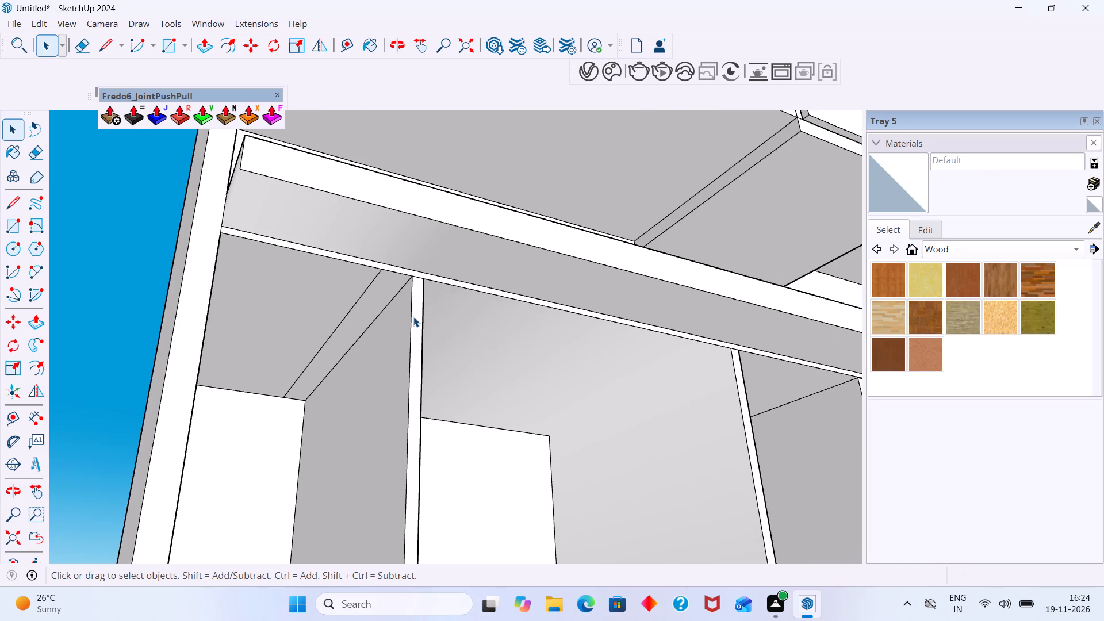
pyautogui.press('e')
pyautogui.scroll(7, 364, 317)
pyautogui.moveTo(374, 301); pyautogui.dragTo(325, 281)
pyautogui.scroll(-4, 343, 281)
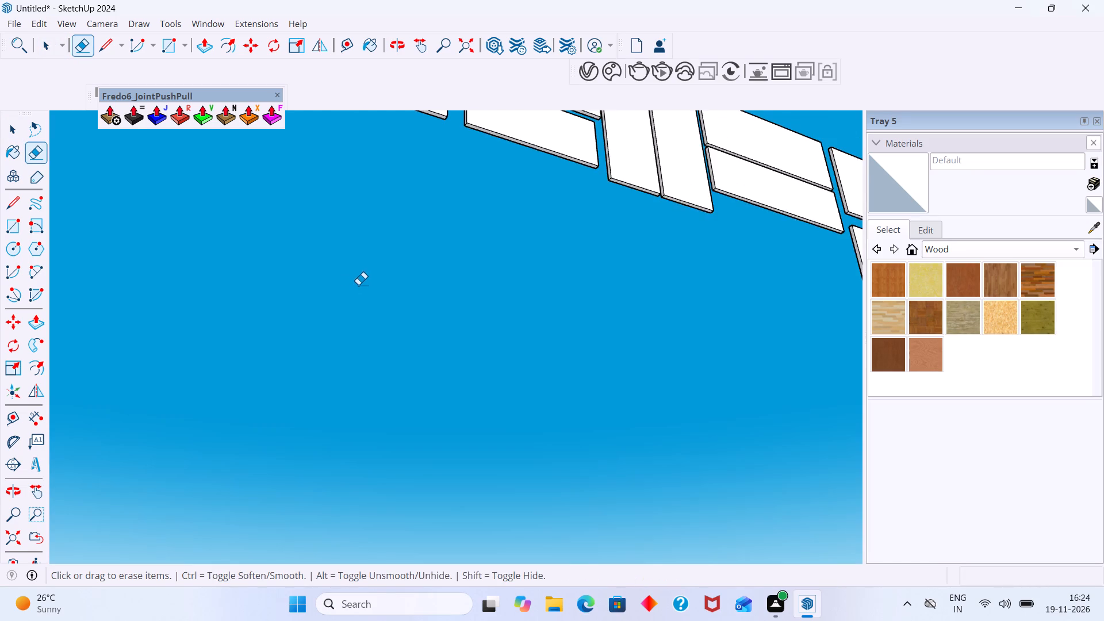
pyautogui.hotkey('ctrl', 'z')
# Erase the stray edge under the countertop beside the partition in the end compartment opposite the tall unit.
pyautogui.press('space')
pyautogui.tripleClick(349, 297)
pyautogui.scroll(3, 346, 292)
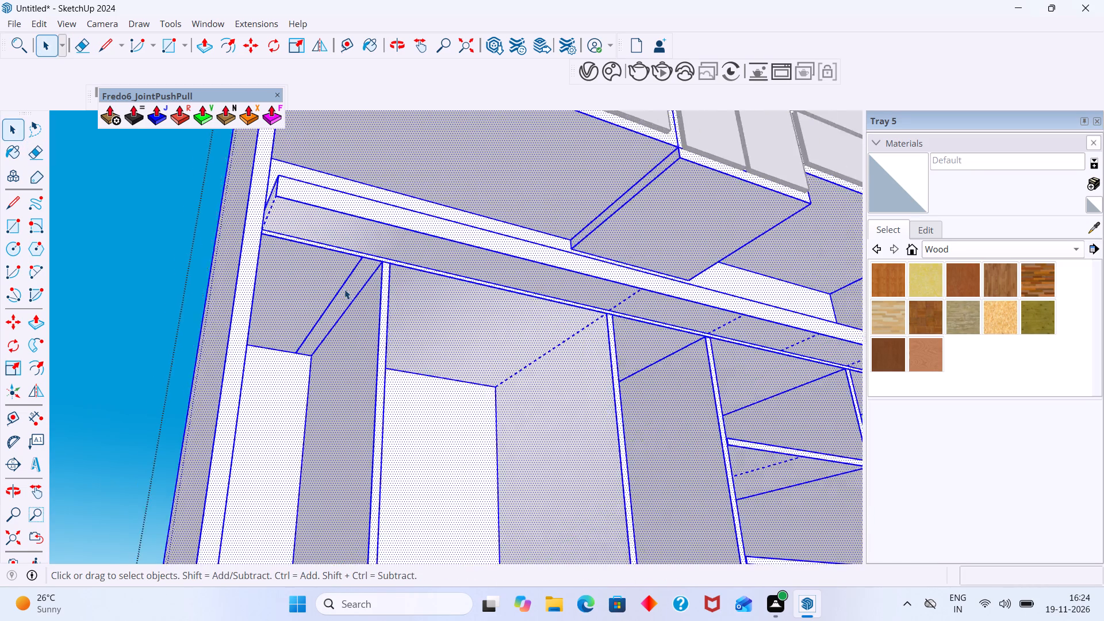
pyautogui.scroll(2, 344, 289)
pyautogui.click(343, 288)
pyautogui.press('e')
pyautogui.moveTo(347, 286); pyautogui.dragTo(315, 273)
pyautogui.scroll(-3, 332, 273)
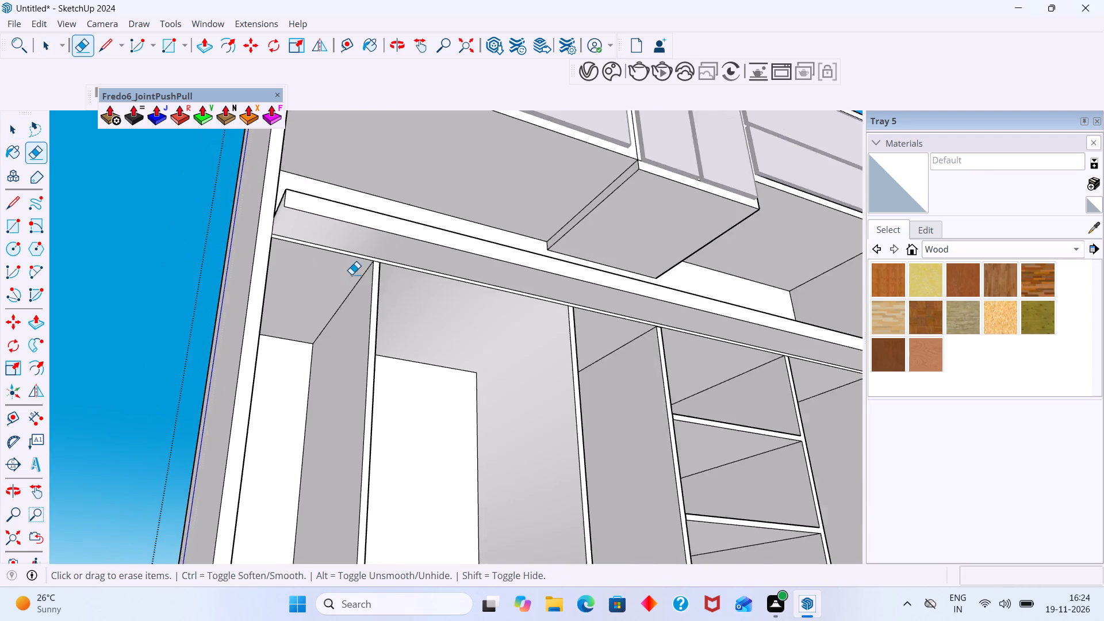
pyautogui.scroll(-9, 351, 274)
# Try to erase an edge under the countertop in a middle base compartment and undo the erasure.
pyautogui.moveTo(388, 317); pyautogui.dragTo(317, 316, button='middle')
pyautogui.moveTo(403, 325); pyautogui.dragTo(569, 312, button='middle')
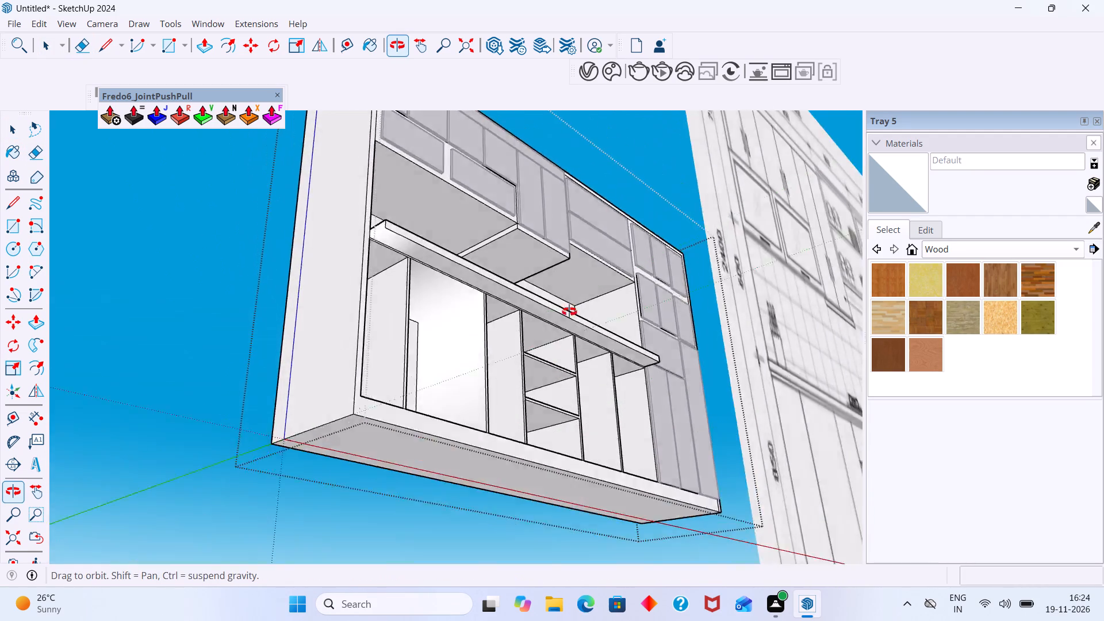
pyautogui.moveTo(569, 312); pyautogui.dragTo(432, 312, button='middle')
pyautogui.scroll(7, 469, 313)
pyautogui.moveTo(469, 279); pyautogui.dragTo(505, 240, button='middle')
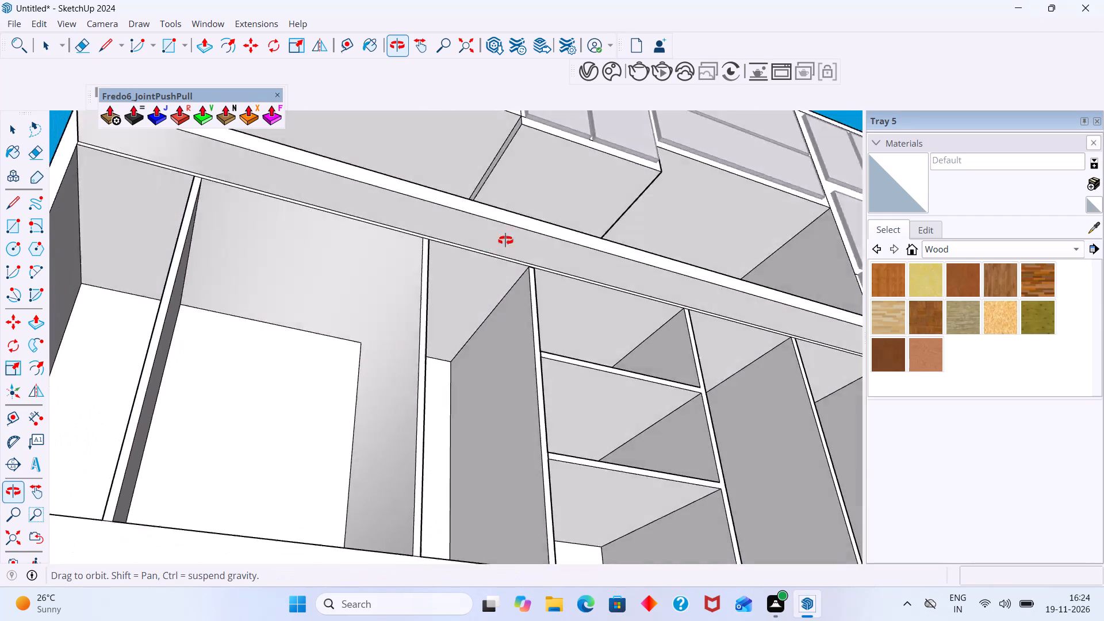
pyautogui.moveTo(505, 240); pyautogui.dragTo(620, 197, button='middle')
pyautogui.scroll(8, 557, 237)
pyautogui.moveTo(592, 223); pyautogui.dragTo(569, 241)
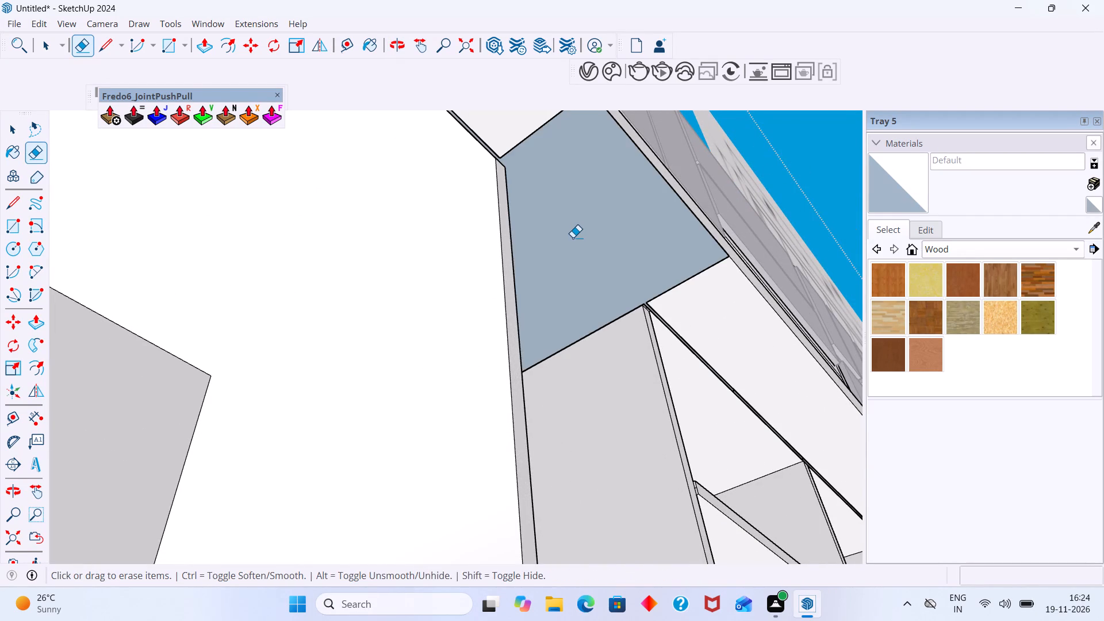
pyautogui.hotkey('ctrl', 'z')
# Examine the base compartments and the tall unit's front for stray edges and openings still without doors.
pyautogui.scroll(-6, 605, 238)
pyautogui.moveTo(619, 309); pyautogui.dragTo(439, 298, button='middle')
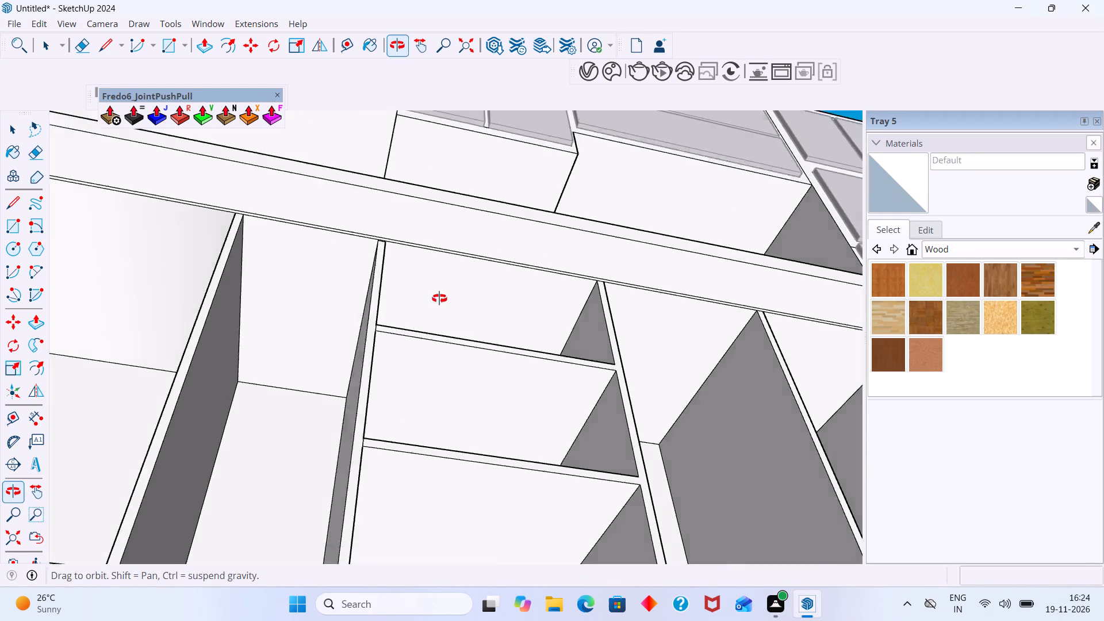
pyautogui.moveTo(439, 298); pyautogui.dragTo(438, 298, button='middle')
pyautogui.scroll(-12, 459, 295)
pyautogui.moveTo(475, 333); pyautogui.dragTo(513, 445, button='middle')
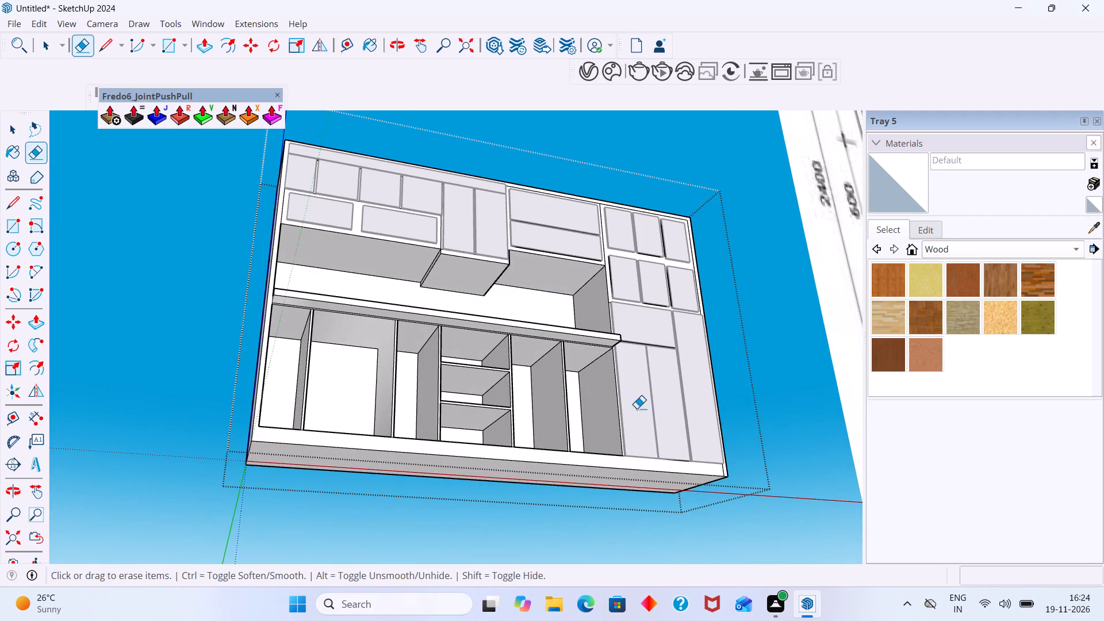
pyautogui.moveTo(634, 411); pyautogui.dragTo(591, 535, button='middle')
pyautogui.moveTo(602, 439); pyautogui.dragTo(551, 348, button='middle')
pyautogui.scroll(8, 649, 371)
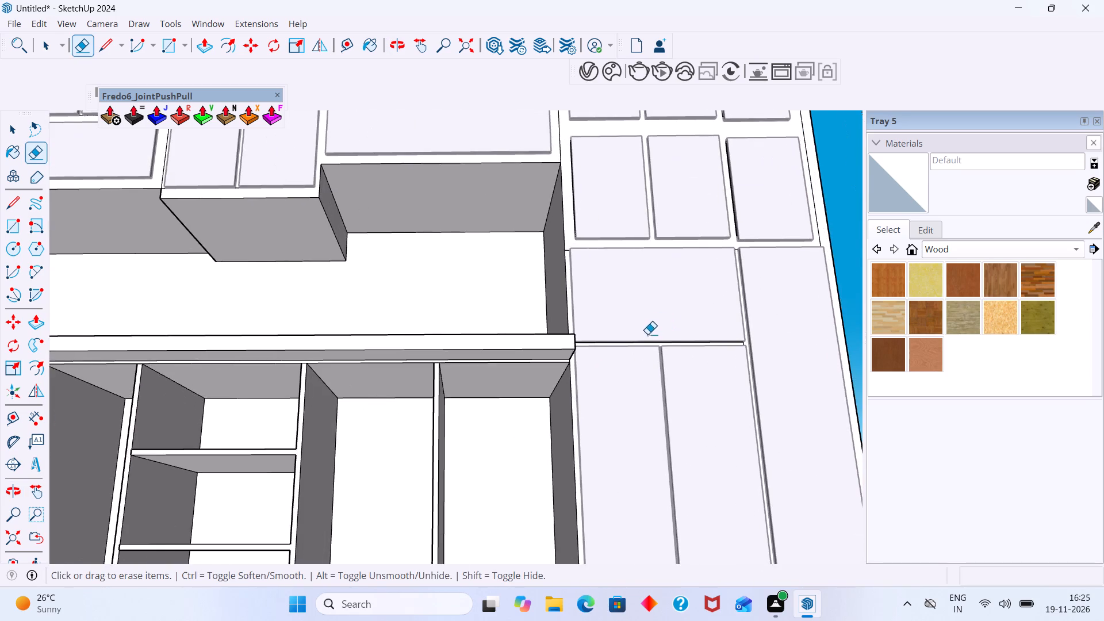
# Draw a door rectangle over the open end base compartment opposite the tall unit, starting at its upper outer corner.
pyautogui.press('space')
pyautogui.scroll(-4, 522, 443)
pyautogui.moveTo(518, 445); pyautogui.dragTo(936, 246, button='middle')
pyautogui.keyDown('shift'); pyautogui.moveTo(606, 294); pyautogui.dragTo(510, 440, button='middle'); pyautogui.keyUp('shift')
pyautogui.scroll(2, 492, 367)
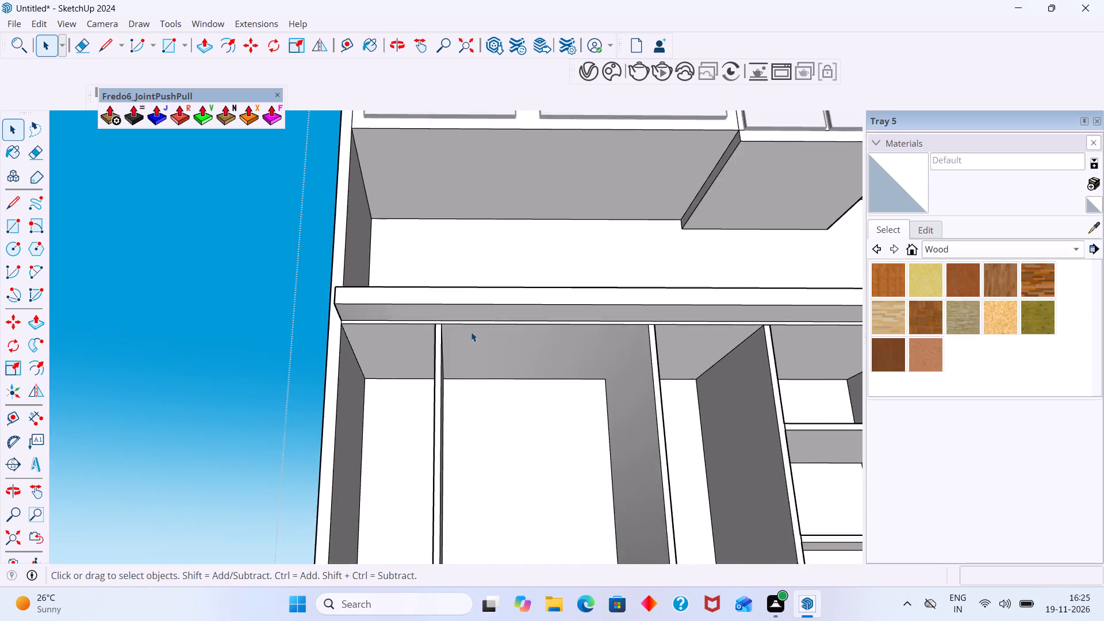
pyautogui.scroll(7, 471, 332)
pyautogui.press('r')
pyautogui.scroll(7, 326, 350)
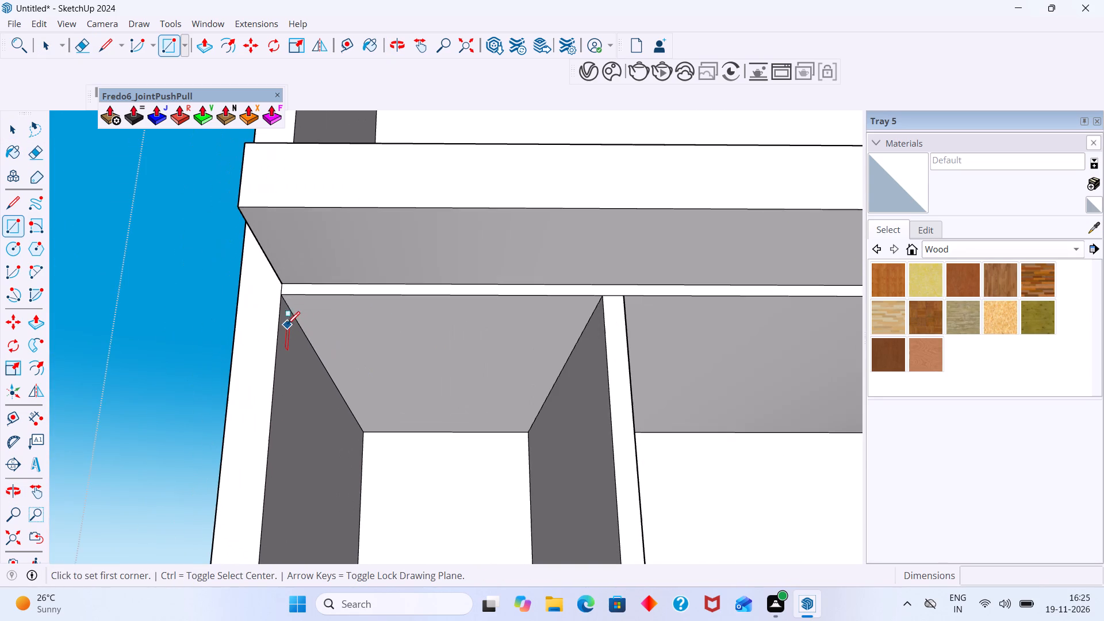
pyautogui.click(286, 293)
pyautogui.scroll(-14, 327, 439)
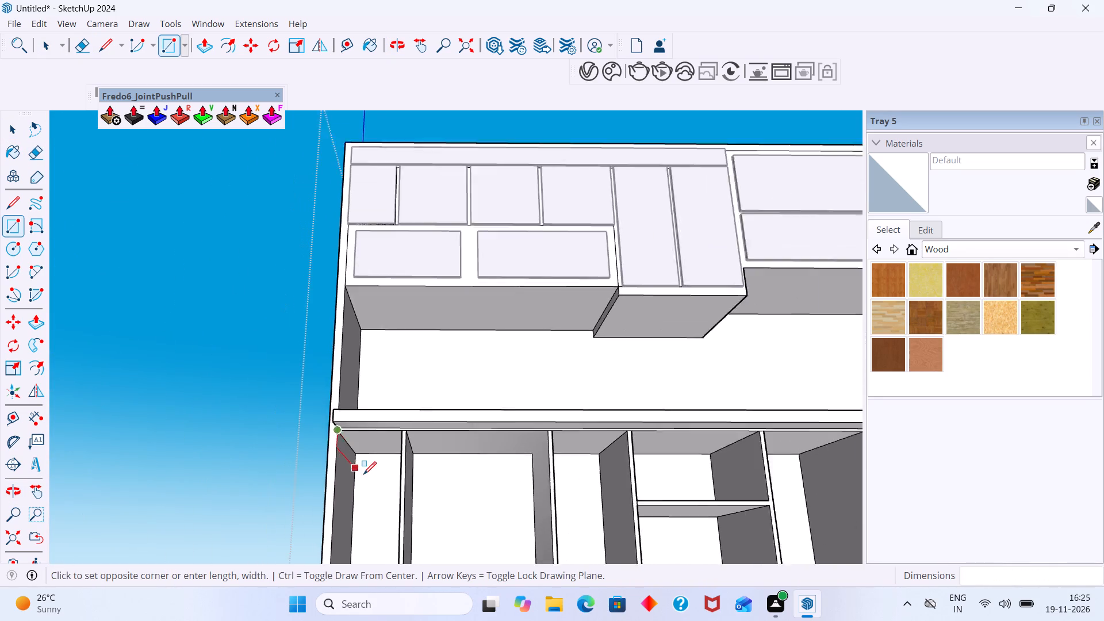
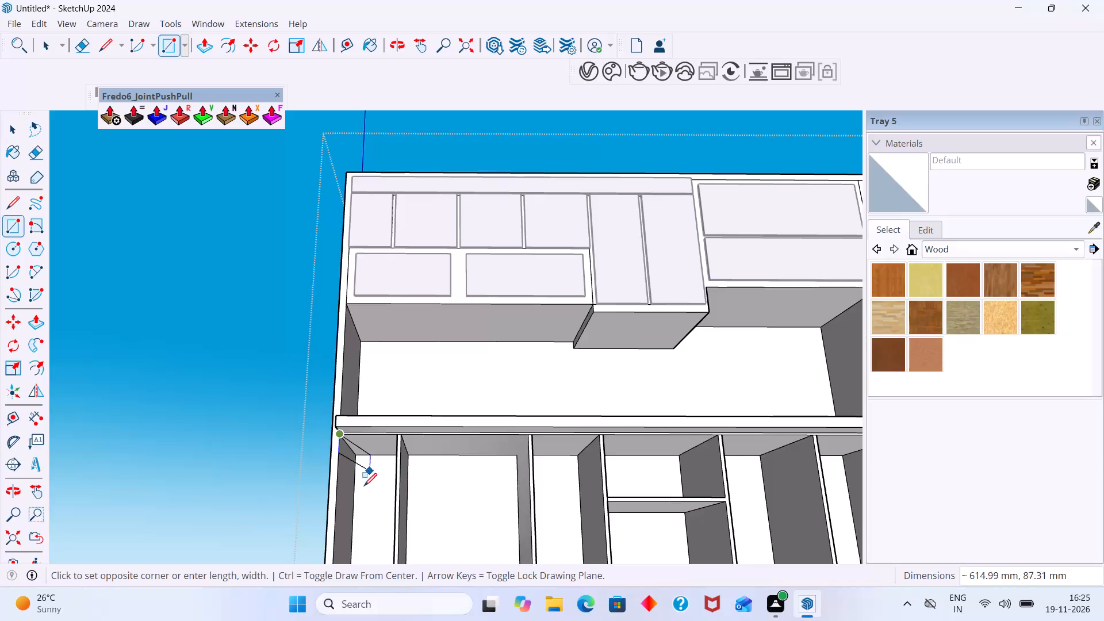
# Complete the rectangle covering the narrow lower opening at the cabinet's outer end, ending at its bottom corner by the divider.
pyautogui.moveTo(365, 492); pyautogui.dragTo(442, 409, button='middle')
pyautogui.scroll(-6, 435, 423)
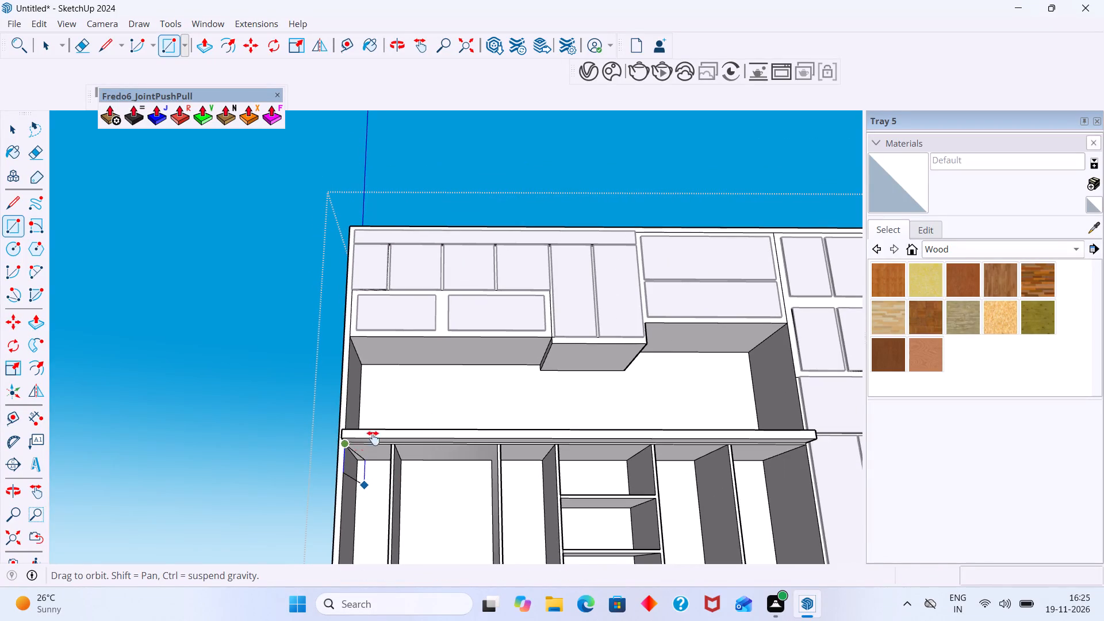
pyautogui.scroll(-4, 366, 471)
pyautogui.scroll(11, 414, 529)
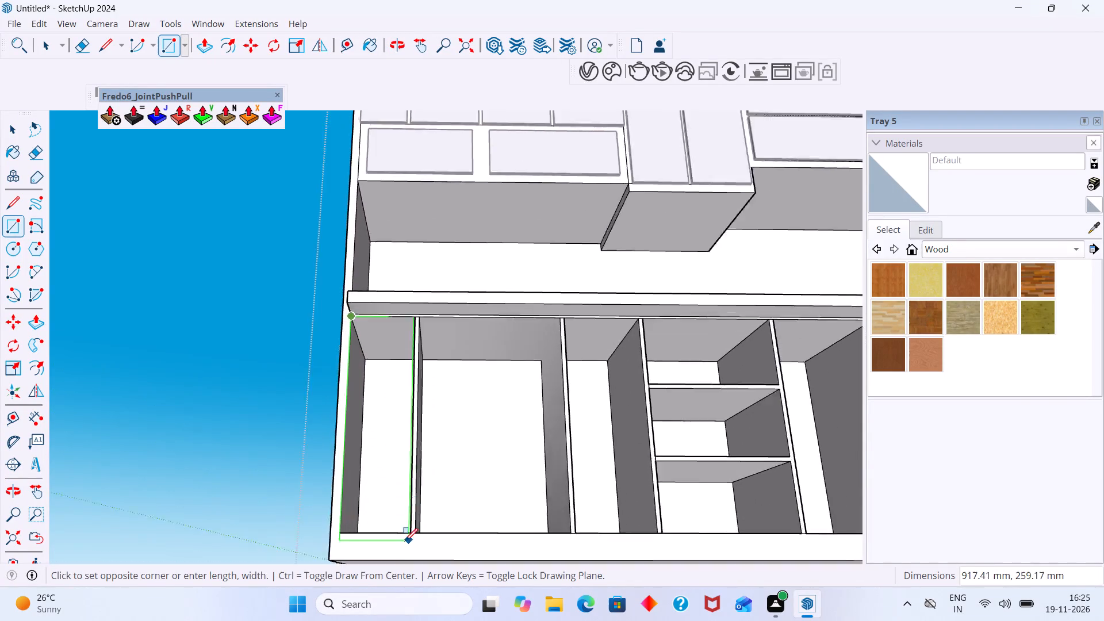
pyautogui.scroll(5, 405, 541)
pyautogui.click(420, 524)
# Group the new rectangular face together with its edges as a separate door panel.
pyautogui.press('space')
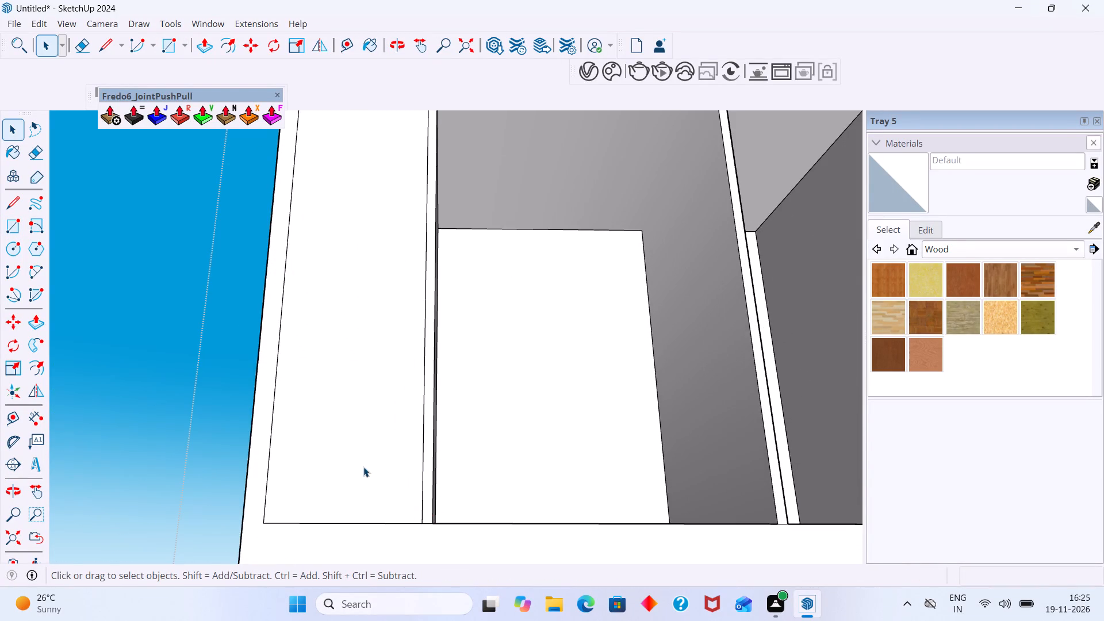
pyautogui.tripleClick(363, 467)
pyautogui.rightClick(363, 466)
pyautogui.hotkey('ctrl', 'z')
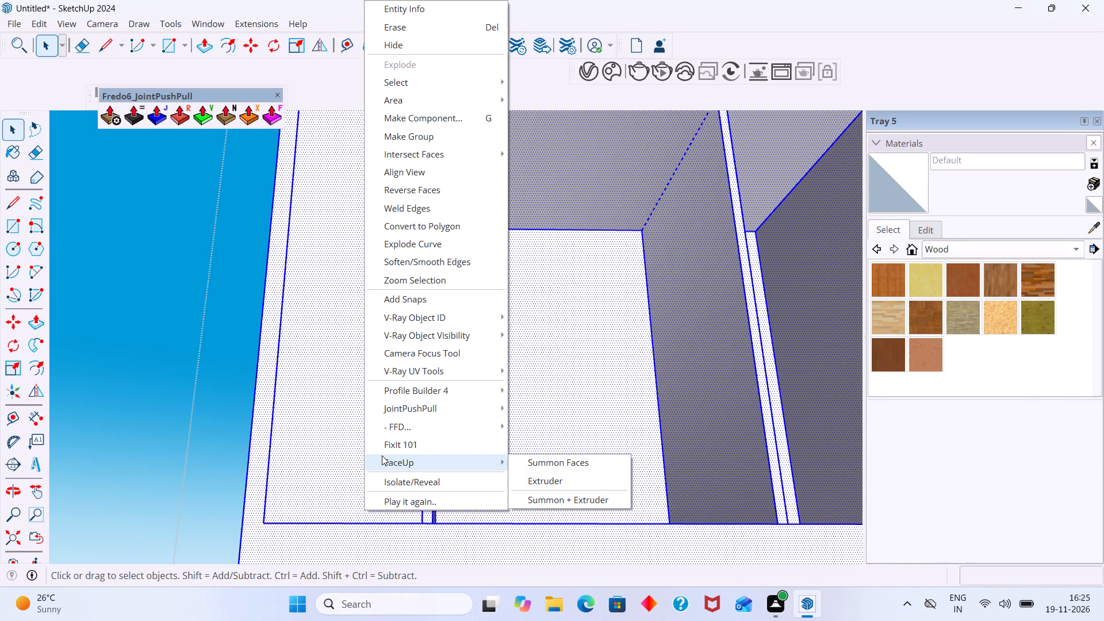
pyautogui.click(203, 453)
pyautogui.doubleClick(385, 444)
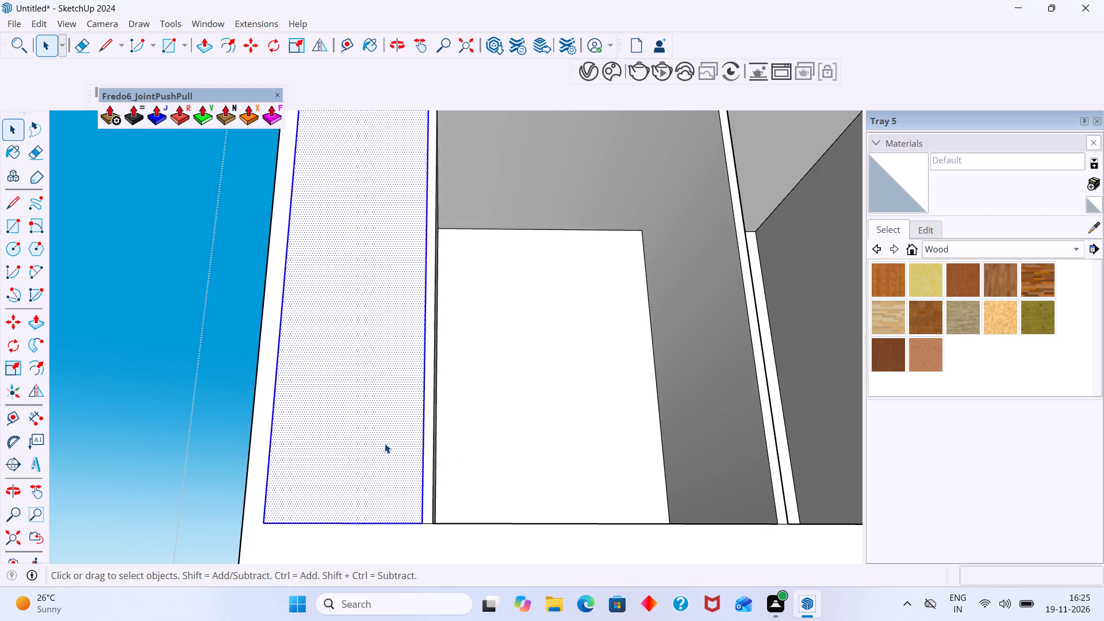
pyautogui.rightClick(385, 443)
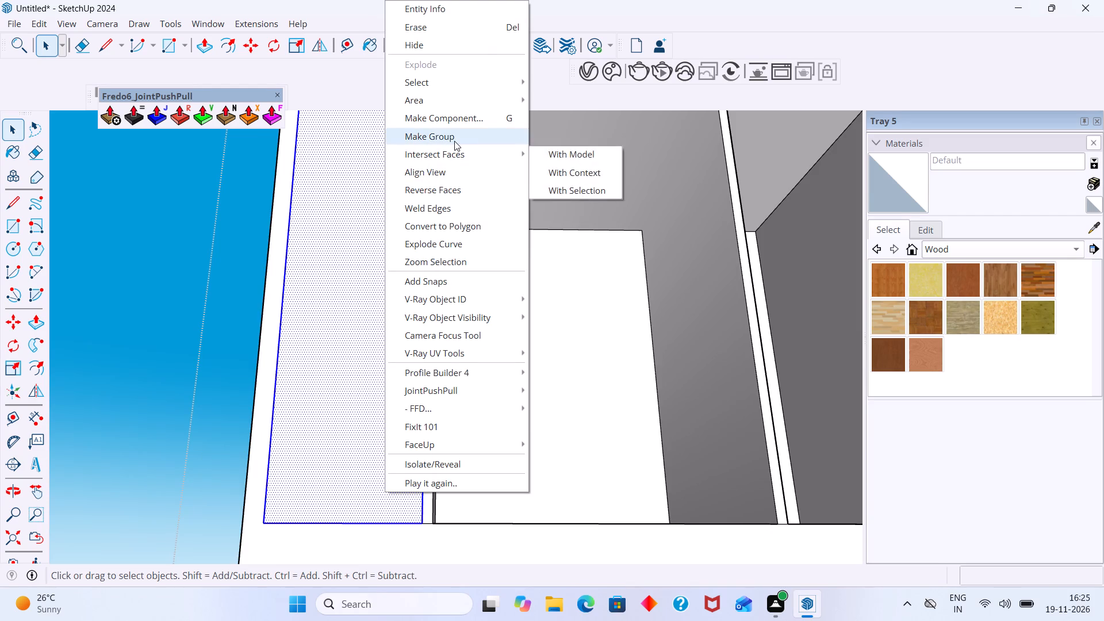
pyautogui.click(454, 140)
# Open the new door panel group for editing and select its front face.
pyautogui.scroll(-14, 415, 266)
pyautogui.moveTo(414, 372); pyautogui.dragTo(452, 503, button='middle')
pyautogui.scroll(10, 430, 294)
pyautogui.doubleClick(376, 227)
pyautogui.click(375, 237)
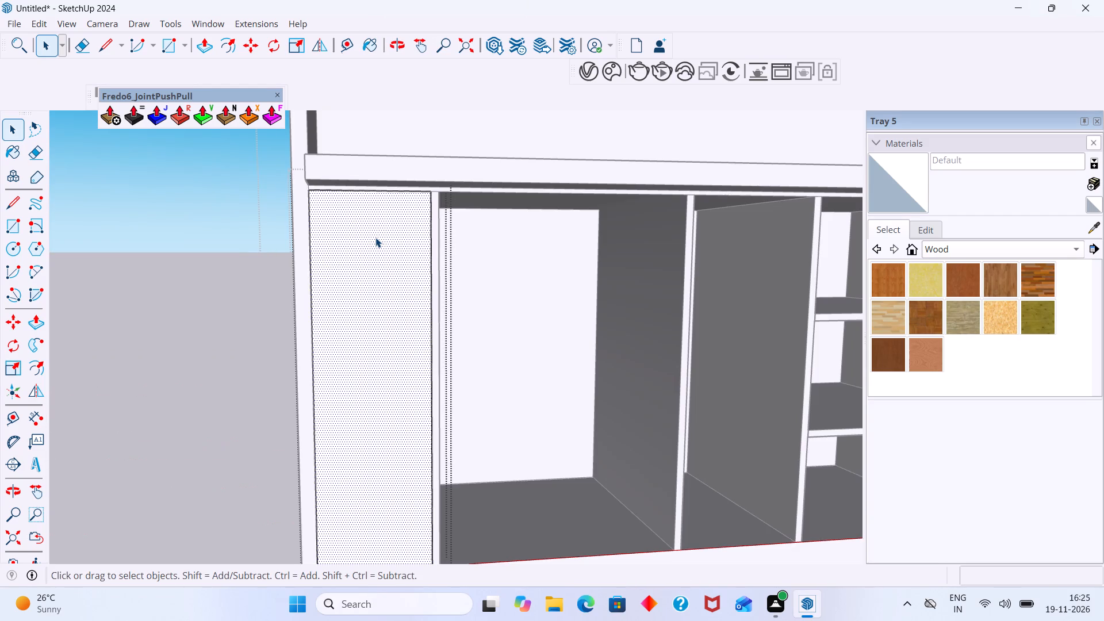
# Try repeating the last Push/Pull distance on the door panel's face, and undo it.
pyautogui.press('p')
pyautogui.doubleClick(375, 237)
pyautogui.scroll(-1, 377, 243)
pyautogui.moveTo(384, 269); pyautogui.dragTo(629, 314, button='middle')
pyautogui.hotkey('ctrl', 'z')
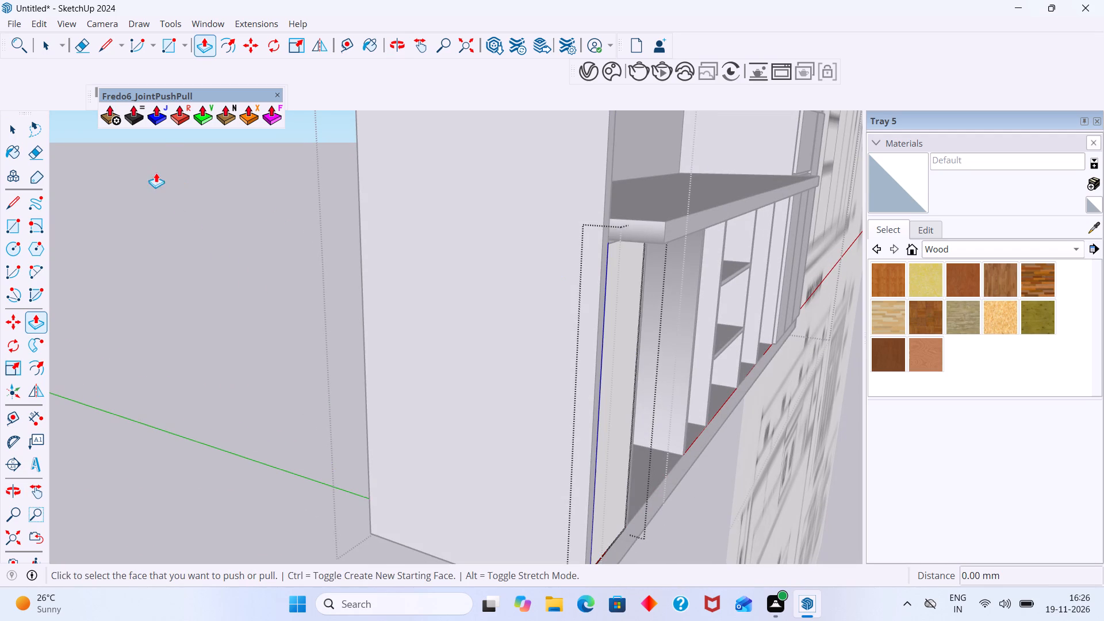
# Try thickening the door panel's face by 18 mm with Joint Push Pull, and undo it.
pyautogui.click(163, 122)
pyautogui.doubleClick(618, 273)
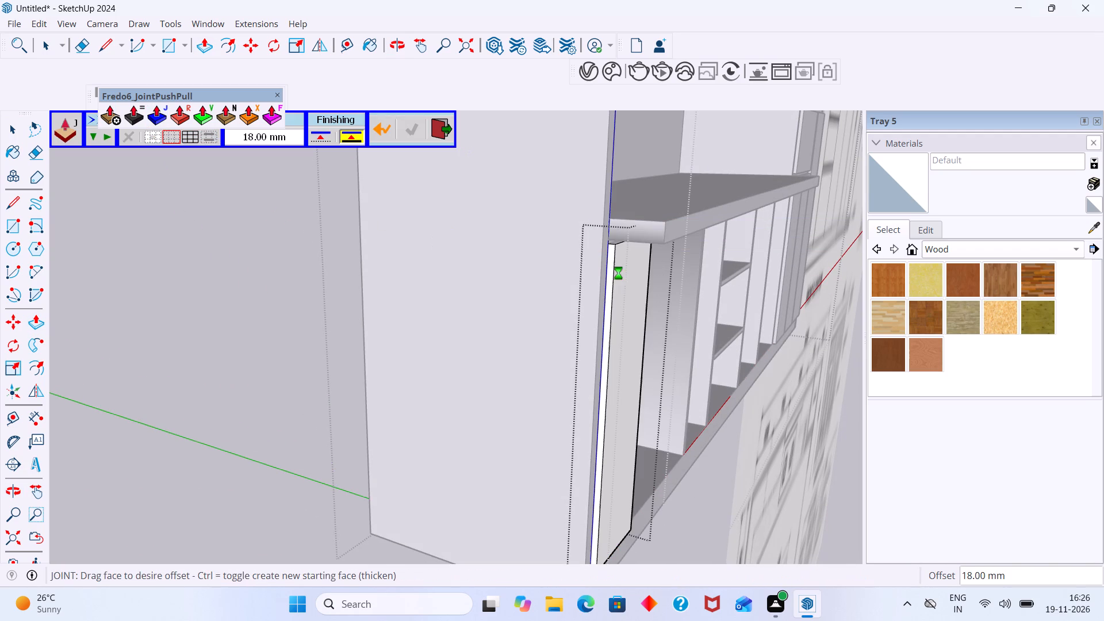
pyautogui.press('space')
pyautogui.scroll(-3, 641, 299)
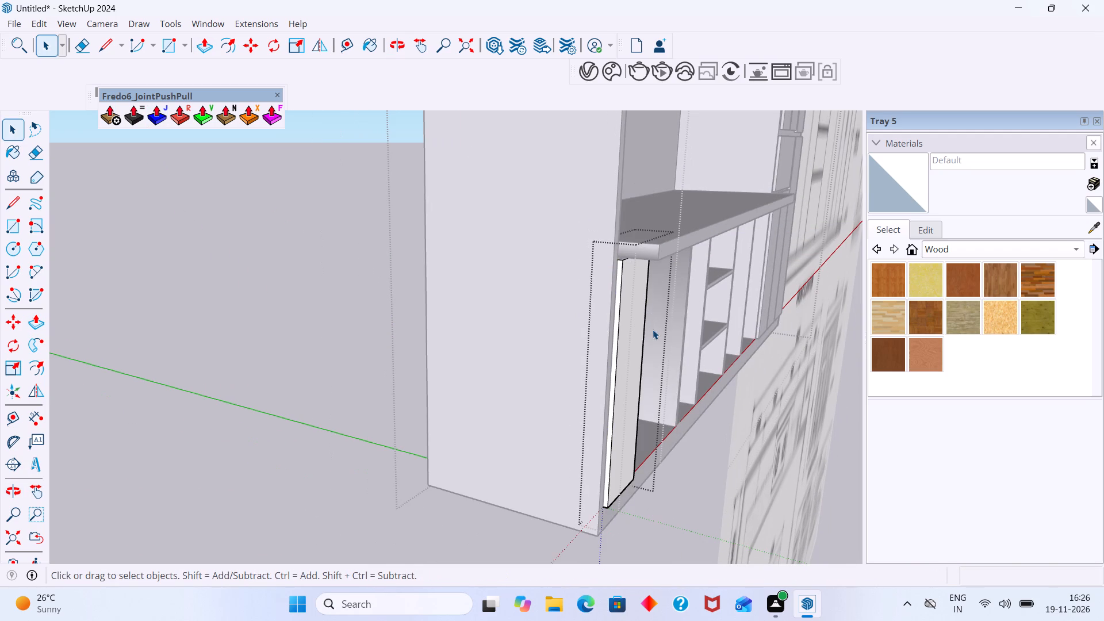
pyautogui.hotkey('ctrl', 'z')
# Thicken the door panel's face by 18 mm with Joint Push Pull and close the group.
pyautogui.click(161, 112)
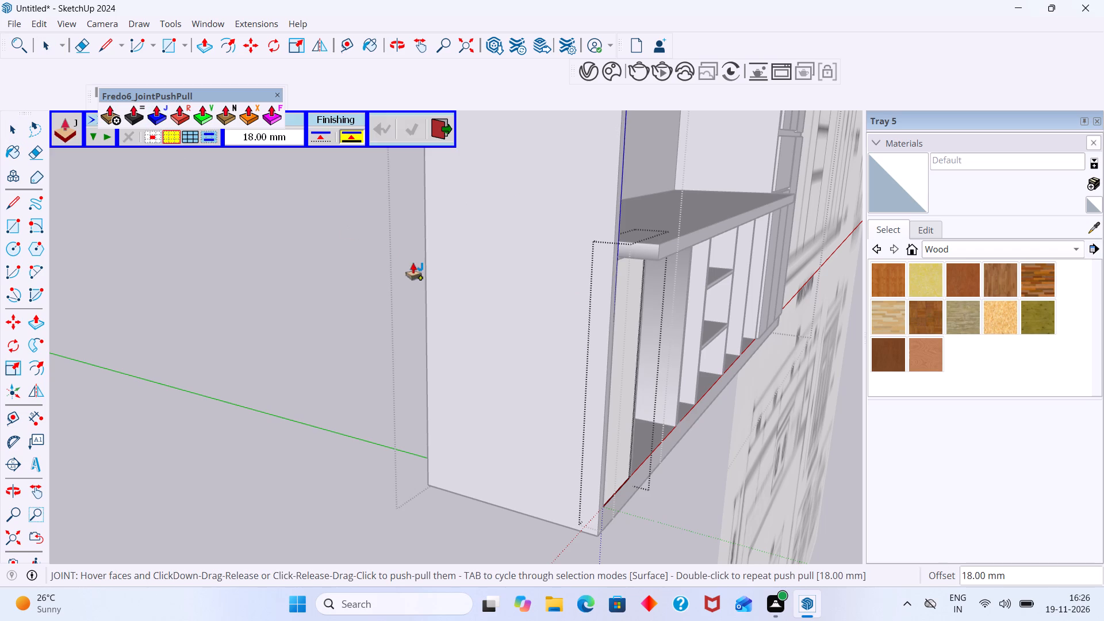
pyautogui.doubleClick(631, 312)
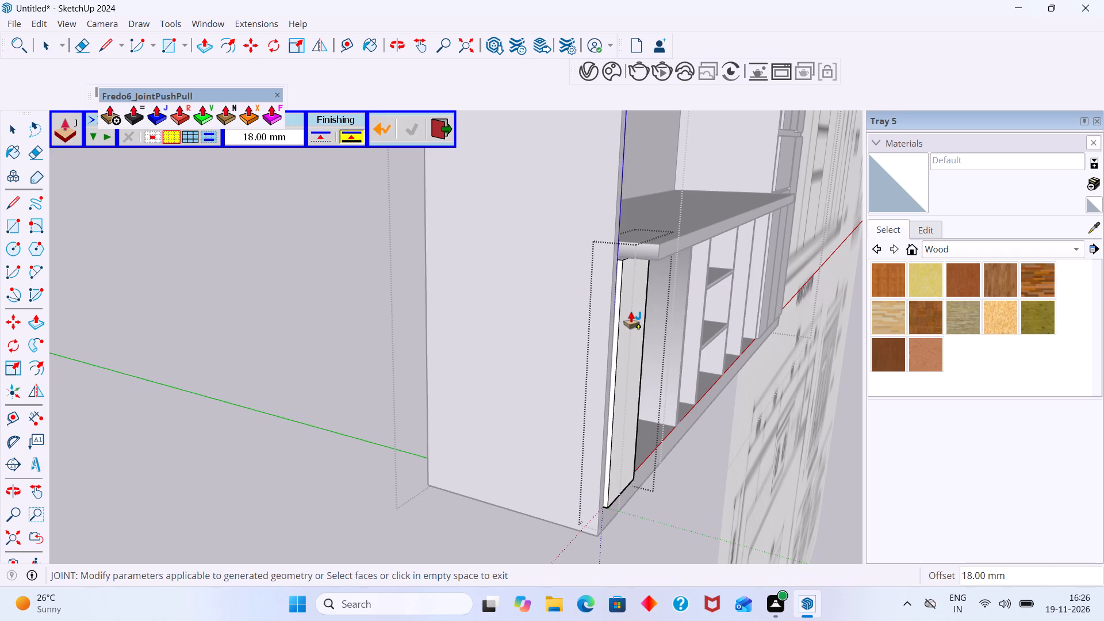
pyautogui.press('space')
pyautogui.scroll(-4, 654, 374)
pyautogui.click(660, 481)
# Copy the narrow door panel about 293 mm sideways so it starts at the edge of the adjacent wider lower opening.
pyautogui.scroll(-2, 632, 458)
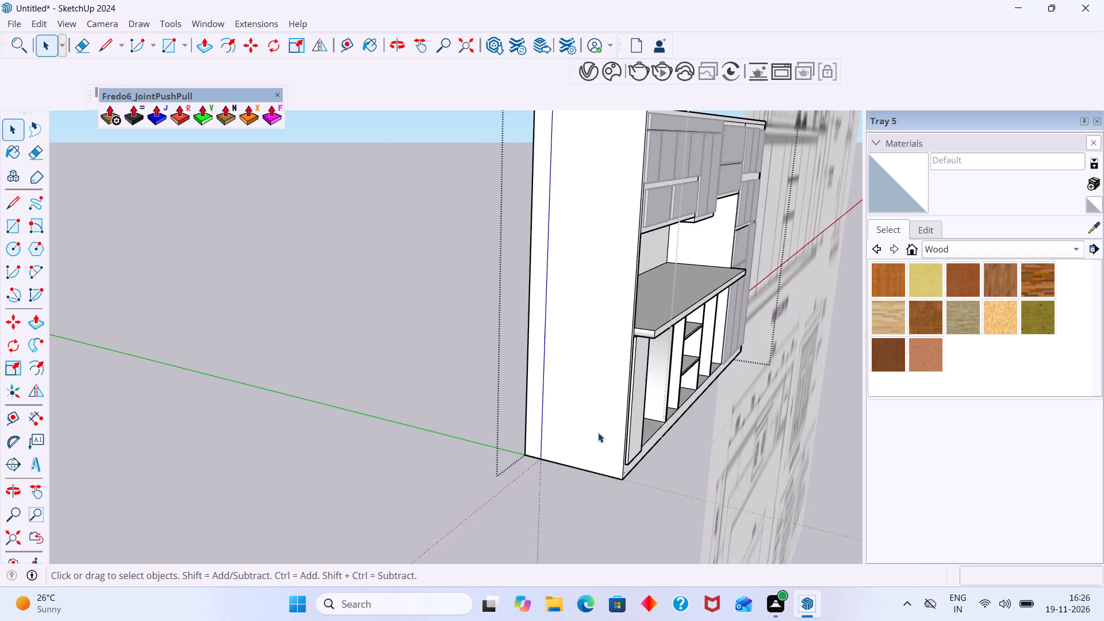
pyautogui.moveTo(584, 425); pyautogui.dragTo(448, 394, button='middle')
pyautogui.moveTo(435, 275); pyautogui.dragTo(367, 292, button='middle')
pyautogui.moveTo(515, 301); pyautogui.dragTo(459, 293, button='middle')
pyautogui.scroll(10, 459, 324)
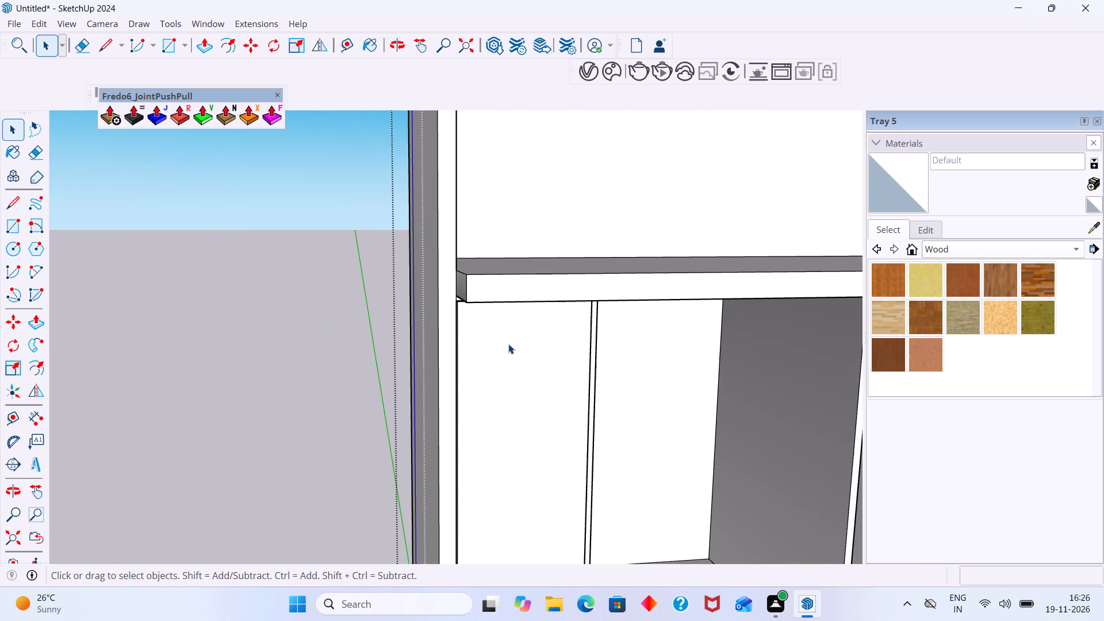
pyautogui.click(508, 344)
pyautogui.press('m')
pyautogui.moveTo(476, 332); pyautogui.dragTo(654, 339, button='middle')
pyautogui.scroll(6, 455, 280)
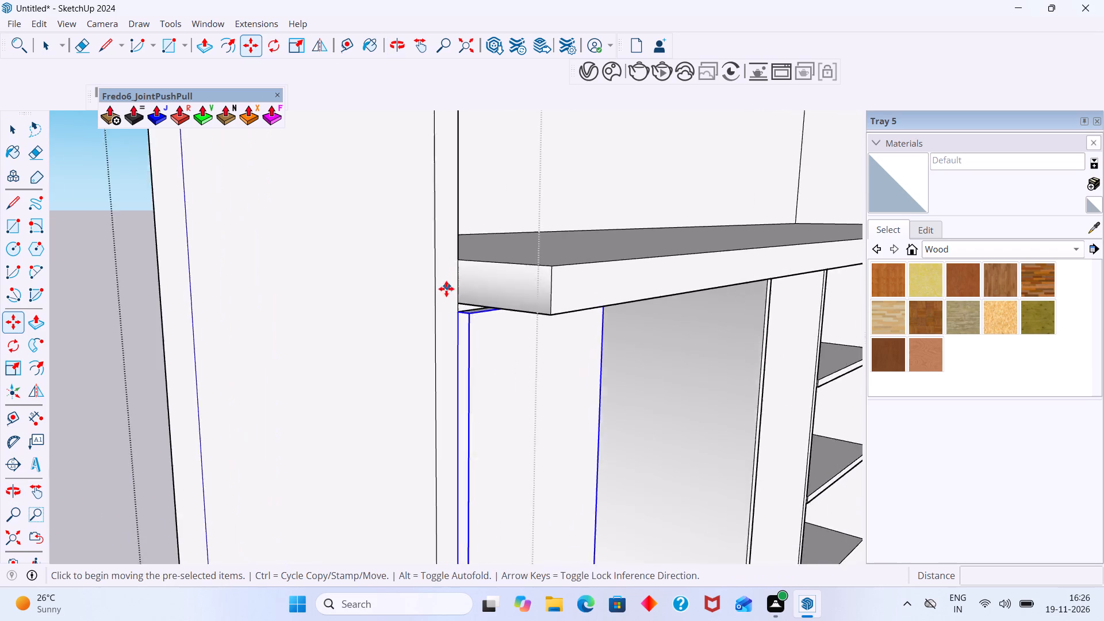
pyautogui.scroll(5, 446, 289)
pyautogui.click(467, 320)
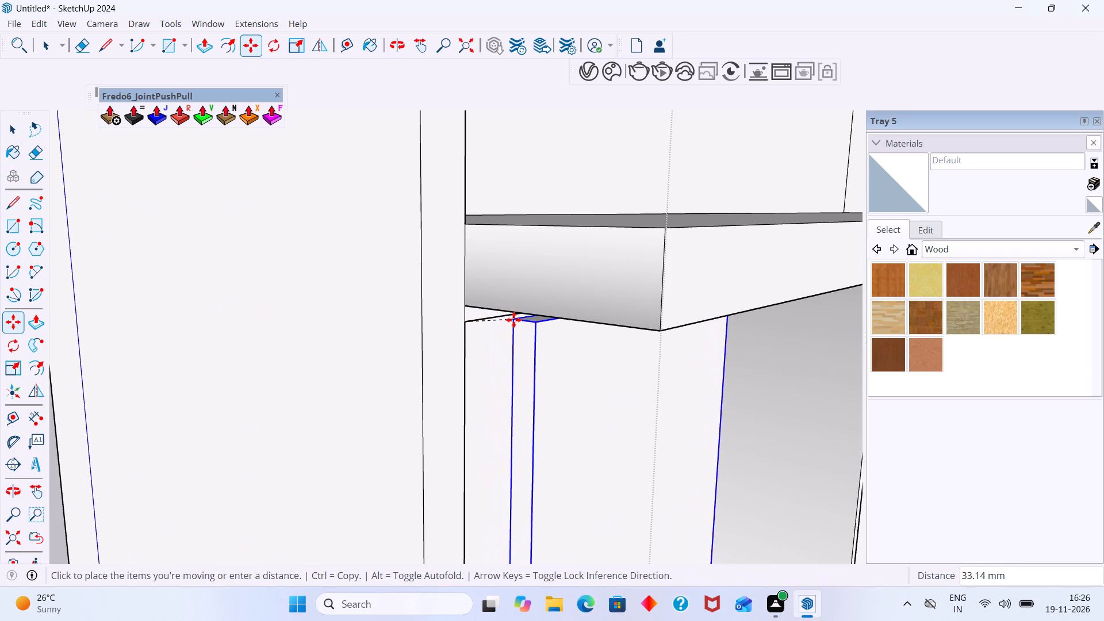
pyautogui.scroll(-1, 587, 323)
pyautogui.moveTo(639, 342); pyautogui.dragTo(482, 316, button='middle')
pyautogui.scroll(-3, 478, 316)
pyautogui.moveTo(626, 320); pyautogui.dragTo(496, 304, button='middle')
pyautogui.moveTo(427, 276); pyautogui.dragTo(364, 276, button='middle')
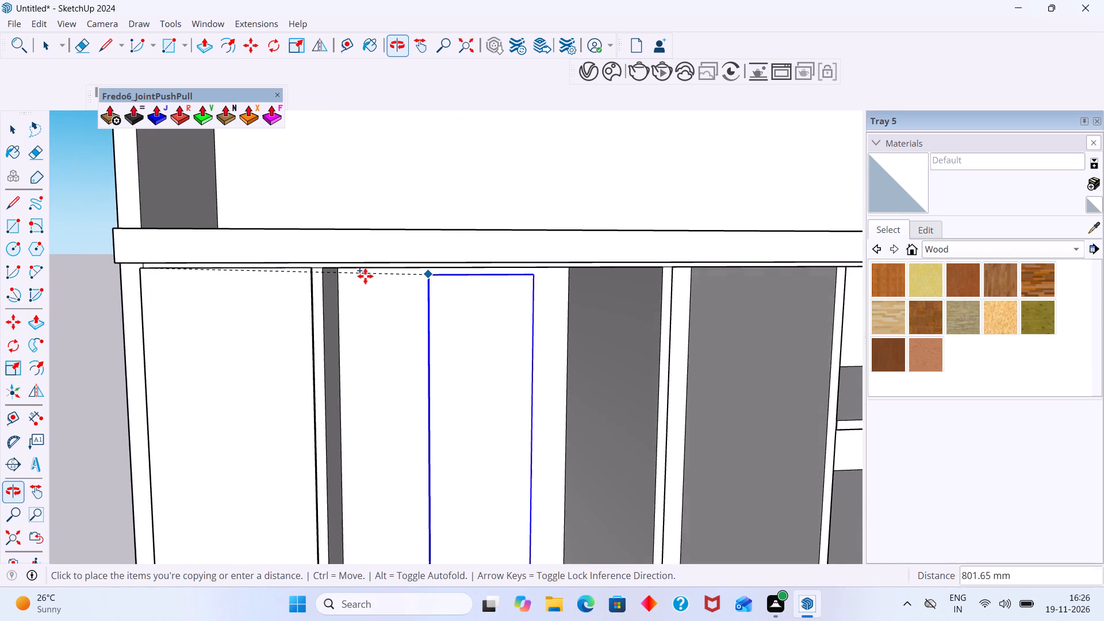
pyautogui.scroll(8, 351, 272)
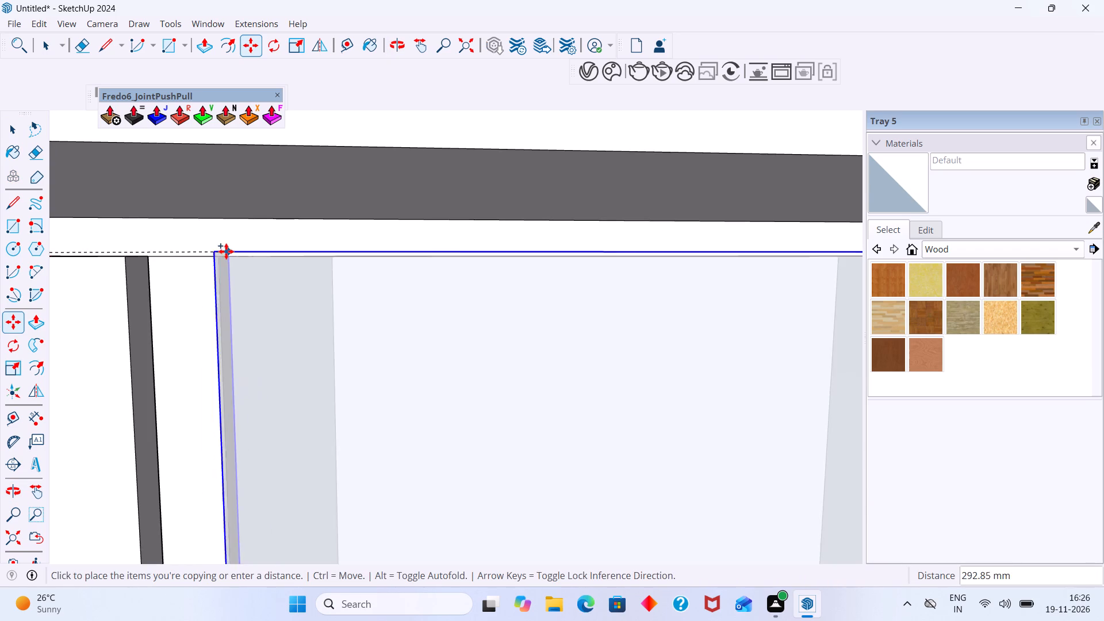
pyautogui.click(221, 253)
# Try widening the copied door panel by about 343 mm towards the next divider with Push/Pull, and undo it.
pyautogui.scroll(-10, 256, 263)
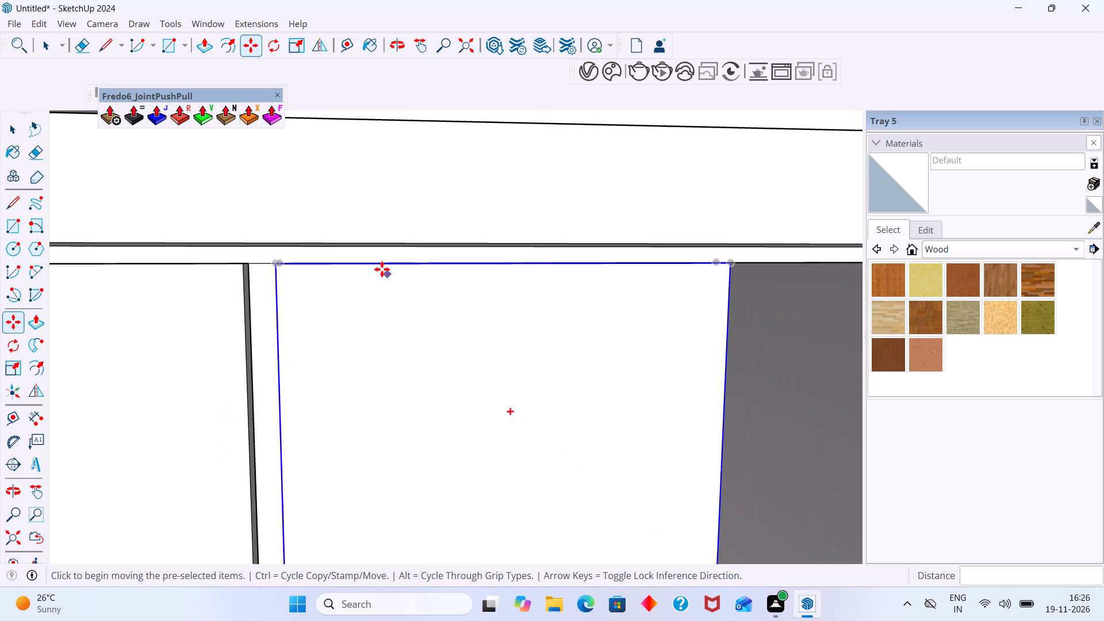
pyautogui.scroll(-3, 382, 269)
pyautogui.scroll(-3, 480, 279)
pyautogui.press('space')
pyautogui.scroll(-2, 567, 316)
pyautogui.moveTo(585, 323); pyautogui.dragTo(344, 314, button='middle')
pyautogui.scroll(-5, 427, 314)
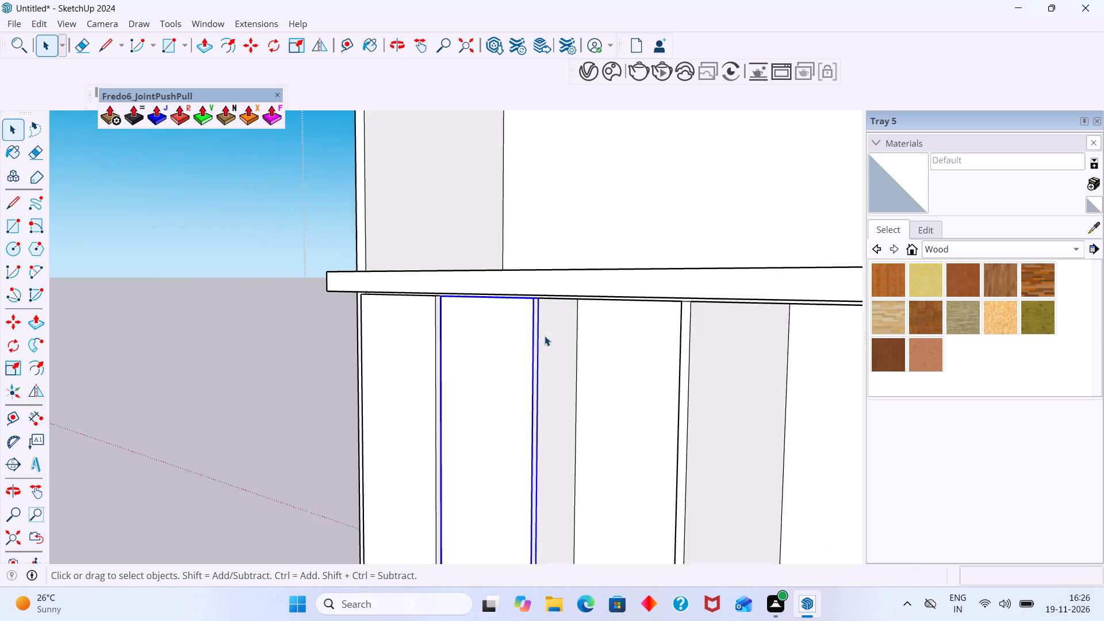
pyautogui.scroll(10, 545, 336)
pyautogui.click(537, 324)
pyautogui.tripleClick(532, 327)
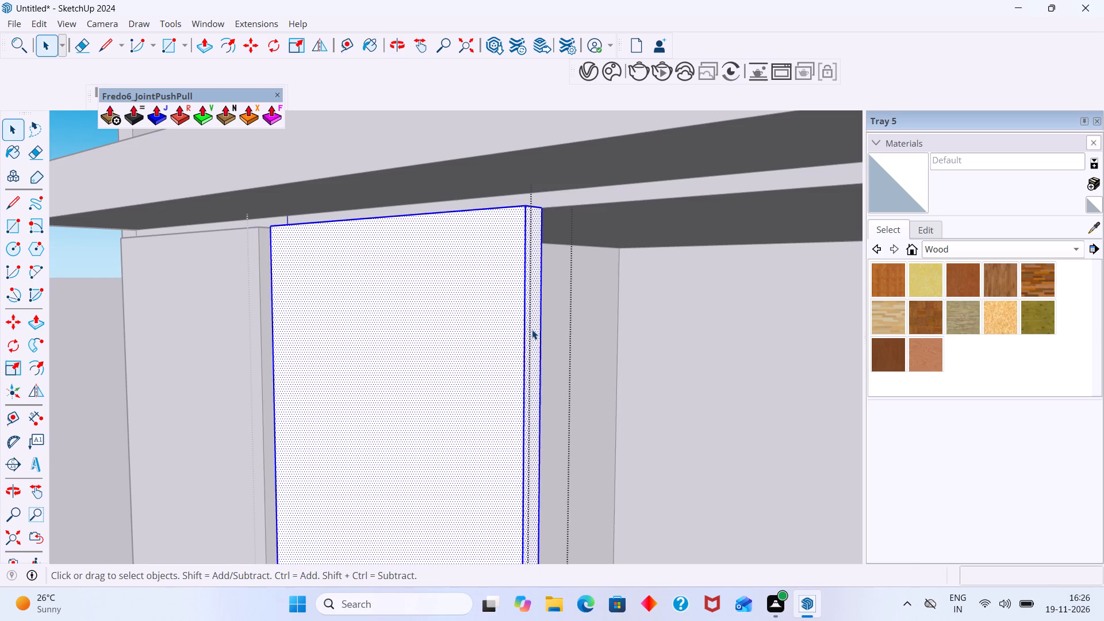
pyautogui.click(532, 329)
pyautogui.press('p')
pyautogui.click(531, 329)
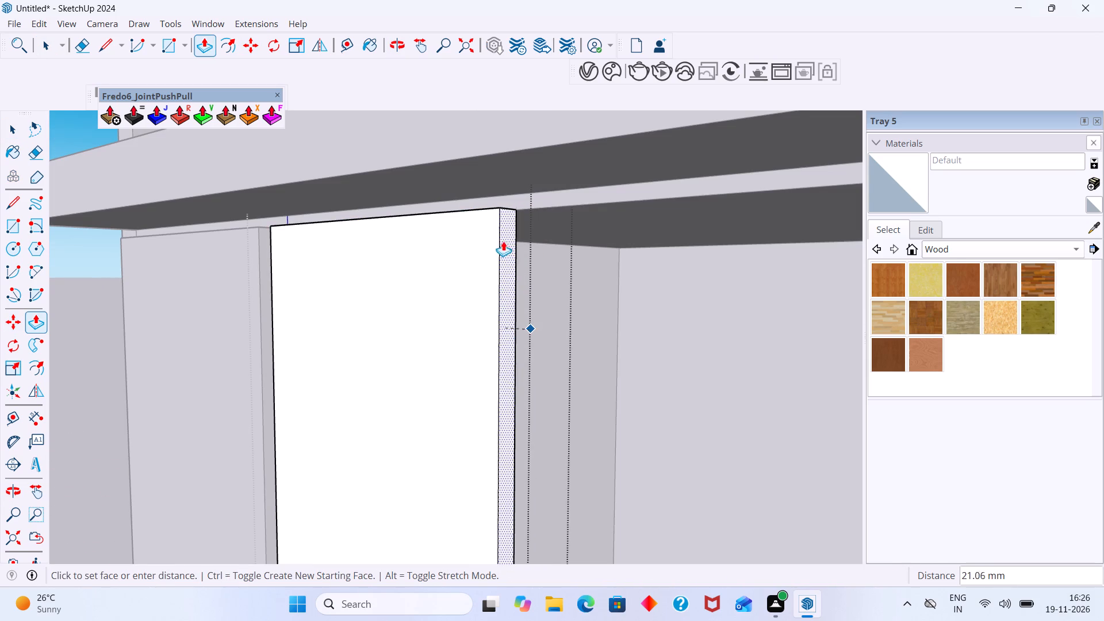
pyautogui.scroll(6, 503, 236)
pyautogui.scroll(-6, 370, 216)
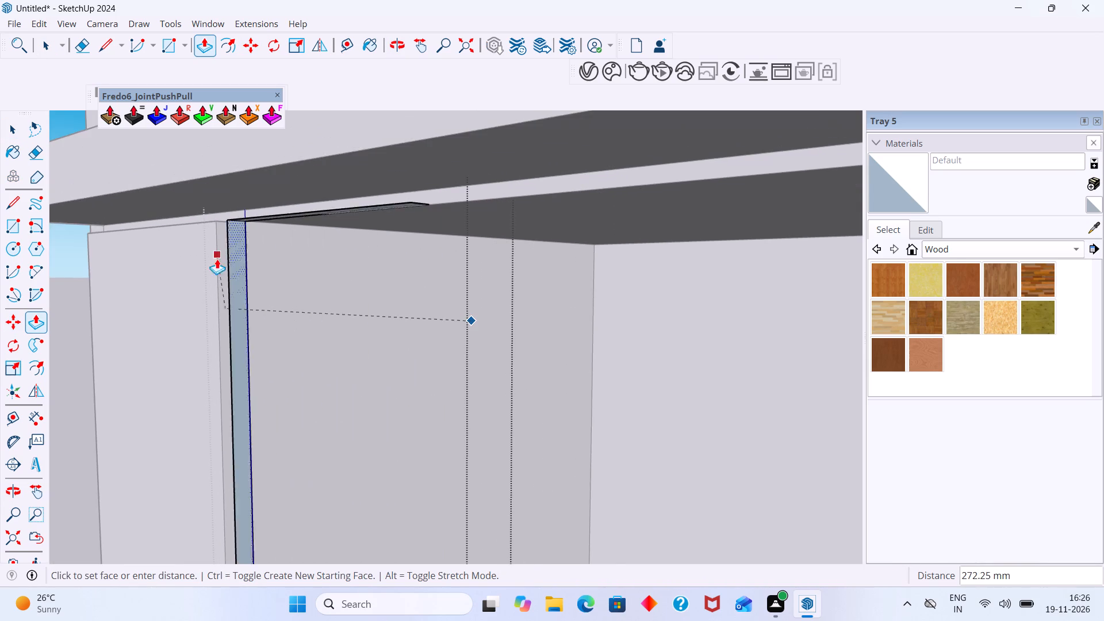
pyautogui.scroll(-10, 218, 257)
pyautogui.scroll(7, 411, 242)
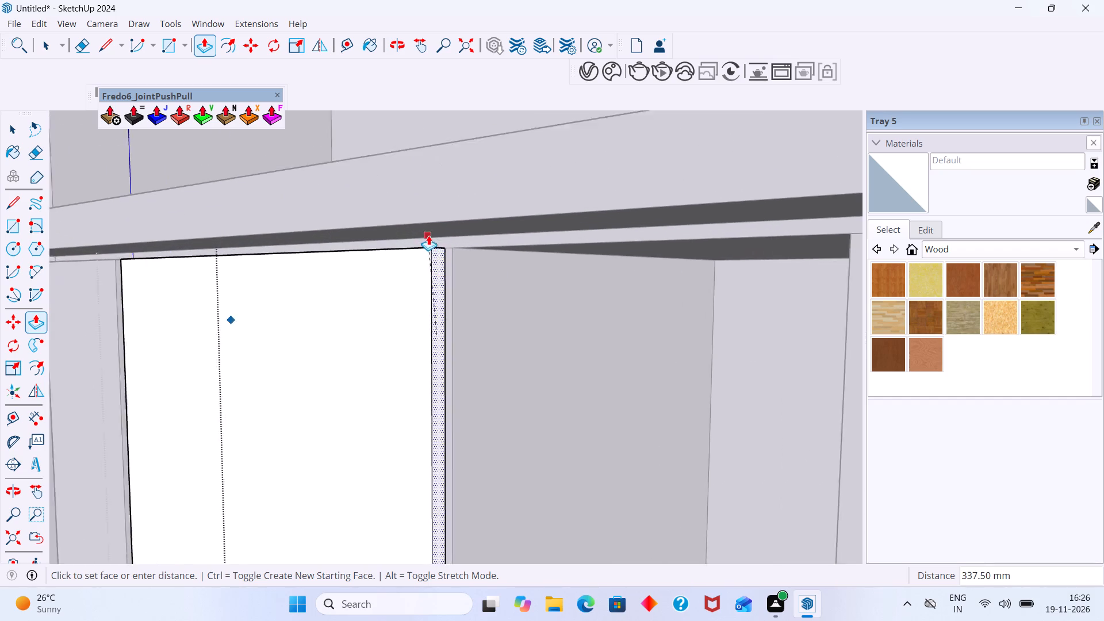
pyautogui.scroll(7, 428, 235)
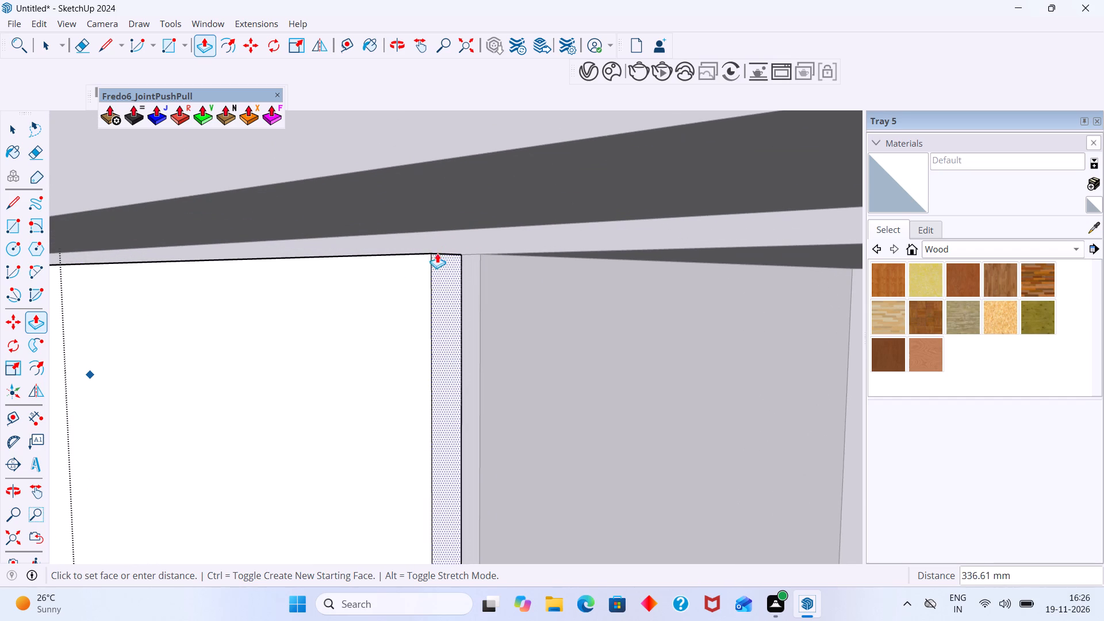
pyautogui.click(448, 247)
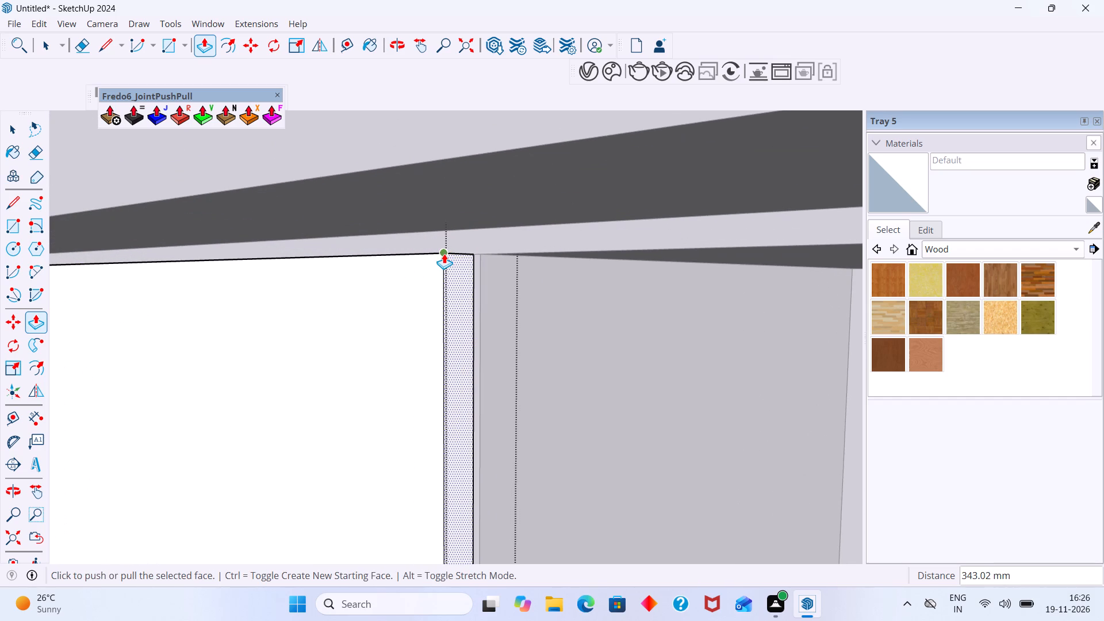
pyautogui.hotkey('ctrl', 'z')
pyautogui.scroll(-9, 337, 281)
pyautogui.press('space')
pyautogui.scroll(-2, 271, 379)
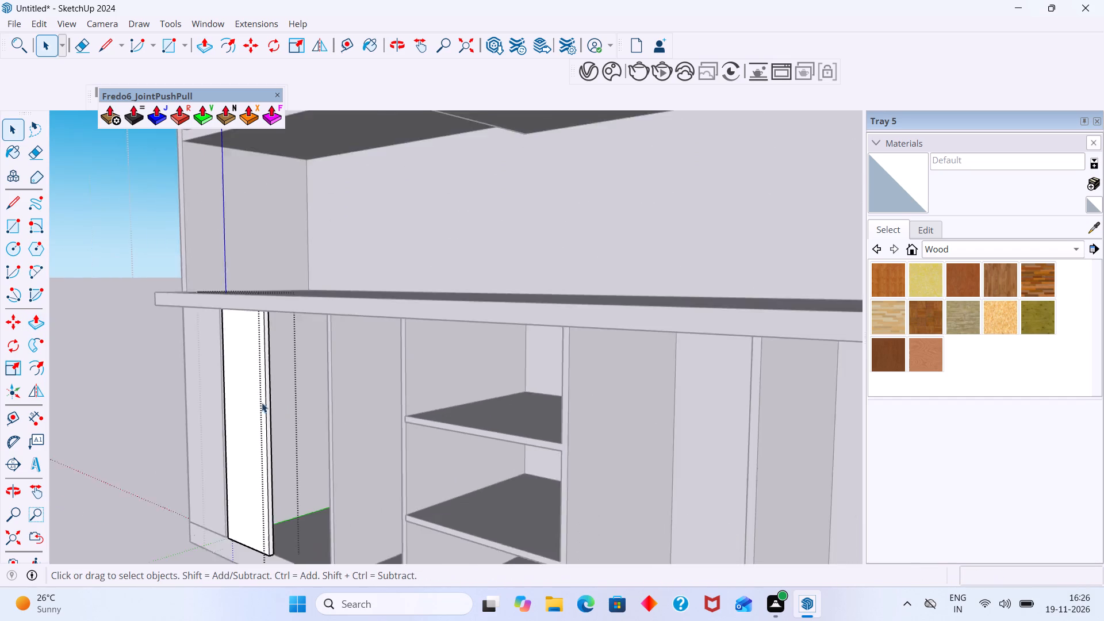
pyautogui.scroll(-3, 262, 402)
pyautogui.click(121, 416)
# Push/Pull the copied door panel's side face about 328 mm to the next divider, covering the wide opening, and close the group.
pyautogui.scroll(-2, 166, 393)
pyautogui.moveTo(221, 397); pyautogui.dragTo(405, 373, button='middle')
pyautogui.scroll(-3, 356, 379)
pyautogui.scroll(3, 270, 402)
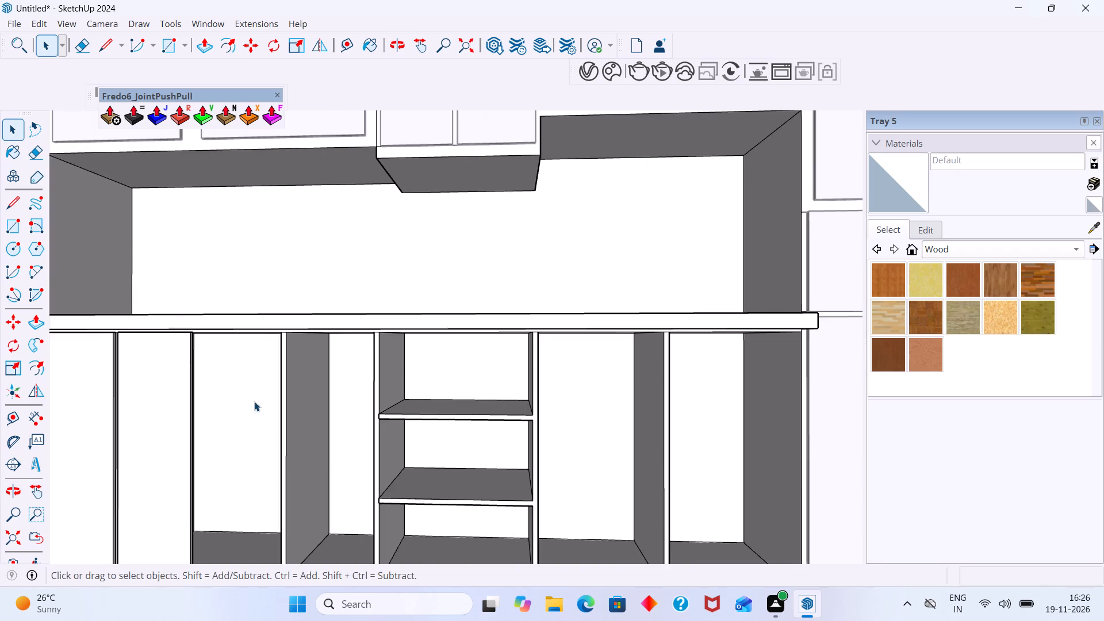
pyautogui.moveTo(255, 401); pyautogui.dragTo(37, 434, button='middle')
pyautogui.scroll(16, 282, 368)
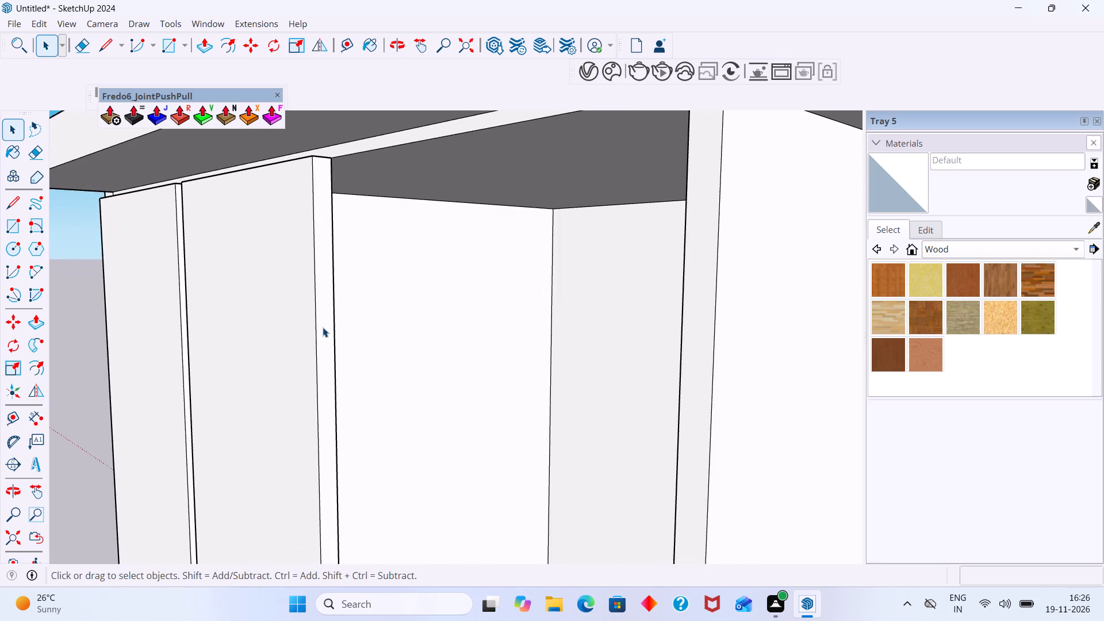
pyautogui.click(323, 327)
pyautogui.click(323, 327)
pyautogui.doubleClick(327, 328)
pyautogui.press('p')
pyautogui.click(328, 328)
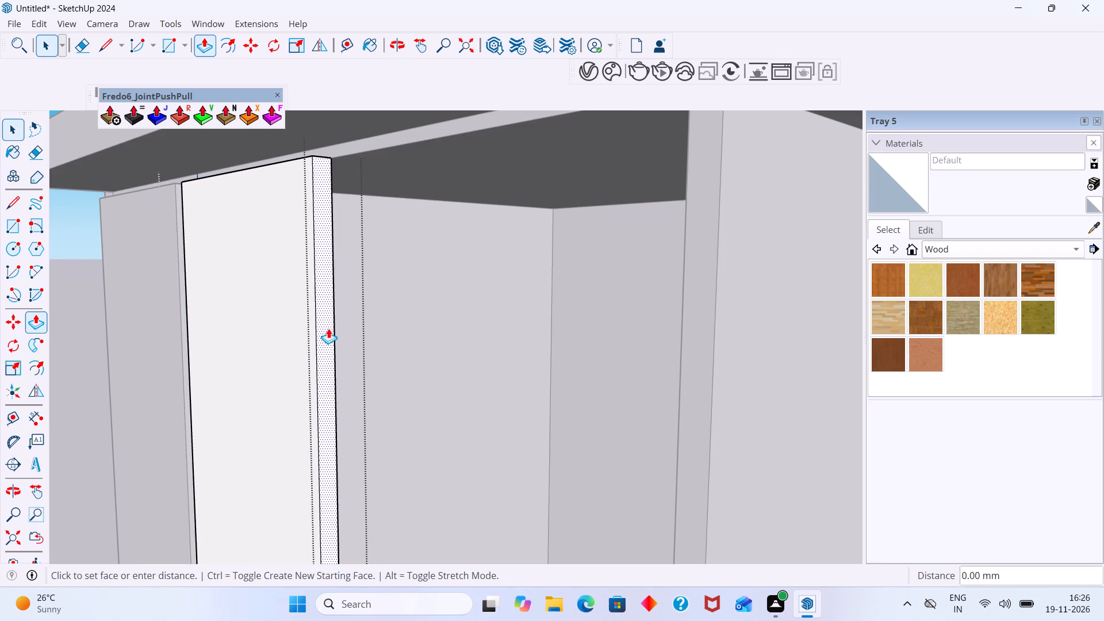
pyautogui.scroll(-3, 519, 227)
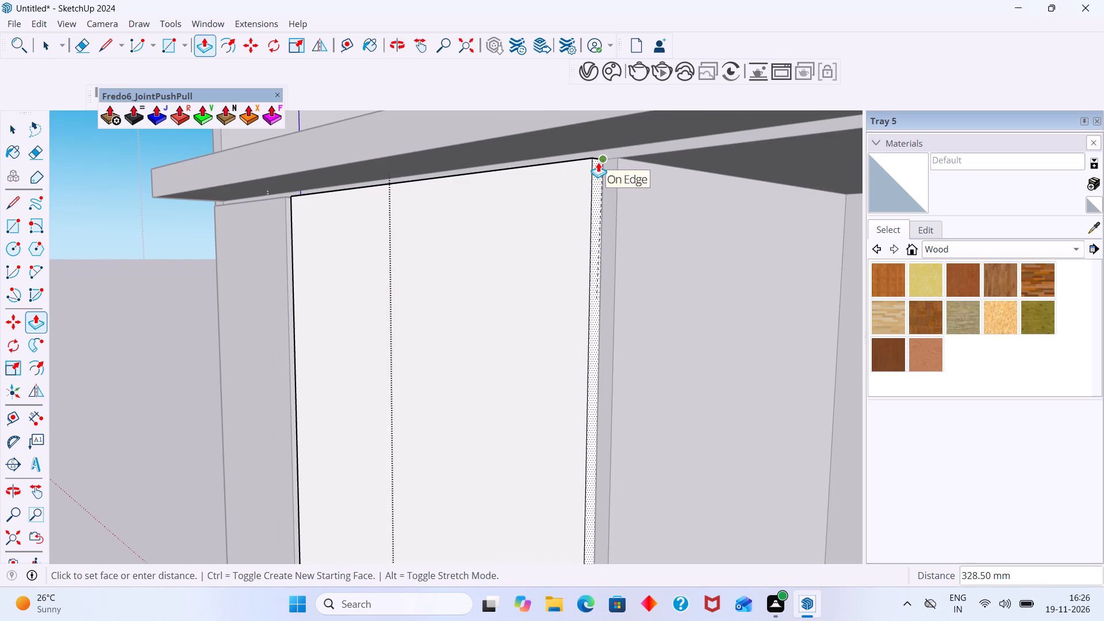
pyautogui.scroll(-1, 598, 162)
pyautogui.click(598, 162)
pyautogui.scroll(-9, 601, 165)
pyautogui.press('space')
pyautogui.click(321, 374)
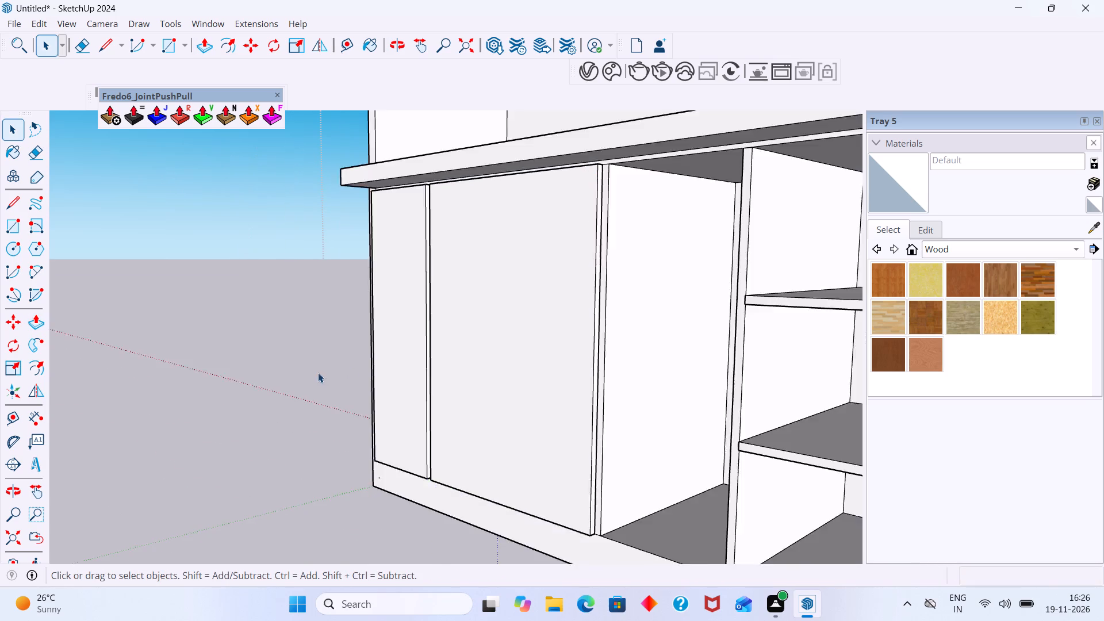
# Copy the first narrow door panel 909 mm sideways so it starts at the edge of the opening beyond the wide door.
pyautogui.scroll(-9, 315, 365)
pyautogui.moveTo(350, 388); pyautogui.dragTo(511, 394, button='middle')
pyautogui.scroll(-6, 432, 384)
pyautogui.moveTo(408, 385); pyautogui.dragTo(526, 377, button='middle')
pyautogui.scroll(3, 306, 399)
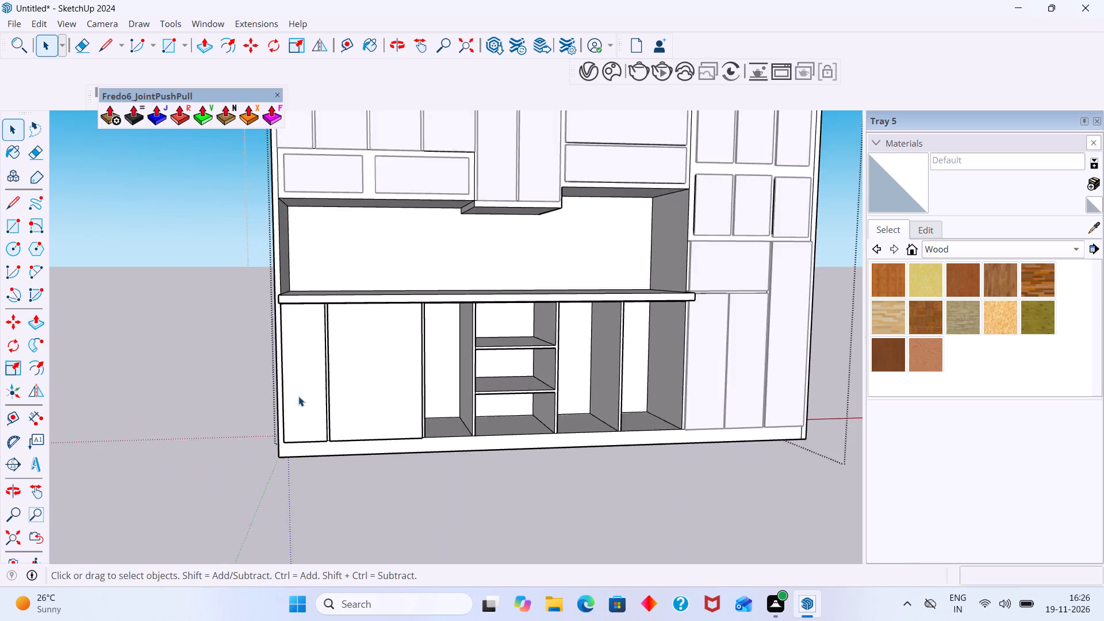
pyautogui.scroll(5, 298, 396)
pyautogui.click(303, 375)
pyautogui.scroll(-2, 304, 371)
pyautogui.moveTo(311, 372); pyautogui.dragTo(454, 391, button='middle')
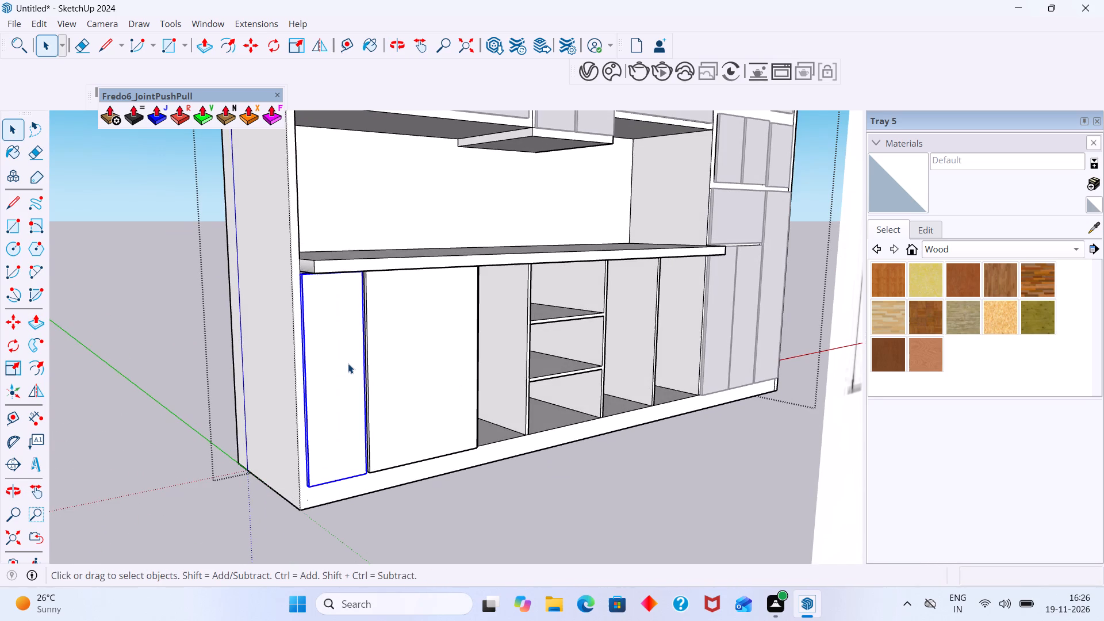
pyautogui.press('m')
pyautogui.scroll(19, 297, 296)
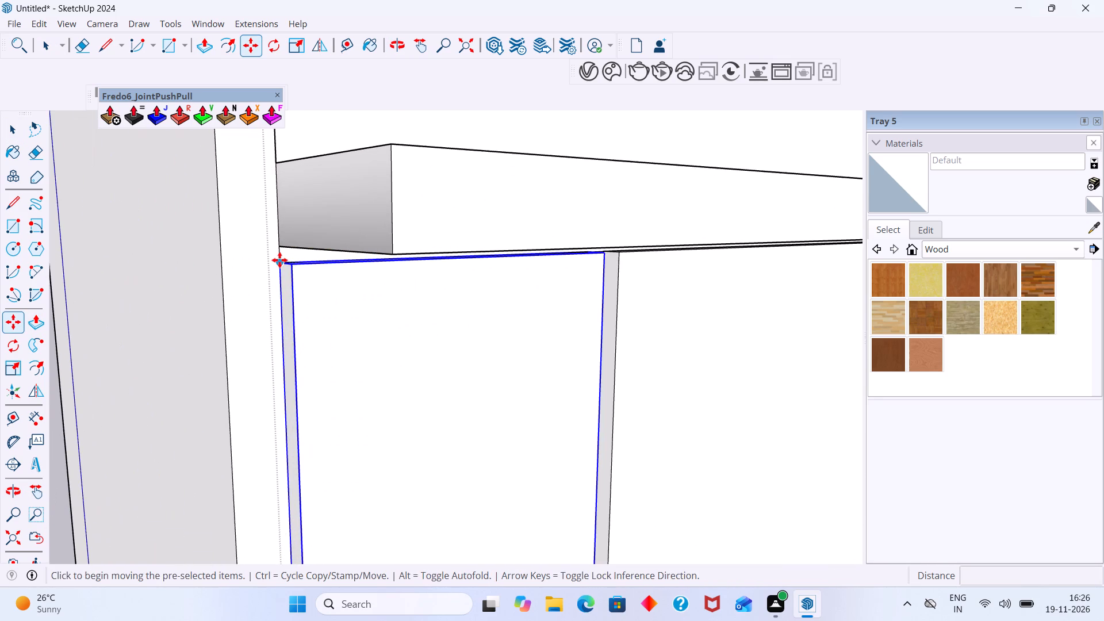
pyautogui.click(279, 260)
pyautogui.scroll(-9, 444, 278)
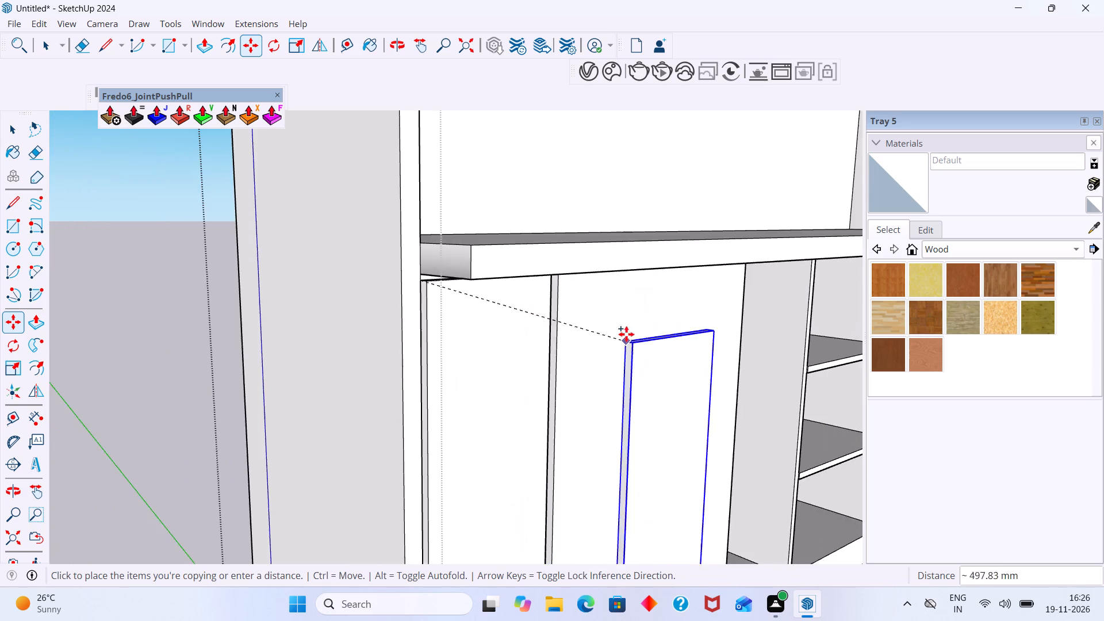
pyautogui.keyDown('shift'); pyautogui.moveTo(626, 333); pyautogui.dragTo(303, 347, button='middle'); pyautogui.keyUp('shift')
pyautogui.scroll(-2, 391, 341)
pyautogui.moveTo(407, 347); pyautogui.dragTo(312, 346, button='middle')
pyautogui.moveTo(306, 296); pyautogui.dragTo(270, 301, button='middle')
pyautogui.scroll(1, 273, 292)
pyautogui.moveTo(279, 285); pyautogui.dragTo(265, 0, button='middle')
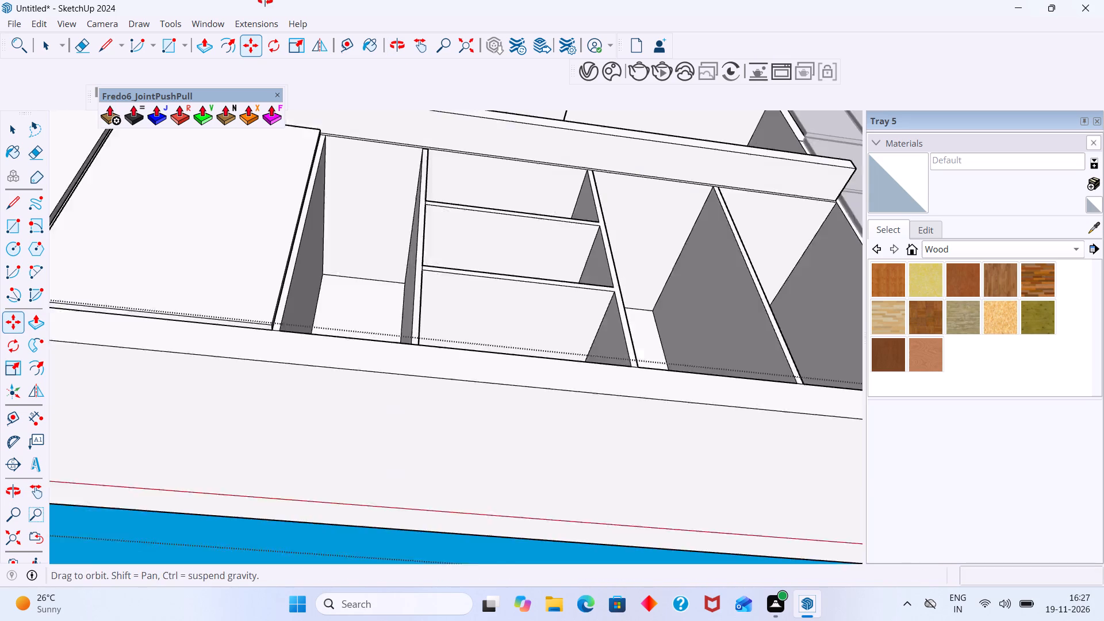
pyautogui.moveTo(265, 0); pyautogui.dragTo(267, 5, button='middle')
pyautogui.scroll(1, 329, 112)
pyautogui.moveTo(338, 148); pyautogui.dragTo(358, 226, button='middle')
pyautogui.scroll(14, 350, 220)
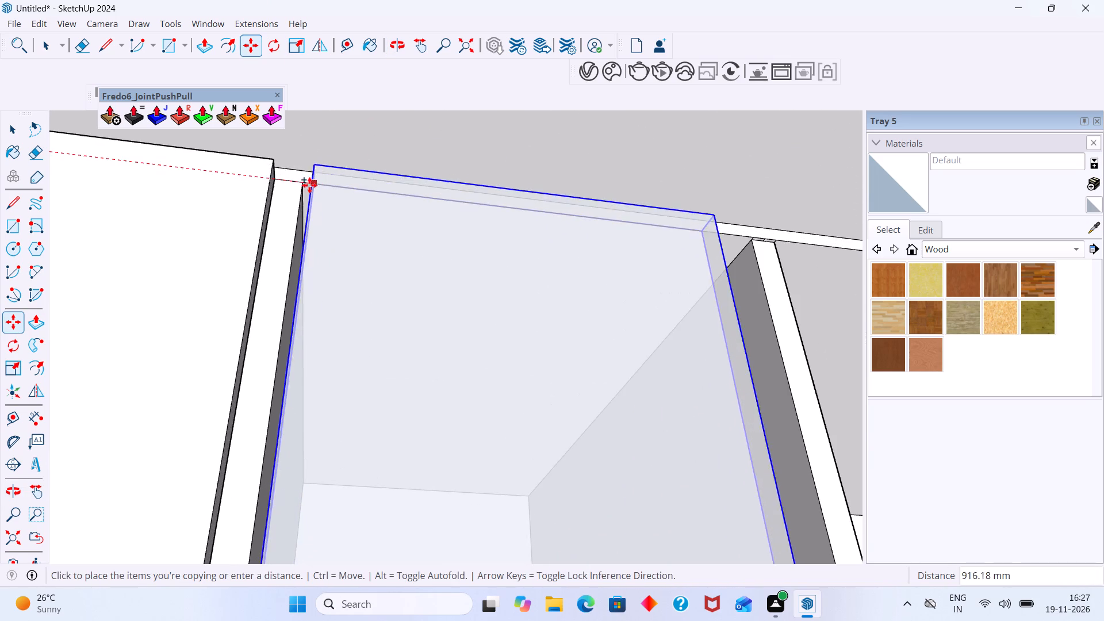
pyautogui.click(300, 183)
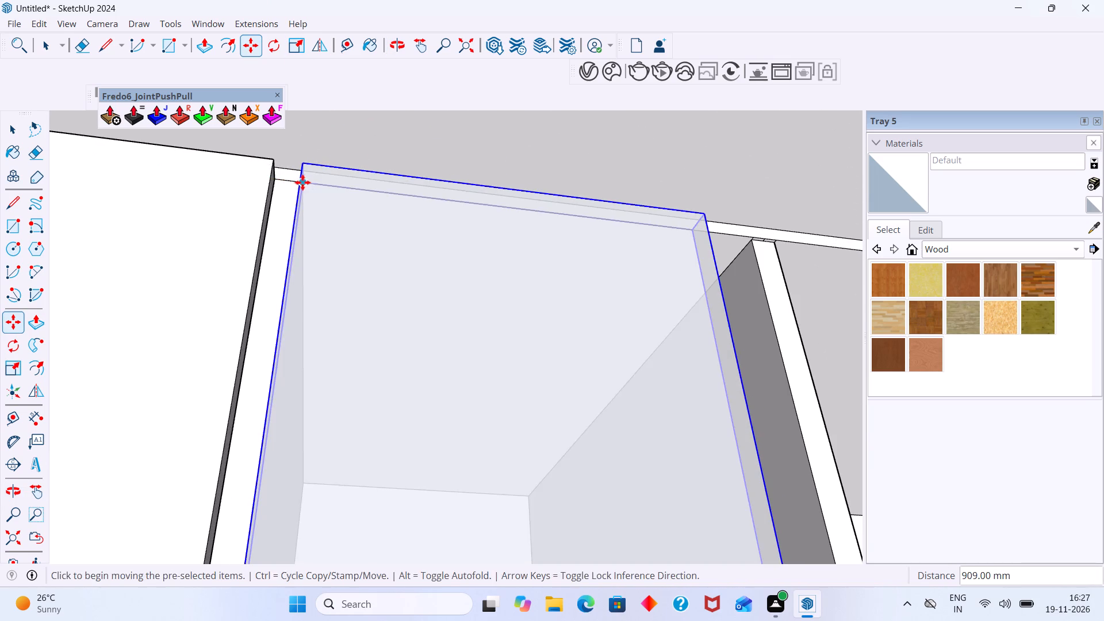
pyautogui.press('space')
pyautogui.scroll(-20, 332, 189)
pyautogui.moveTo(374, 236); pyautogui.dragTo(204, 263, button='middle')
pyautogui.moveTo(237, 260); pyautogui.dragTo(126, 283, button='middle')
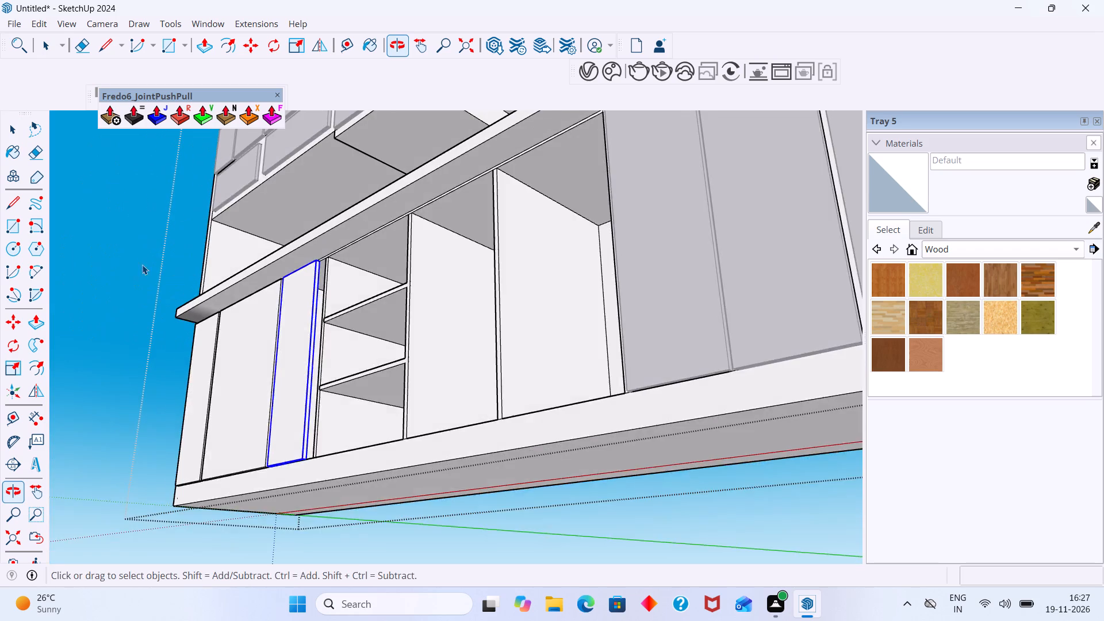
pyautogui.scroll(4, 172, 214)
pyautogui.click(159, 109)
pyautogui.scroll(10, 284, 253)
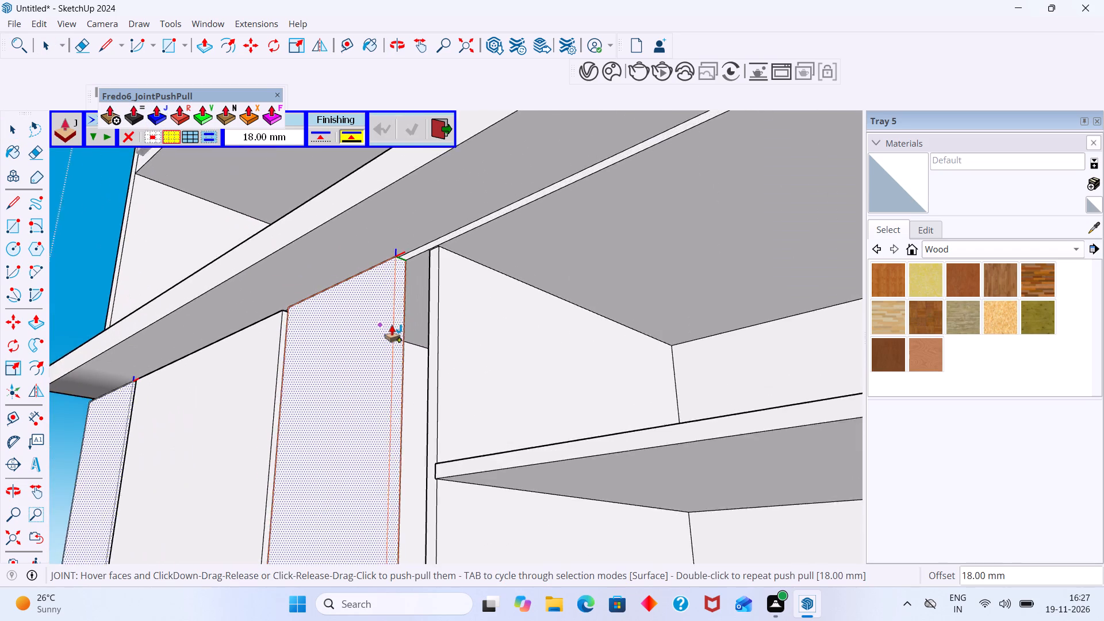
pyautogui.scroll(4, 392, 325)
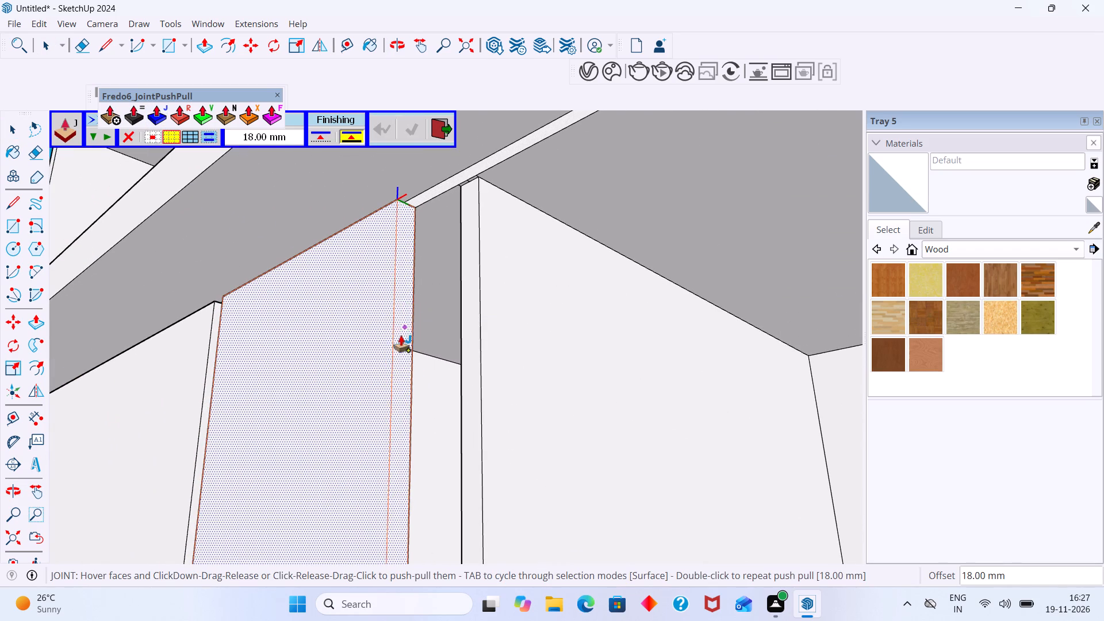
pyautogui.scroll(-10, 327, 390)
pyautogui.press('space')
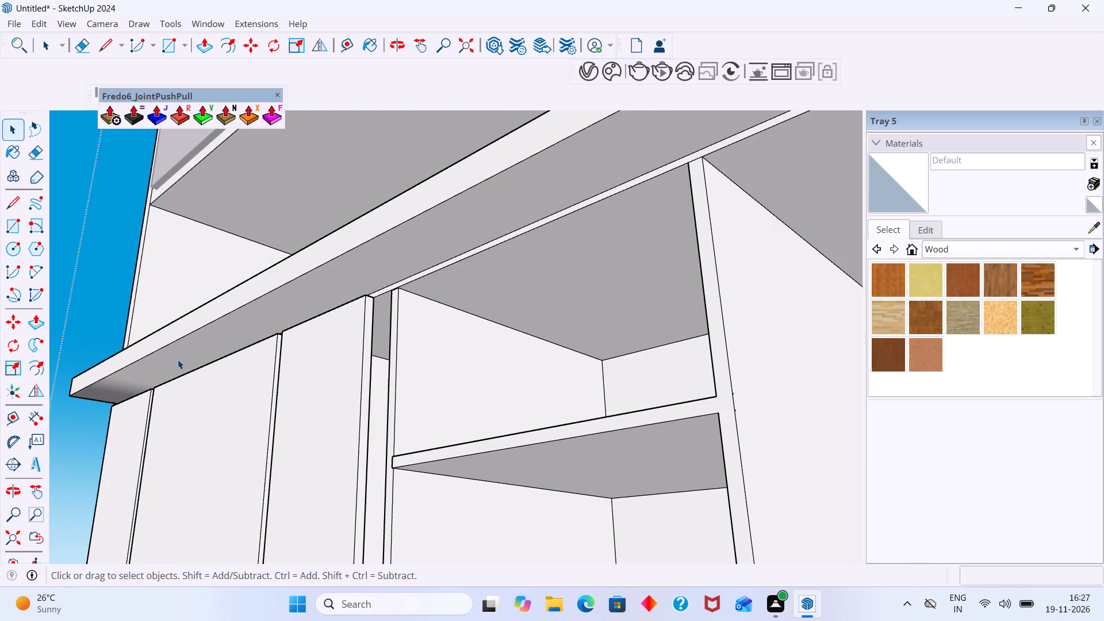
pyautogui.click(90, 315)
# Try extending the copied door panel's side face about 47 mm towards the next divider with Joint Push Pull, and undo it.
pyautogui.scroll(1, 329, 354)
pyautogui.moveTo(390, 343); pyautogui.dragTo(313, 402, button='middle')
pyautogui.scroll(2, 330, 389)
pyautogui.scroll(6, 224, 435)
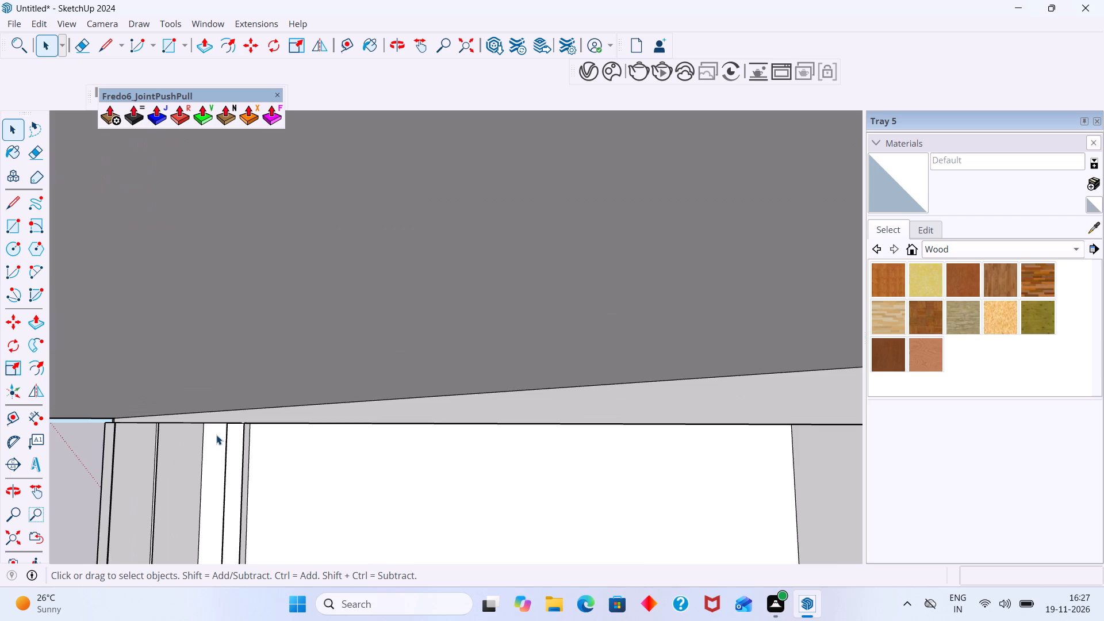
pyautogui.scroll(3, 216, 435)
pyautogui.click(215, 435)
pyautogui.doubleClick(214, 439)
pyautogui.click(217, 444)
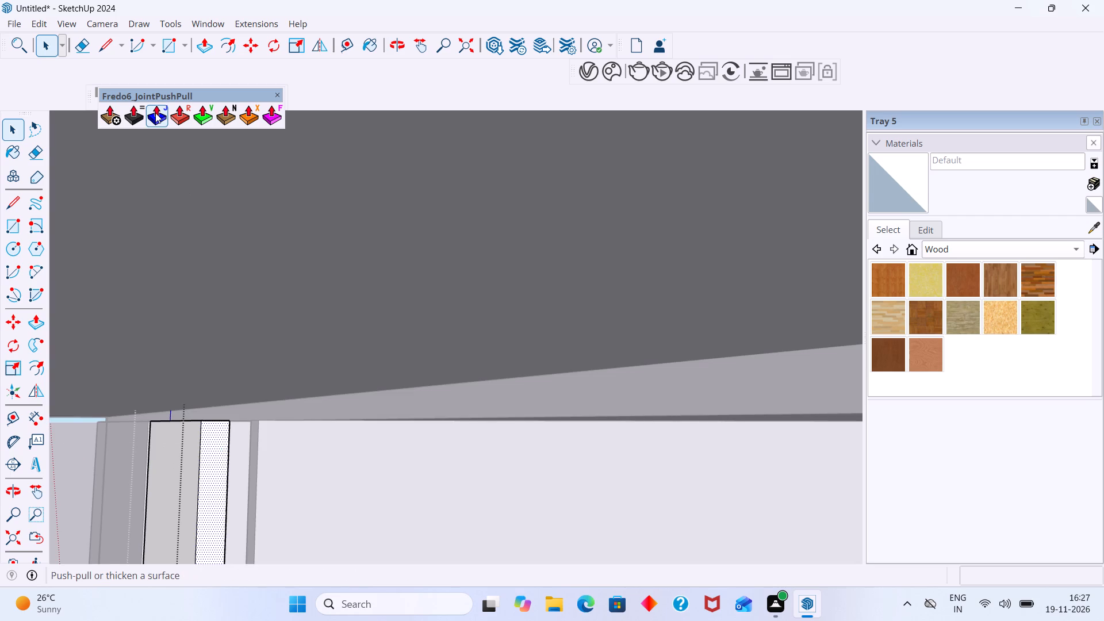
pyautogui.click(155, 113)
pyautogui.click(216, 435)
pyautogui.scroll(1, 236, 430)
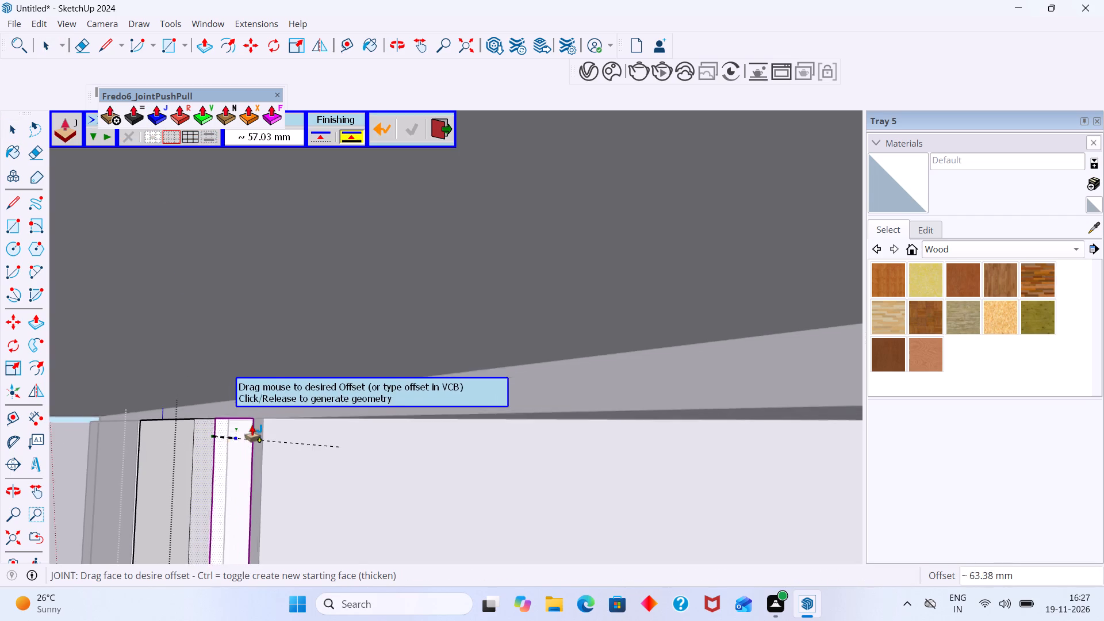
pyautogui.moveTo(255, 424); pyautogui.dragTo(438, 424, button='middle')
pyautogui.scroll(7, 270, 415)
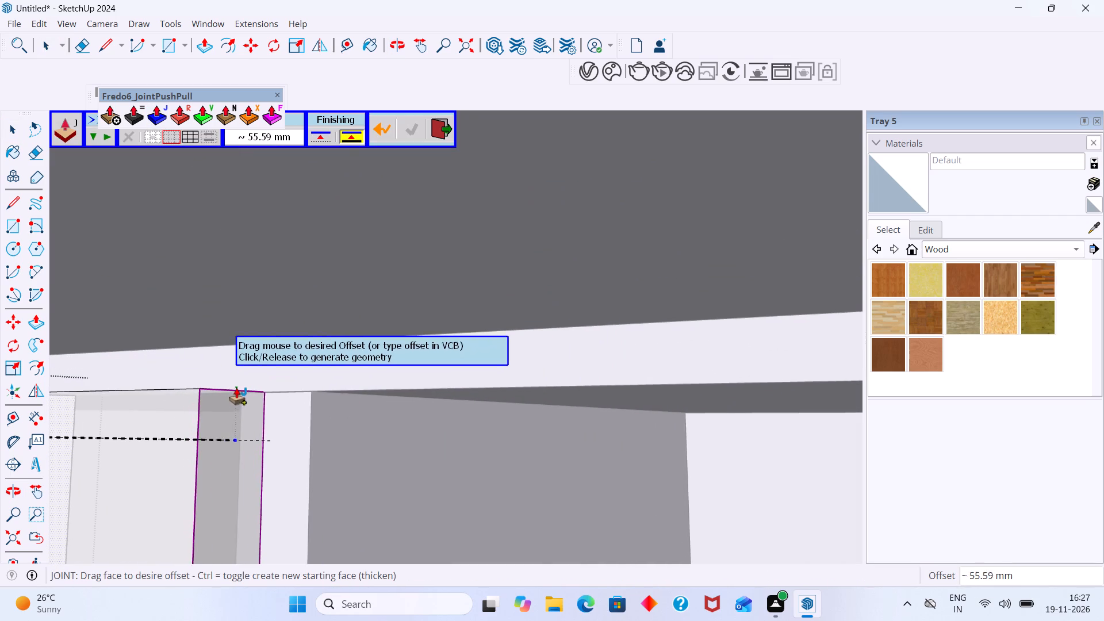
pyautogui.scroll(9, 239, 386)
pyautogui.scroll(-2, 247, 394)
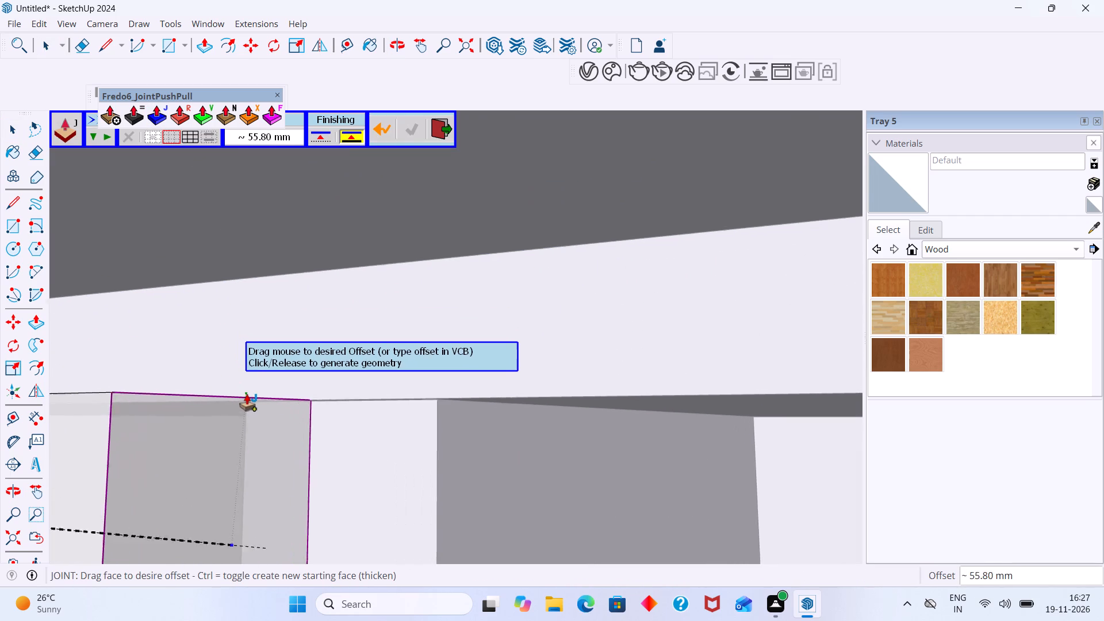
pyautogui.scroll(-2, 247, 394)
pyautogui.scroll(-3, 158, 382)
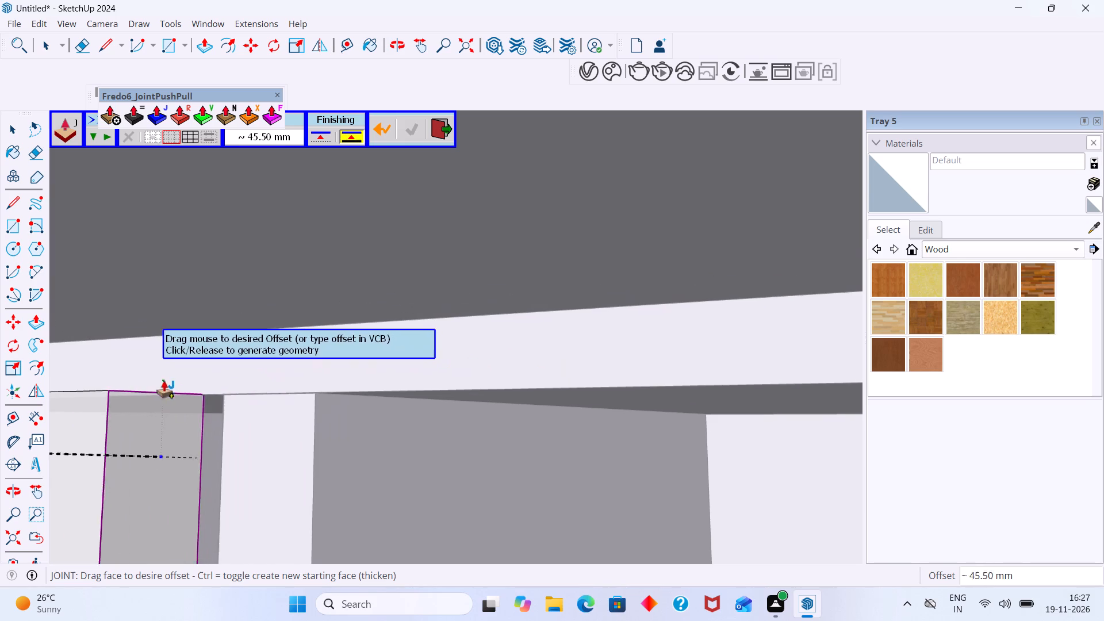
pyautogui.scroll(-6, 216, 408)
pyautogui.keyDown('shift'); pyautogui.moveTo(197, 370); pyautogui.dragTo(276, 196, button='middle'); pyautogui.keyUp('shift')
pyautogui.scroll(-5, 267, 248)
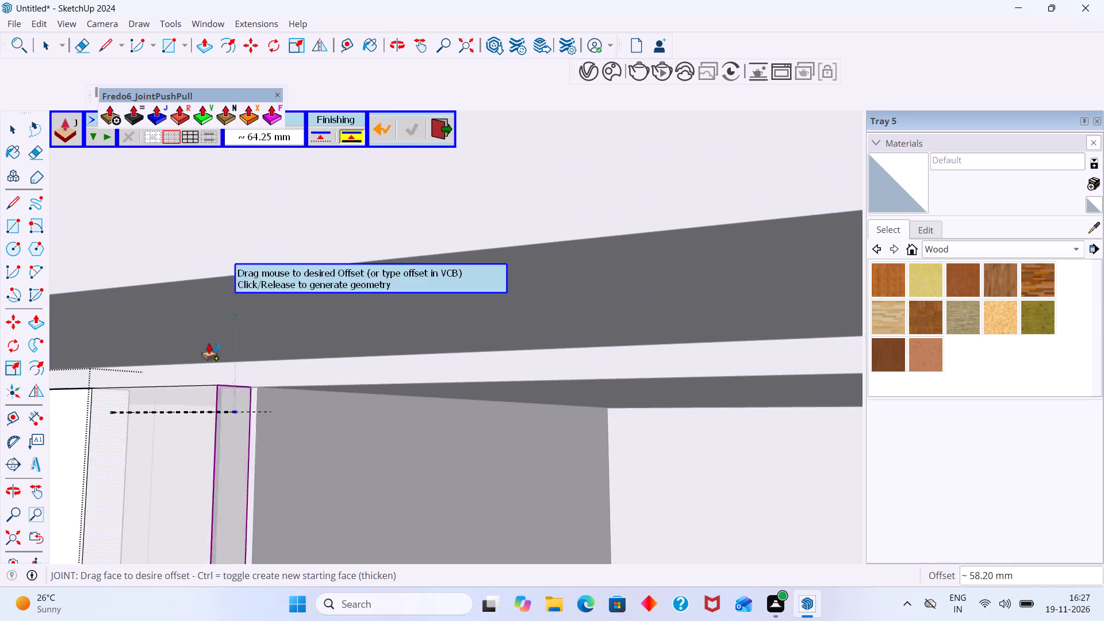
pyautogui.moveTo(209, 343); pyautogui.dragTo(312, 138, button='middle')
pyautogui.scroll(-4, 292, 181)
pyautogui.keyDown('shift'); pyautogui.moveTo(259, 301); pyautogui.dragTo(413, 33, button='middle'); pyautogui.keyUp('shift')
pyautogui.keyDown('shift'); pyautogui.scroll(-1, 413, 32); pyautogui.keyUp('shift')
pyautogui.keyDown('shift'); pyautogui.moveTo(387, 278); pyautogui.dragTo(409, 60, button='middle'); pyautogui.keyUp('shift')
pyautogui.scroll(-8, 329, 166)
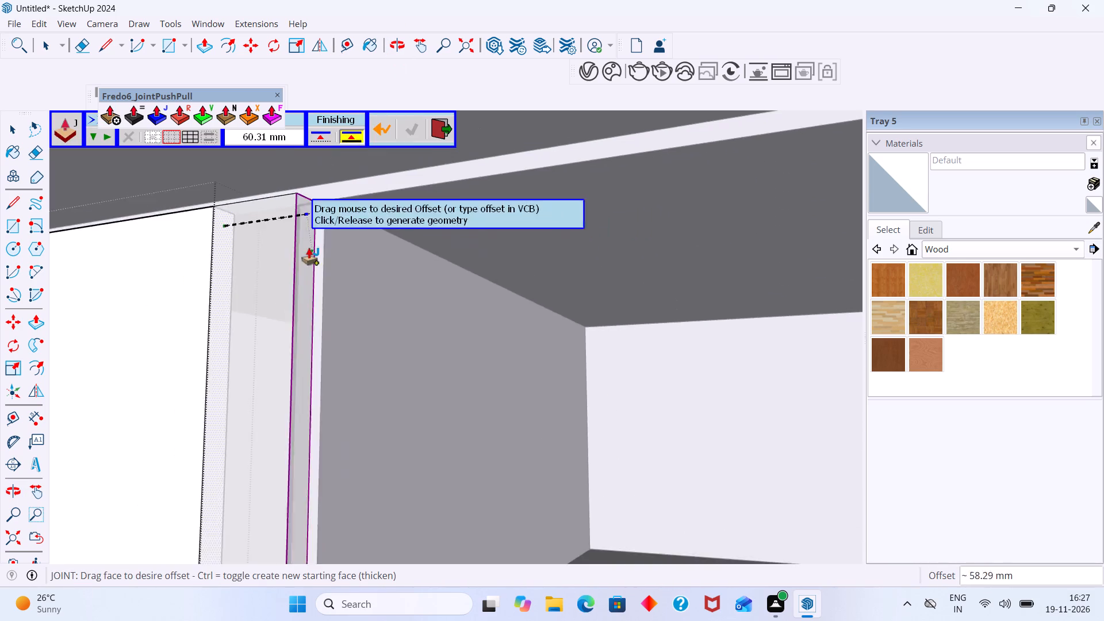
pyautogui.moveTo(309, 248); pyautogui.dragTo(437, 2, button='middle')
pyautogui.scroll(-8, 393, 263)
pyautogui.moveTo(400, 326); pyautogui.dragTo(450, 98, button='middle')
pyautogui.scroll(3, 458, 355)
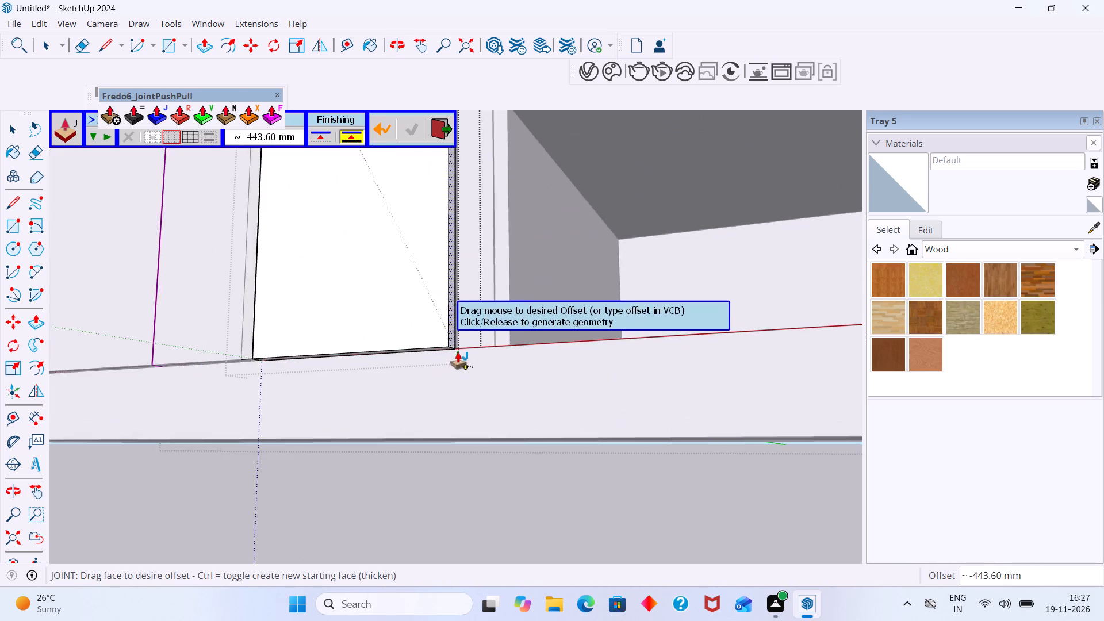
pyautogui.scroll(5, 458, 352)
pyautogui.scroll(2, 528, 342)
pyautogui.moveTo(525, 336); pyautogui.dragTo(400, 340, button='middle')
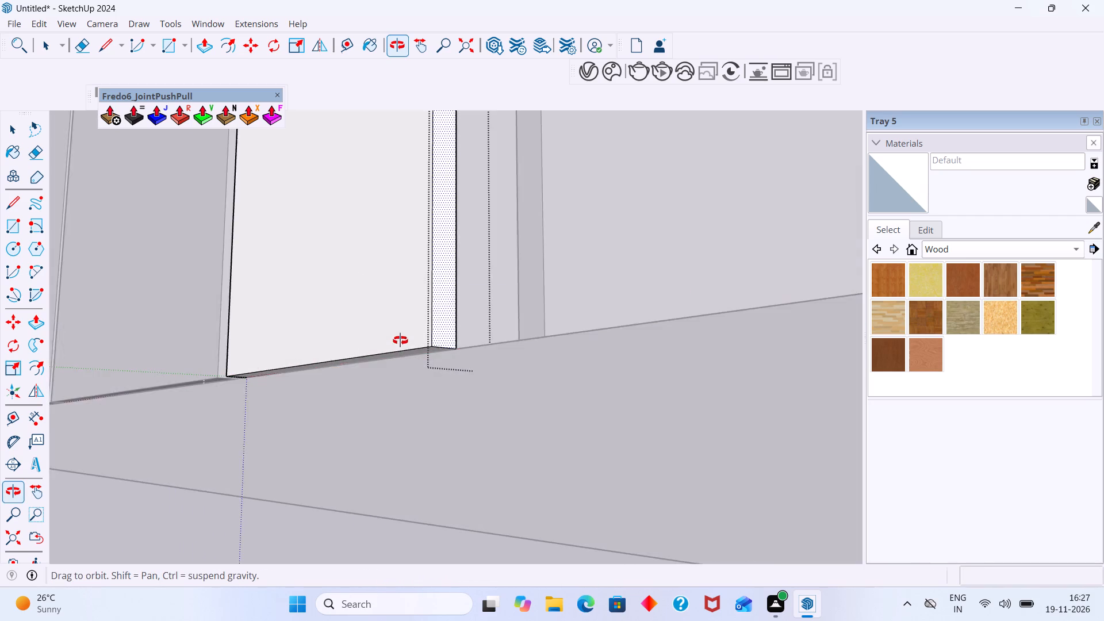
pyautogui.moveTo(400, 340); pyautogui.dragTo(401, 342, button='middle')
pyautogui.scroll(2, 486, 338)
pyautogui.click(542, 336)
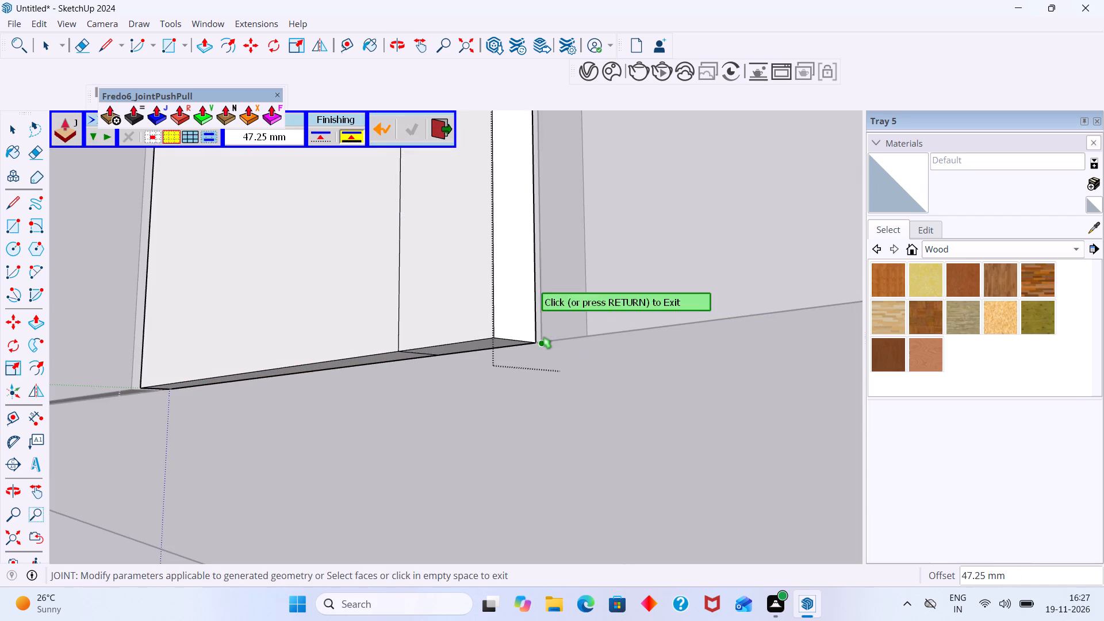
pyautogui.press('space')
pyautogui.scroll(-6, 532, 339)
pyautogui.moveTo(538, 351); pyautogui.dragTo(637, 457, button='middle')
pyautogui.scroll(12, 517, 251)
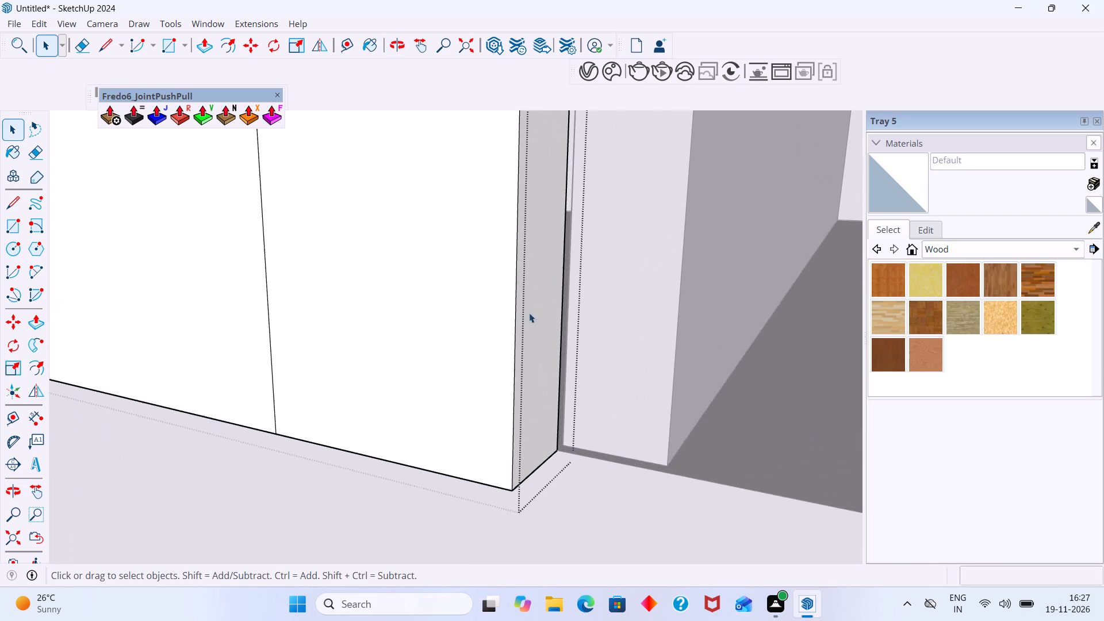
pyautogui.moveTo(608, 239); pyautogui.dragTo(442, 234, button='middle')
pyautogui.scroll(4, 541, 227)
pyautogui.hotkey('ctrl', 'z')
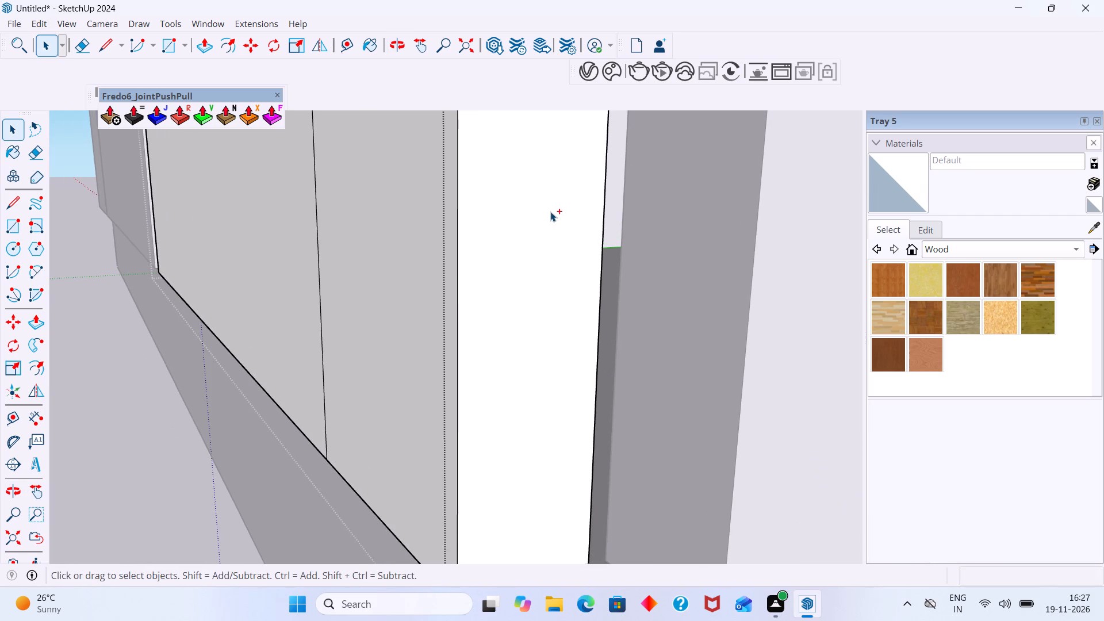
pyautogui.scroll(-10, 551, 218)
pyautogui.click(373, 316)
# Push/Pull the front face of the divider beside the copied door panel 2.69 mm forward, flush with the base.
pyautogui.scroll(-4, 400, 275)
pyautogui.moveTo(450, 266); pyautogui.dragTo(447, 380, button='middle')
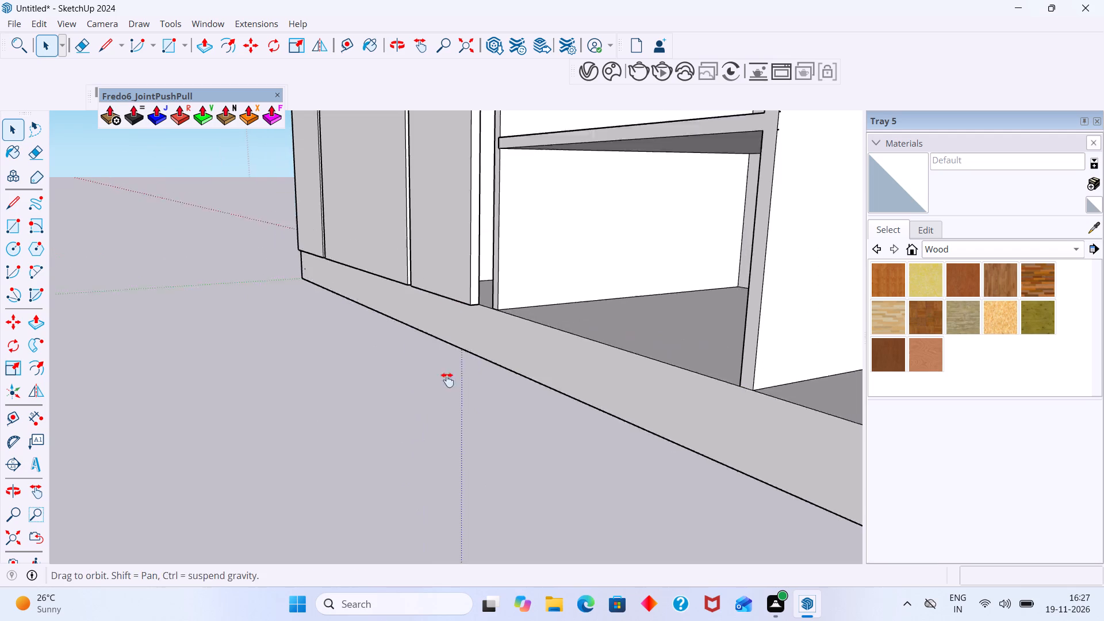
pyautogui.moveTo(447, 380); pyautogui.dragTo(448, 388, button='middle')
pyautogui.moveTo(501, 330); pyautogui.dragTo(619, 431, button='middle')
pyautogui.keyDown('shift'); pyautogui.moveTo(696, 547); pyautogui.dragTo(597, 363, button='middle'); pyautogui.keyUp('shift')
pyautogui.scroll(7, 594, 378)
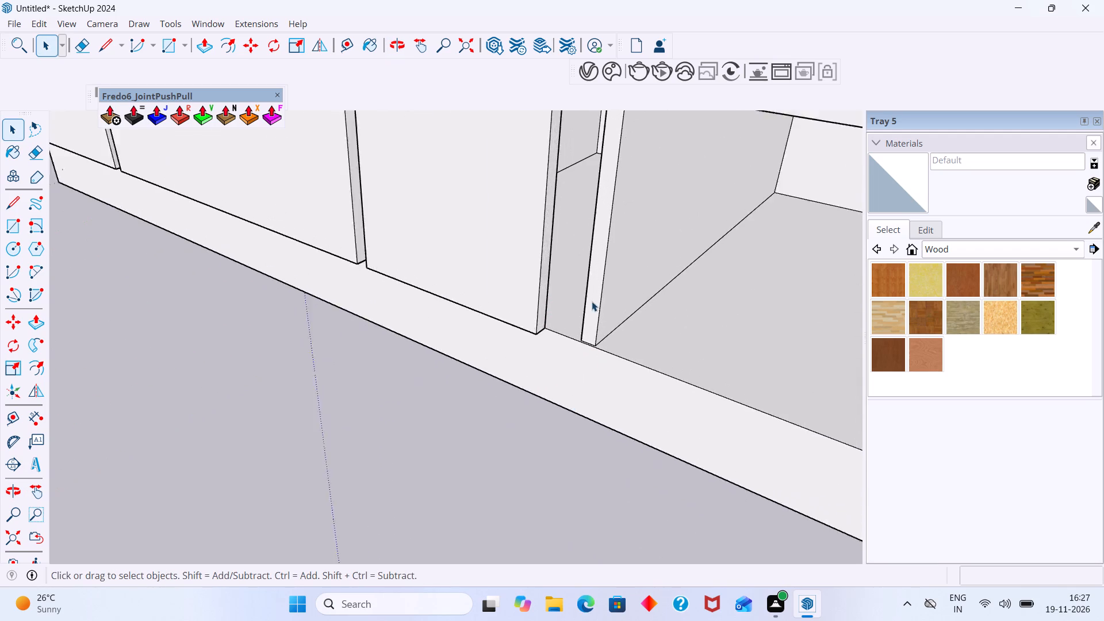
pyautogui.scroll(13, 592, 301)
pyautogui.doubleClick(606, 333)
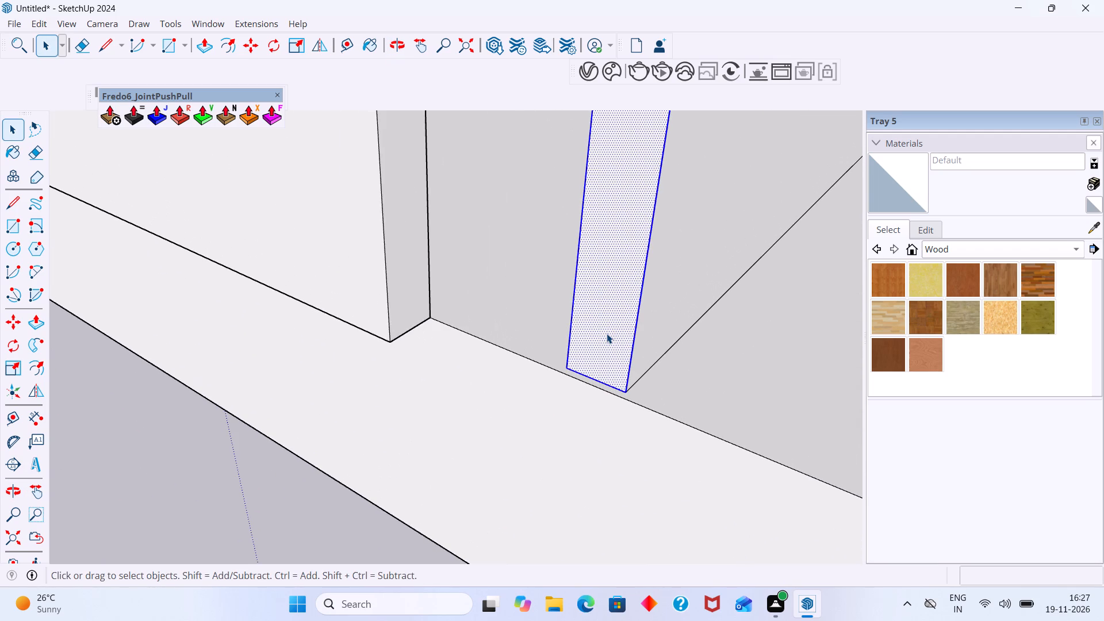
pyautogui.press('p')
pyautogui.click(606, 333)
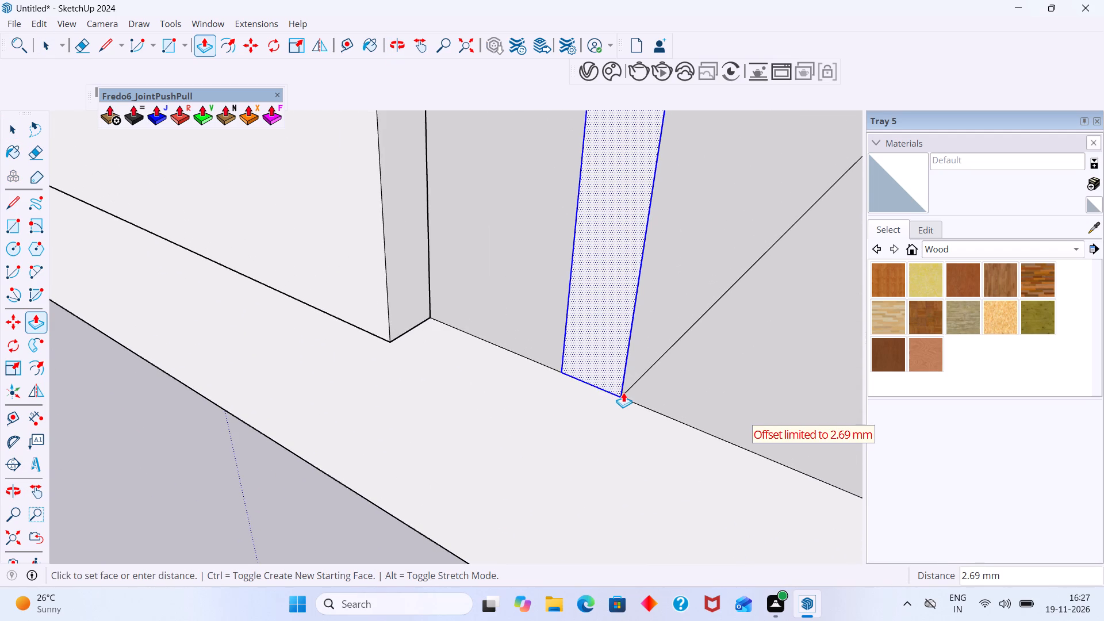
pyautogui.click(623, 392)
pyautogui.scroll(-6, 581, 384)
pyautogui.press('space')
pyautogui.scroll(-9, 541, 379)
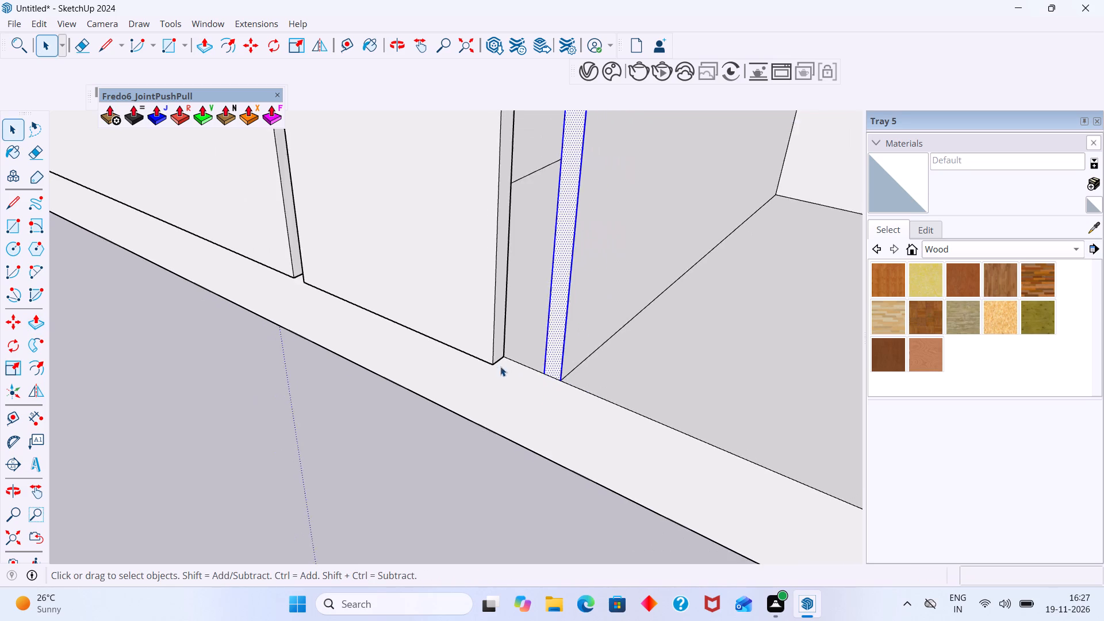
pyautogui.scroll(-8, 500, 366)
pyautogui.click(435, 398)
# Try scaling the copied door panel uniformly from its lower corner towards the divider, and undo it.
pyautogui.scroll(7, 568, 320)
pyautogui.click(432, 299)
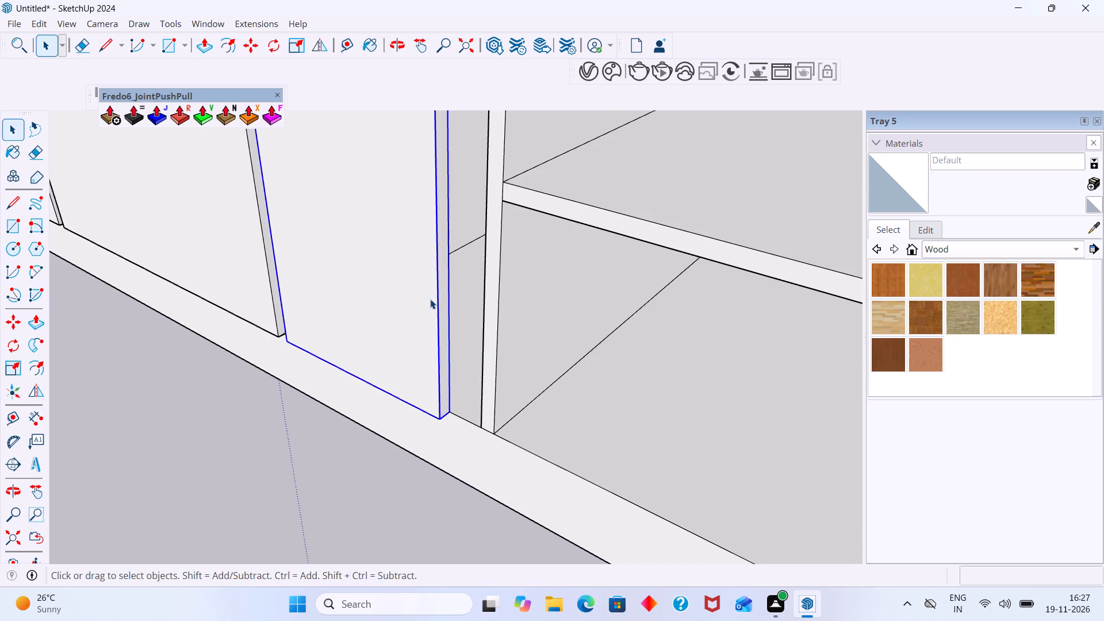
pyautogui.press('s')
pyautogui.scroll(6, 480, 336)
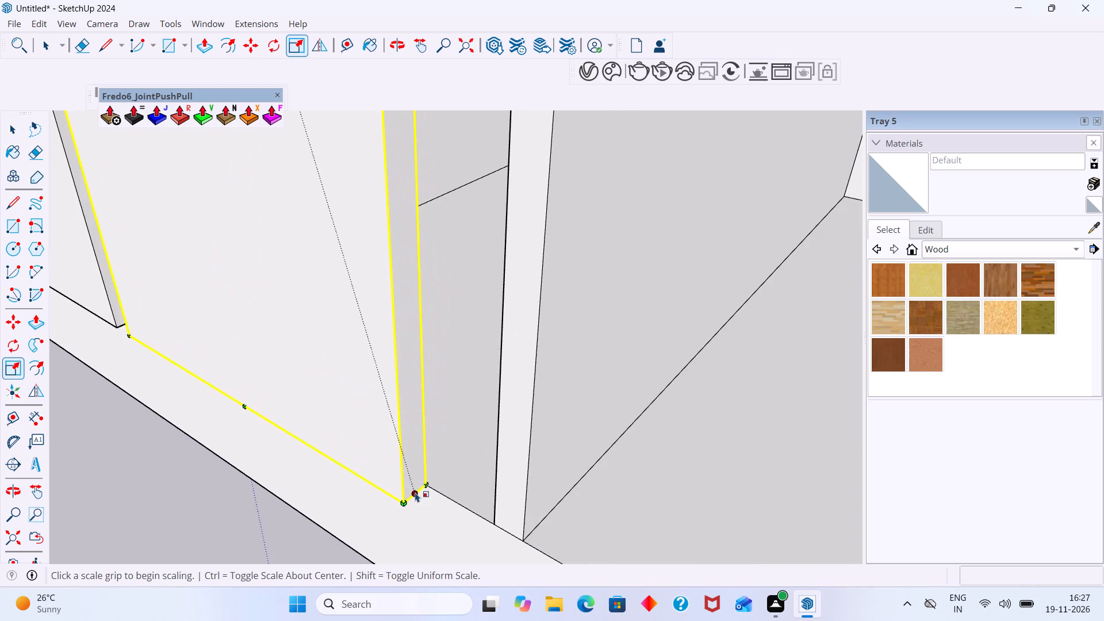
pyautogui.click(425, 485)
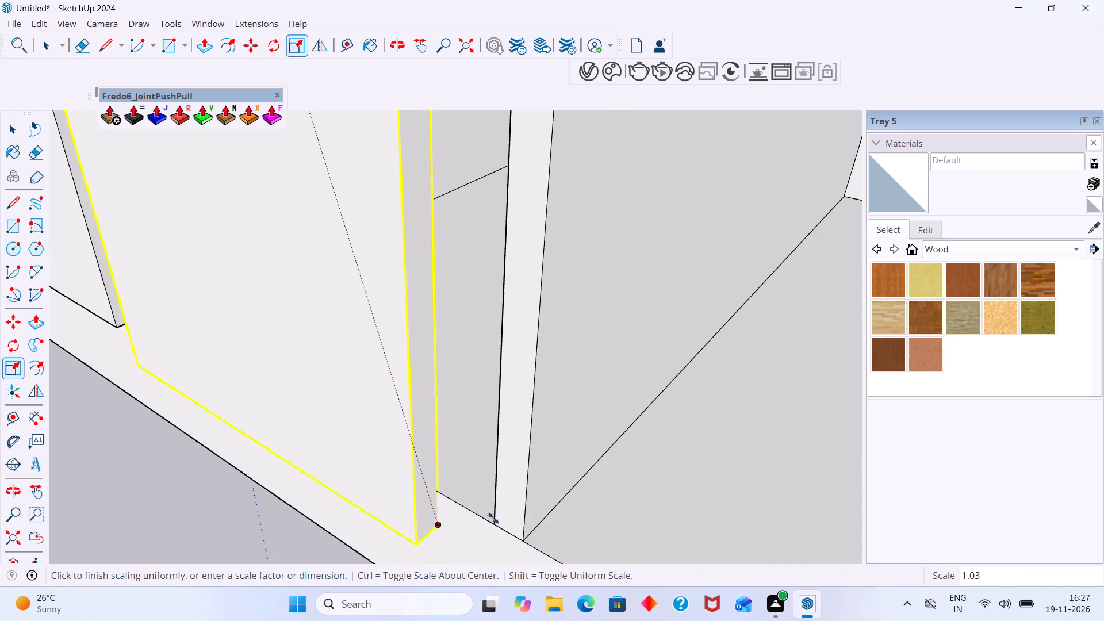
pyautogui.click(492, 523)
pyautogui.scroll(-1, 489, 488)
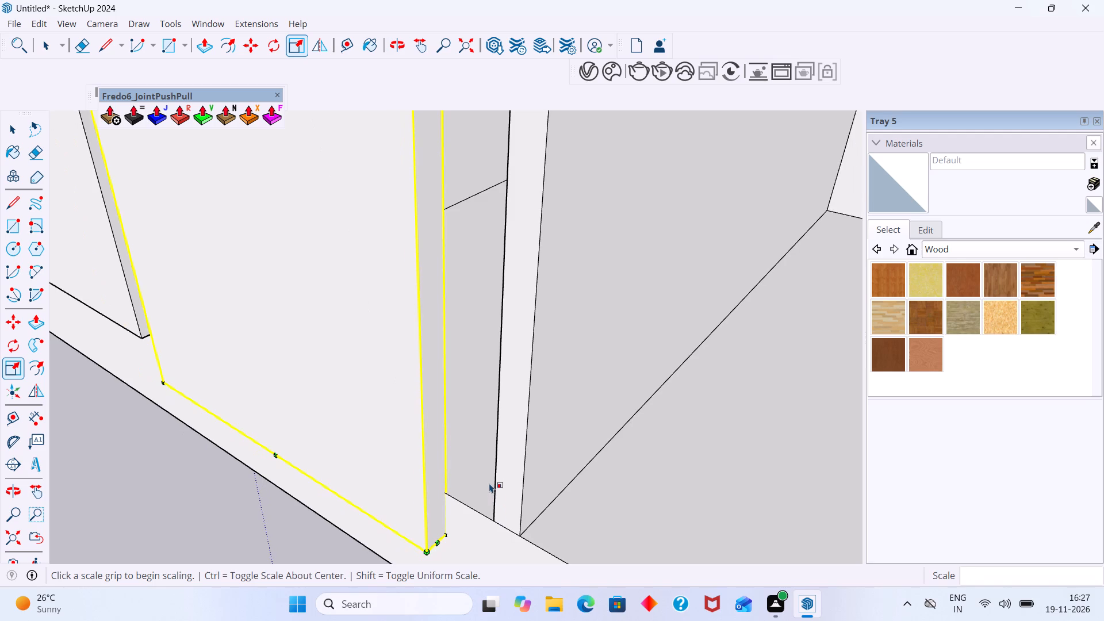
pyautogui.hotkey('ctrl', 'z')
# Scale the copied door panel sideways by about 1.17 so its side edge meets the divider.
pyautogui.keyDown('shift'); pyautogui.moveTo(444, 454); pyautogui.dragTo(442, 350, button='middle'); pyautogui.keyUp('shift')
pyautogui.scroll(7, 431, 385)
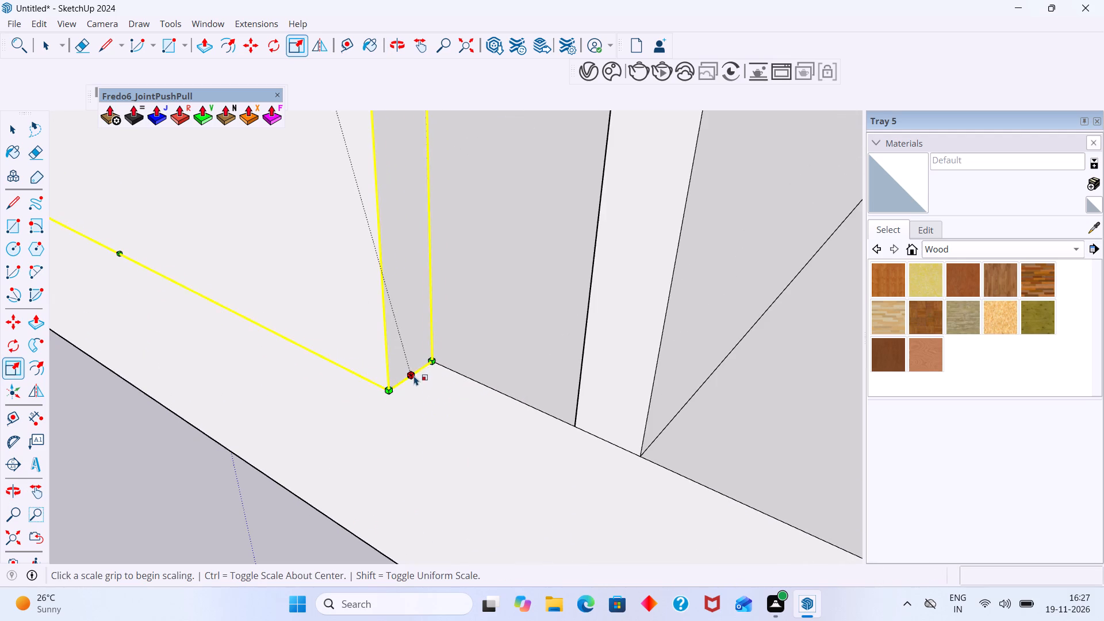
pyautogui.click(413, 376)
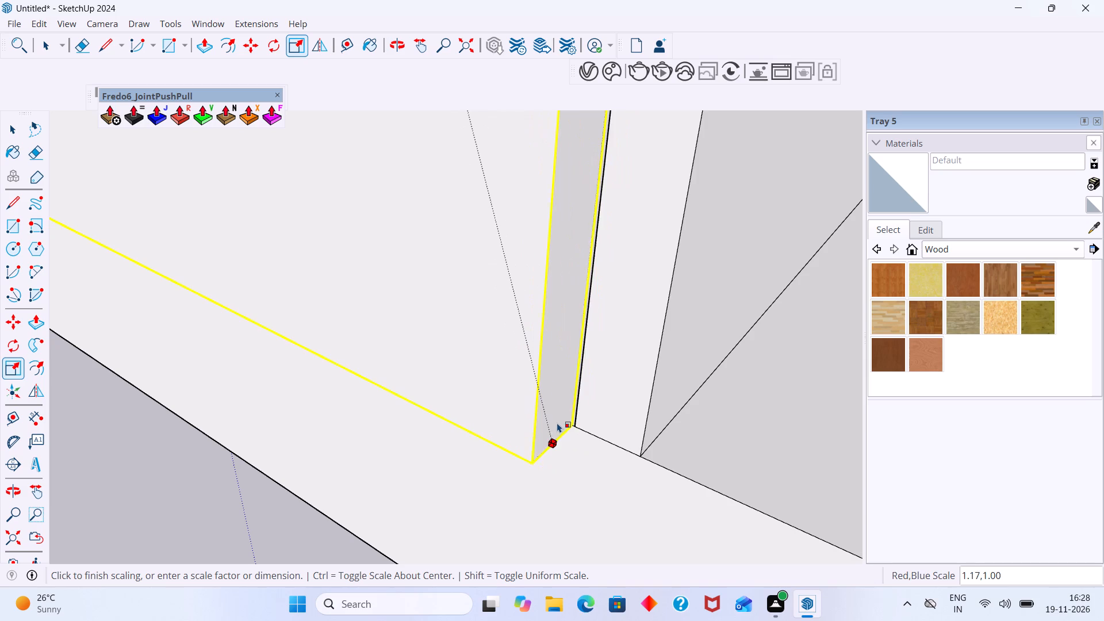
pyautogui.click(569, 429)
pyautogui.press('space')
pyautogui.scroll(-6, 493, 377)
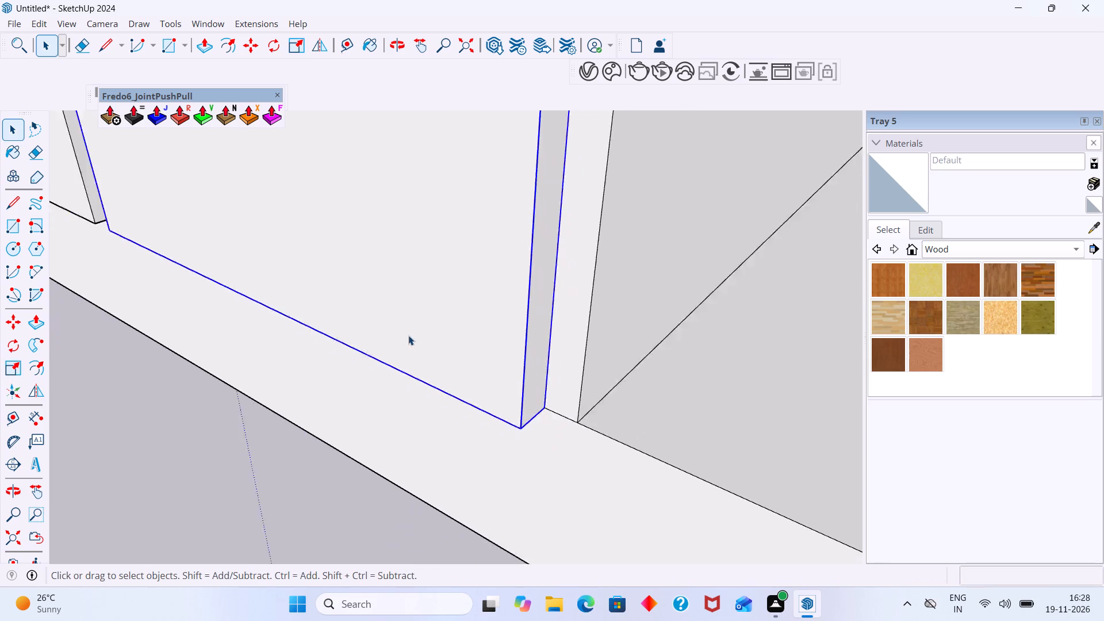
pyautogui.scroll(-16, 408, 335)
pyautogui.click(407, 409)
# Examine how the resized door panel's upper corner fits against the divider and the underside of the countertop.
pyautogui.scroll(-1, 388, 384)
pyautogui.moveTo(392, 388); pyautogui.dragTo(685, 446, button='middle')
pyautogui.scroll(-3, 622, 397)
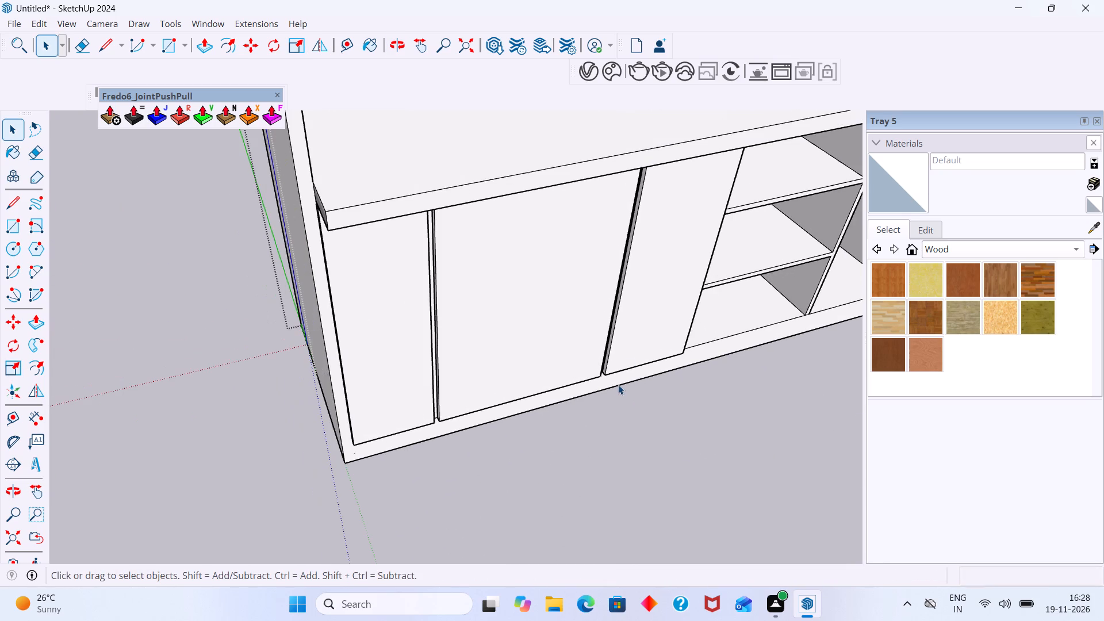
pyautogui.scroll(-1, 618, 385)
pyautogui.keyDown('shift'); pyautogui.moveTo(631, 261); pyautogui.dragTo(381, 435, button='middle'); pyautogui.keyUp('shift')
pyautogui.moveTo(277, 280); pyautogui.dragTo(186, 166, button='middle')
pyautogui.moveTo(394, 244); pyautogui.dragTo(341, 177, button='middle')
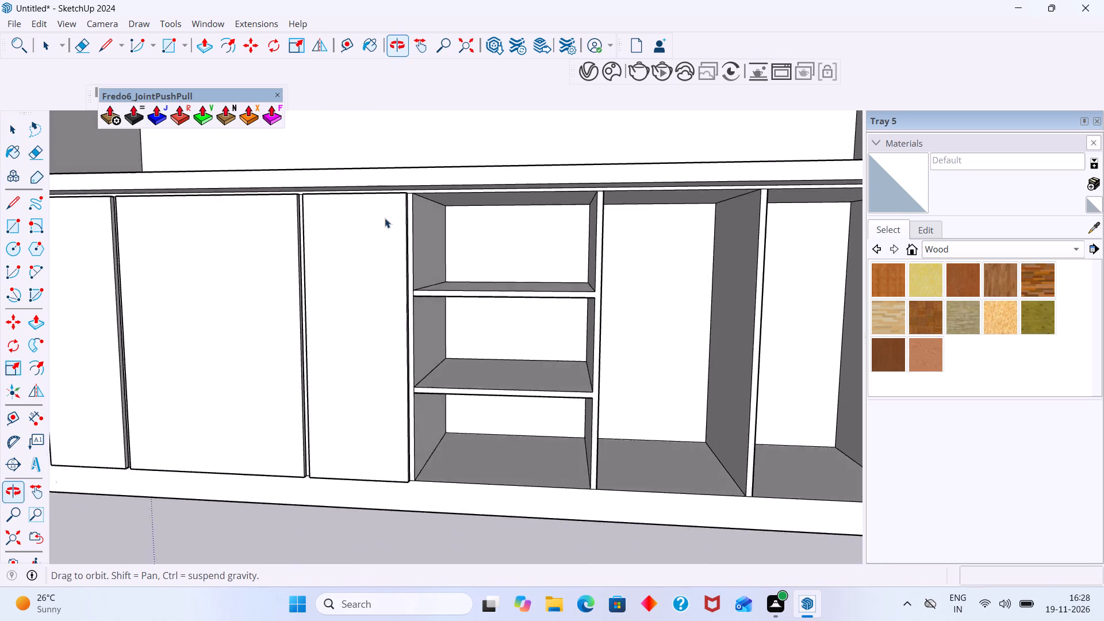
pyautogui.scroll(16, 396, 235)
pyautogui.scroll(8, 407, 182)
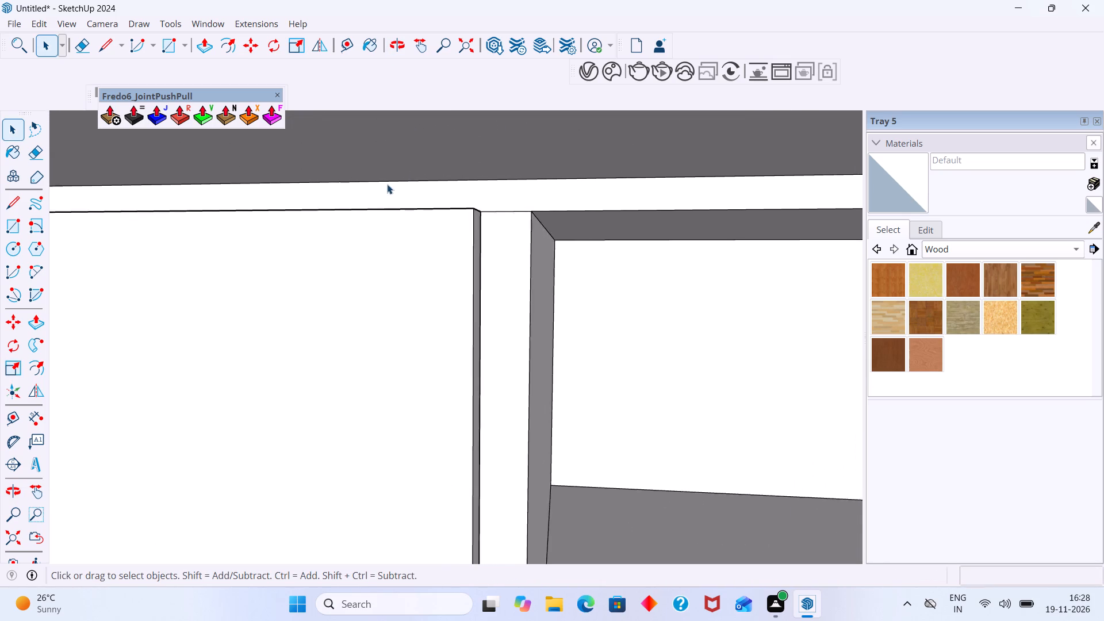
pyautogui.scroll(2, 387, 184)
pyautogui.moveTo(422, 198); pyautogui.dragTo(427, 203, button='middle')
pyautogui.scroll(8, 427, 203)
pyautogui.middleClick(427, 203)
pyautogui.moveTo(435, 216); pyautogui.dragTo(442, 246, button='middle')
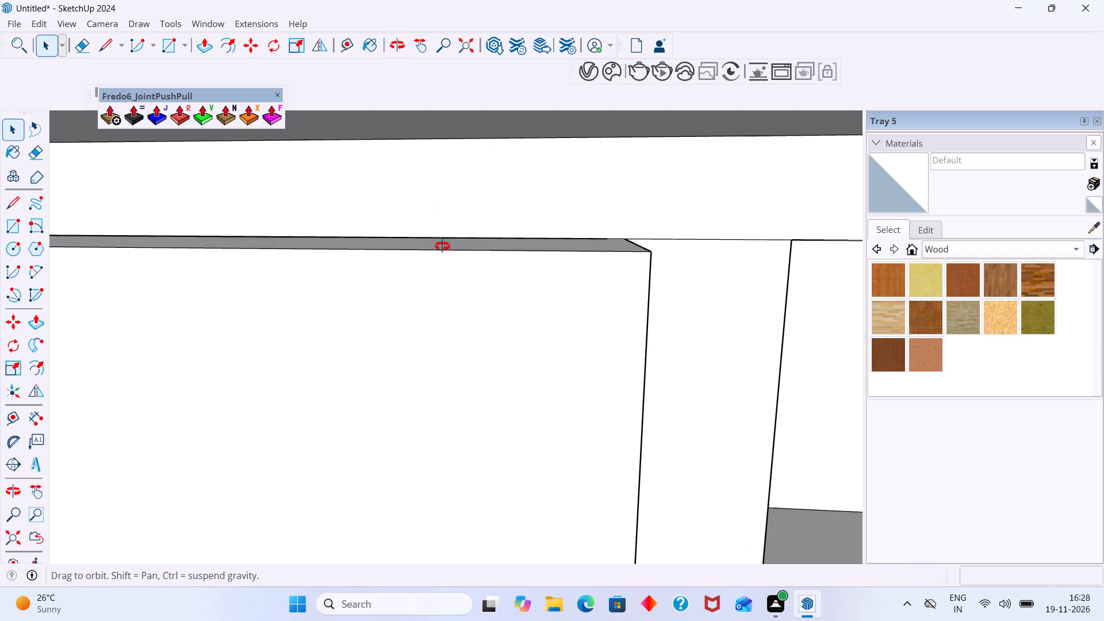
pyautogui.moveTo(442, 246); pyautogui.dragTo(439, 242, button='middle')
pyautogui.scroll(-15, 428, 218)
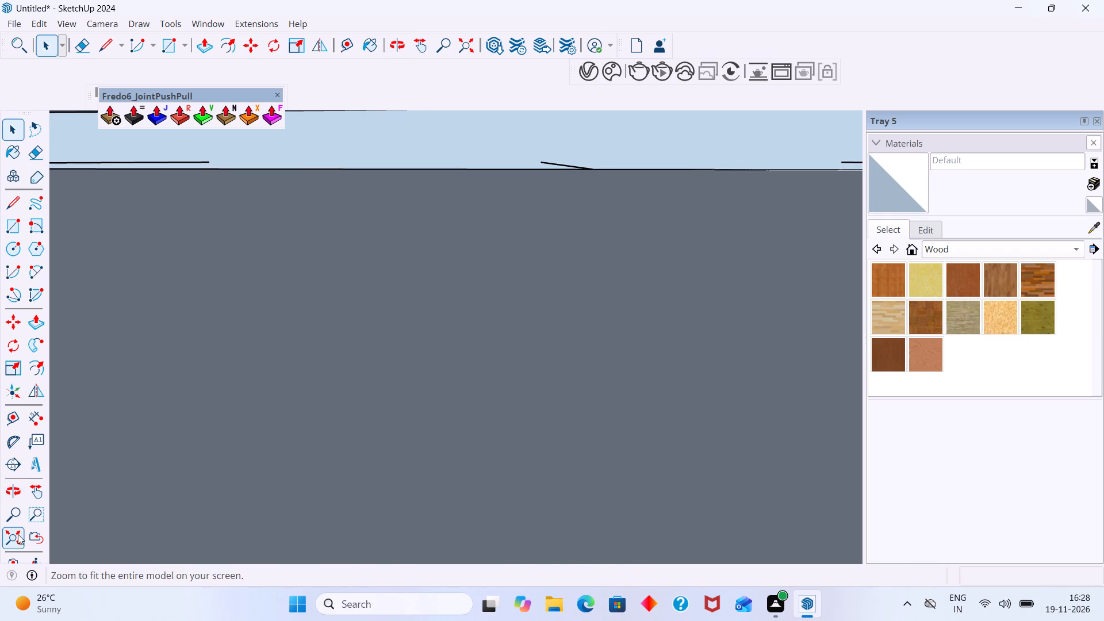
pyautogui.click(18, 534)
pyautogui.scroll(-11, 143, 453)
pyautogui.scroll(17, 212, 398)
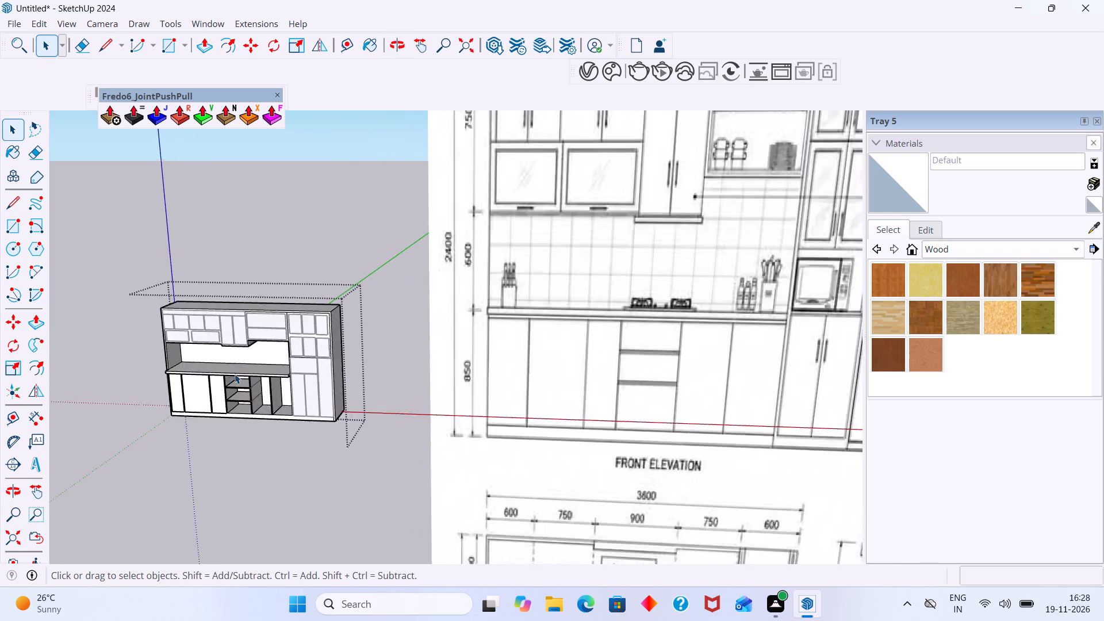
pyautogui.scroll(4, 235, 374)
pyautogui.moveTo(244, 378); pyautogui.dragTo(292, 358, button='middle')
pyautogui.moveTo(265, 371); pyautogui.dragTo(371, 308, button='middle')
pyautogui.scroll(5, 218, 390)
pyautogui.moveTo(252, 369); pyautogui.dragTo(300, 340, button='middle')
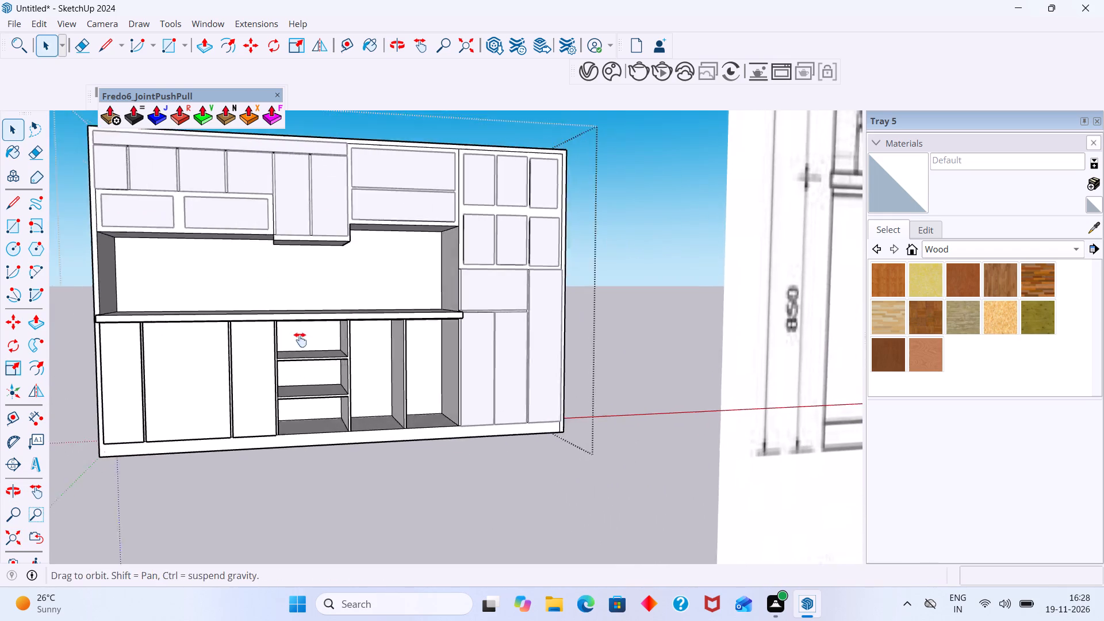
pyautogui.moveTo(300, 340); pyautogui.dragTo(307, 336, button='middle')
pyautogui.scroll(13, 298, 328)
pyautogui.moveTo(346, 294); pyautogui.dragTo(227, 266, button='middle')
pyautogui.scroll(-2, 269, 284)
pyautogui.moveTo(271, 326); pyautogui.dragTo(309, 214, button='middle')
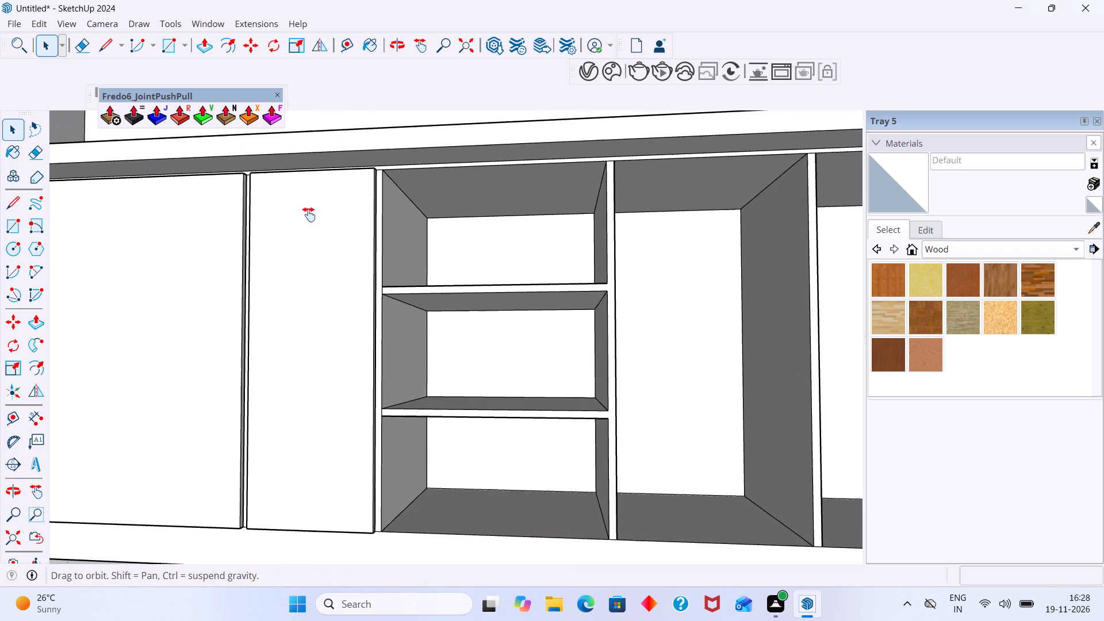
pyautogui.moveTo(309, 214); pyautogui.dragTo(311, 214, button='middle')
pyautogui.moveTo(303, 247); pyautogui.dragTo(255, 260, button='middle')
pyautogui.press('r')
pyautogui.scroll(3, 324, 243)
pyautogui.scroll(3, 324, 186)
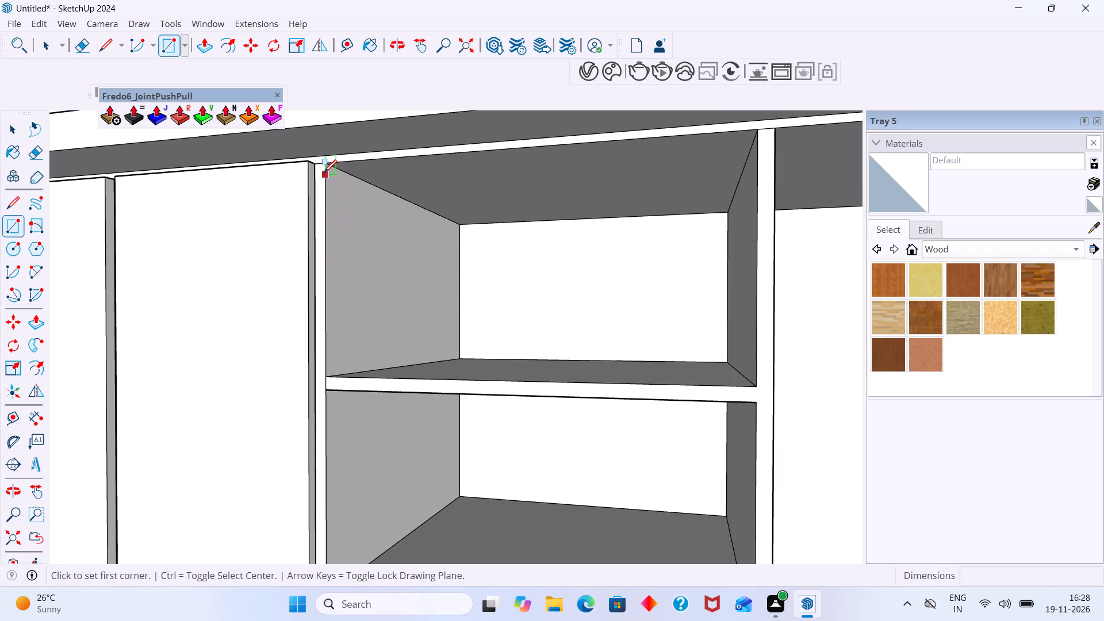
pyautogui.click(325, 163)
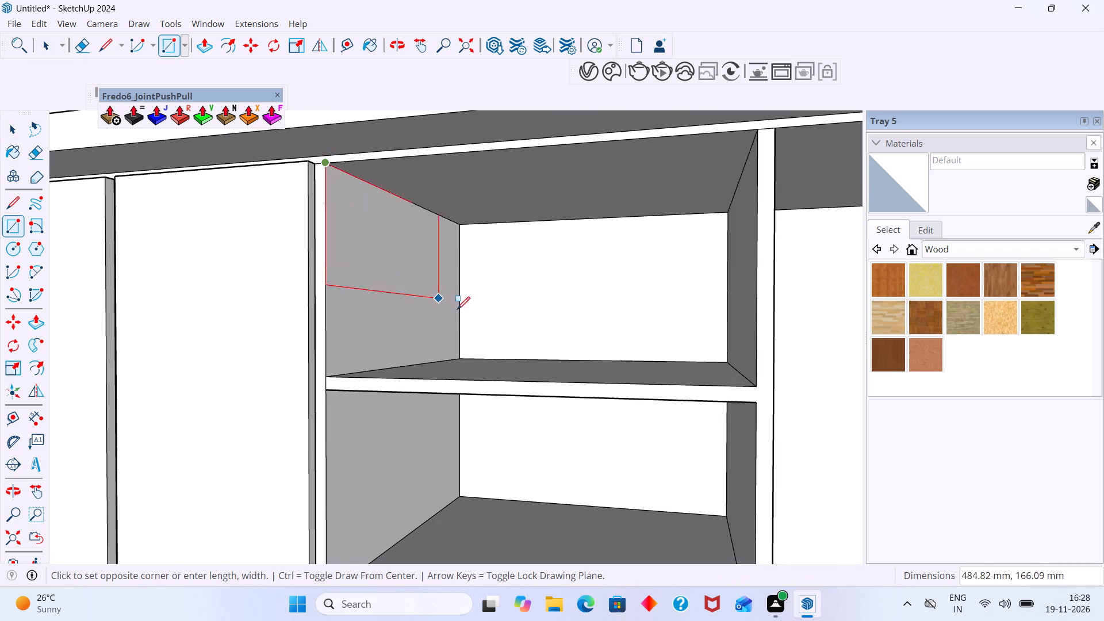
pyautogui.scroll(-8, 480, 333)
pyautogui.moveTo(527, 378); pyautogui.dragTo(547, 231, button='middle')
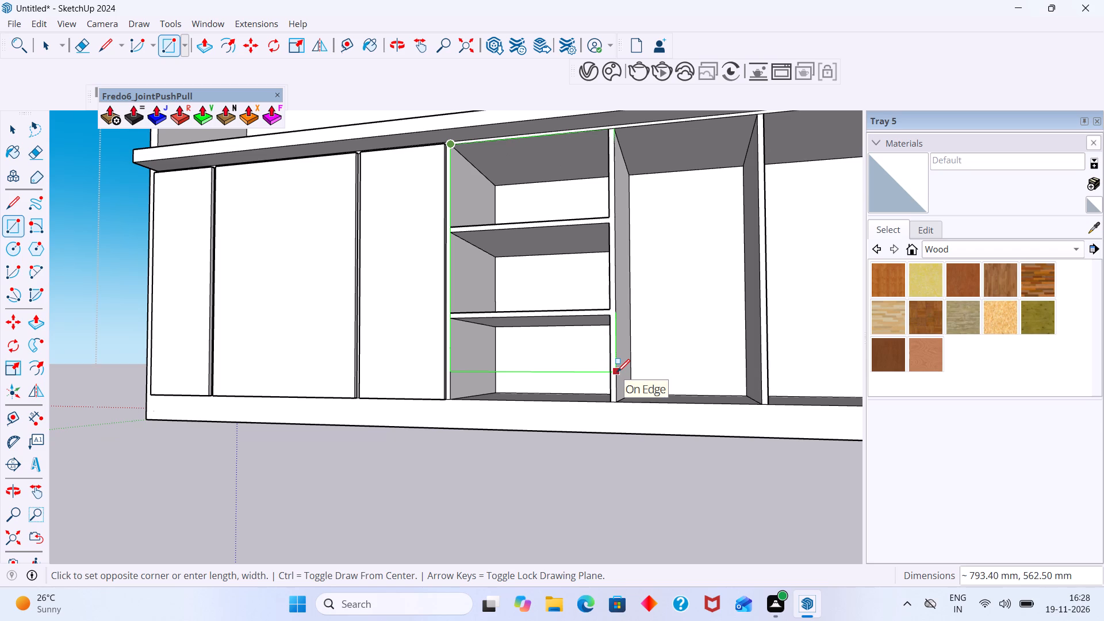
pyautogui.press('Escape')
# Draw a 544.5 × 291 mm rectangle over the top shelf opening beside the third door panel.
pyautogui.scroll(-14, 612, 370)
pyautogui.keyDown('shift'); pyautogui.moveTo(557, 334); pyautogui.dragTo(202, 361, button='middle'); pyautogui.keyUp('shift')
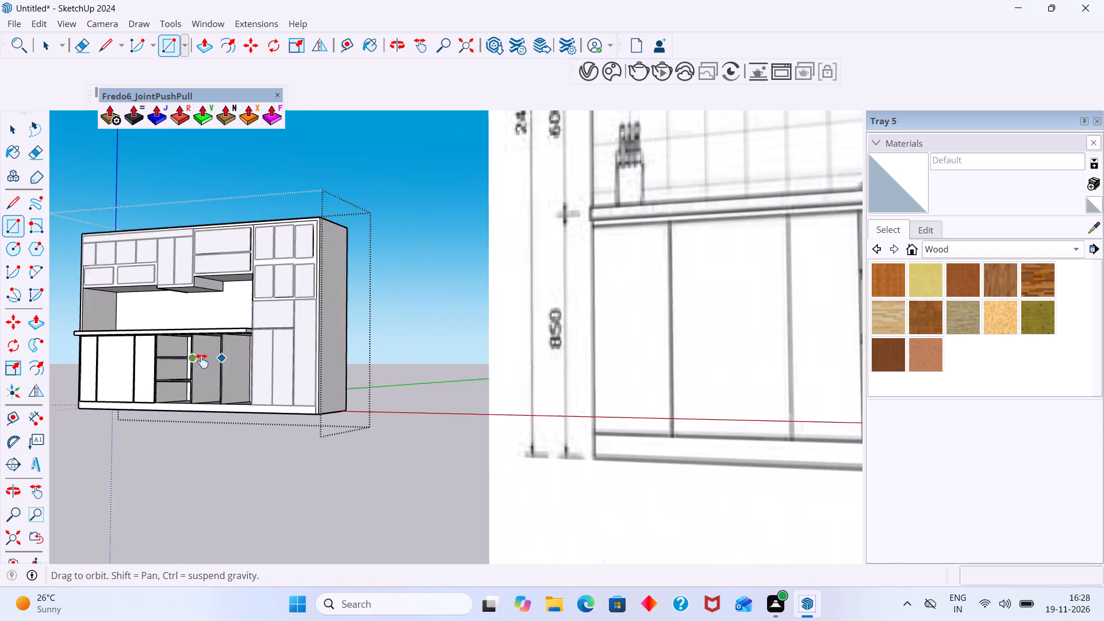
pyautogui.keyDown('shift'); pyautogui.moveTo(202, 361); pyautogui.dragTo(201, 361, button='middle'); pyautogui.keyUp('shift')
pyautogui.scroll(-7, 214, 354)
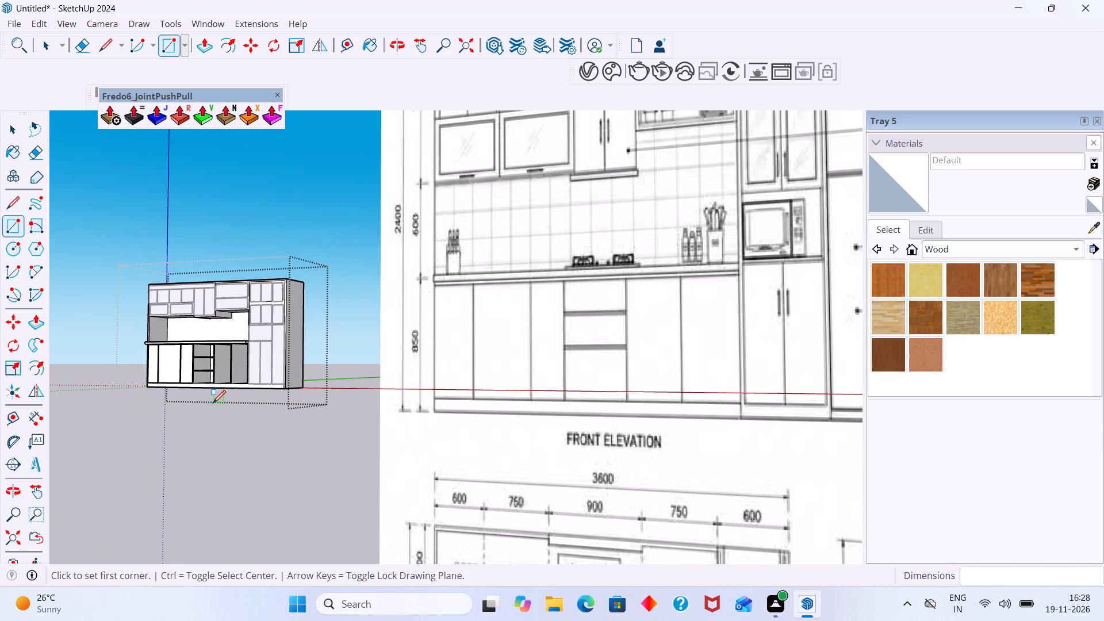
pyautogui.keyDown('shift'); pyautogui.moveTo(210, 404); pyautogui.dragTo(366, 427, button='middle'); pyautogui.keyUp('shift')
pyautogui.scroll(9, 267, 373)
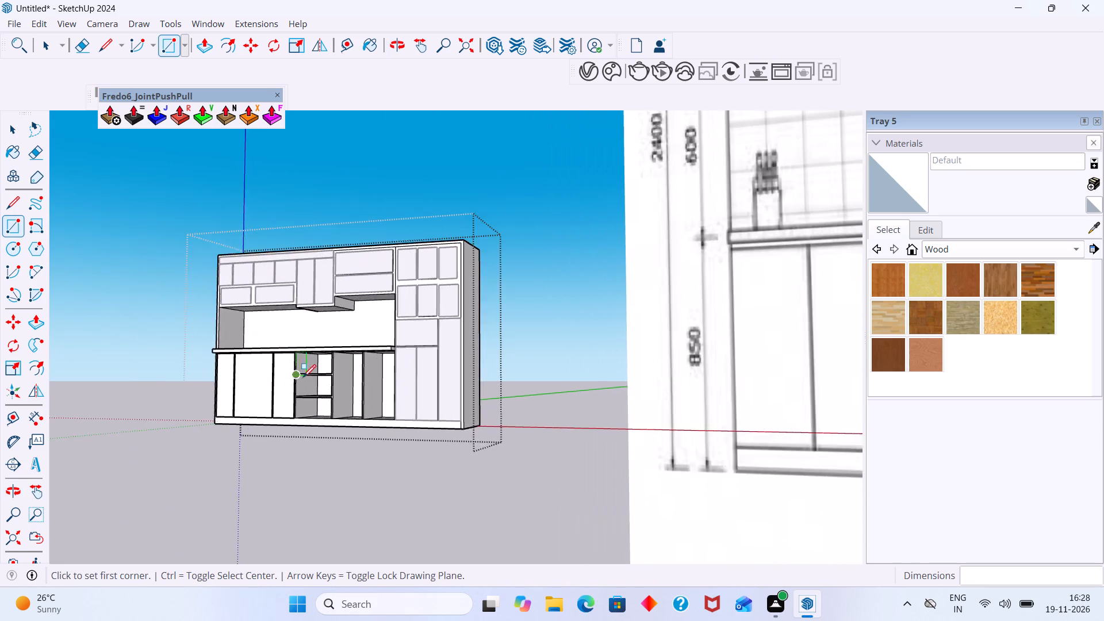
pyautogui.scroll(20, 303, 377)
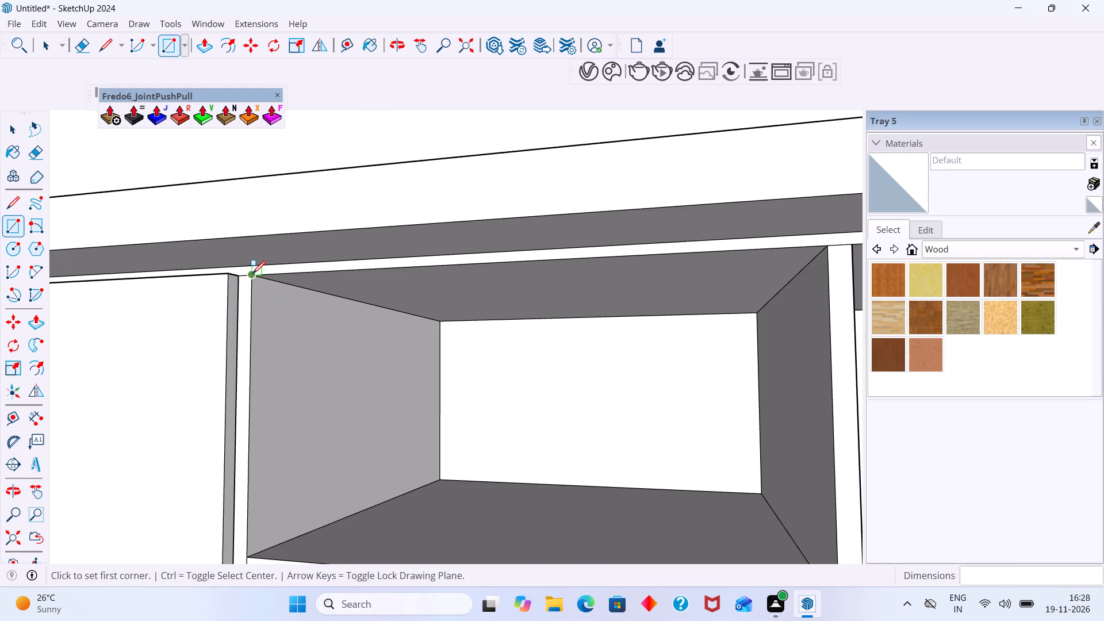
pyautogui.click(252, 274)
pyautogui.scroll(-9, 285, 342)
pyautogui.moveTo(368, 369); pyautogui.dragTo(327, 265, button='middle')
pyautogui.scroll(6, 416, 309)
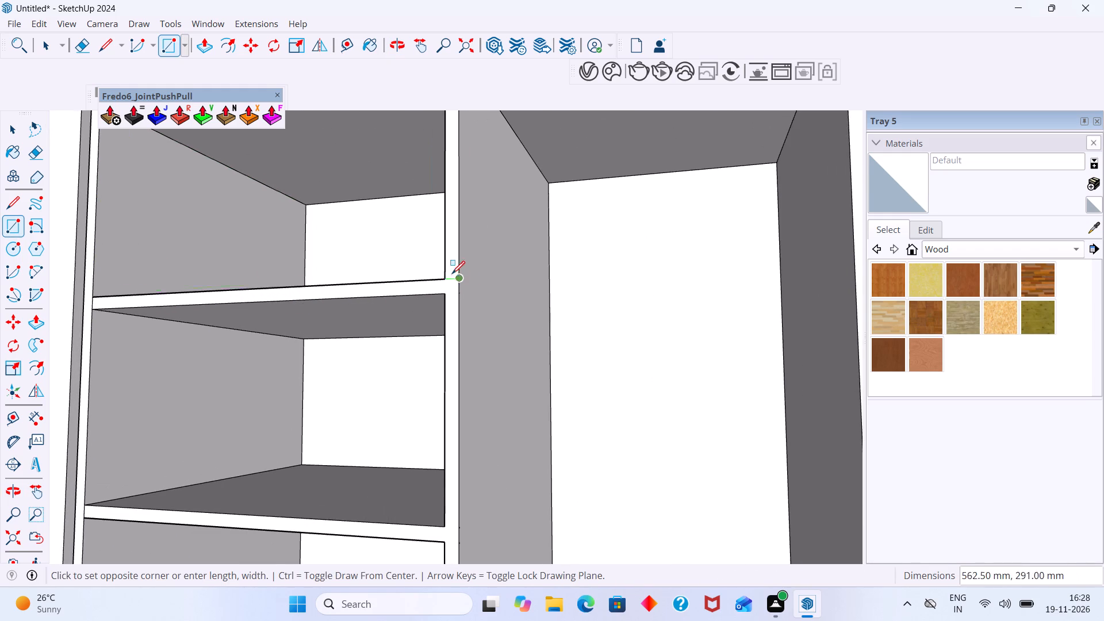
pyautogui.click(442, 279)
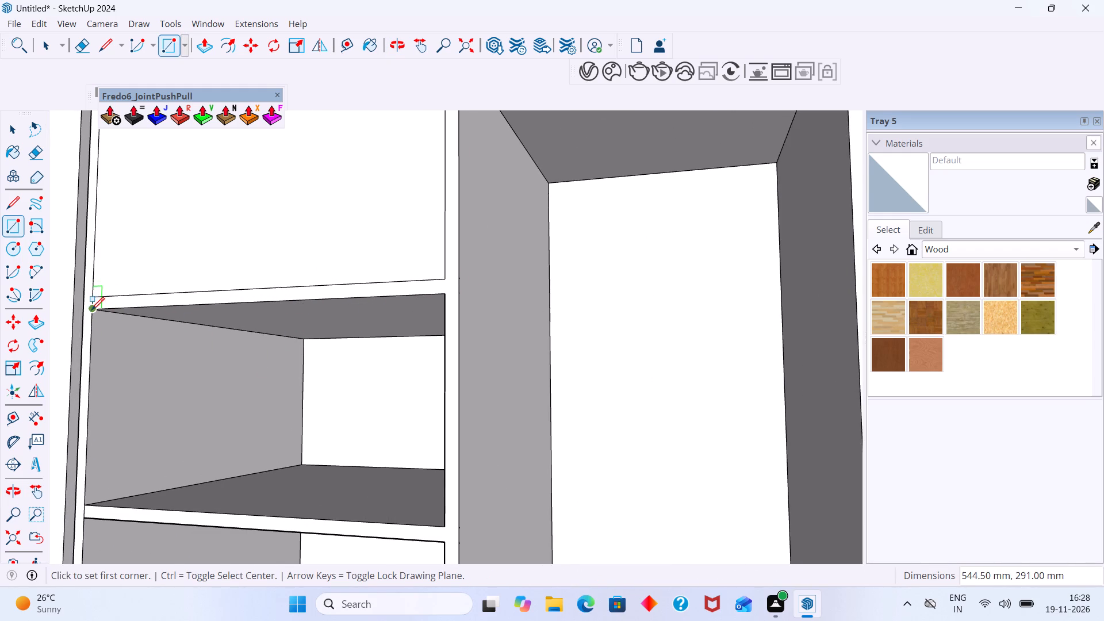
# Draw rectangles over the middle and bottom shelf openings, corner to corner, with the middle one 544.5 × 282 mm.
pyautogui.click(91, 311)
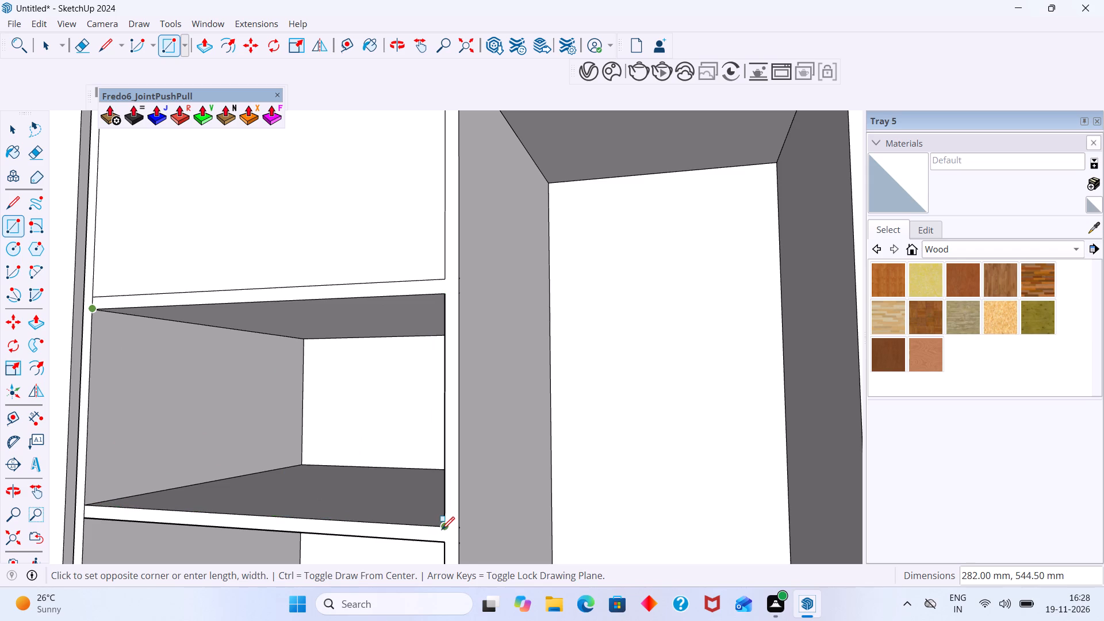
pyautogui.click(442, 530)
pyautogui.scroll(-20, 356, 496)
pyautogui.scroll(-4, 356, 496)
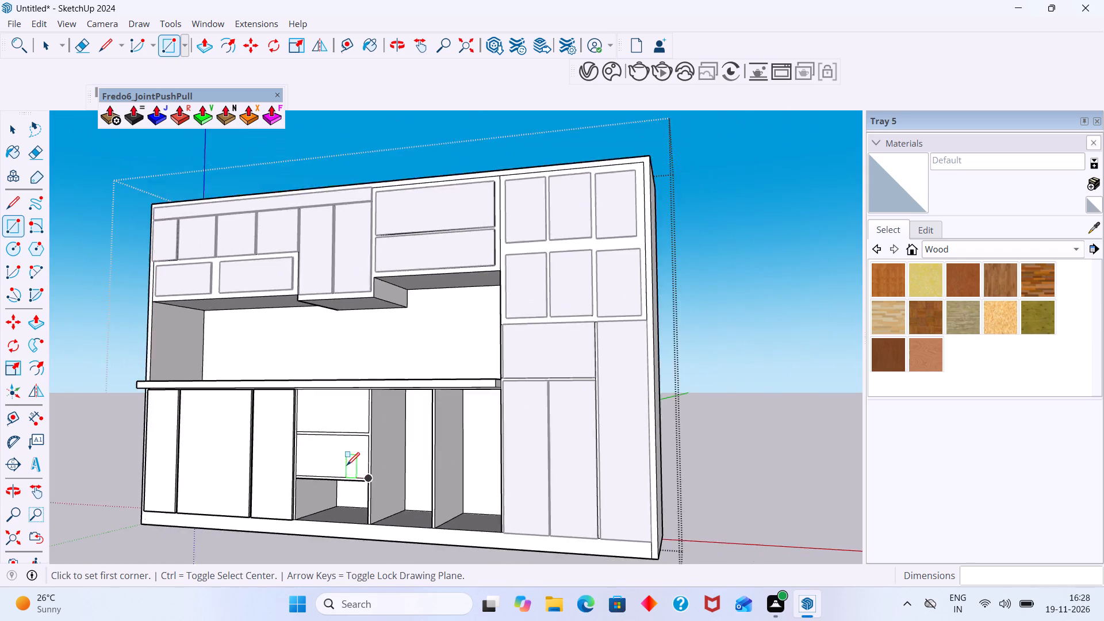
pyautogui.scroll(-11, 347, 465)
pyautogui.scroll(13, 309, 498)
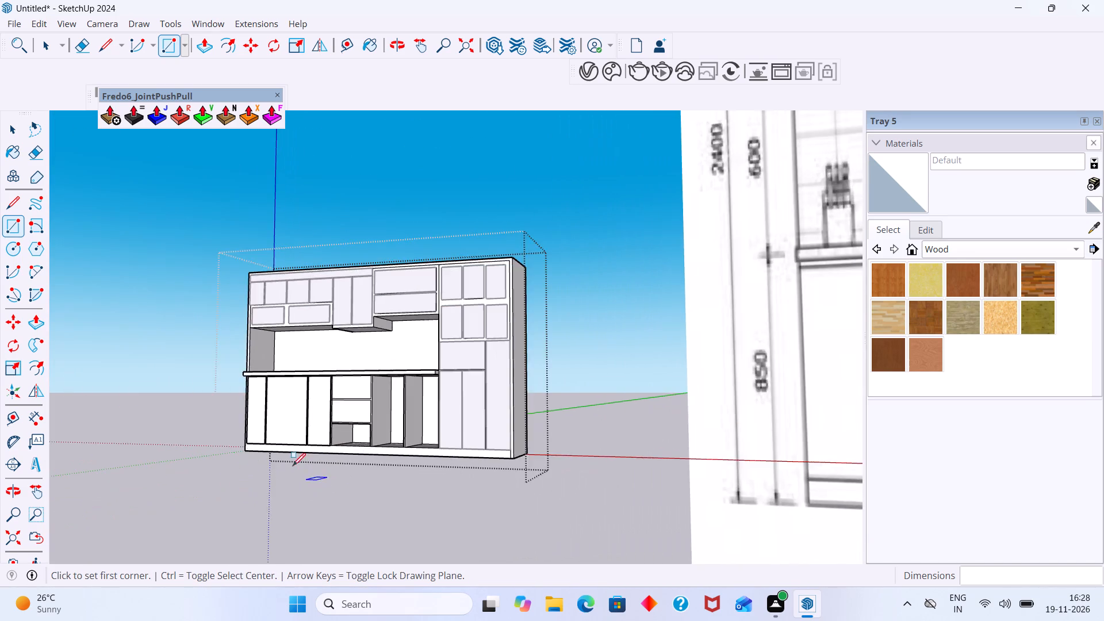
pyautogui.scroll(15, 293, 466)
pyautogui.click(378, 342)
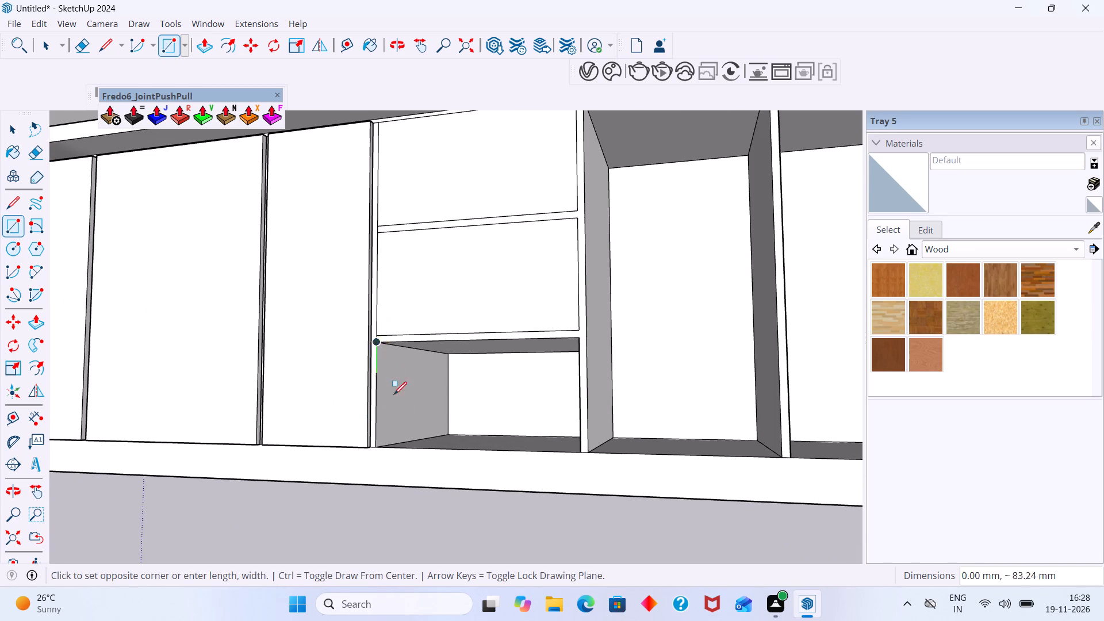
pyautogui.click(578, 455)
pyautogui.press('space')
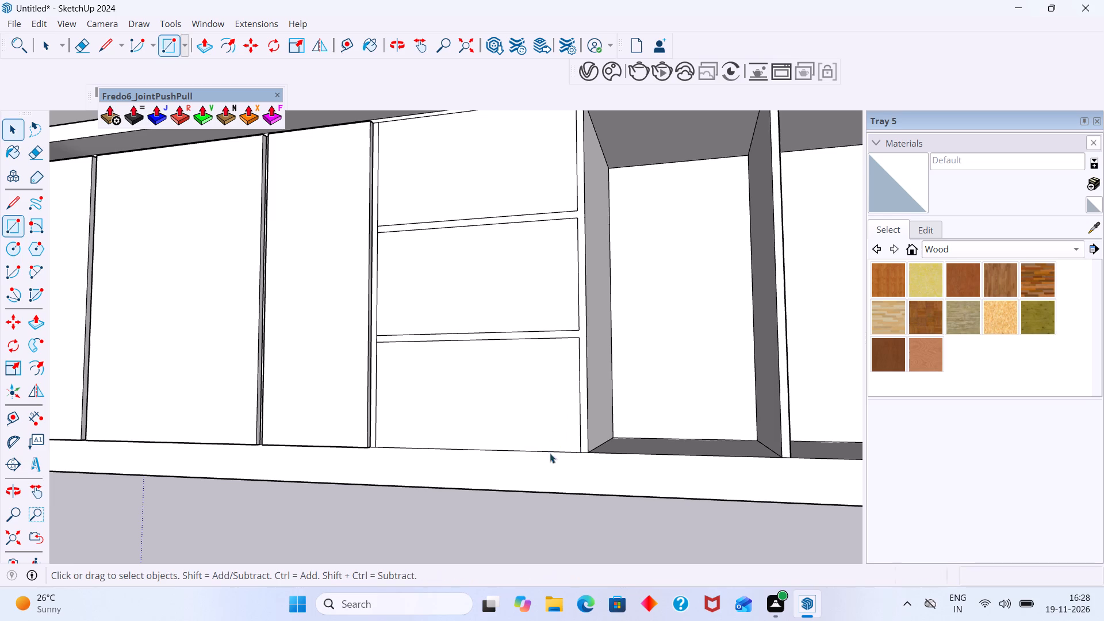
# Make each of the three drawer-front rectangles a separate group, with its face and edges.
pyautogui.doubleClick(485, 186)
pyautogui.rightClick(485, 186)
pyautogui.click(535, 135)
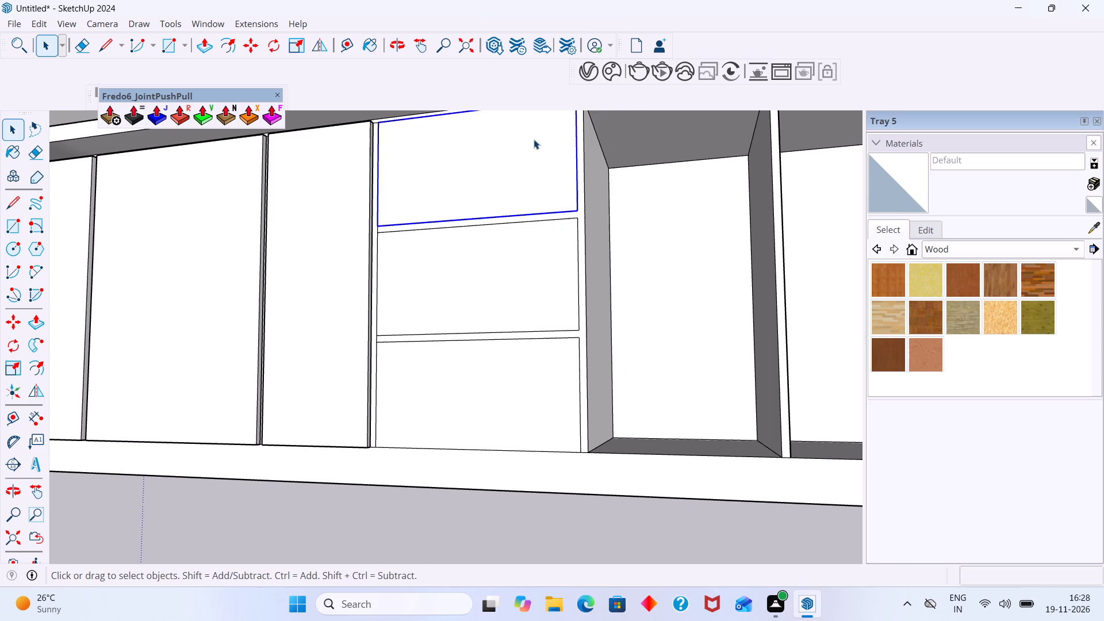
pyautogui.doubleClick(486, 309)
pyautogui.rightClick(489, 308)
pyautogui.click(546, 132)
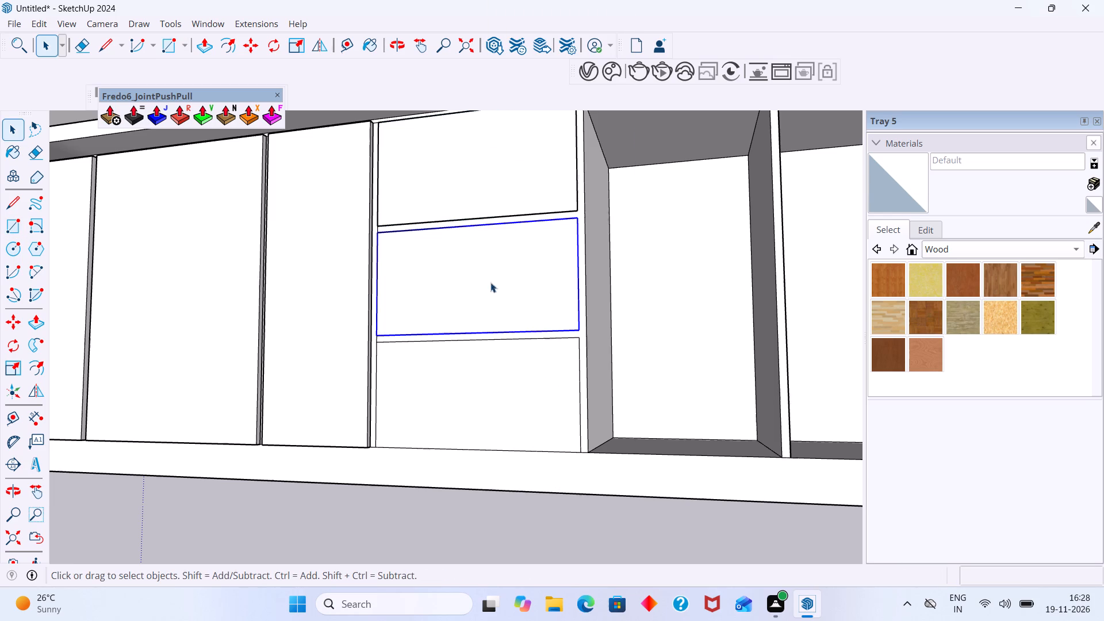
pyautogui.click(461, 345)
pyautogui.doubleClick(458, 347)
pyautogui.rightClick(458, 348)
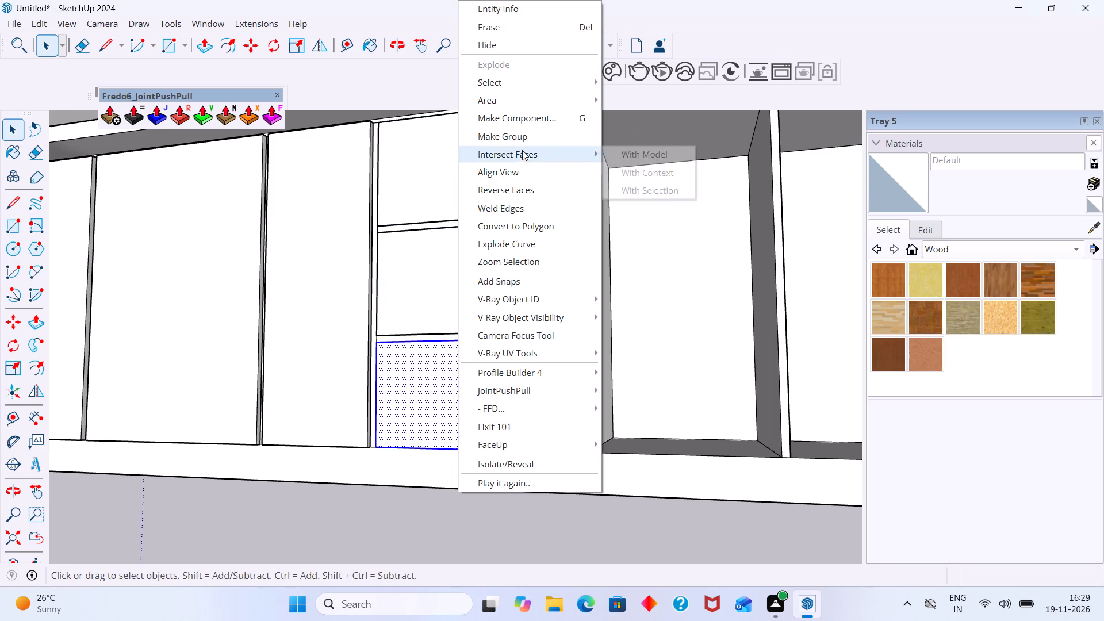
pyautogui.click(520, 136)
pyautogui.doubleClick(493, 155)
pyautogui.click(489, 175)
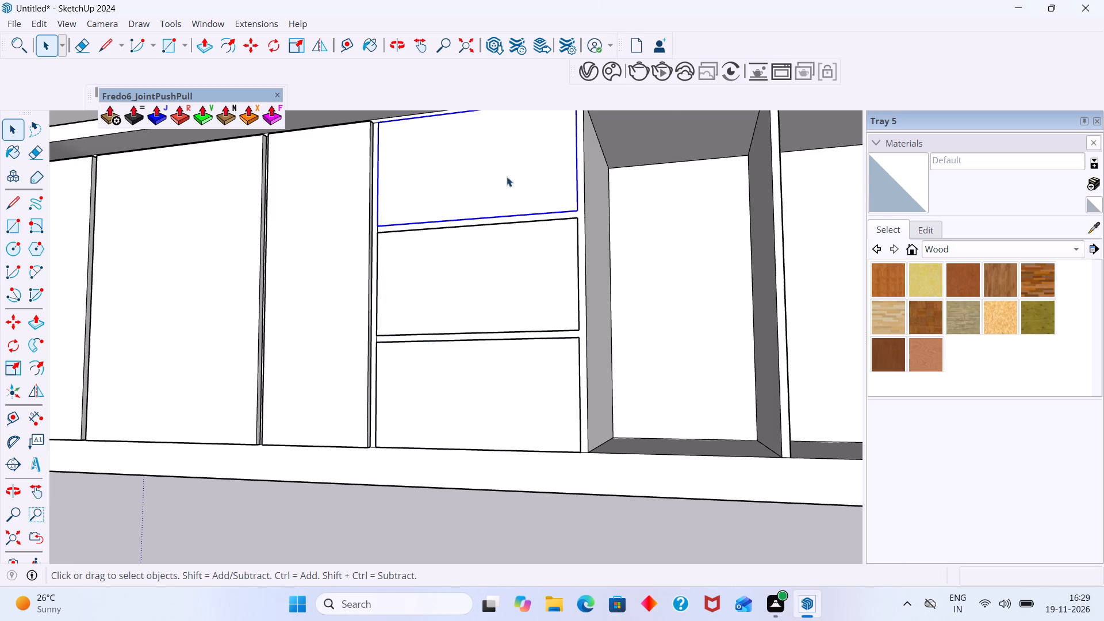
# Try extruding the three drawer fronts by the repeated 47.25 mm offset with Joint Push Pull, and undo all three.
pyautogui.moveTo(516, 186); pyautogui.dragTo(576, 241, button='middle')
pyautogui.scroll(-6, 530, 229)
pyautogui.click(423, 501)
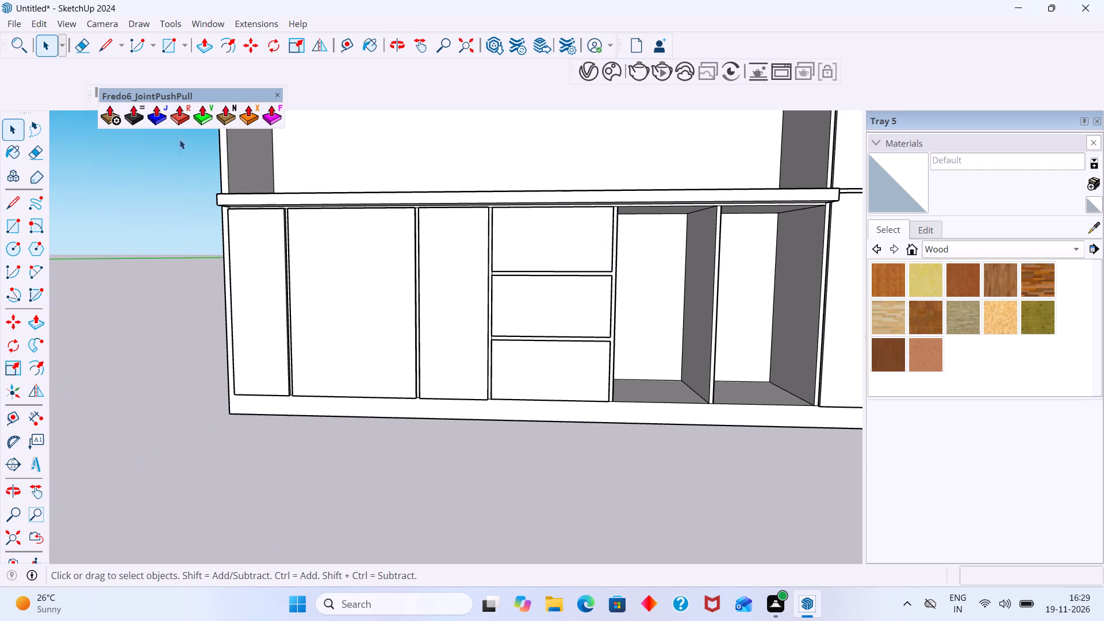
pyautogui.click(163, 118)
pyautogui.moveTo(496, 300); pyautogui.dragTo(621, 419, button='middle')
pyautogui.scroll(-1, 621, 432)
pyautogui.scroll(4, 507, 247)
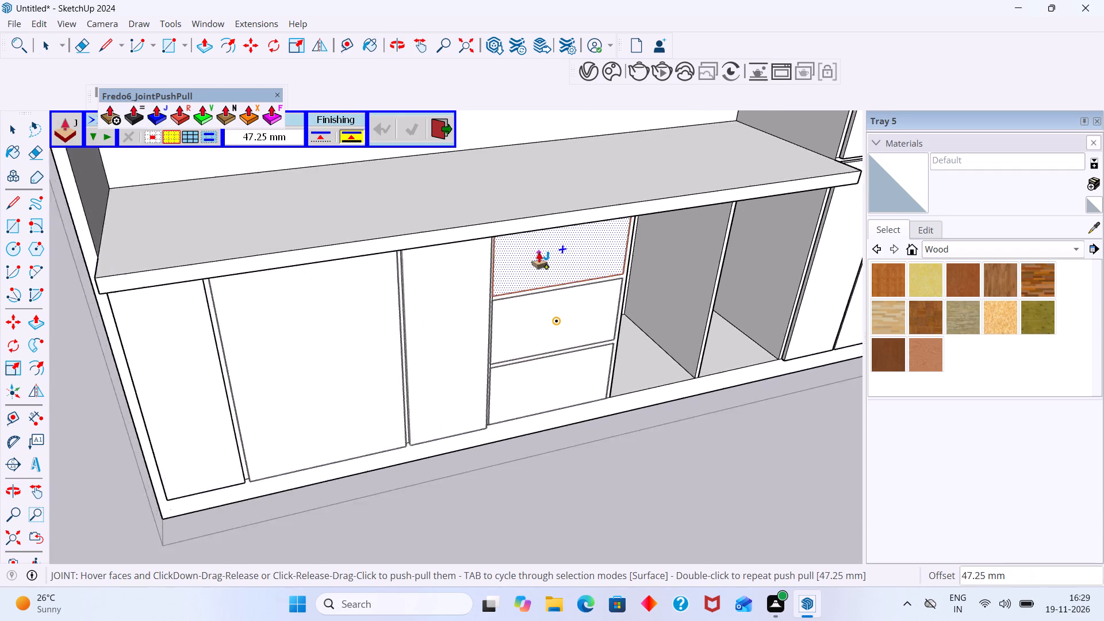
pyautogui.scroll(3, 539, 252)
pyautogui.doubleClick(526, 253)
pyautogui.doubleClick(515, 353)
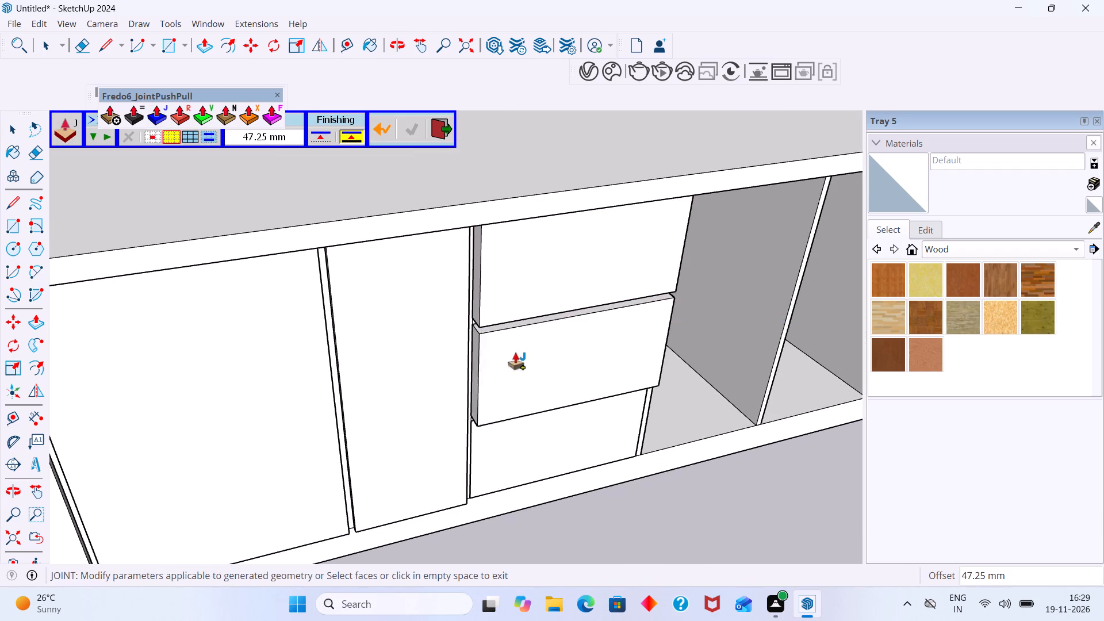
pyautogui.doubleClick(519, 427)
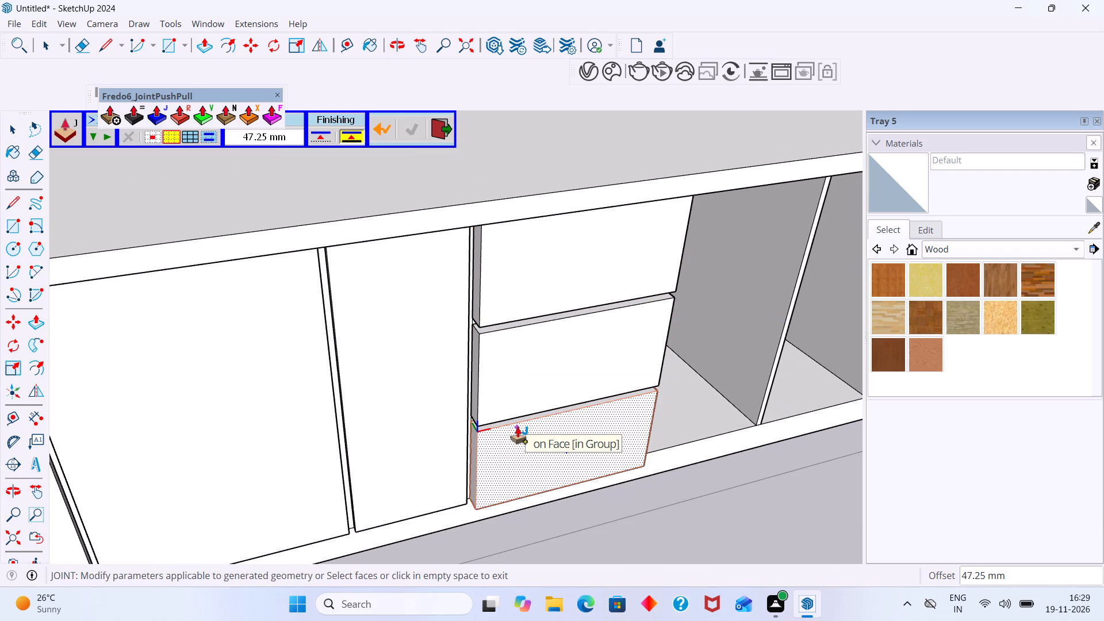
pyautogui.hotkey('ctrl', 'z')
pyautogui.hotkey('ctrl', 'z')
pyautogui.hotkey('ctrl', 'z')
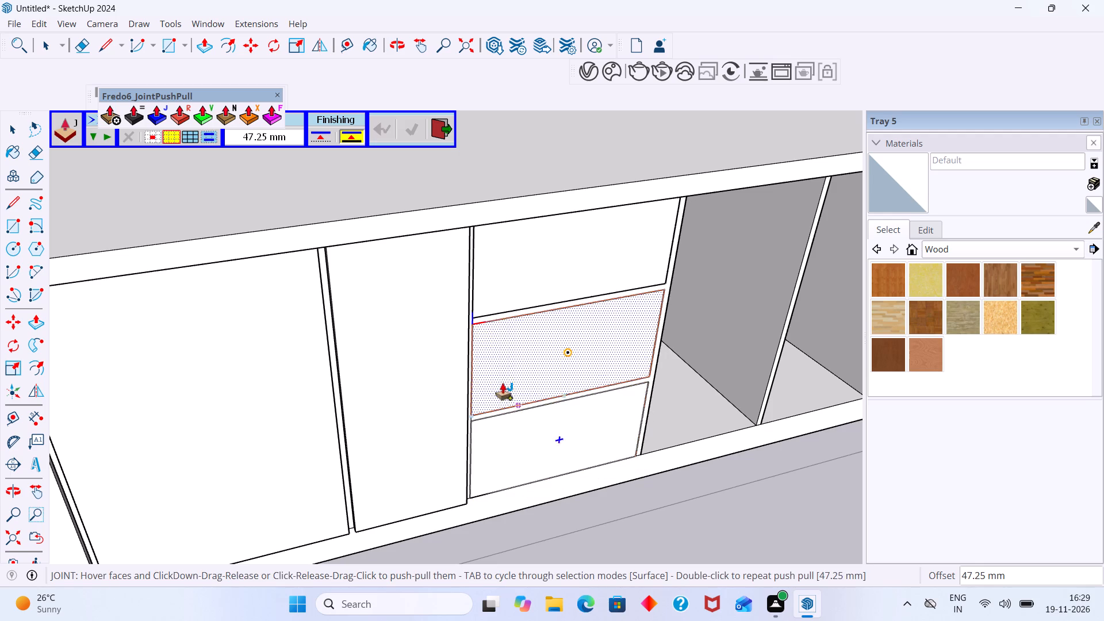
# Extrude the three grouped drawer fronts 18 mm with Joint Push Pull, repeating the offset on the middle and bottom ones.
pyautogui.click(504, 274)
pyautogui.press('1')
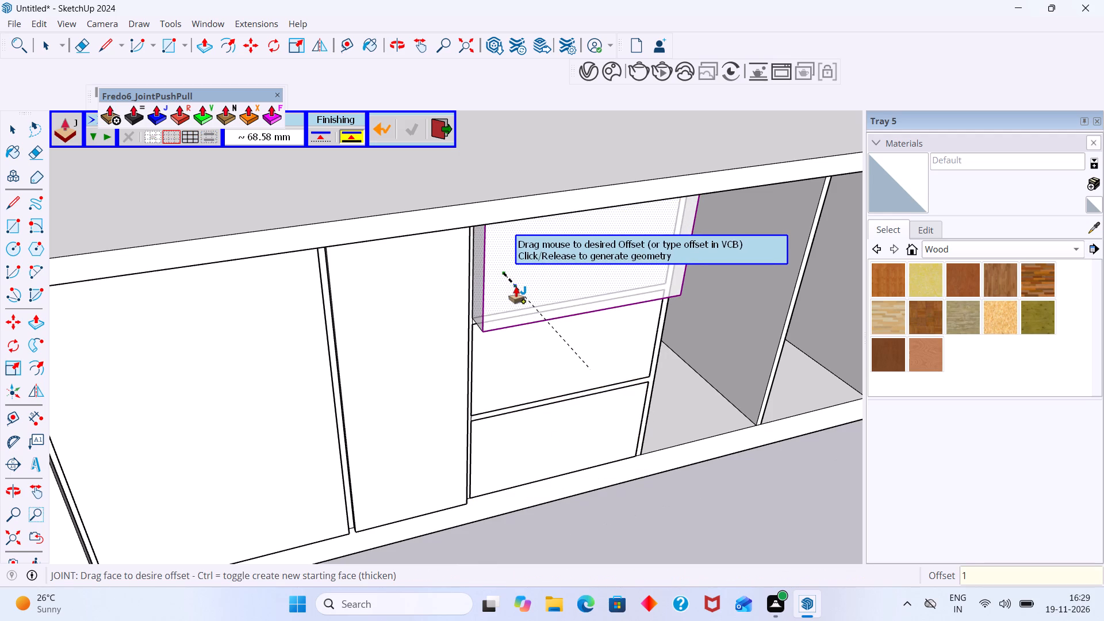
pyautogui.press('8')
pyautogui.press('Return')
pyautogui.doubleClick(507, 349)
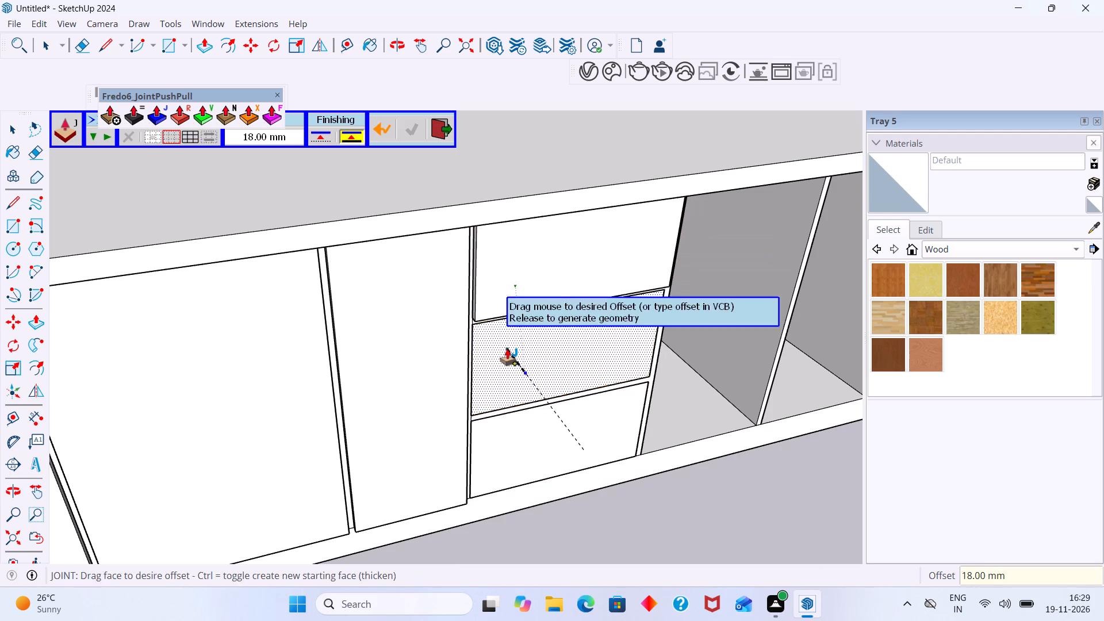
pyautogui.doubleClick(519, 432)
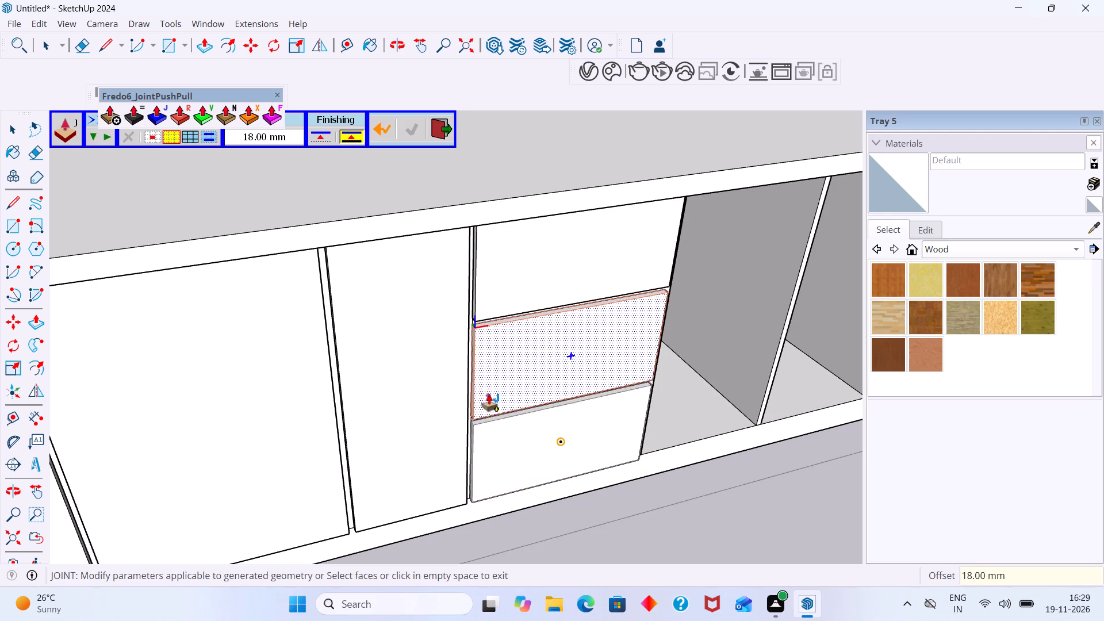
pyautogui.moveTo(489, 394); pyautogui.dragTo(657, 293, button='middle')
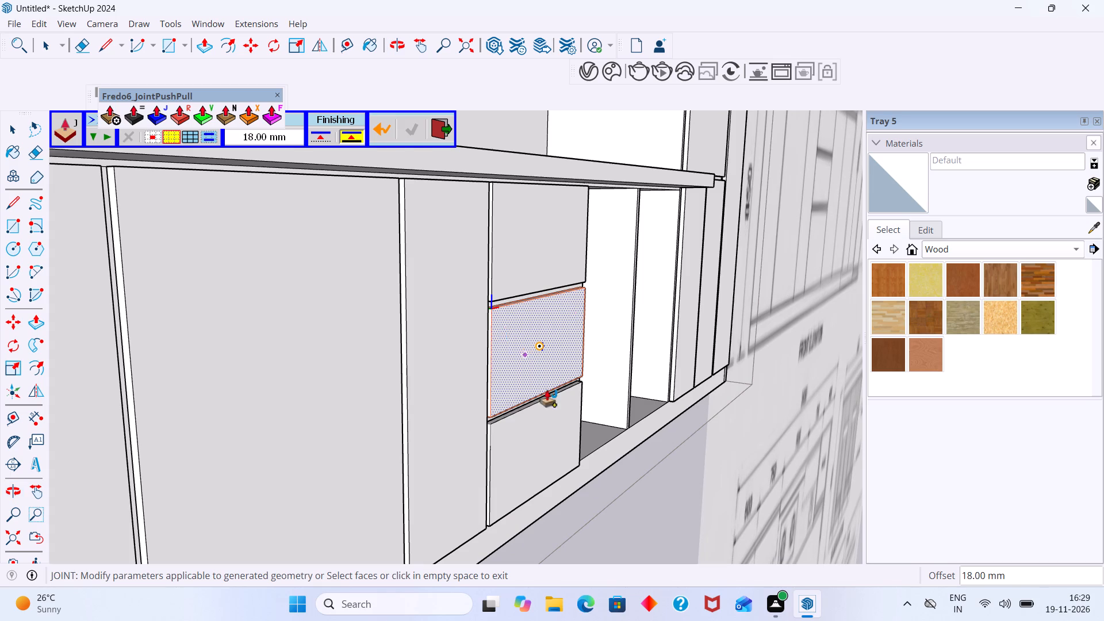
pyautogui.press('space')
pyautogui.click(656, 518)
# Inspect the extruded drawer fronts from several angles and compare the lower cabinets with the reference front elevation.
pyautogui.moveTo(427, 330); pyautogui.dragTo(317, 352, button='middle')
pyautogui.scroll(4, 377, 319)
pyautogui.moveTo(328, 312); pyautogui.dragTo(489, 317, button='middle')
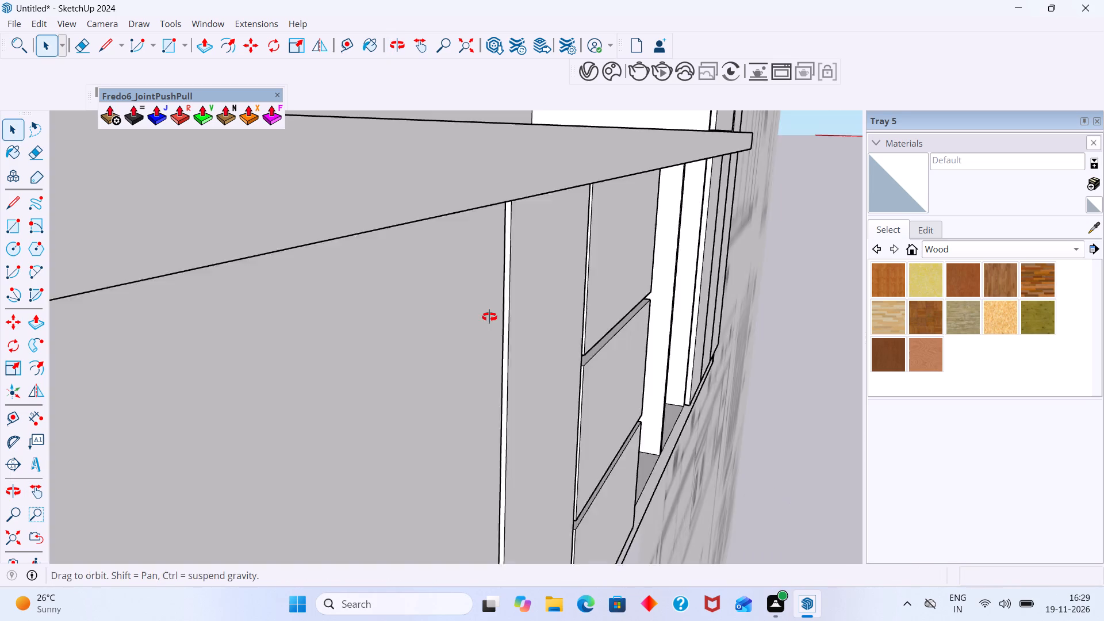
pyautogui.moveTo(489, 317); pyautogui.dragTo(492, 317, button='middle')
pyautogui.scroll(3, 577, 268)
pyautogui.moveTo(574, 244); pyautogui.dragTo(442, 235, button='middle')
pyautogui.scroll(-10, 481, 229)
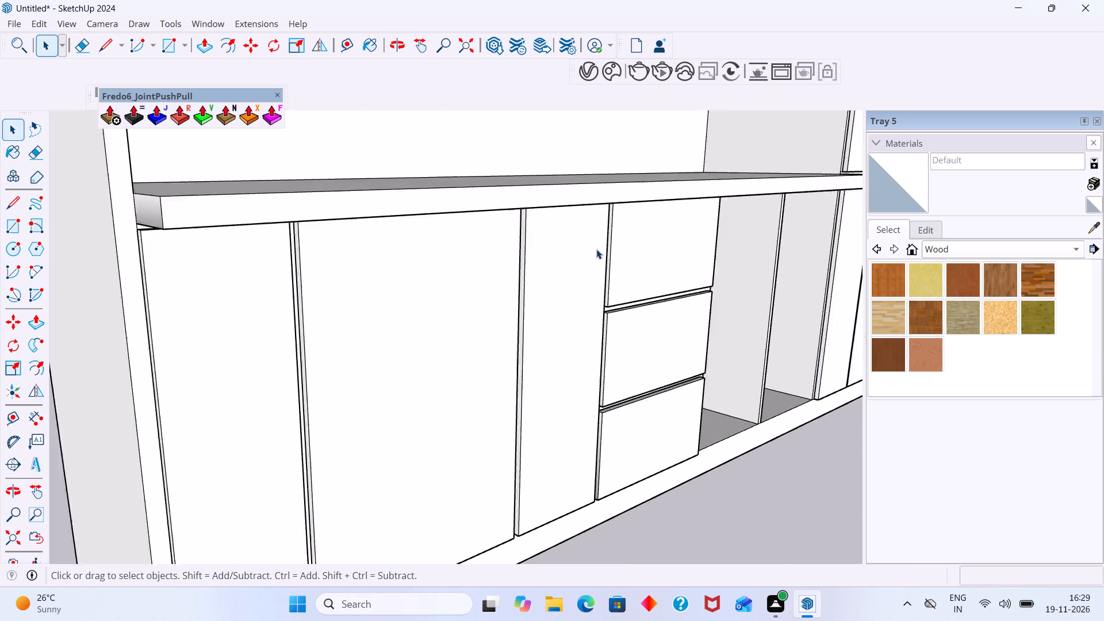
pyautogui.scroll(-8, 596, 249)
pyautogui.moveTo(687, 298); pyautogui.dragTo(534, 309, button='middle')
pyautogui.scroll(-3, 551, 306)
pyautogui.moveTo(592, 313); pyautogui.dragTo(499, 292, button='middle')
pyautogui.scroll(4, 591, 293)
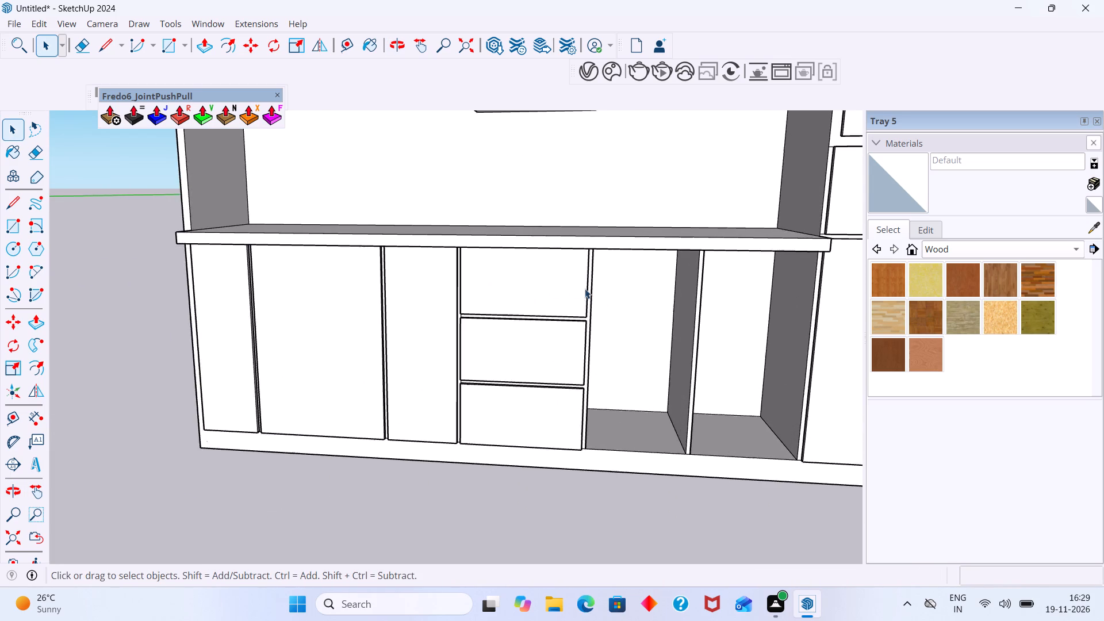
pyautogui.scroll(-8, 588, 291)
pyautogui.keyDown('shift'); pyautogui.moveTo(576, 307); pyautogui.dragTo(252, 315, button='middle'); pyautogui.keyUp('shift')
pyautogui.keyDown('shift'); pyautogui.scroll(-10, 252, 313); pyautogui.keyUp('shift')
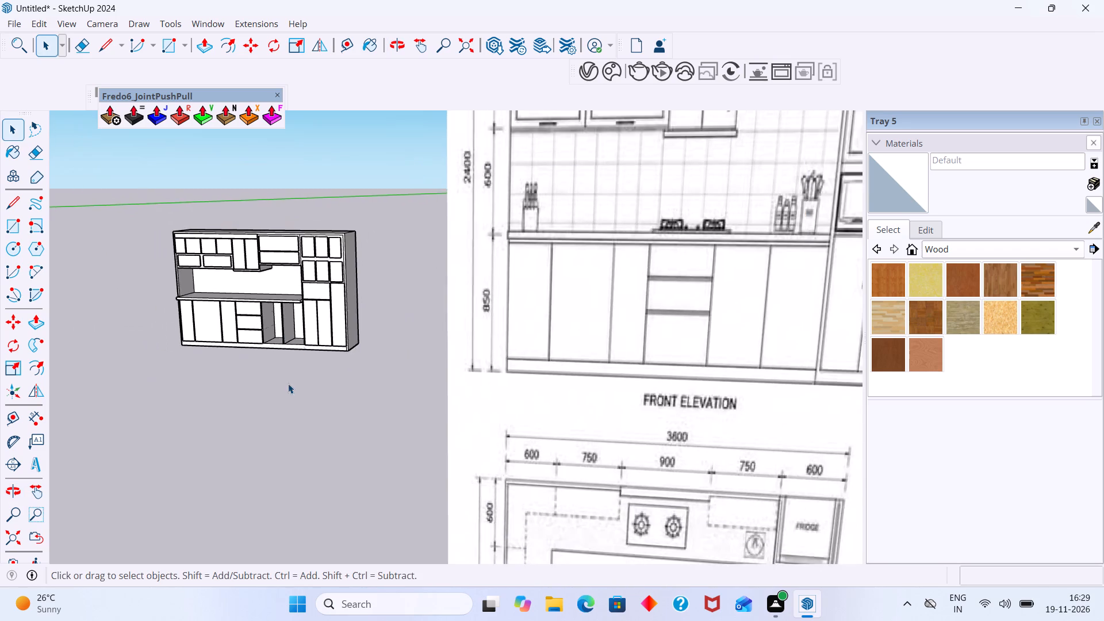
pyautogui.keyDown('shift'); pyautogui.scroll(-4, 288, 384); pyautogui.keyUp('shift')
pyautogui.moveTo(328, 402); pyautogui.dragTo(378, 343, button='middle')
pyautogui.scroll(-2, 373, 344)
pyautogui.moveTo(361, 367); pyautogui.dragTo(491, 365, button='middle')
pyautogui.keyDown('shift'); pyautogui.moveTo(405, 356); pyautogui.dragTo(454, 358, button='middle'); pyautogui.keyUp('shift')
pyautogui.scroll(14, 335, 319)
pyautogui.scroll(-6, 413, 298)
pyautogui.moveTo(423, 321); pyautogui.dragTo(183, 313, button='middle')
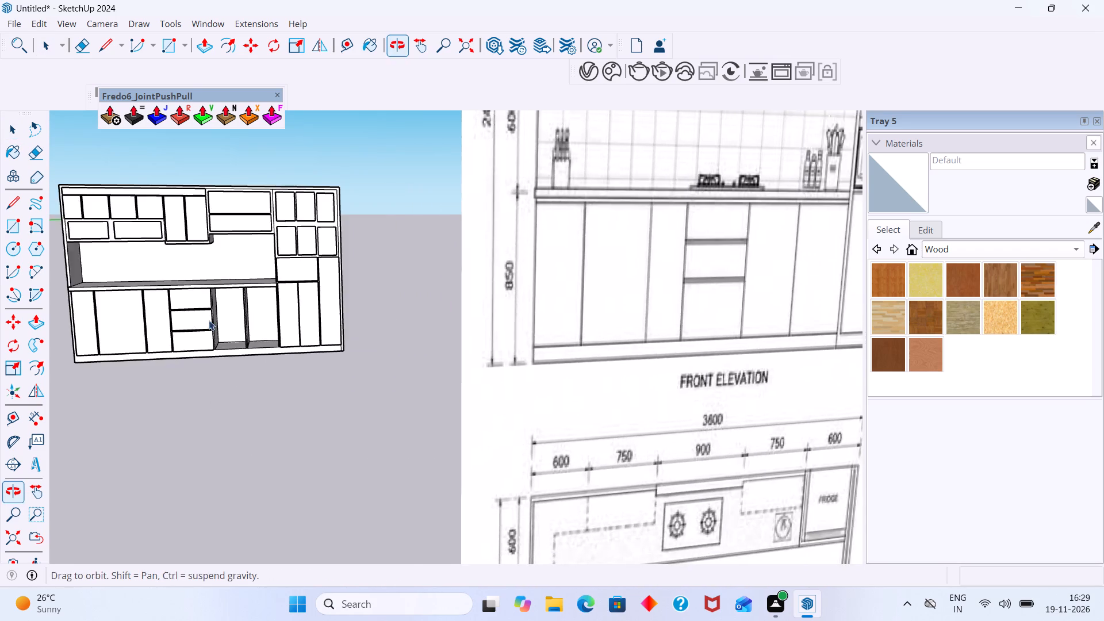
pyautogui.scroll(-4, 209, 320)
pyautogui.moveTo(259, 343); pyautogui.dragTo(300, 375, button='middle')
# Draw a rectangle corner to corner over the open compartment directly beside the drawer fronts.
pyautogui.scroll(6, 258, 353)
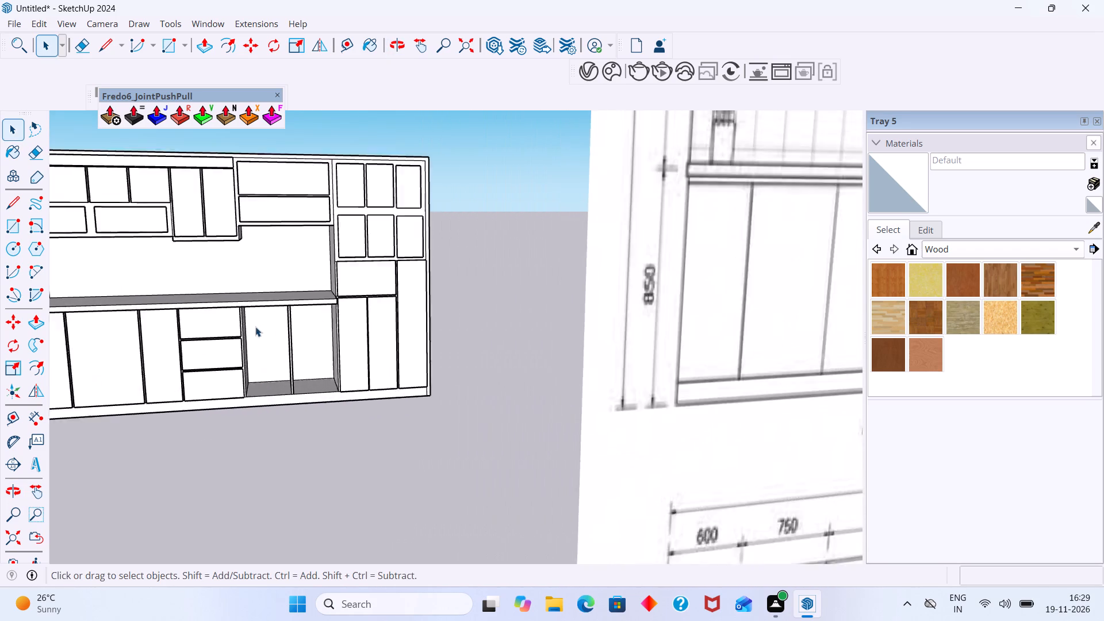
pyautogui.scroll(4, 255, 327)
pyautogui.moveTo(257, 316); pyautogui.dragTo(323, 306, button='middle')
pyautogui.scroll(9, 212, 318)
pyautogui.moveTo(264, 293); pyautogui.dragTo(149, 212, button='middle')
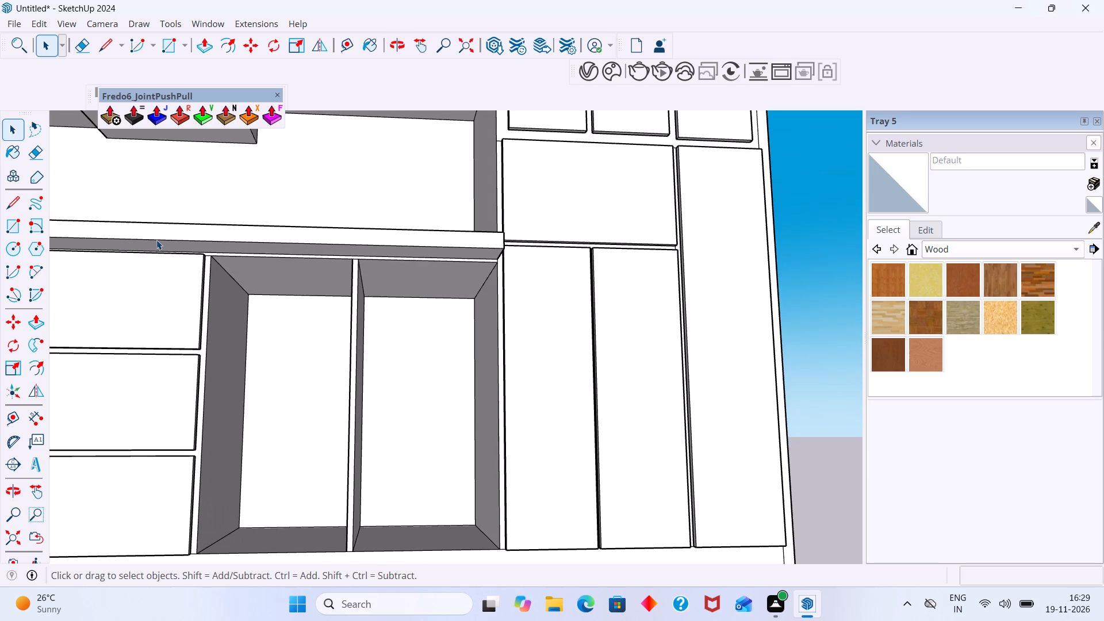
pyautogui.press('r')
pyautogui.scroll(13, 169, 285)
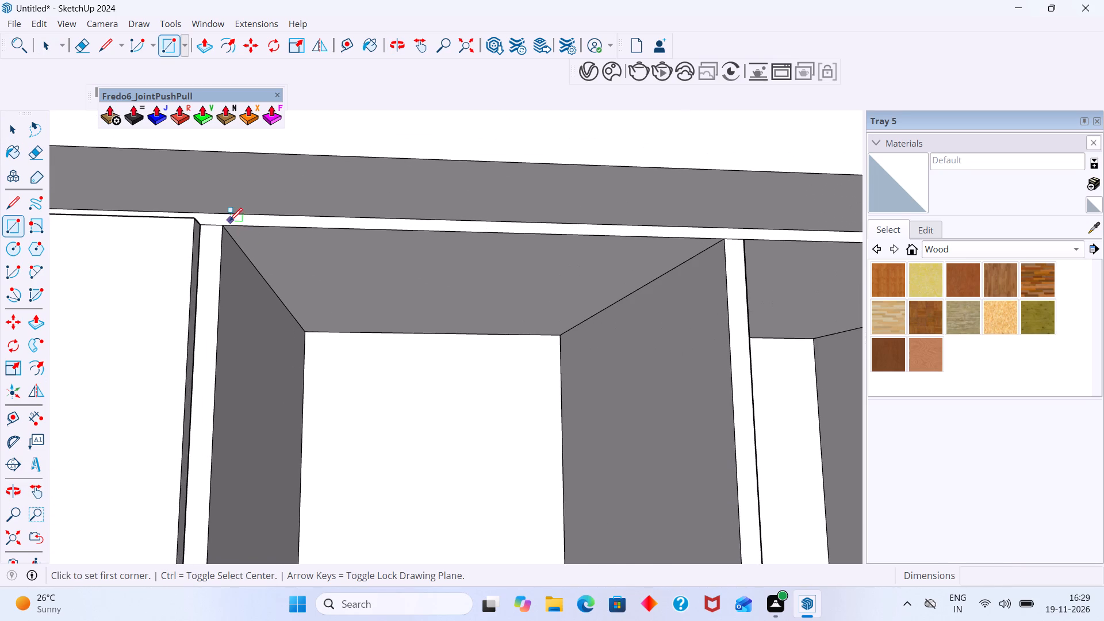
pyautogui.click(221, 225)
pyautogui.scroll(-7, 257, 304)
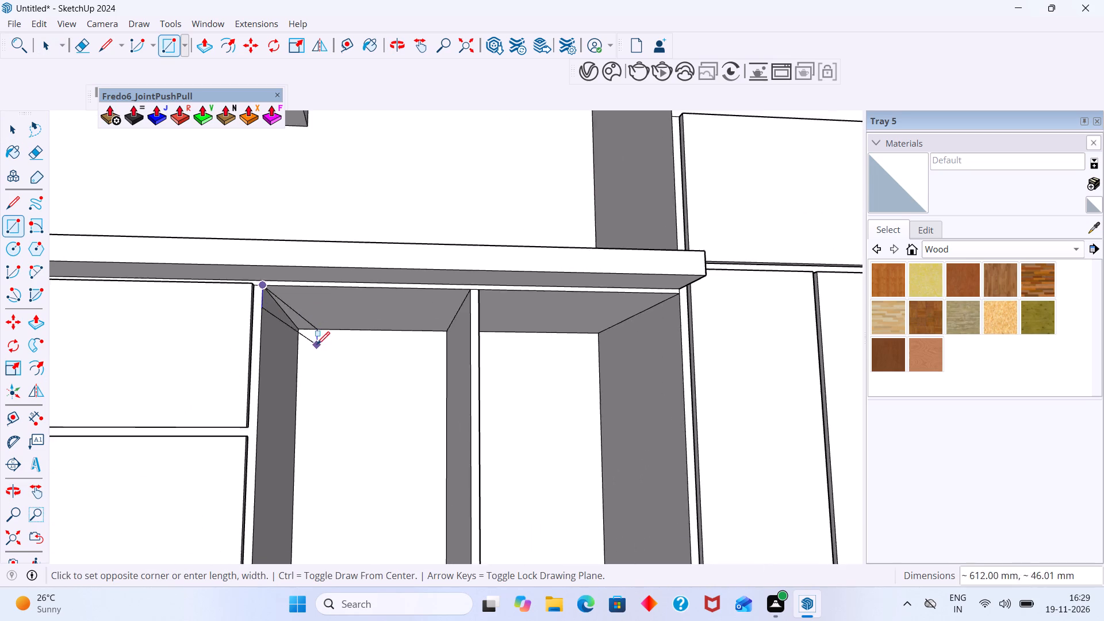
pyautogui.keyDown('shift'); pyautogui.moveTo(317, 344); pyautogui.dragTo(325, 229, button='middle'); pyautogui.keyUp('shift')
pyautogui.scroll(-6, 324, 249)
pyautogui.moveTo(359, 373); pyautogui.dragTo(364, 277, button='middle')
pyautogui.scroll(8, 374, 297)
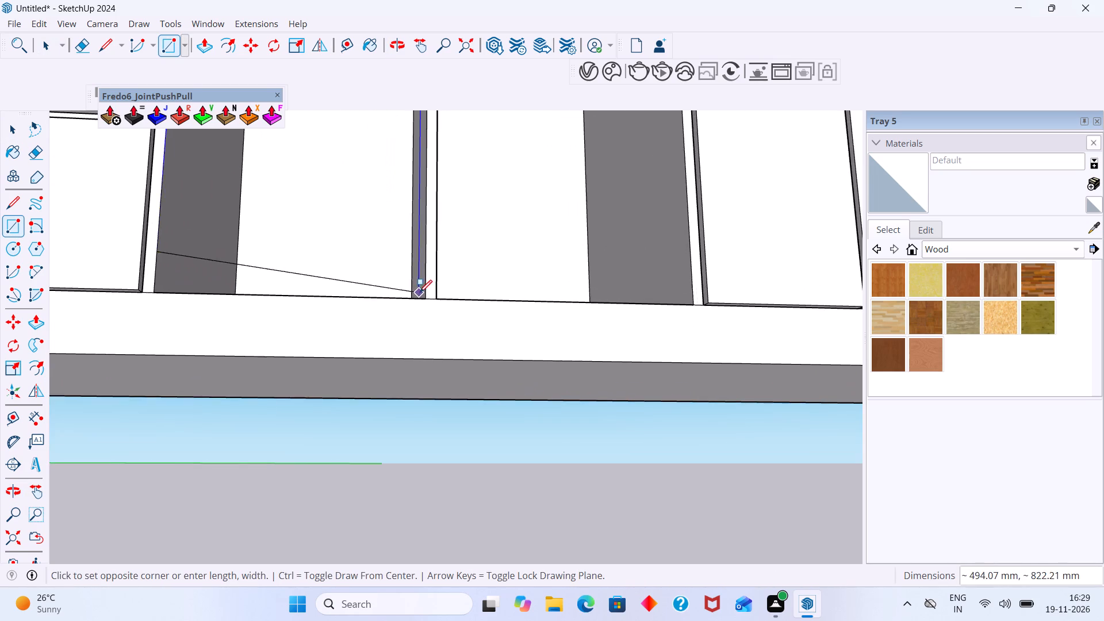
pyautogui.scroll(6, 429, 296)
pyautogui.click(420, 300)
pyautogui.press('space')
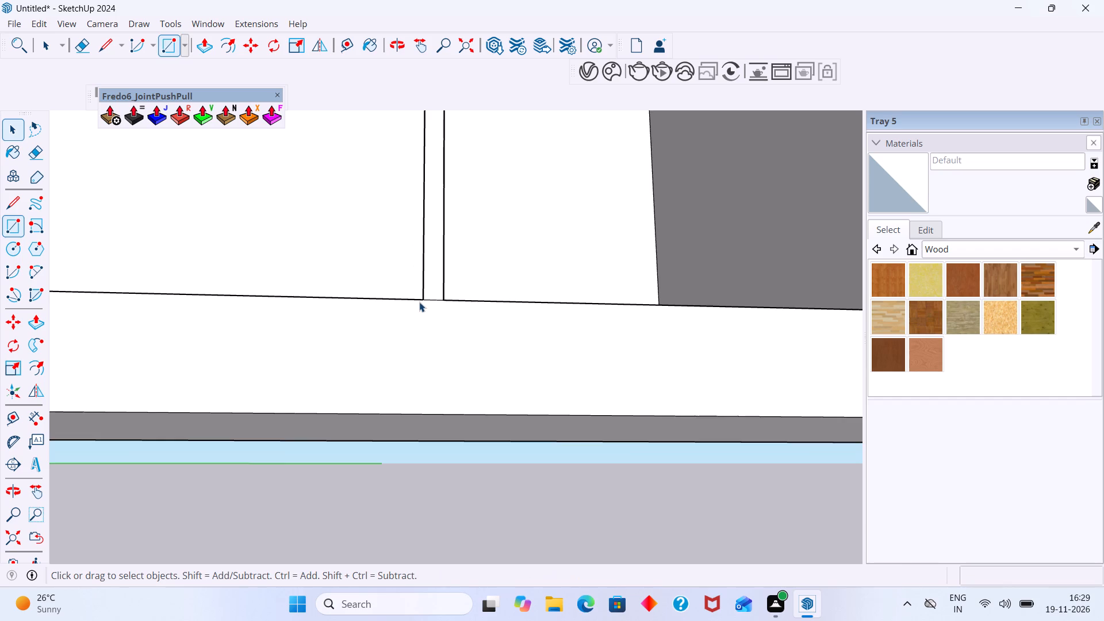
# Make the new door rectangle beside the drawers a group, with its face and edges.
pyautogui.scroll(-15, 419, 302)
pyautogui.moveTo(393, 341); pyautogui.dragTo(418, 381, button='middle')
pyautogui.scroll(4, 347, 277)
pyautogui.doubleClick(336, 271)
pyautogui.rightClick(340, 273)
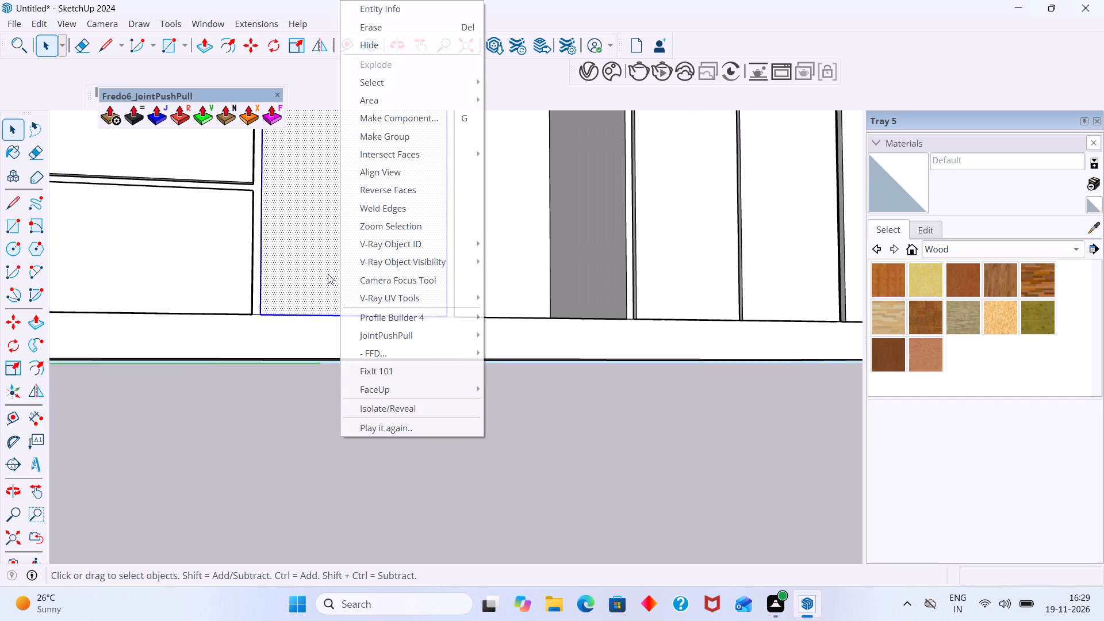
pyautogui.click(391, 131)
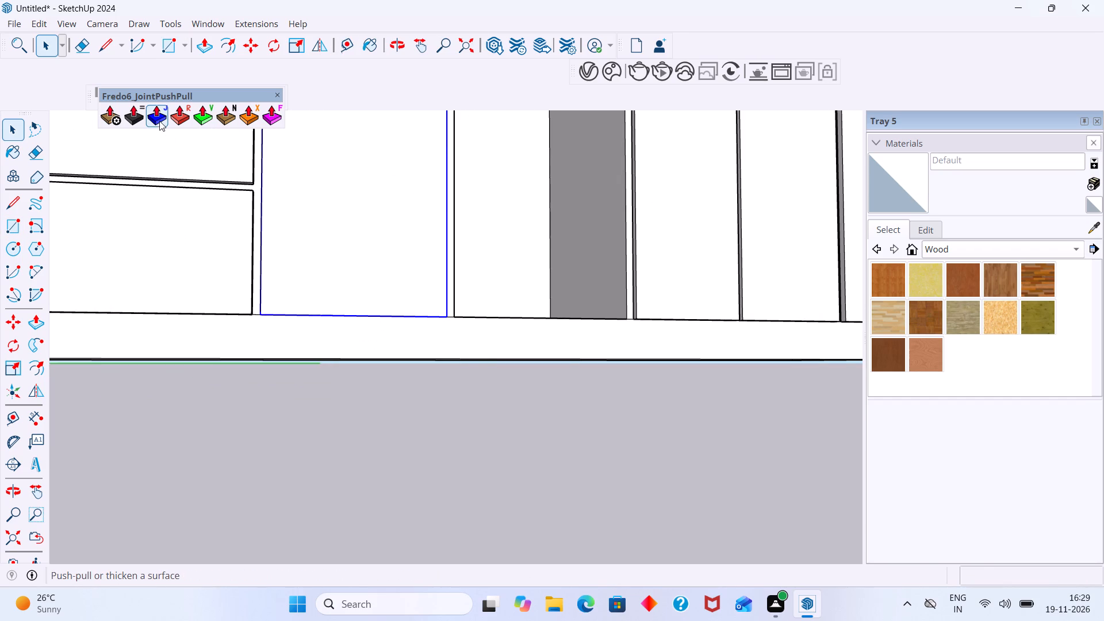
# Extrude the grouped door panel beside the drawers by the repeated 18 mm offset with Joint Push Pull.
pyautogui.click(159, 121)
pyautogui.doubleClick(296, 187)
pyautogui.scroll(-3, 309, 204)
pyautogui.moveTo(342, 244); pyautogui.dragTo(520, 372, button='middle')
pyautogui.scroll(-3, 449, 344)
pyautogui.press('space')
pyautogui.click(457, 388)
# Copy the new door panel onto the last open compartment, aligning its upper corner with the opening's corner.
pyautogui.scroll(-12, 442, 365)
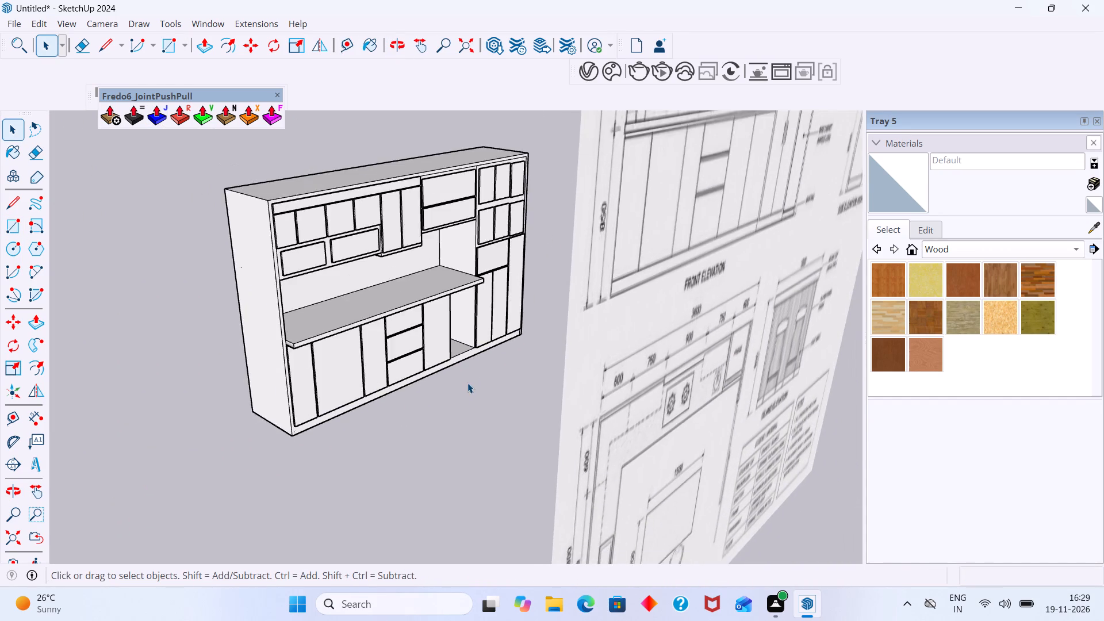
pyautogui.scroll(-3, 467, 383)
pyautogui.moveTo(478, 381); pyautogui.dragTo(251, 317, button='middle')
pyautogui.scroll(10, 420, 351)
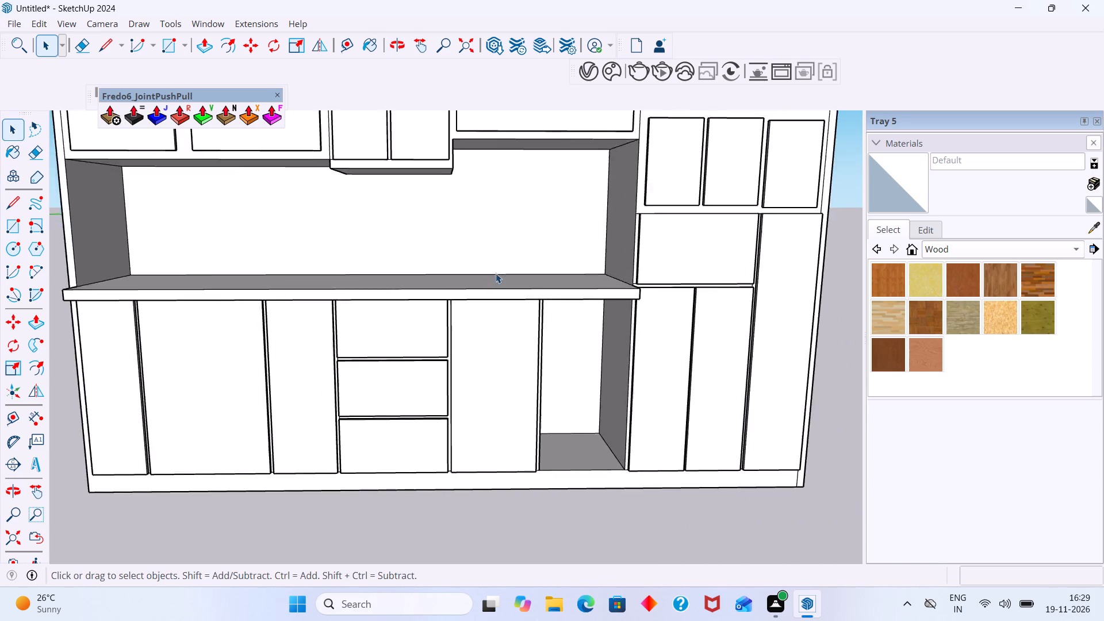
pyautogui.scroll(7, 496, 273)
pyautogui.moveTo(488, 308); pyautogui.dragTo(477, 239, button='middle')
pyautogui.scroll(6, 433, 292)
pyautogui.scroll(-1, 445, 305)
pyautogui.scroll(6, 441, 324)
pyautogui.click(428, 311)
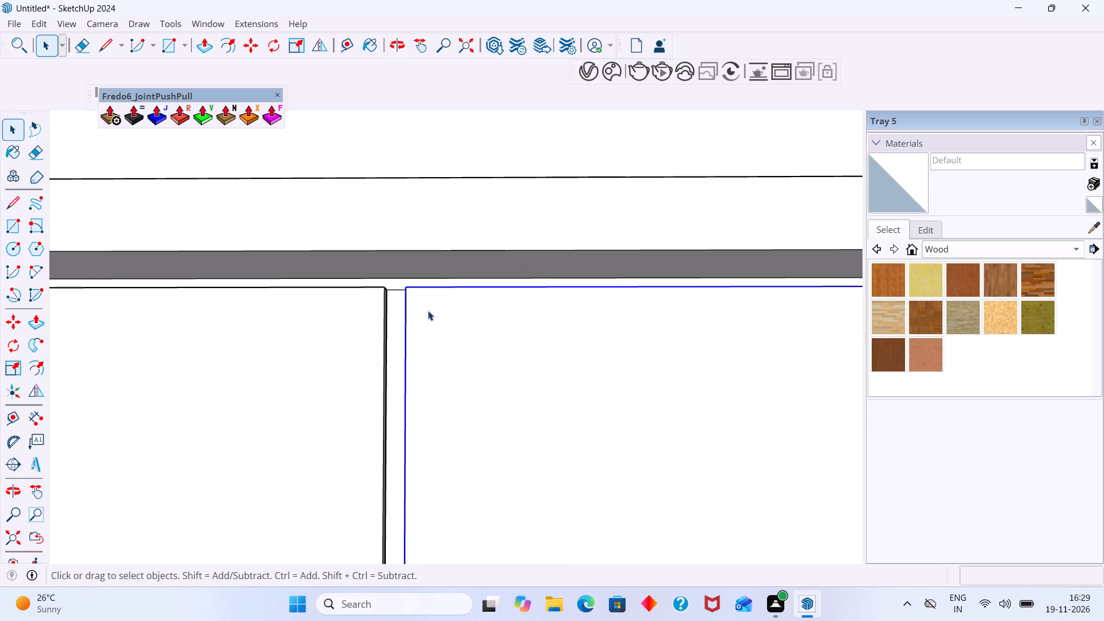
pyautogui.press('m')
pyautogui.moveTo(413, 290); pyautogui.dragTo(543, 308, button='middle')
pyautogui.scroll(7, 419, 283)
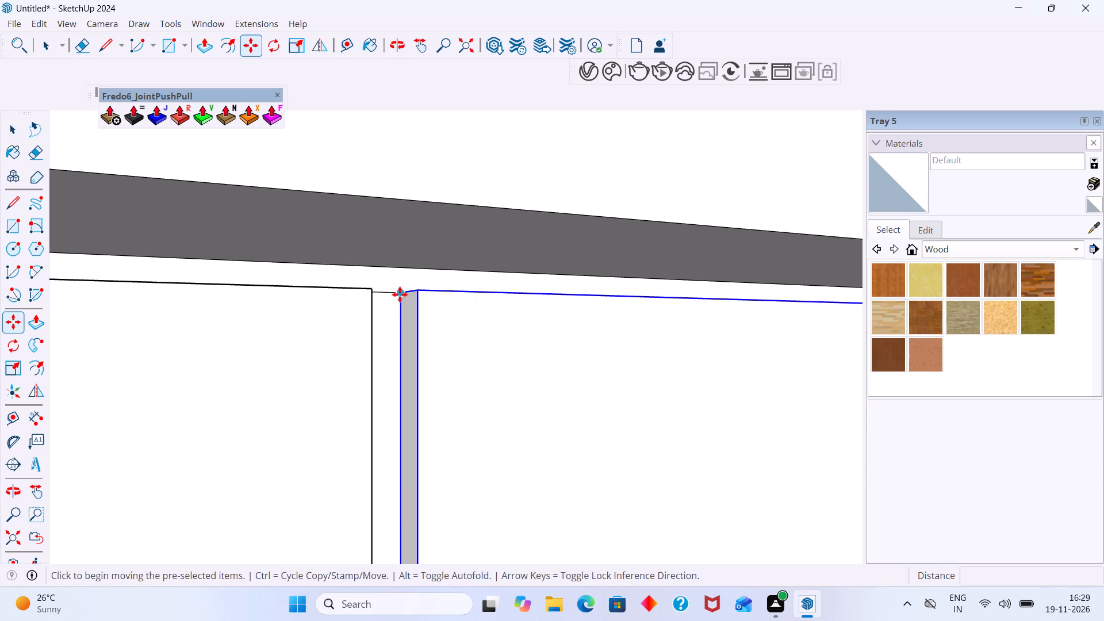
pyautogui.click(400, 293)
pyautogui.scroll(-4, 538, 288)
pyautogui.keyDown('shift'); pyautogui.moveTo(698, 309); pyautogui.dragTo(587, 308, button='middle'); pyautogui.keyUp('shift')
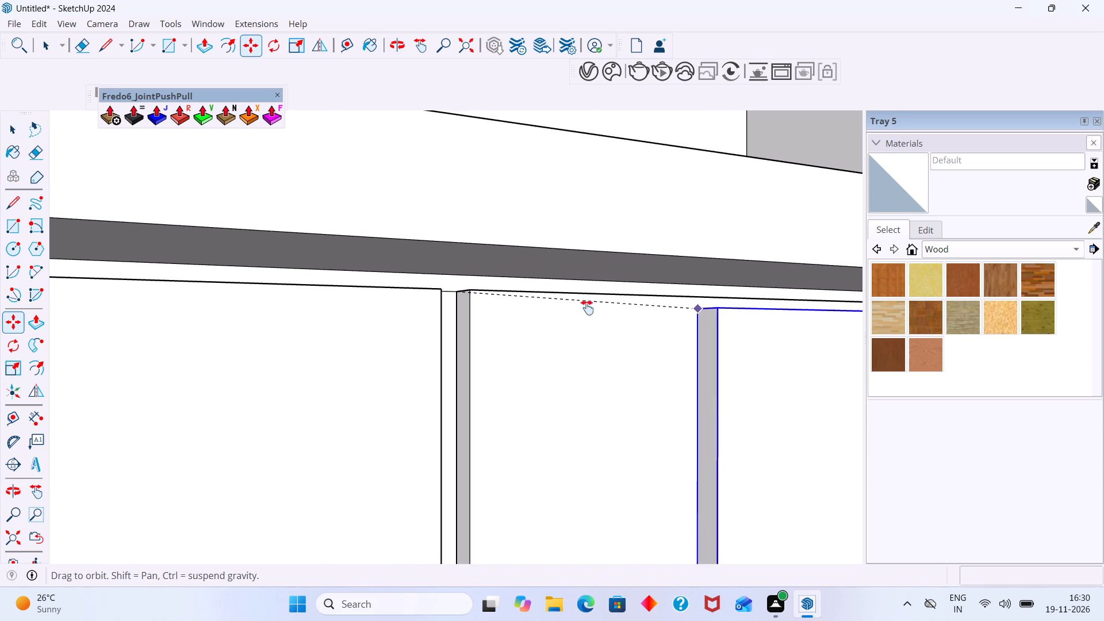
pyautogui.keyDown('shift'); pyautogui.moveTo(587, 308); pyautogui.dragTo(496, 308, button='middle'); pyautogui.keyUp('shift')
pyautogui.scroll(-4, 511, 309)
pyautogui.keyDown('shift'); pyautogui.moveTo(652, 312); pyautogui.dragTo(333, 339, button='middle'); pyautogui.keyUp('shift')
pyautogui.moveTo(426, 343); pyautogui.dragTo(381, 345, button='middle')
pyautogui.scroll(6, 394, 345)
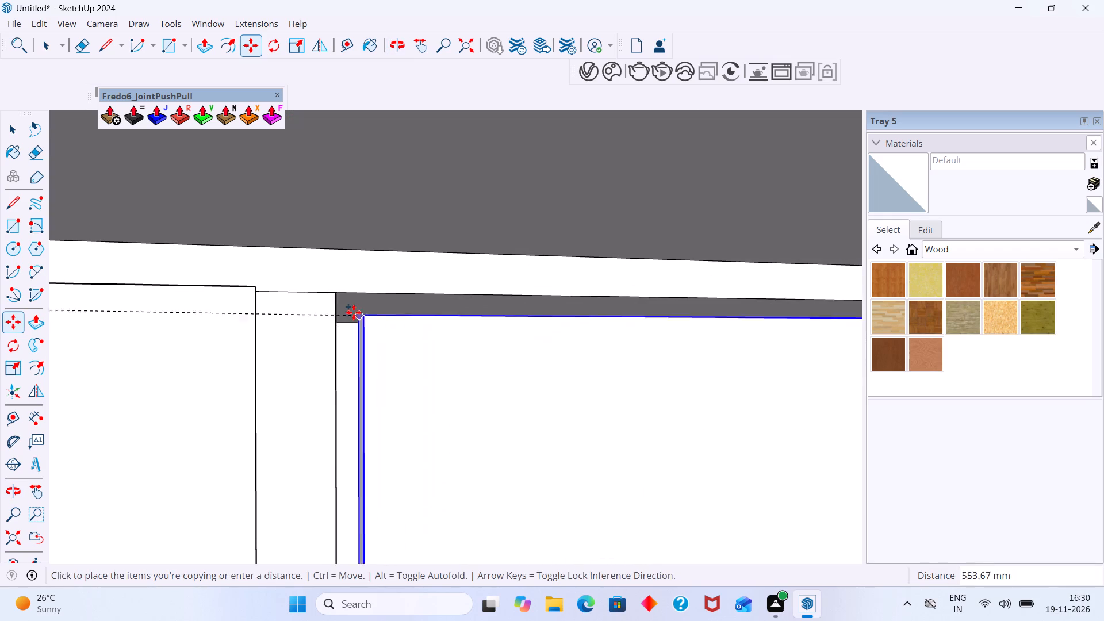
pyautogui.click(337, 293)
pyautogui.press('space')
pyautogui.scroll(-5, 347, 321)
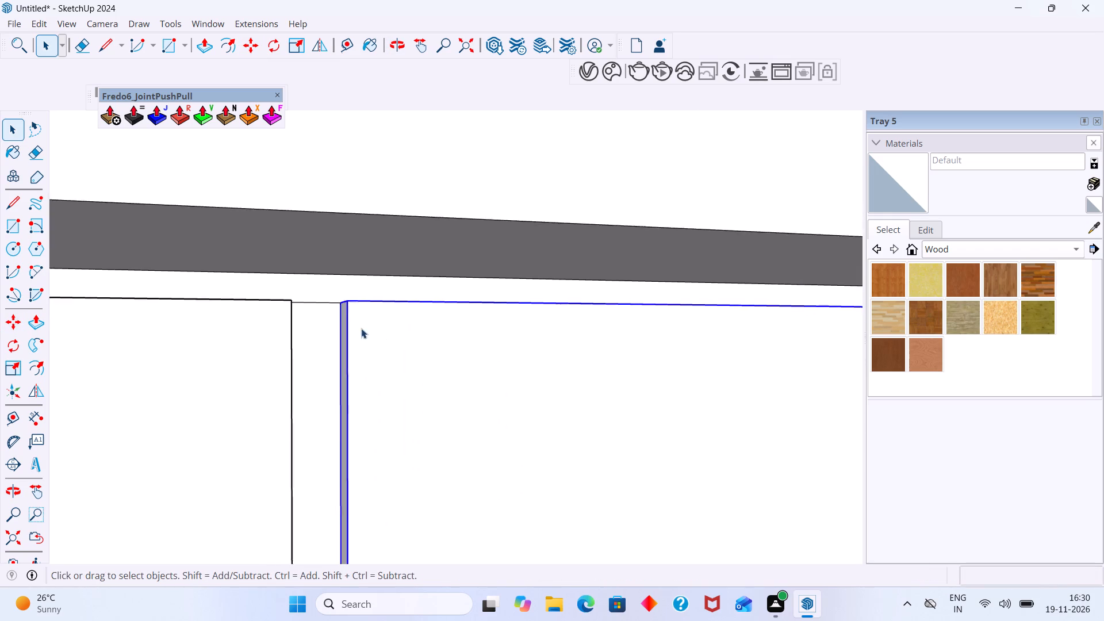
pyautogui.scroll(-20, 361, 328)
pyautogui.scroll(-13, 361, 328)
pyautogui.click(619, 340)
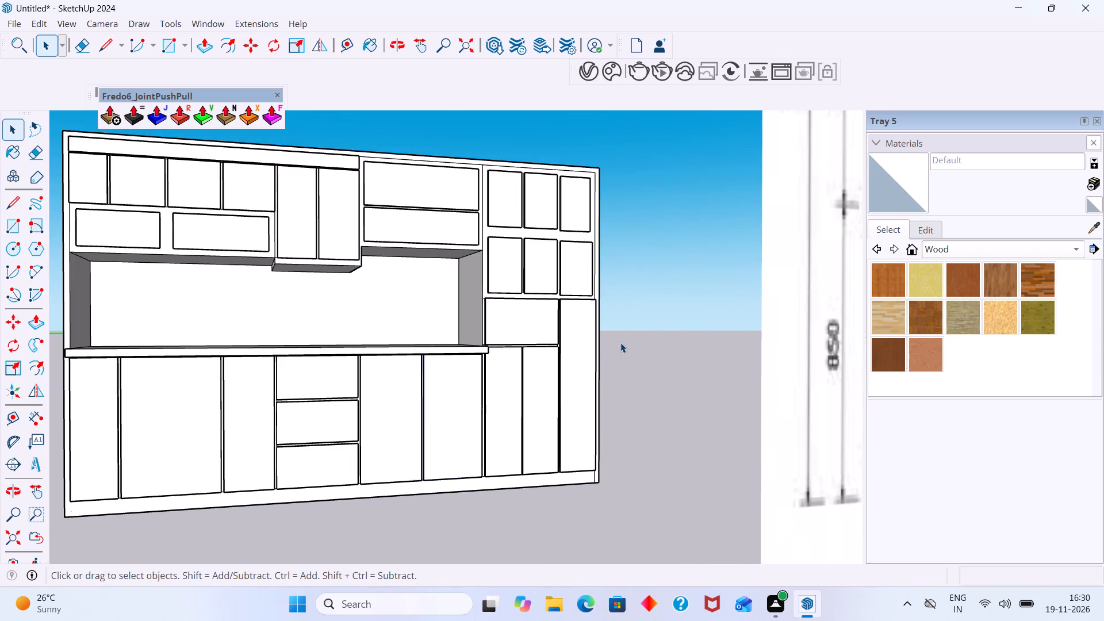
# Scale the copied door panel wider so its edge meets the opening's far upper corner beside the tall unit.
pyautogui.moveTo(592, 342); pyautogui.dragTo(411, 357, button='middle')
pyautogui.moveTo(490, 363); pyautogui.dragTo(418, 375, button='middle')
pyautogui.scroll(19, 465, 370)
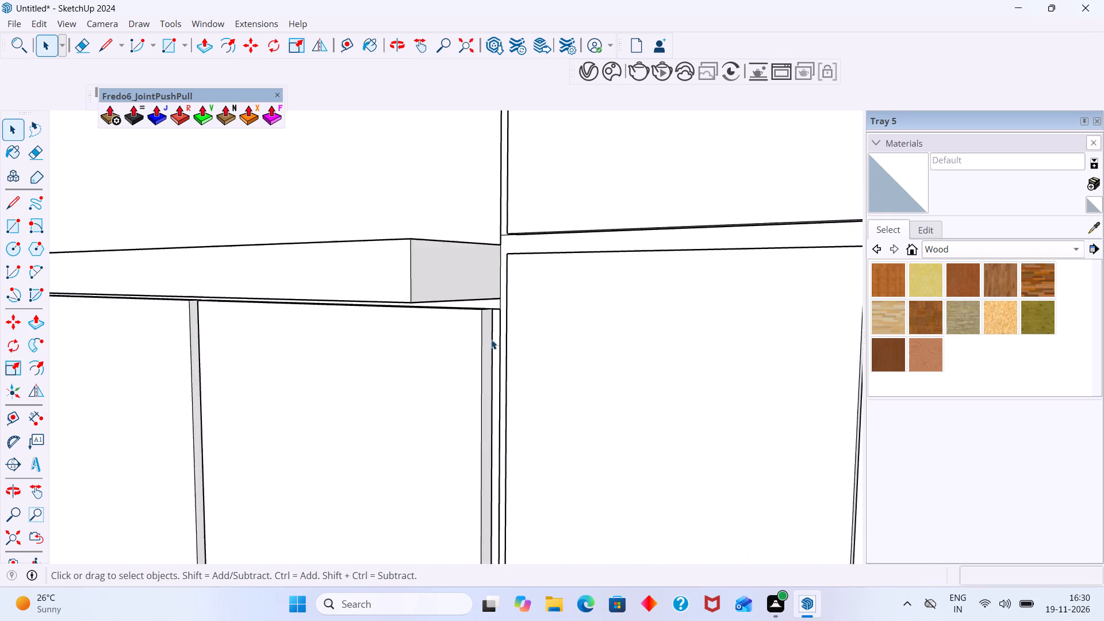
pyautogui.scroll(5, 491, 339)
pyautogui.moveTo(486, 333); pyautogui.dragTo(492, 277, button='middle')
pyautogui.scroll(1, 486, 304)
pyautogui.moveTo(512, 349); pyautogui.dragTo(684, 366, button='middle')
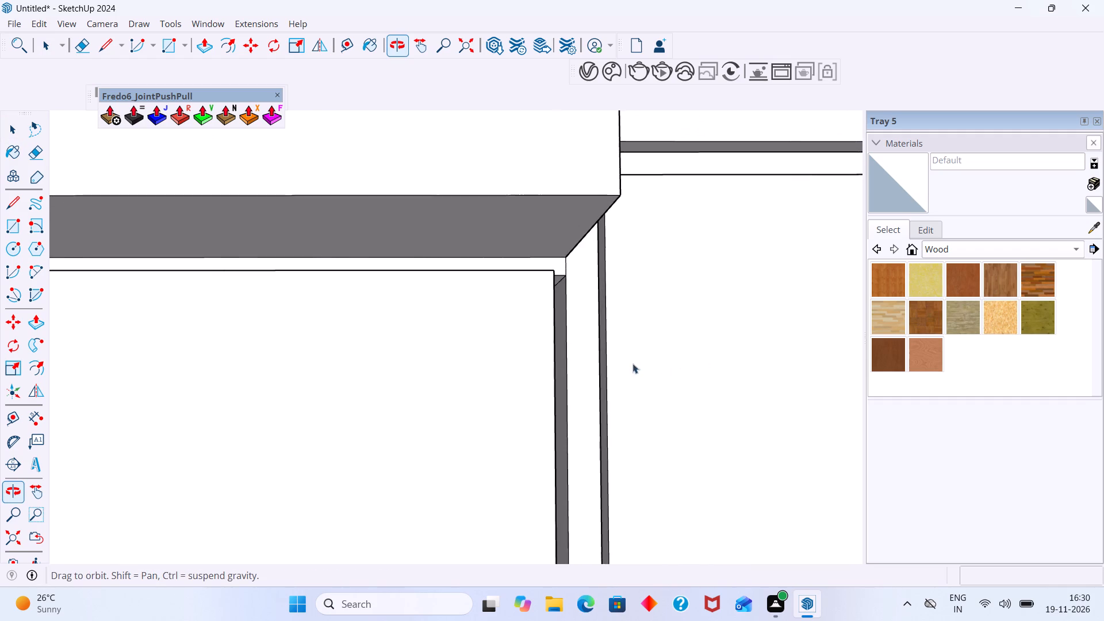
pyautogui.scroll(2, 452, 320)
pyautogui.moveTo(446, 324); pyautogui.dragTo(332, 345, button='middle')
pyautogui.scroll(1, 532, 329)
pyautogui.click(532, 323)
pyautogui.press('s')
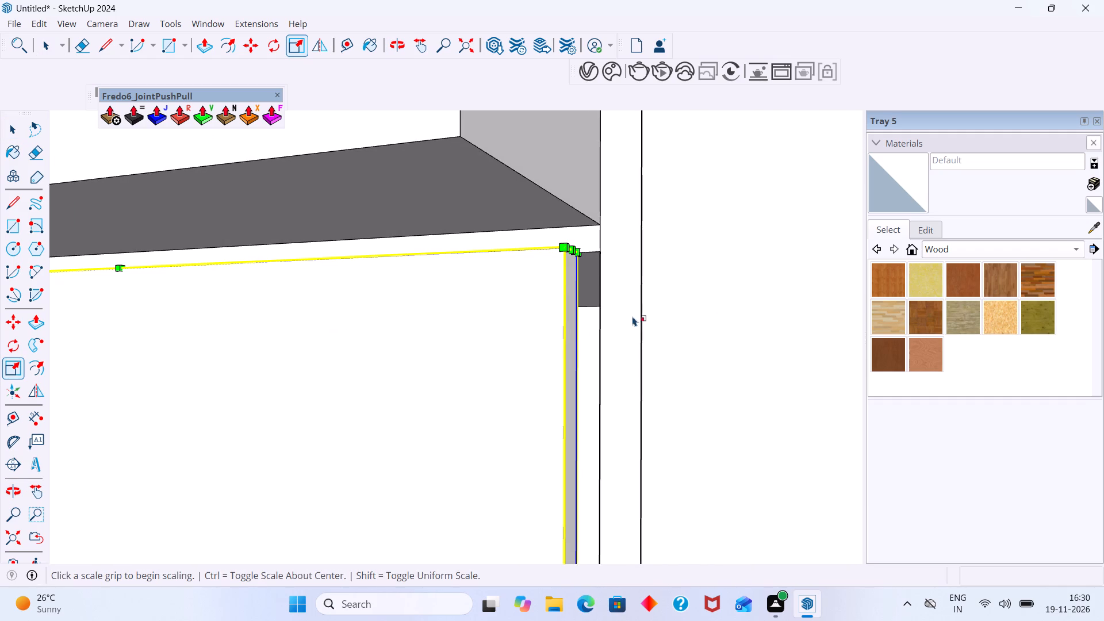
pyautogui.click(574, 252)
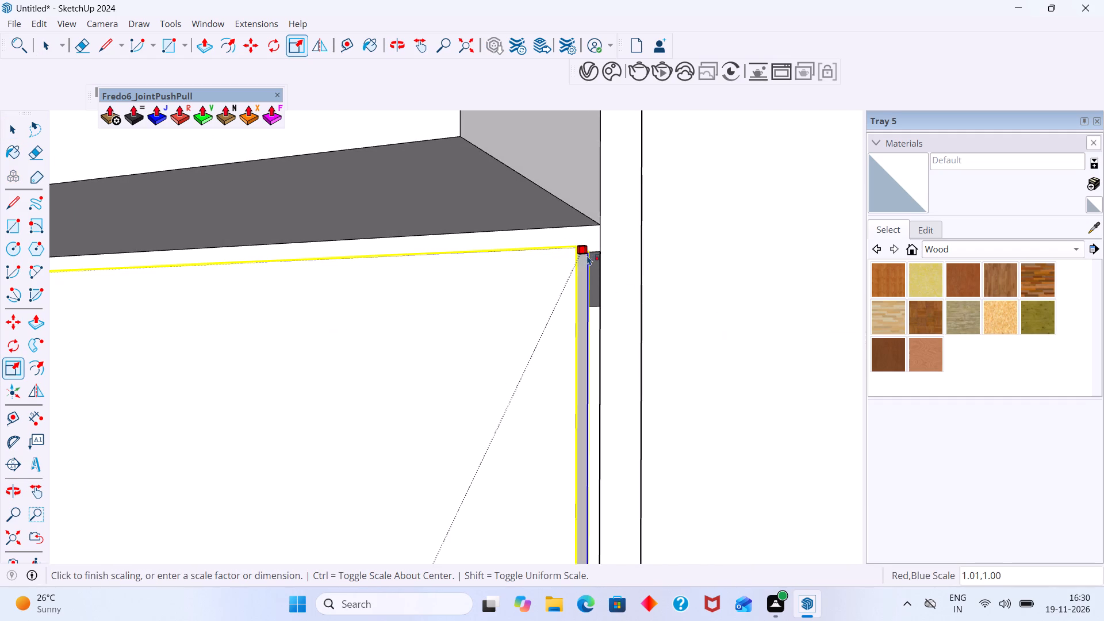
pyautogui.click(600, 251)
pyautogui.press('space')
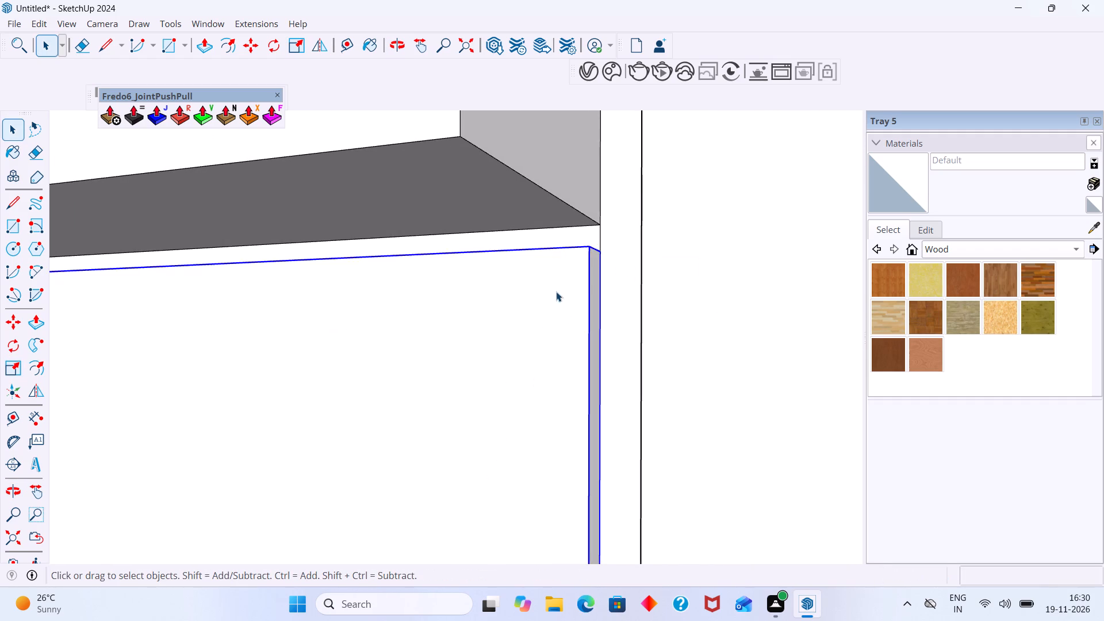
pyautogui.scroll(-20, 554, 298)
pyautogui.scroll(-19, 554, 298)
pyautogui.moveTo(397, 357); pyautogui.dragTo(430, 399, button='middle')
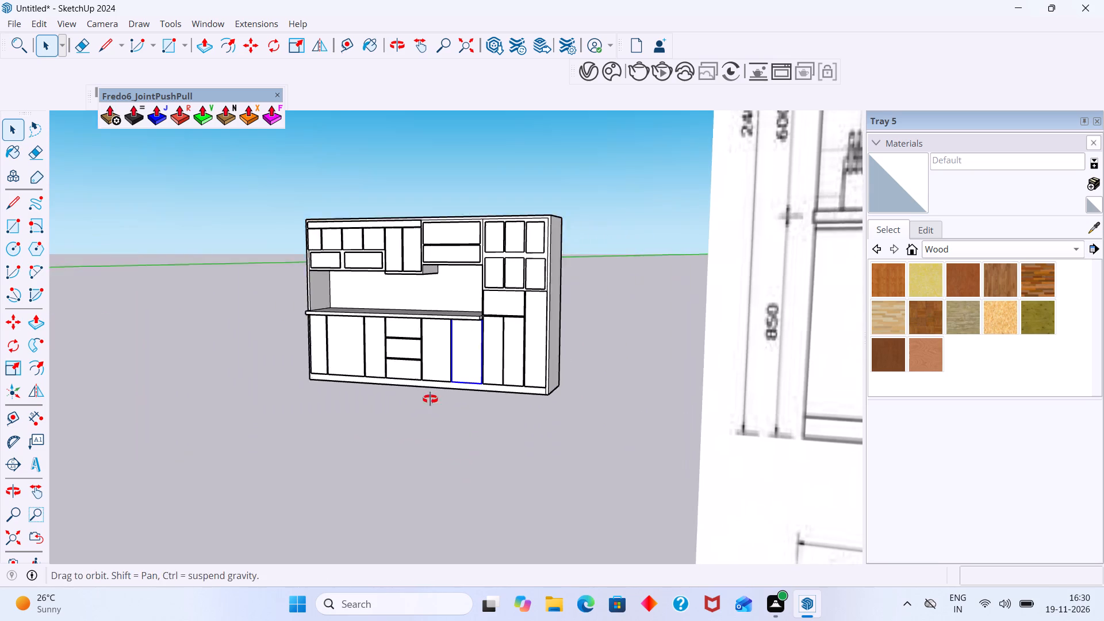
pyautogui.moveTo(430, 399); pyautogui.dragTo(438, 406, button='middle')
pyautogui.click(411, 427)
# Examine the closed cabinet front and the joint between the countertop, last door and tall unit.
pyautogui.scroll(-2, 396, 421)
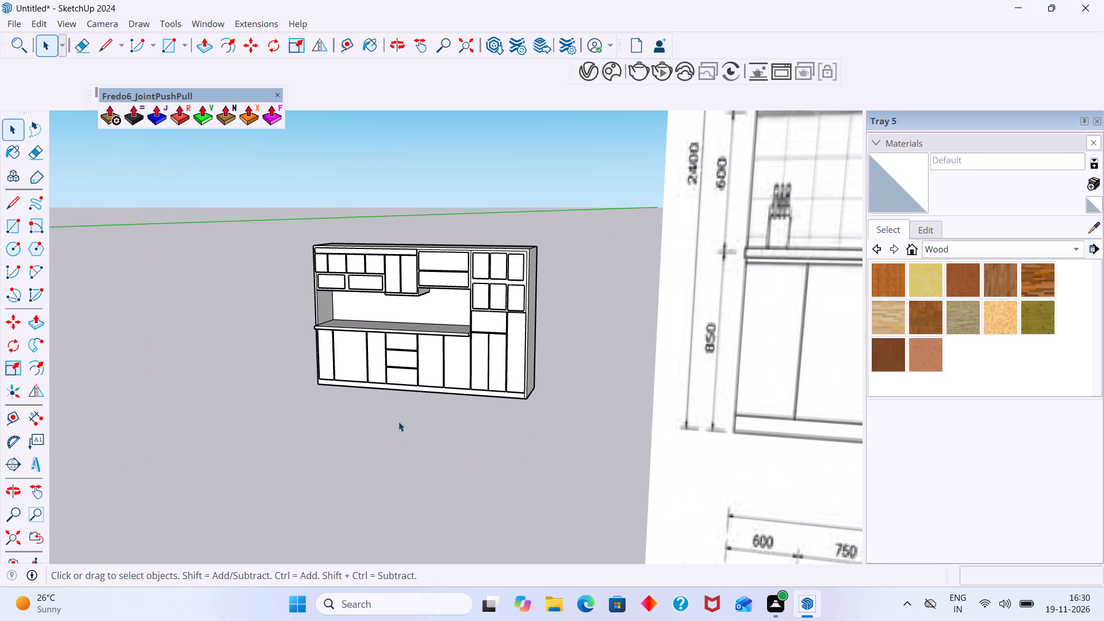
pyautogui.moveTo(486, 314); pyautogui.dragTo(537, 323, button='middle')
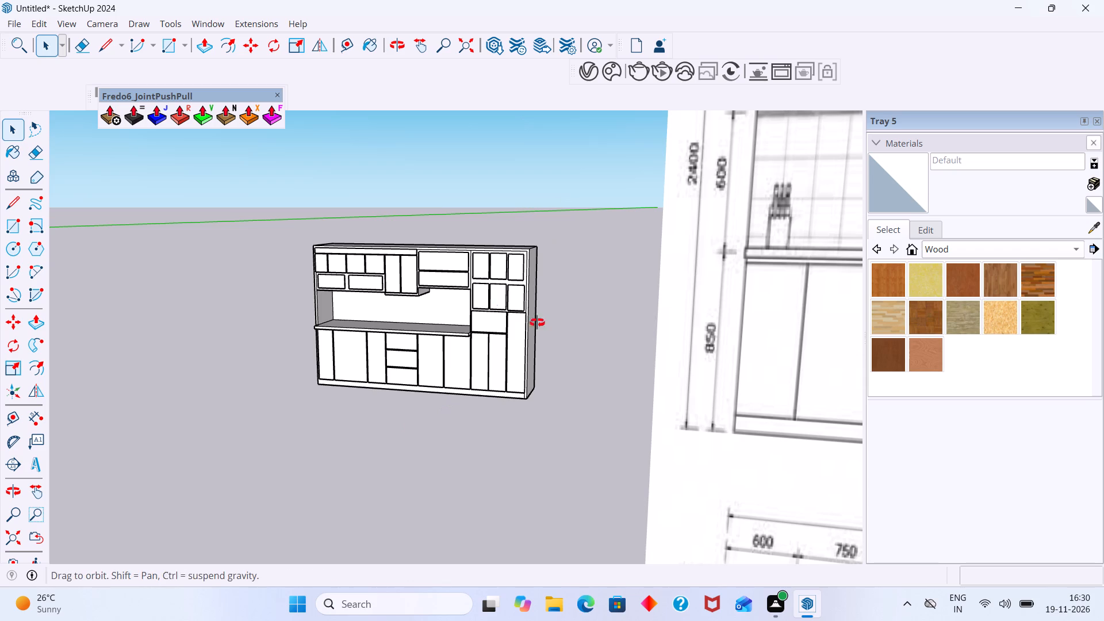
pyautogui.moveTo(537, 323); pyautogui.dragTo(608, 334, button='middle')
pyautogui.scroll(7, 492, 368)
pyautogui.moveTo(452, 317); pyautogui.dragTo(404, 198, button='middle')
pyautogui.scroll(13, 481, 323)
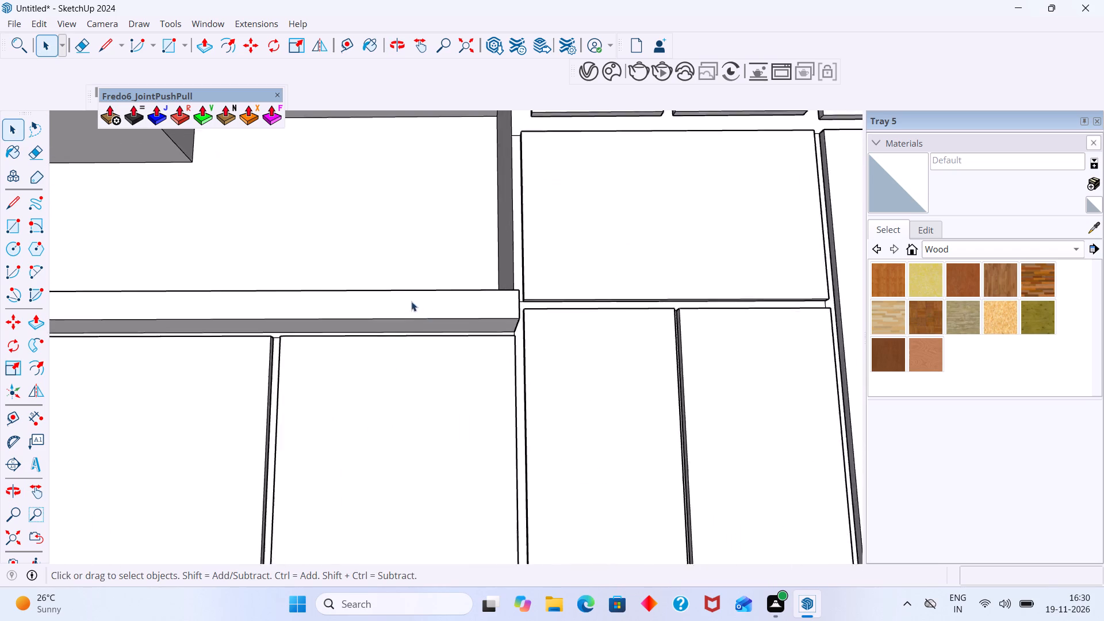
pyautogui.scroll(7, 411, 301)
pyautogui.scroll(-20, 335, 317)
pyautogui.scroll(-6, 335, 317)
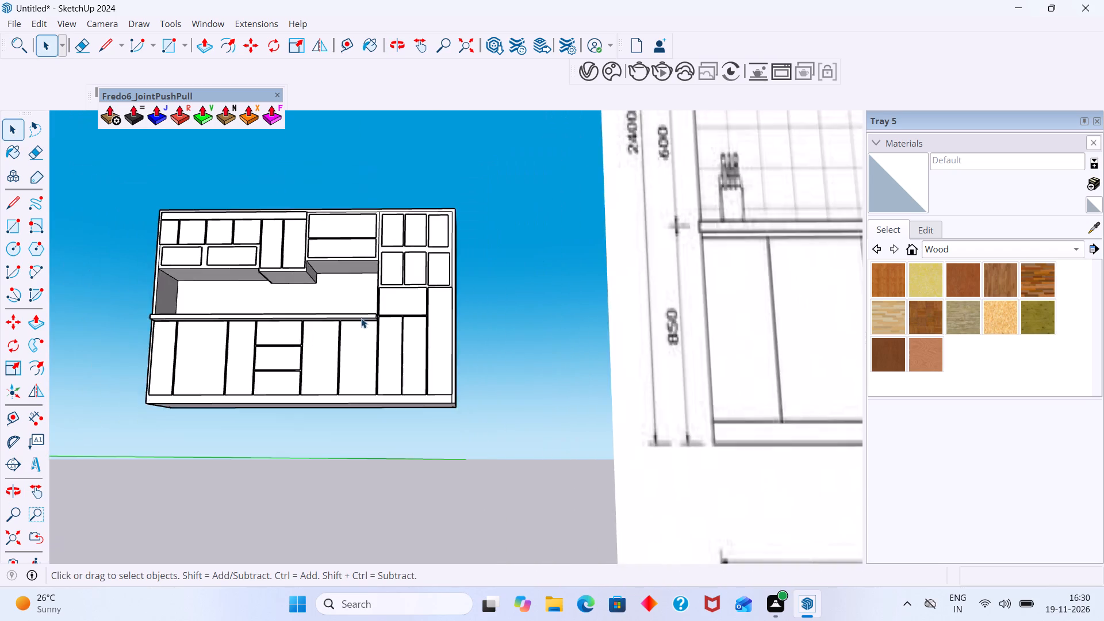
# Examine the reference sheet's front elevation, plan, island elevation, material legend and notes.
pyautogui.scroll(-10, 361, 318)
pyautogui.moveTo(361, 332); pyautogui.dragTo(489, 364, button='middle')
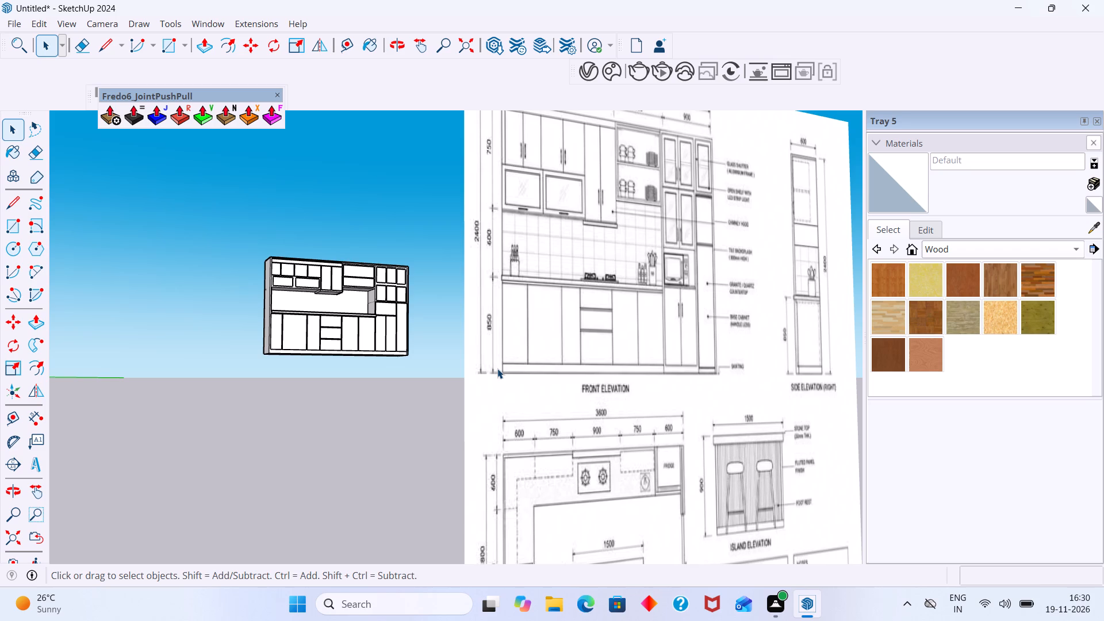
pyautogui.moveTo(427, 325); pyautogui.dragTo(457, 365, button='middle')
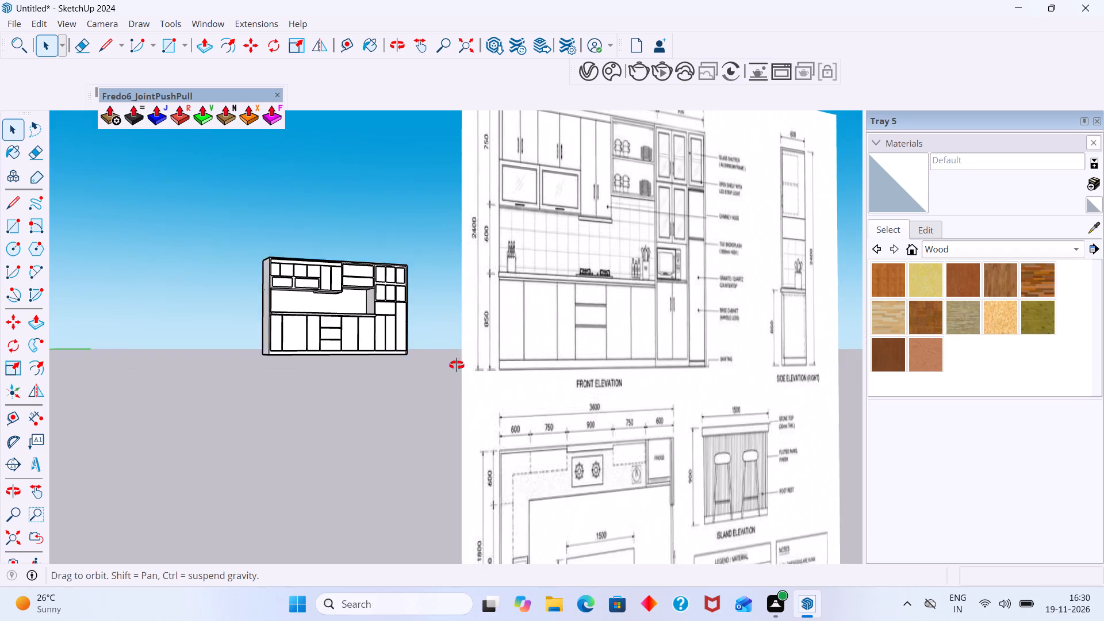
pyautogui.moveTo(457, 365); pyautogui.dragTo(285, 419, button='middle')
pyautogui.moveTo(281, 402); pyautogui.dragTo(168, 348, button='middle')
pyautogui.scroll(-4, 188, 346)
pyautogui.keyDown('shift'); pyautogui.moveTo(217, 350); pyautogui.dragTo(177, 326, button='middle'); pyautogui.keyUp('shift')
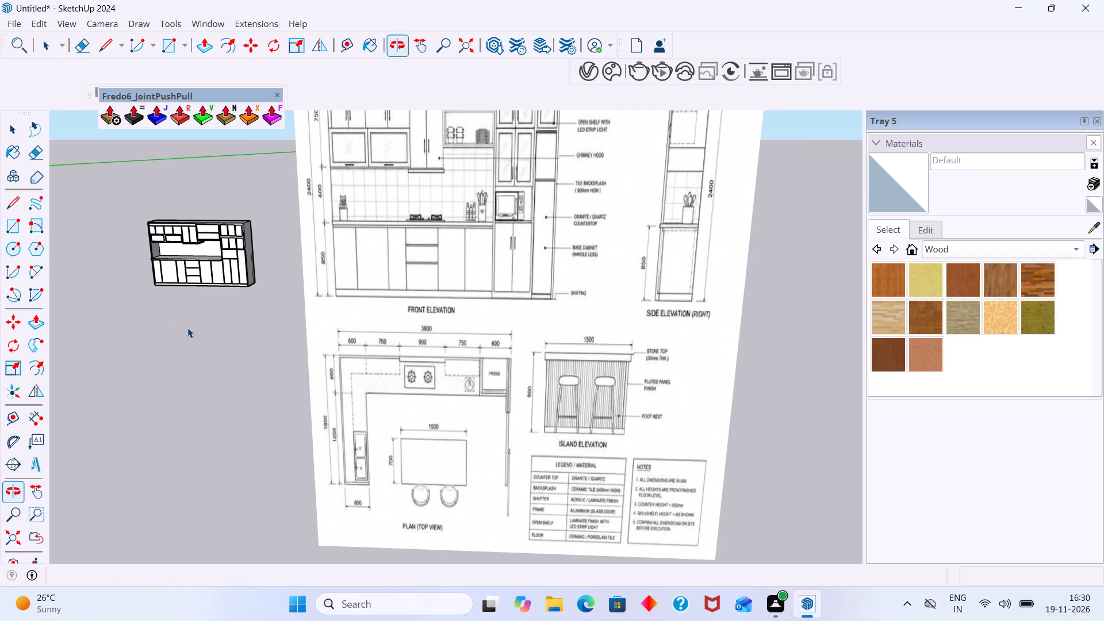
pyautogui.scroll(6, 555, 389)
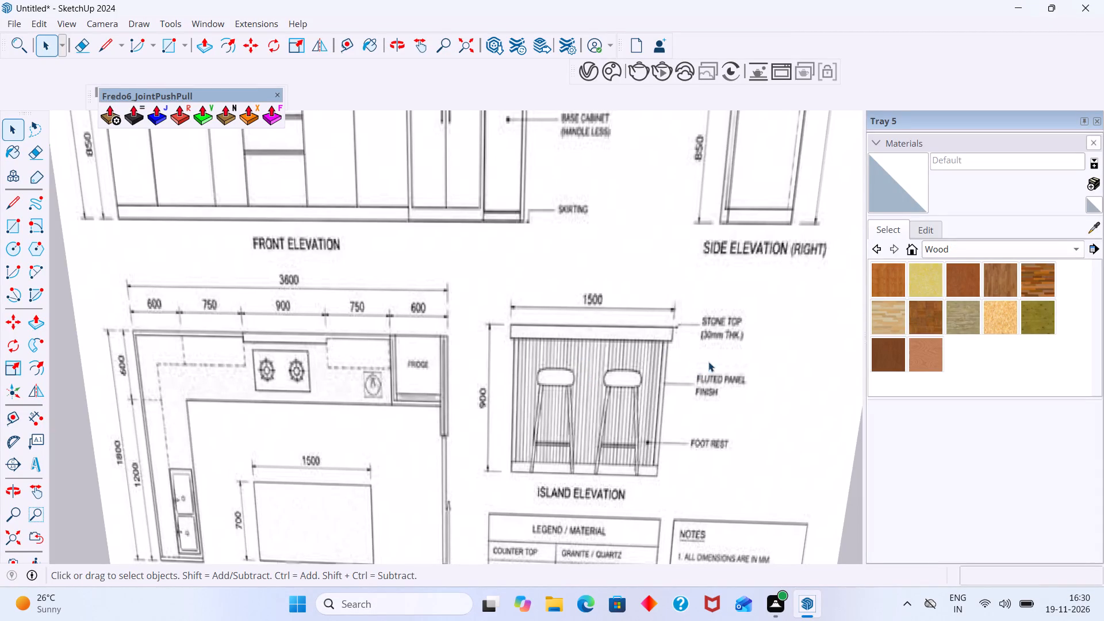
pyautogui.scroll(4, 727, 323)
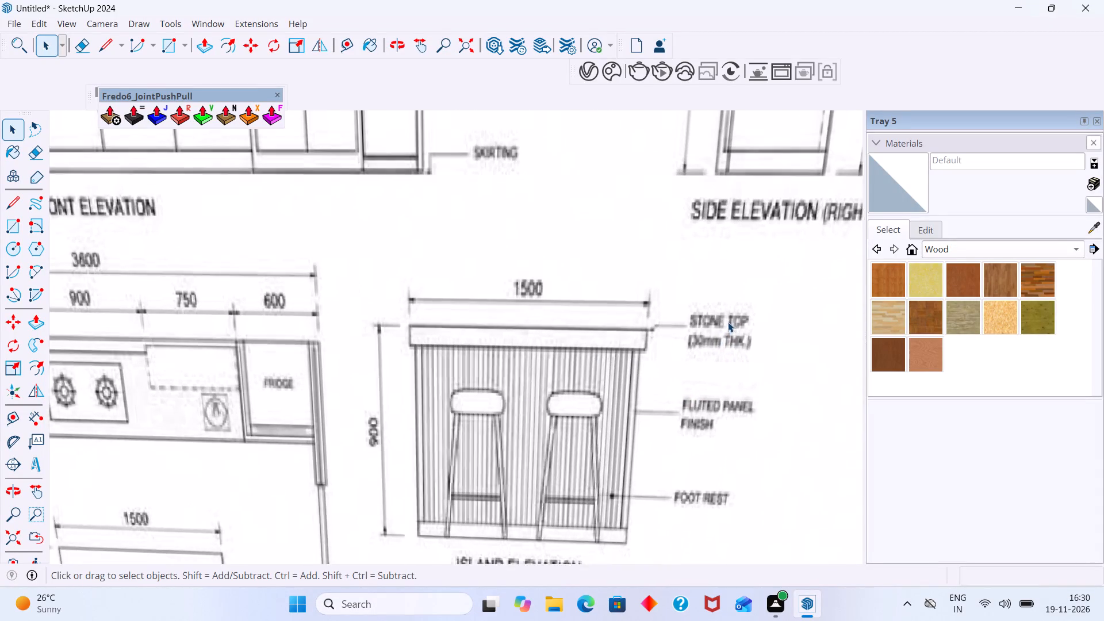
pyautogui.scroll(1, 728, 322)
pyautogui.scroll(-3, 755, 341)
pyautogui.scroll(-1, 741, 412)
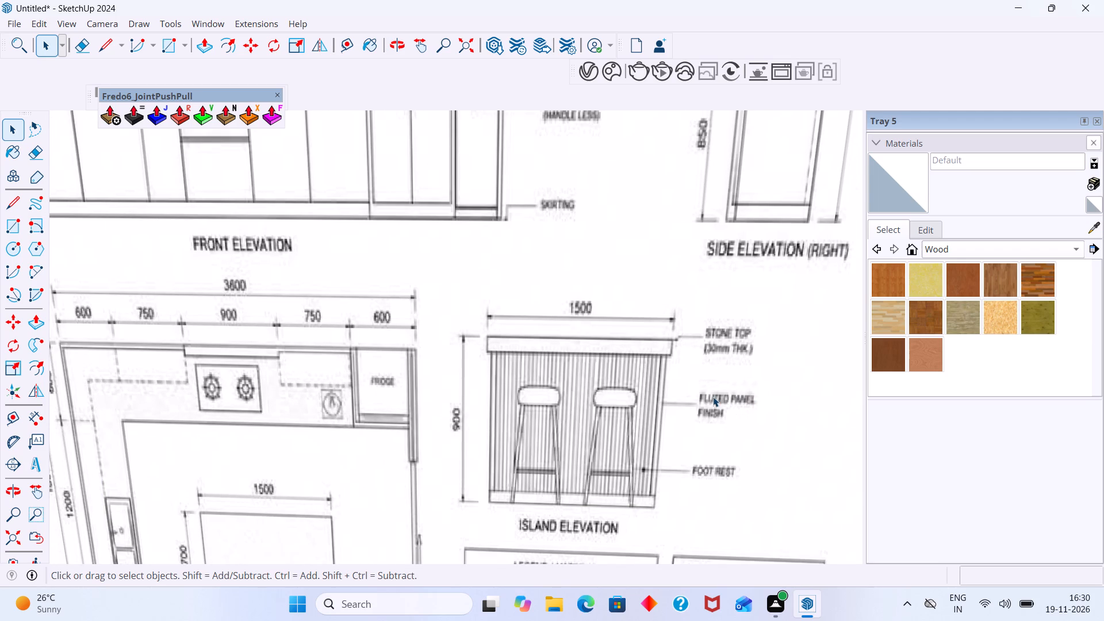
pyautogui.scroll(-3, 712, 394)
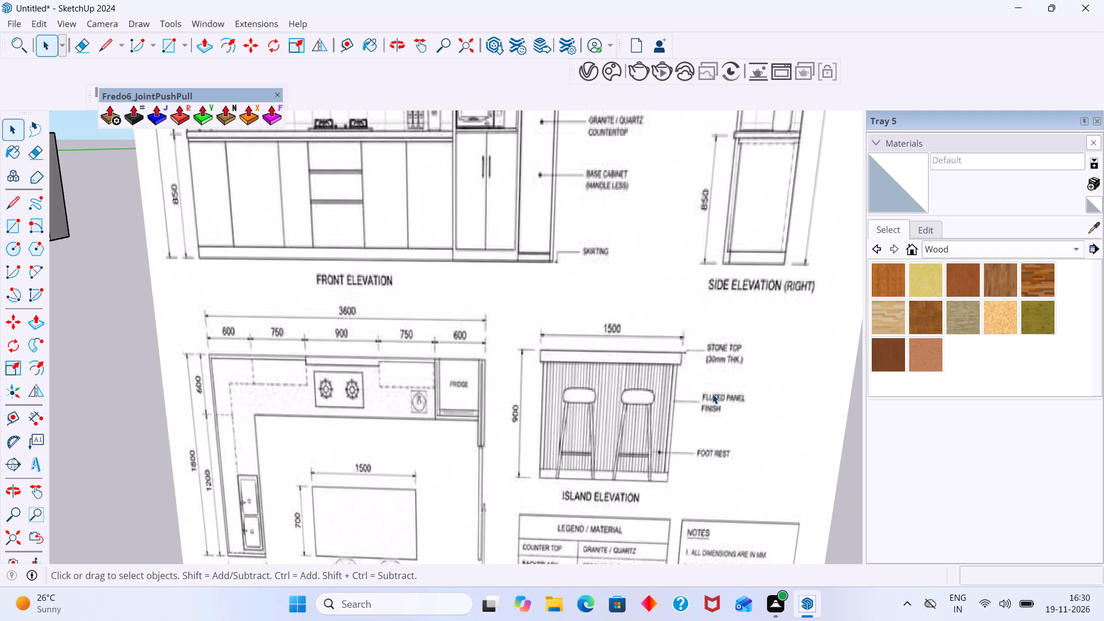
pyautogui.scroll(-2, 712, 394)
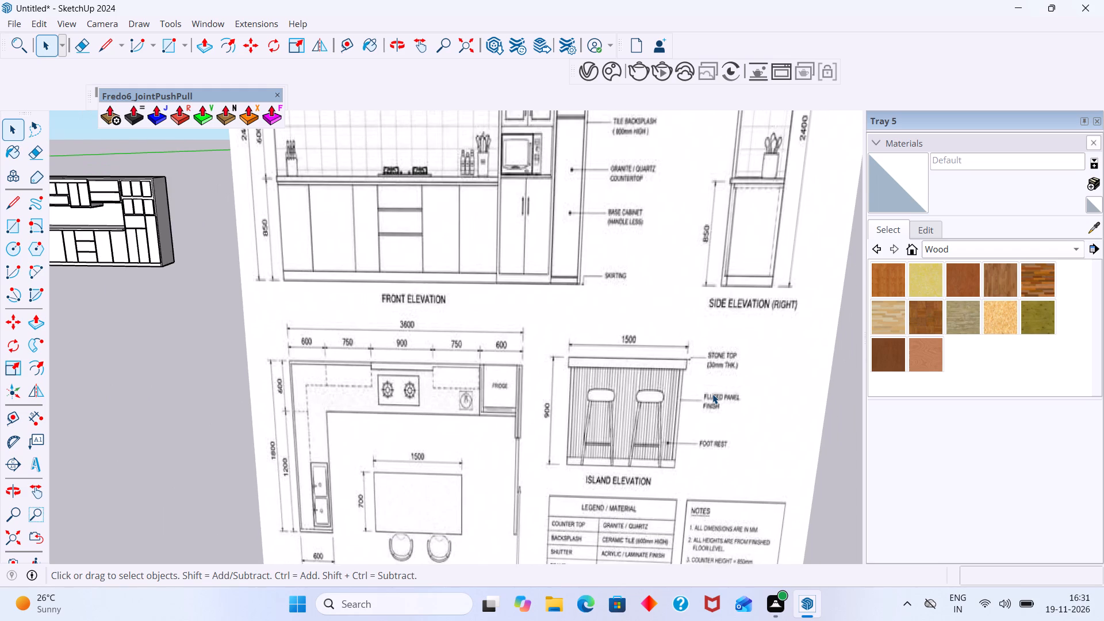
pyautogui.scroll(-1, 712, 394)
pyautogui.moveTo(712, 394); pyautogui.dragTo(733, 362, button='middle')
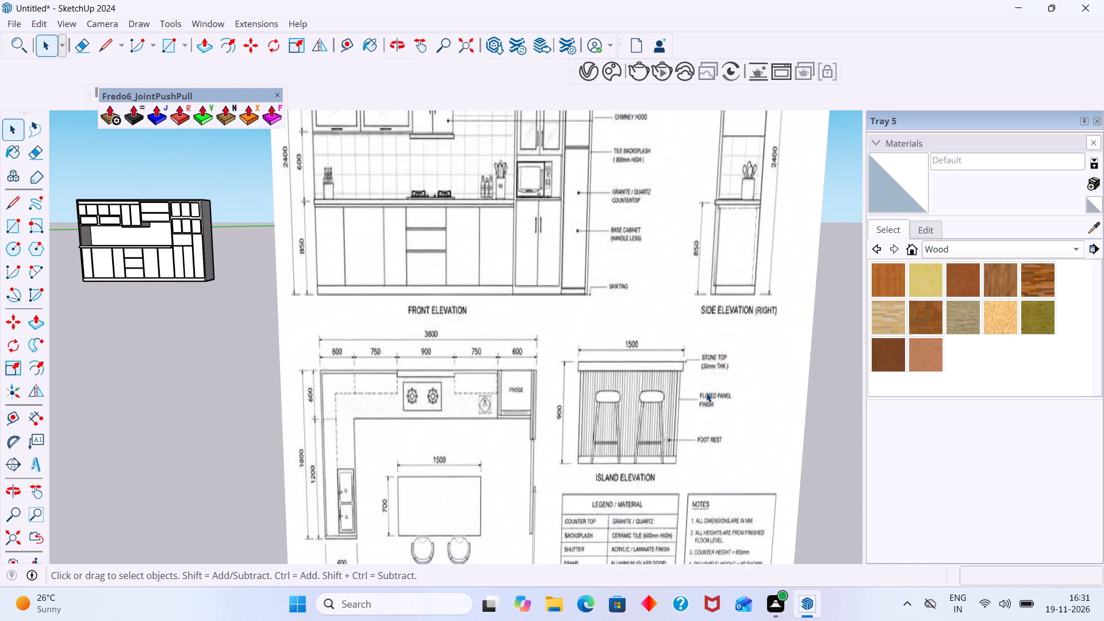
pyautogui.moveTo(706, 392); pyautogui.dragTo(706, 384, button='middle')
pyautogui.moveTo(701, 383); pyautogui.dragTo(688, 411)
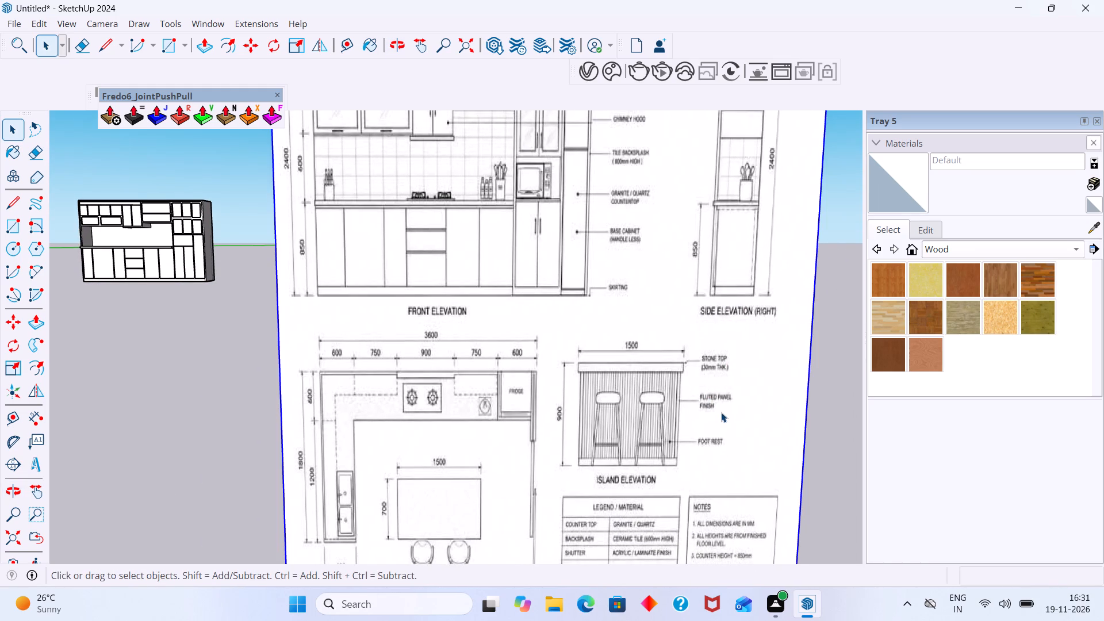
pyautogui.keyDown('shift'); pyautogui.moveTo(724, 390); pyautogui.dragTo(741, 272, button='middle'); pyautogui.keyUp('shift')
pyautogui.scroll(2, 699, 375)
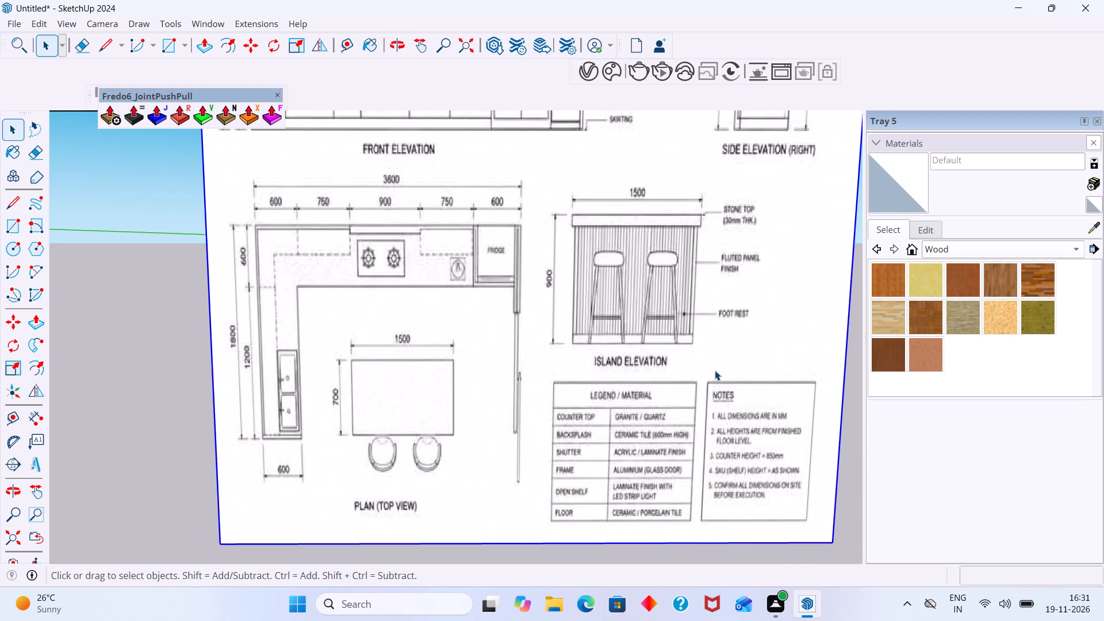
pyautogui.scroll(1, 766, 414)
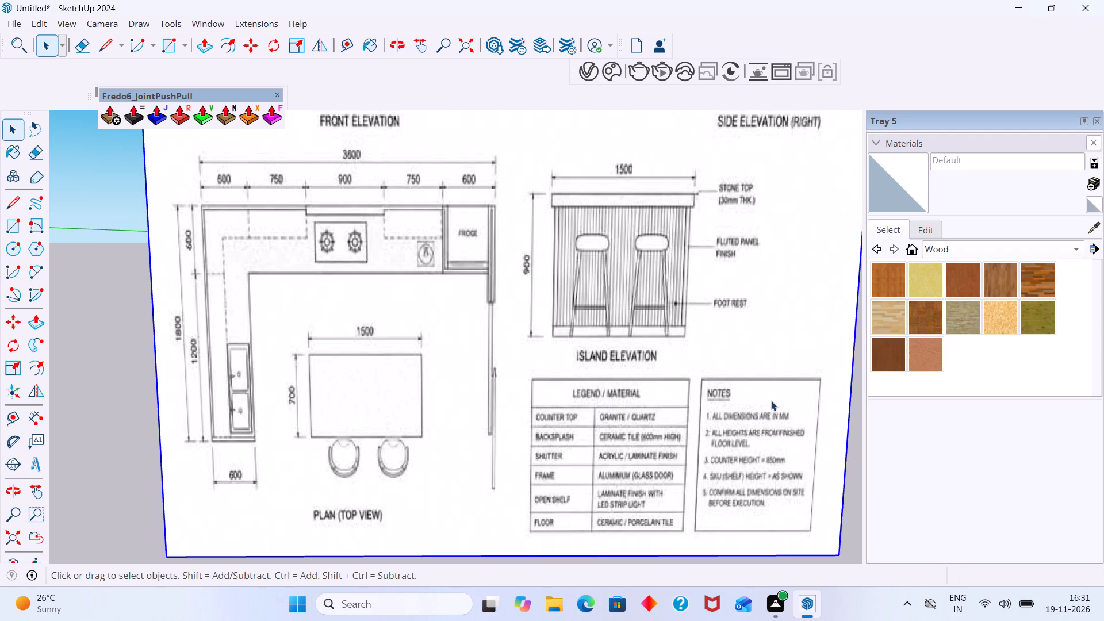
pyautogui.scroll(-7, 773, 397)
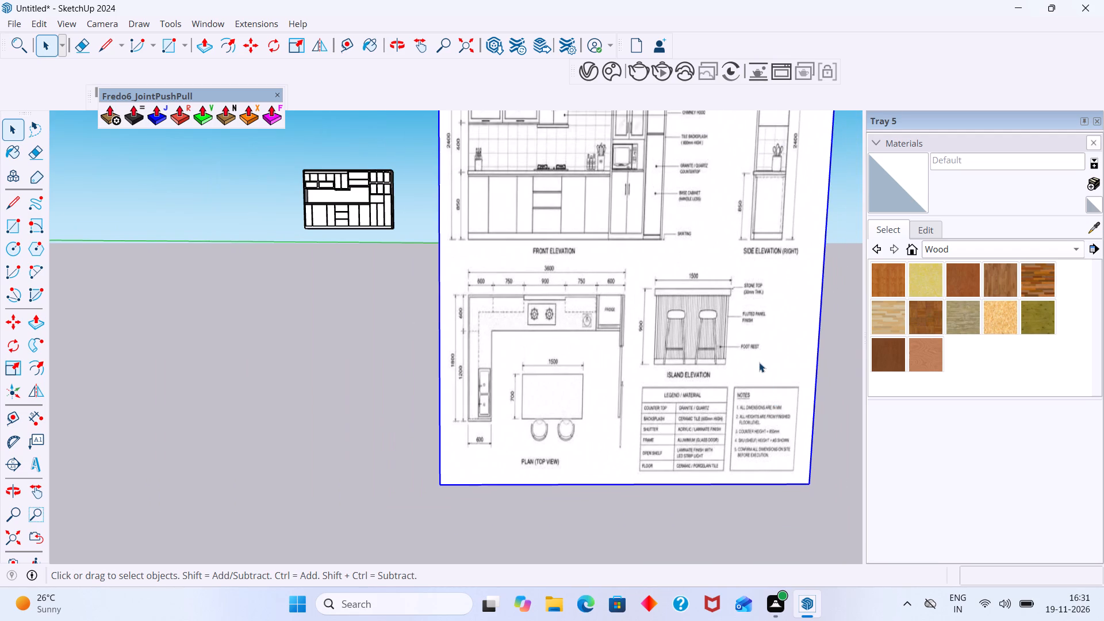
# Compare the modelled cabinet unit's upper, lower and tall compartments with the reference front elevation.
pyautogui.keyDown('shift'); pyautogui.moveTo(777, 324); pyautogui.dragTo(827, 420, button='middle'); pyautogui.keyUp('shift')
pyautogui.scroll(2, 459, 287)
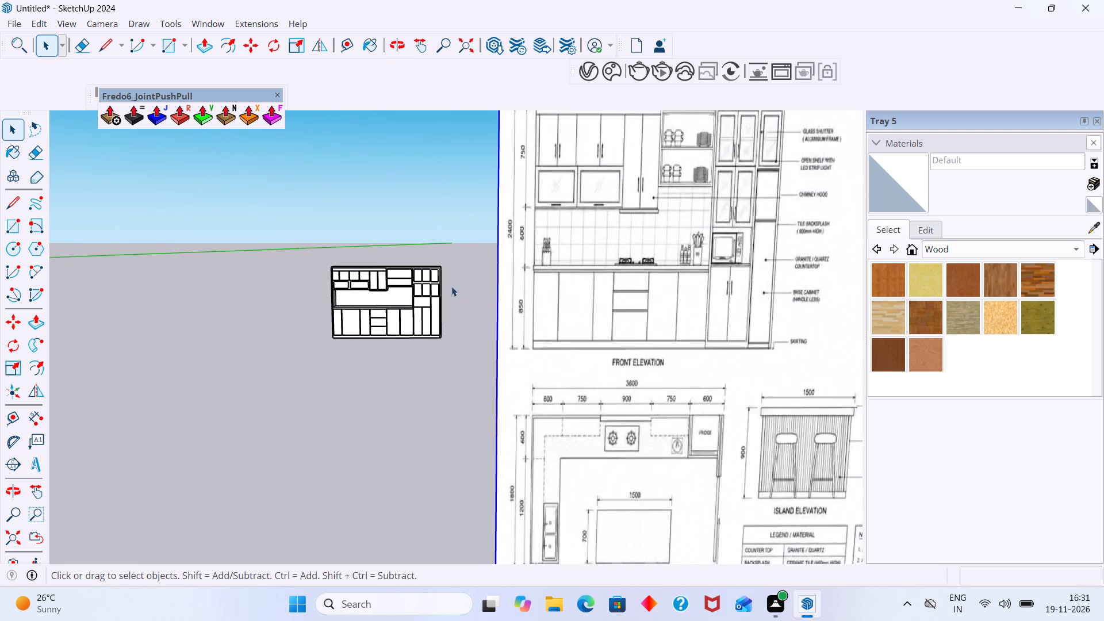
pyautogui.scroll(2, 451, 286)
pyautogui.moveTo(428, 292); pyautogui.dragTo(498, 297, button='middle')
pyautogui.scroll(5, 379, 282)
pyautogui.moveTo(350, 285); pyautogui.dragTo(448, 287, button='middle')
pyautogui.scroll(8, 370, 281)
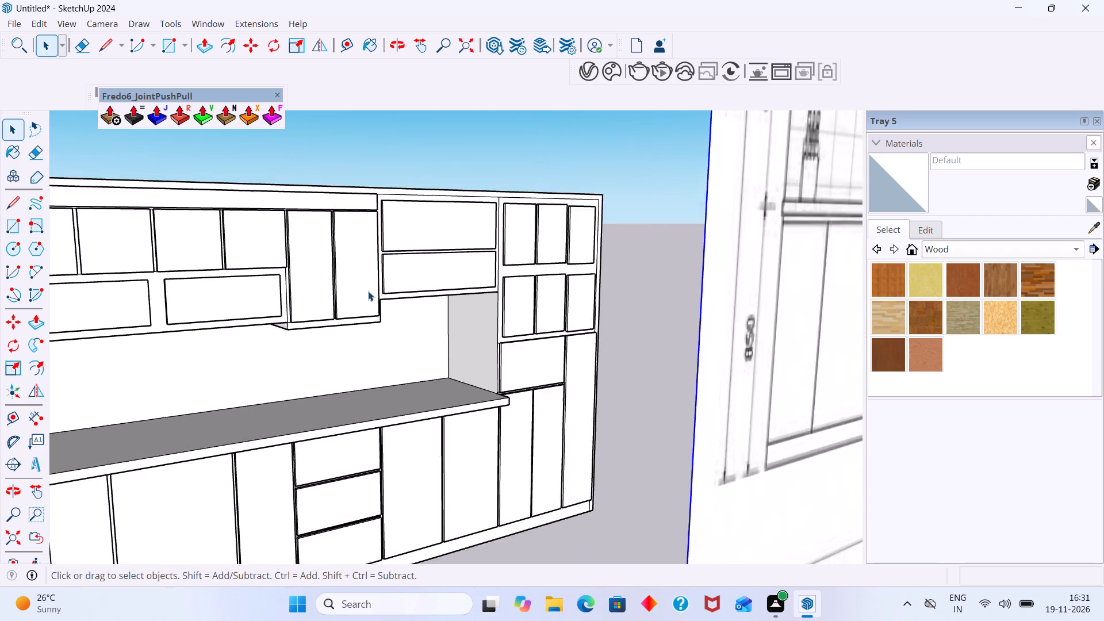
pyautogui.scroll(4, 368, 291)
pyautogui.moveTo(457, 301); pyautogui.dragTo(492, 147, button='middle')
pyautogui.scroll(1, 472, 176)
pyautogui.scroll(-10, 472, 176)
pyautogui.moveTo(467, 219); pyautogui.dragTo(434, 265, button='middle')
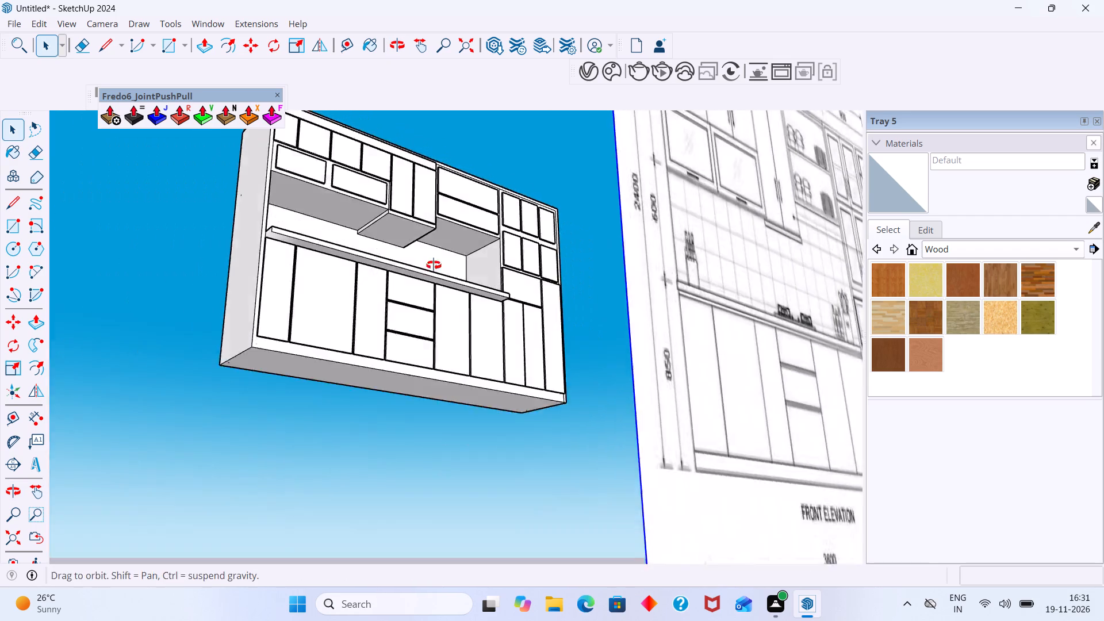
pyautogui.moveTo(434, 265); pyautogui.dragTo(358, 369, button='middle')
pyautogui.scroll(-15, 367, 328)
pyautogui.moveTo(386, 327); pyautogui.dragTo(352, 407, button='middle')
pyautogui.scroll(3, 491, 266)
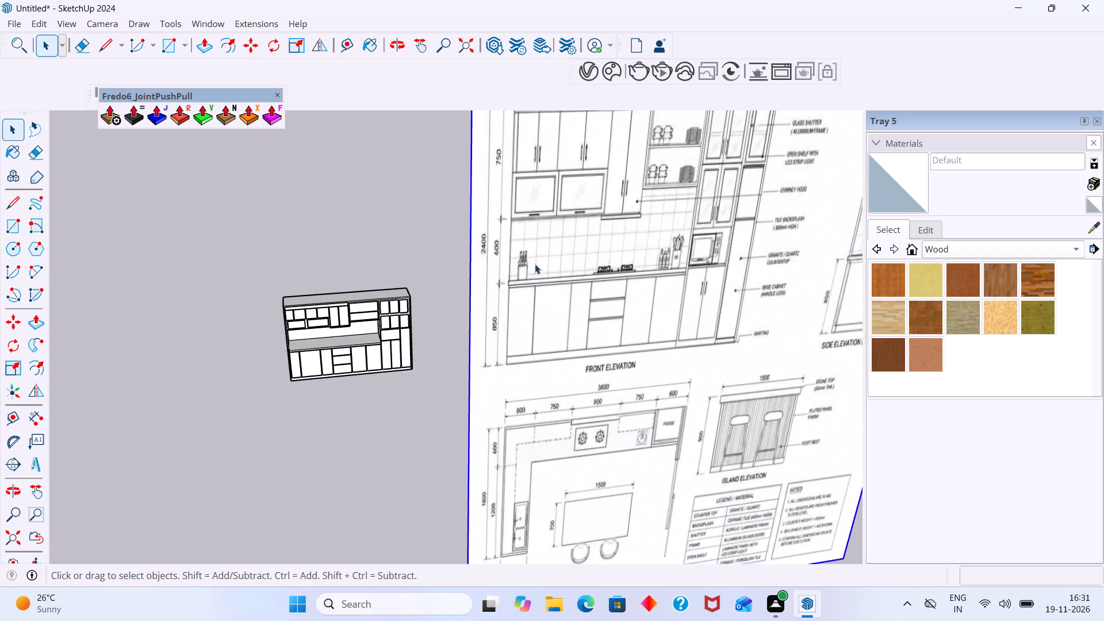
pyautogui.scroll(5, 535, 264)
pyautogui.scroll(-5, 534, 262)
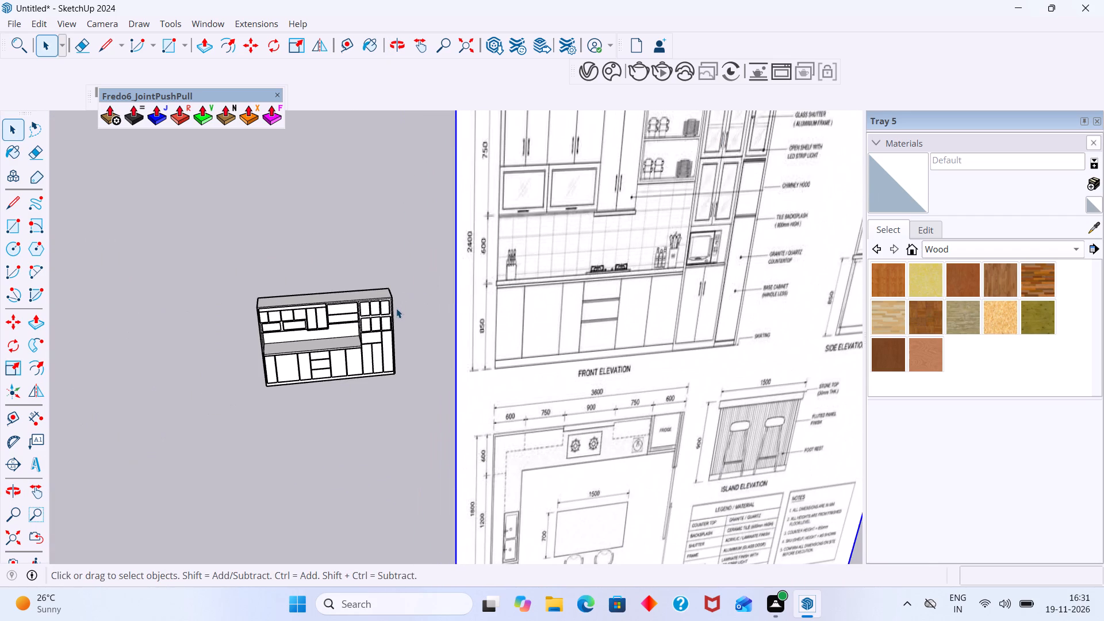
pyautogui.moveTo(396, 308); pyautogui.dragTo(385, 375, button='middle')
pyautogui.moveTo(301, 423); pyautogui.dragTo(276, 425, button='middle')
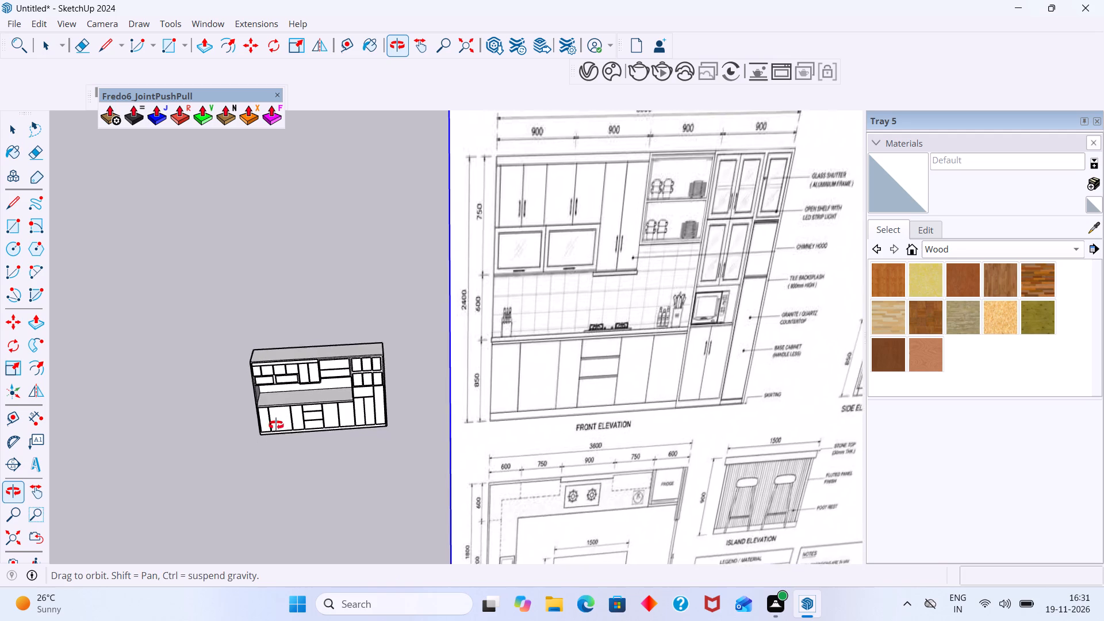
pyautogui.moveTo(276, 425); pyautogui.dragTo(249, 428, button='middle')
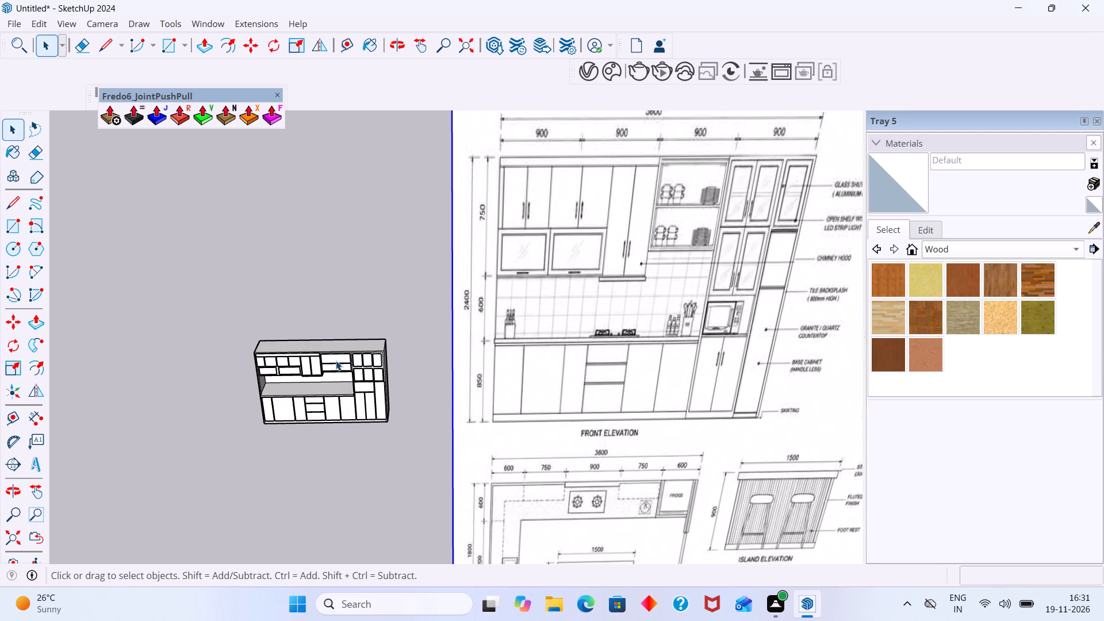
# Paint the two wide stacked panels of the upper unit beside the tall unit with Translucent Glass Blue from Glass and Mirrors.
pyautogui.moveTo(332, 359); pyautogui.dragTo(396, 306, button='middle')
pyautogui.scroll(7, 362, 365)
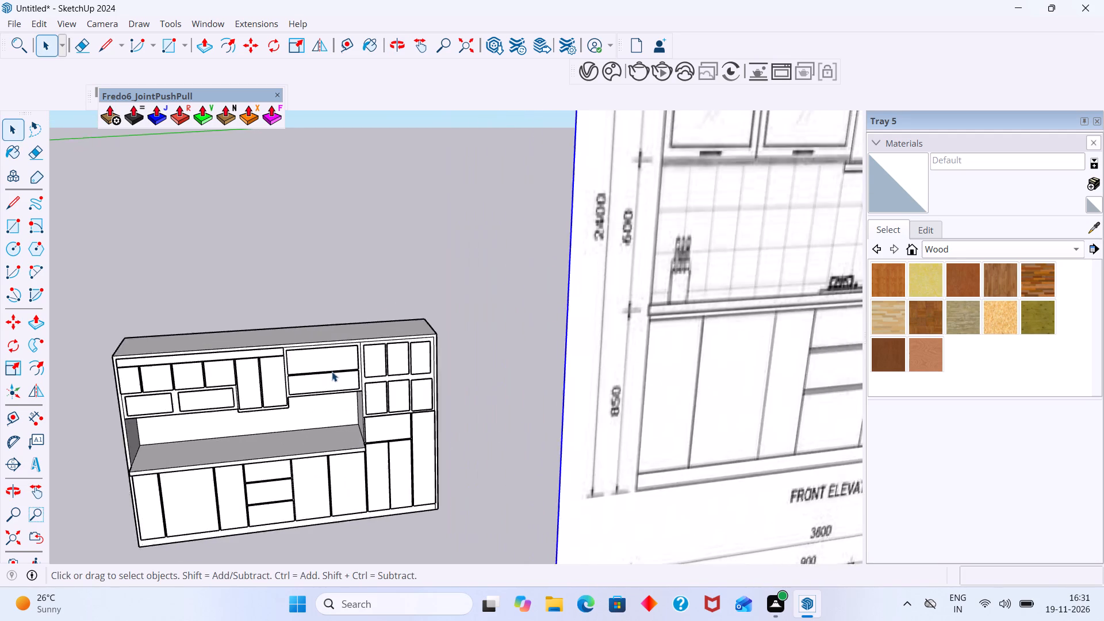
pyautogui.scroll(13, 332, 371)
pyautogui.click(329, 349)
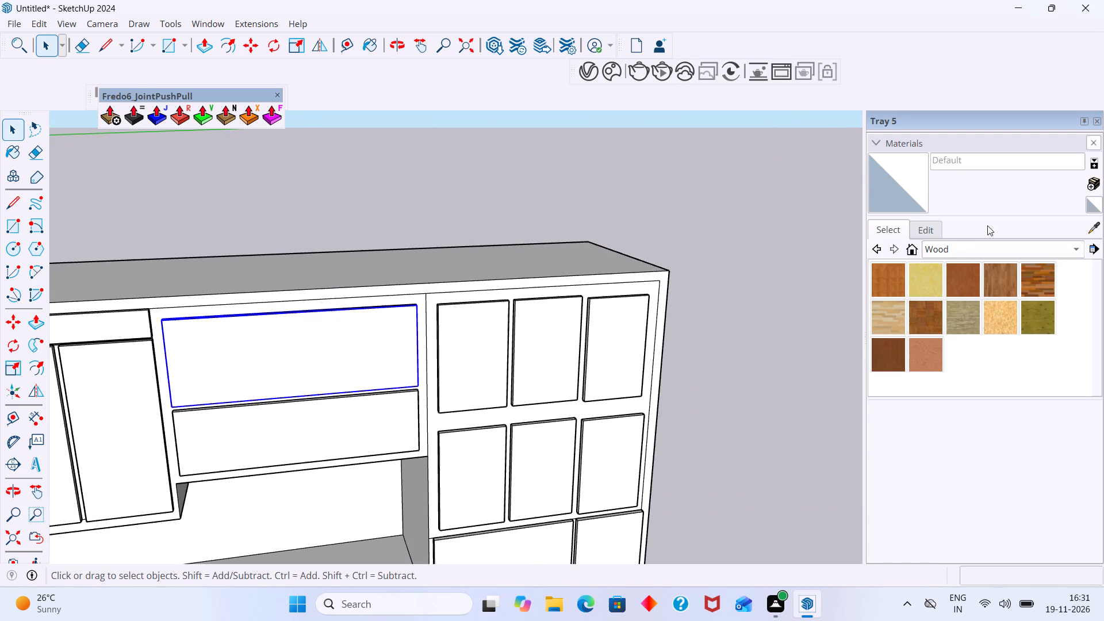
pyautogui.click(1076, 250)
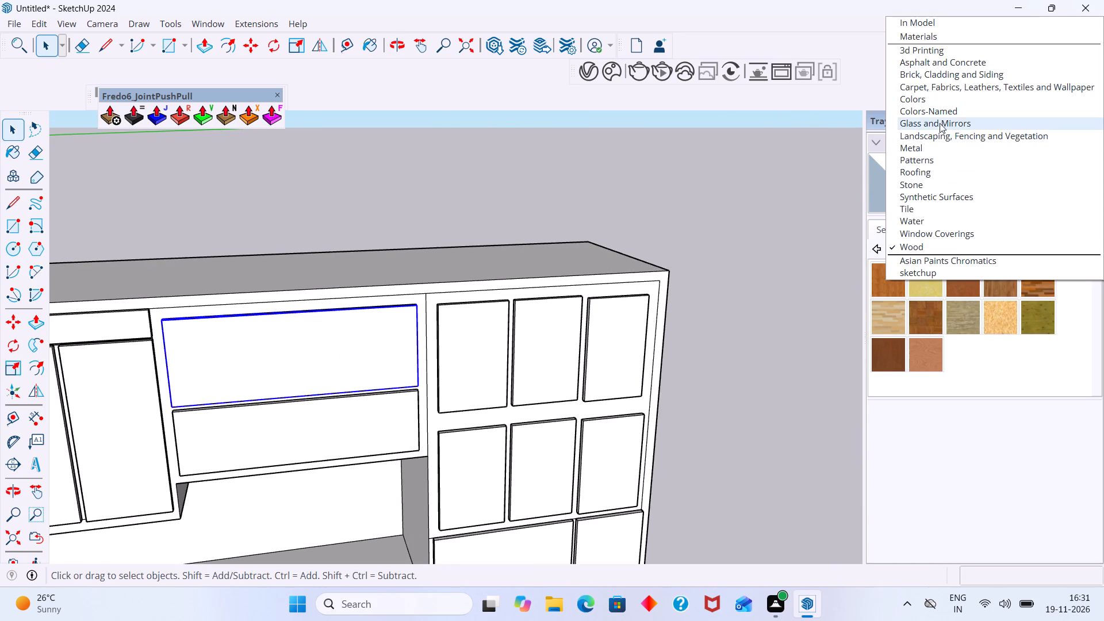
pyautogui.click(937, 124)
pyautogui.click(1002, 271)
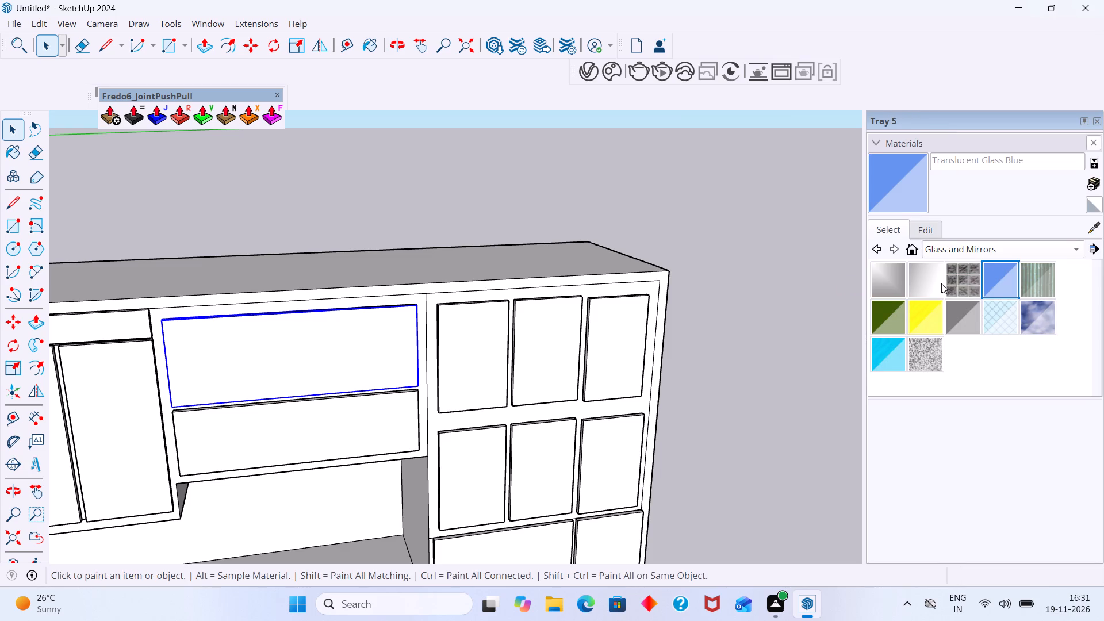
pyautogui.click(371, 343)
pyautogui.click(390, 422)
# Paint the tall unit's three top-row doors and the two second-row doors nearest the countertop with Translucent Glass Blue.
pyautogui.scroll(1, 386, 405)
pyautogui.scroll(-3, 386, 405)
pyautogui.moveTo(388, 398); pyautogui.dragTo(390, 333, button='middle')
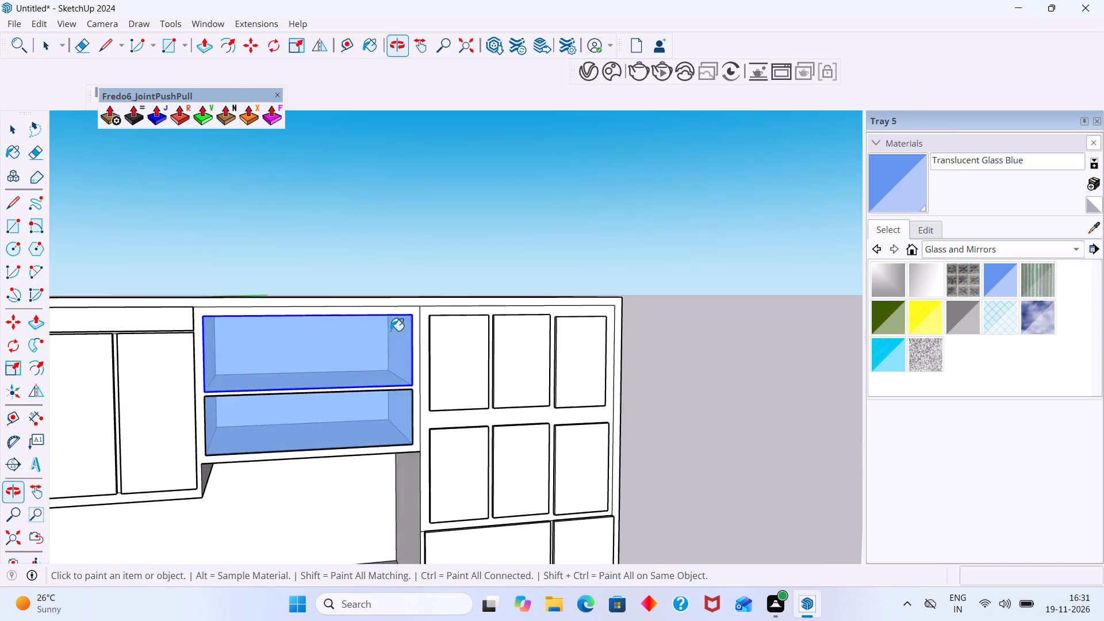
pyautogui.scroll(-20, 390, 331)
pyautogui.scroll(-4, 390, 331)
pyautogui.moveTo(367, 306); pyautogui.dragTo(345, 323, button='middle')
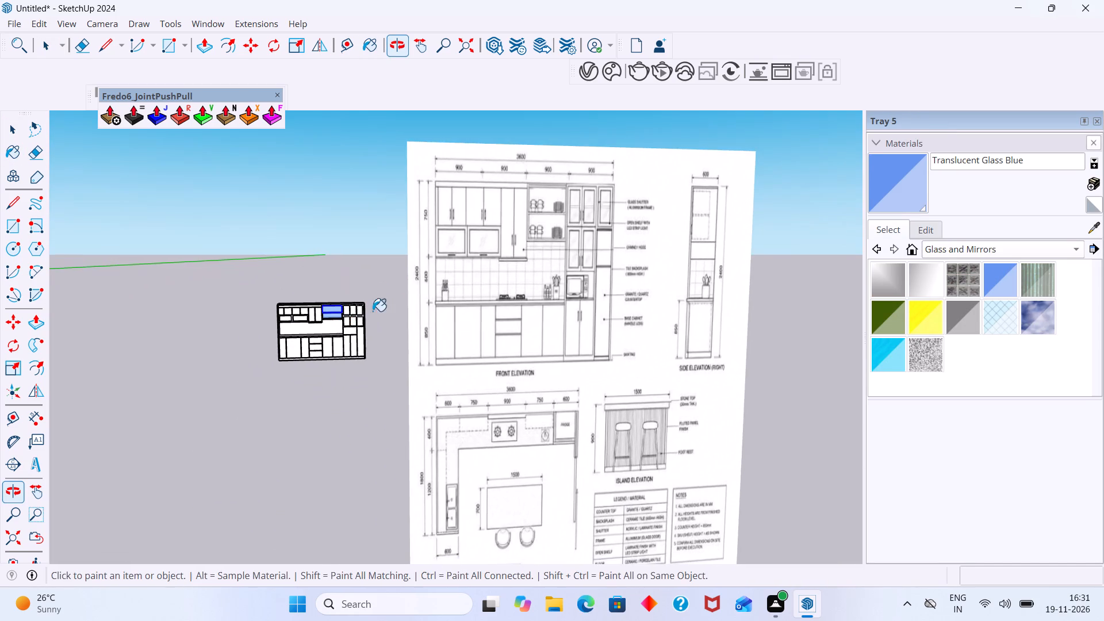
pyautogui.scroll(15, 370, 314)
pyautogui.scroll(-12, 337, 309)
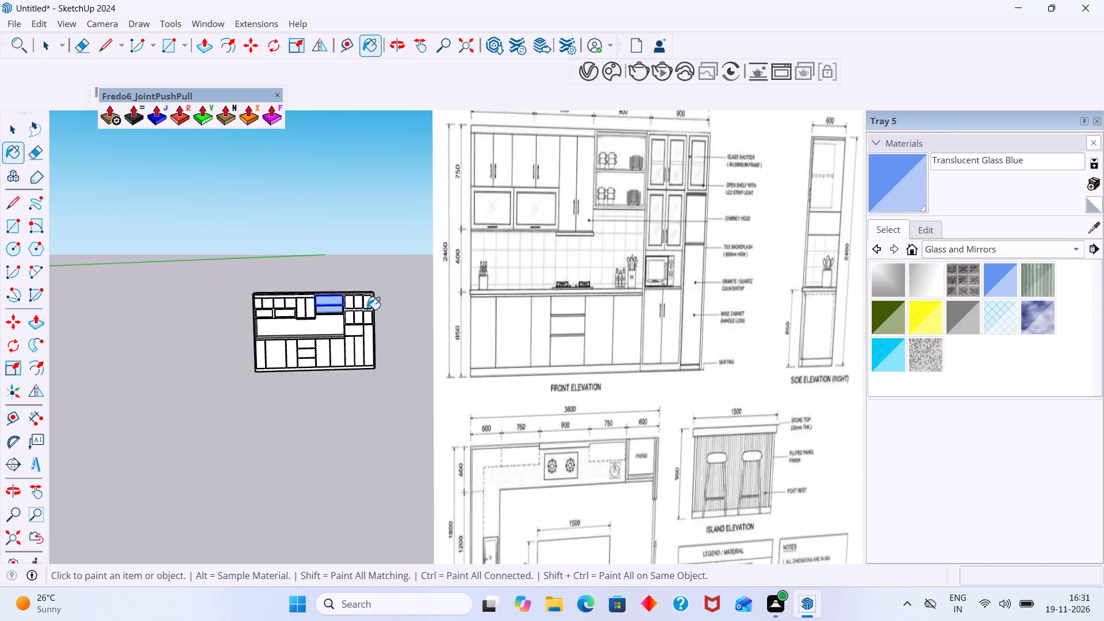
pyautogui.scroll(-4, 367, 309)
pyautogui.scroll(8, 370, 307)
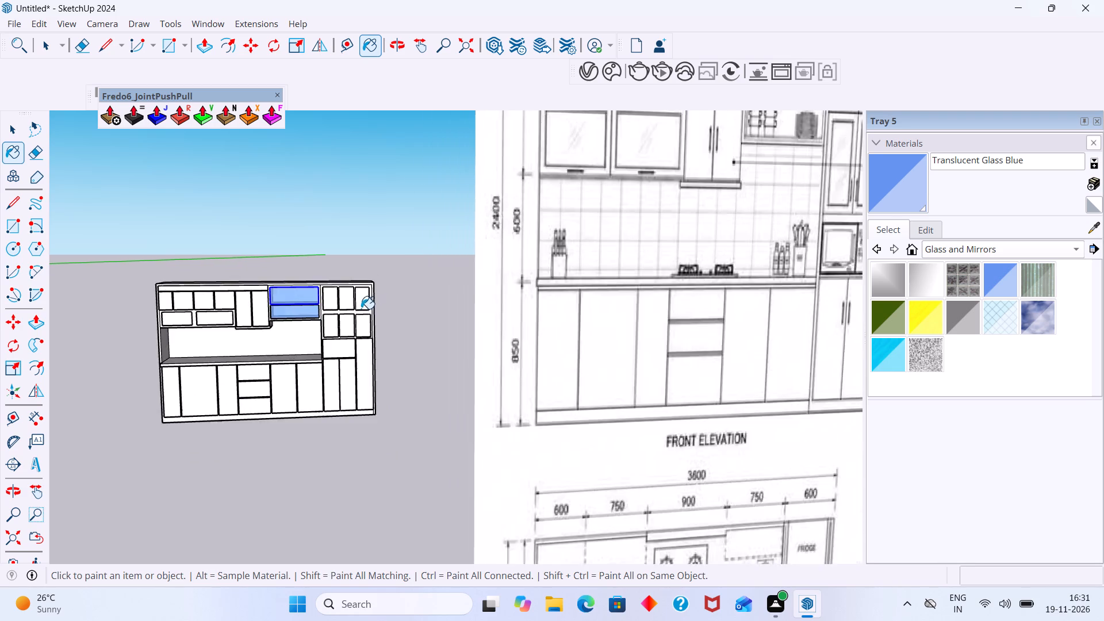
pyautogui.scroll(10, 361, 309)
pyautogui.click(345, 285)
pyautogui.click(308, 294)
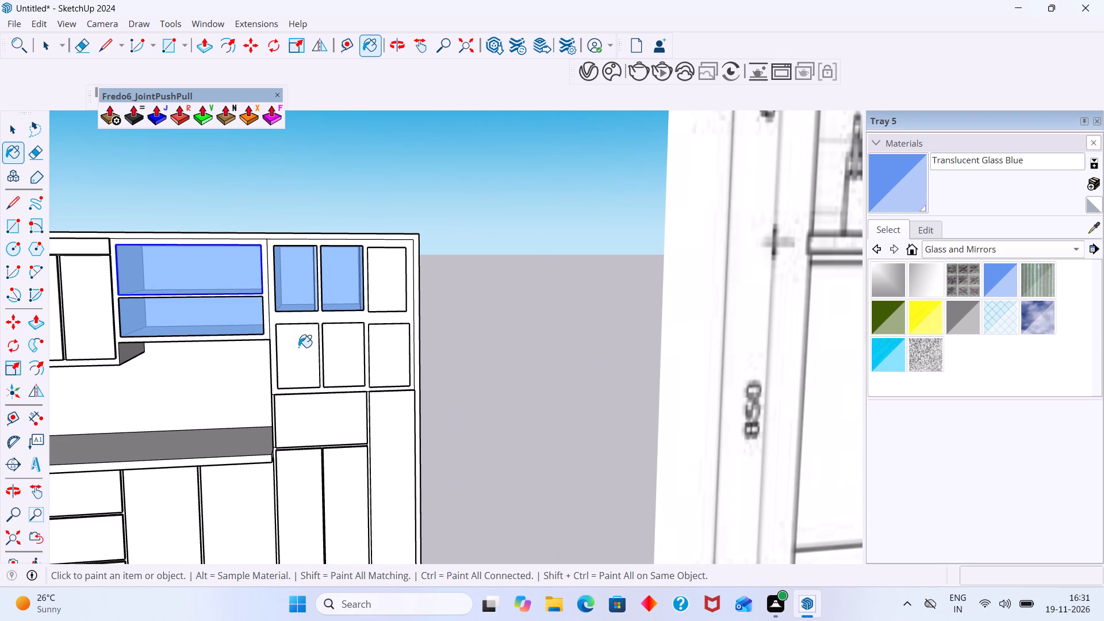
pyautogui.click(298, 347)
pyautogui.click(352, 348)
pyautogui.scroll(-19, 334, 341)
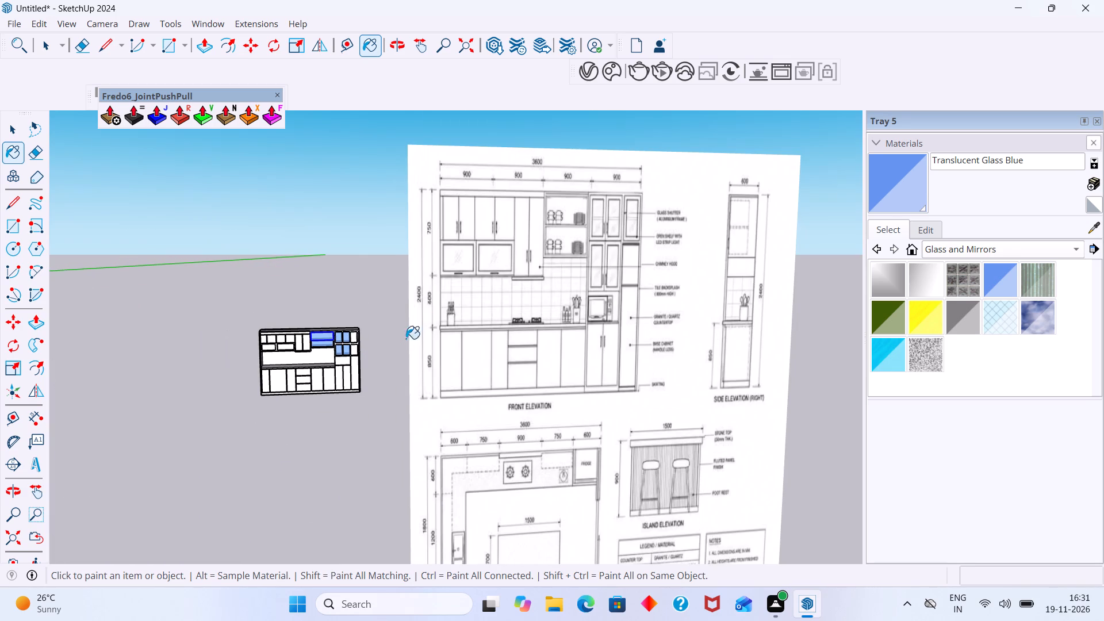
pyautogui.scroll(6, 647, 240)
pyautogui.scroll(5, 114, 434)
pyautogui.click(56, 440)
# Delete the wide panel covering the tall unit's microwave niche, above the pair of lower doors.
pyautogui.scroll(-1, 76, 435)
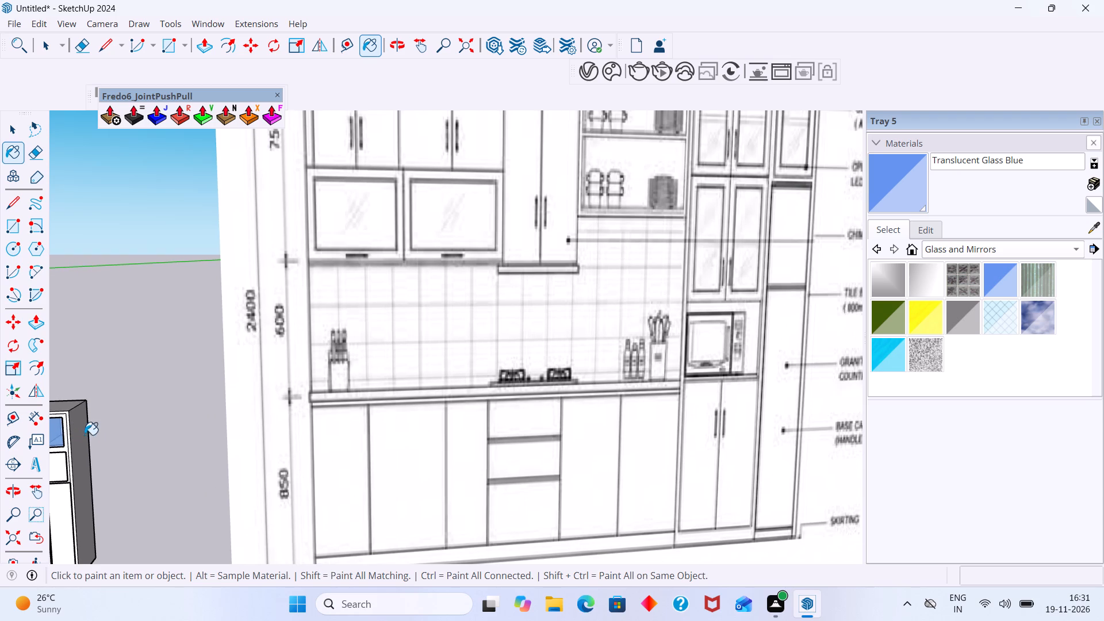
pyautogui.moveTo(155, 432); pyautogui.dragTo(181, 428, button='middle')
pyautogui.scroll(-4, 180, 425)
pyautogui.keyDown('shift'); pyautogui.moveTo(328, 402); pyautogui.dragTo(419, 379, button='middle'); pyautogui.keyUp('shift')
pyautogui.scroll(-2, 364, 392)
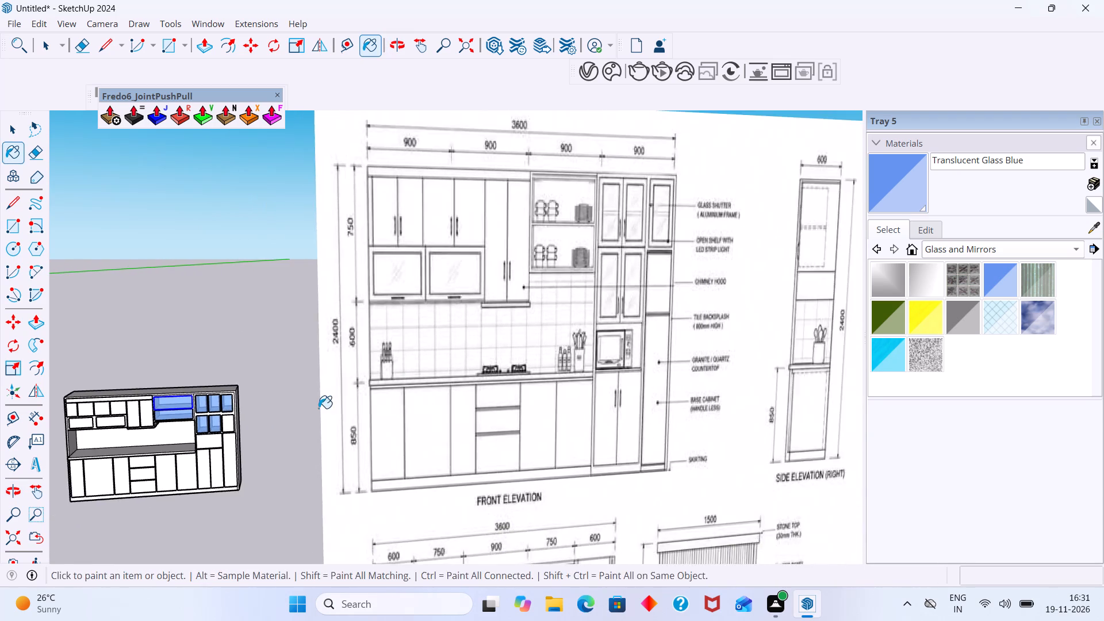
pyautogui.moveTo(332, 404); pyautogui.dragTo(477, 365, button='middle')
pyautogui.scroll(6, 338, 413)
pyautogui.press('space')
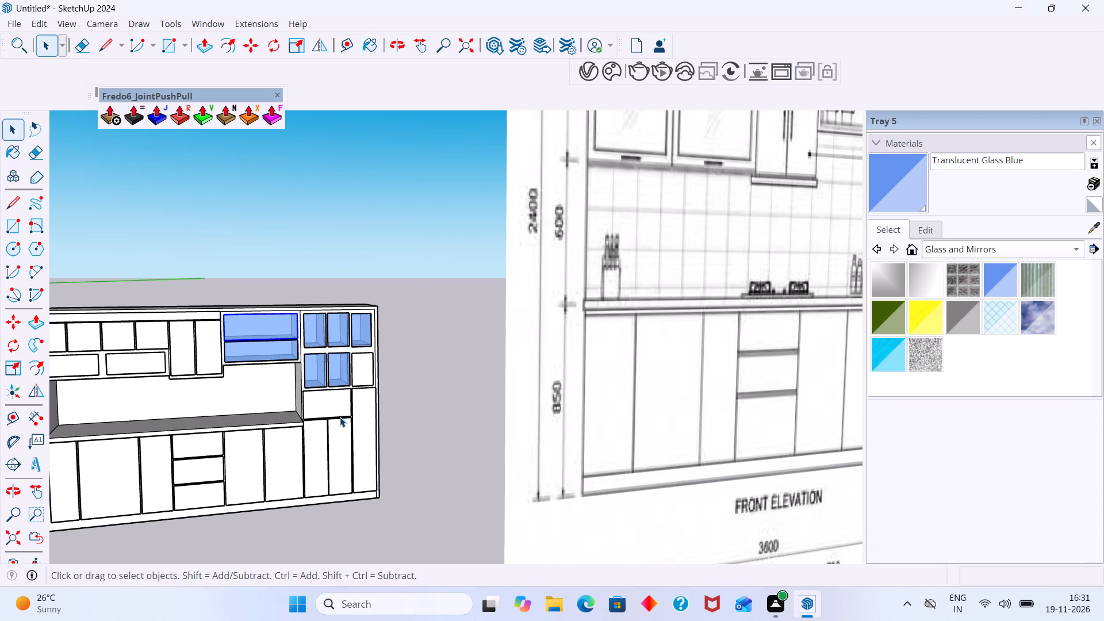
pyautogui.scroll(-7, 340, 417)
pyautogui.keyDown('shift'); pyautogui.moveTo(361, 408); pyautogui.dragTo(283, 408, button='middle'); pyautogui.keyUp('shift')
pyautogui.scroll(8, 309, 406)
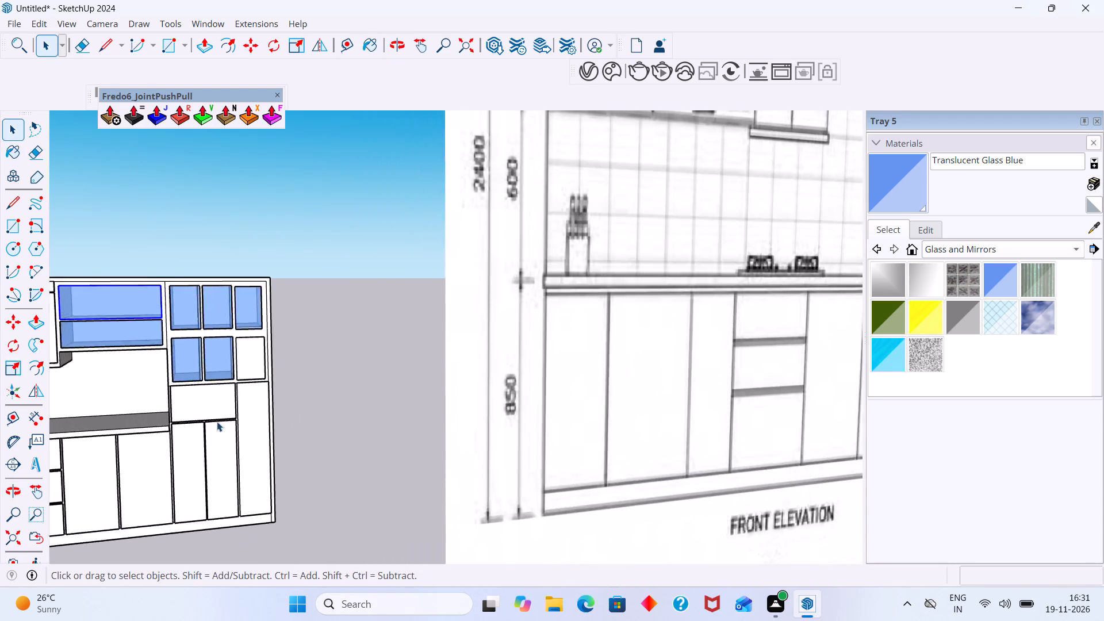
pyautogui.scroll(3, 217, 421)
pyautogui.click(203, 378)
pyautogui.press('Delete')
pyautogui.scroll(-3, 205, 397)
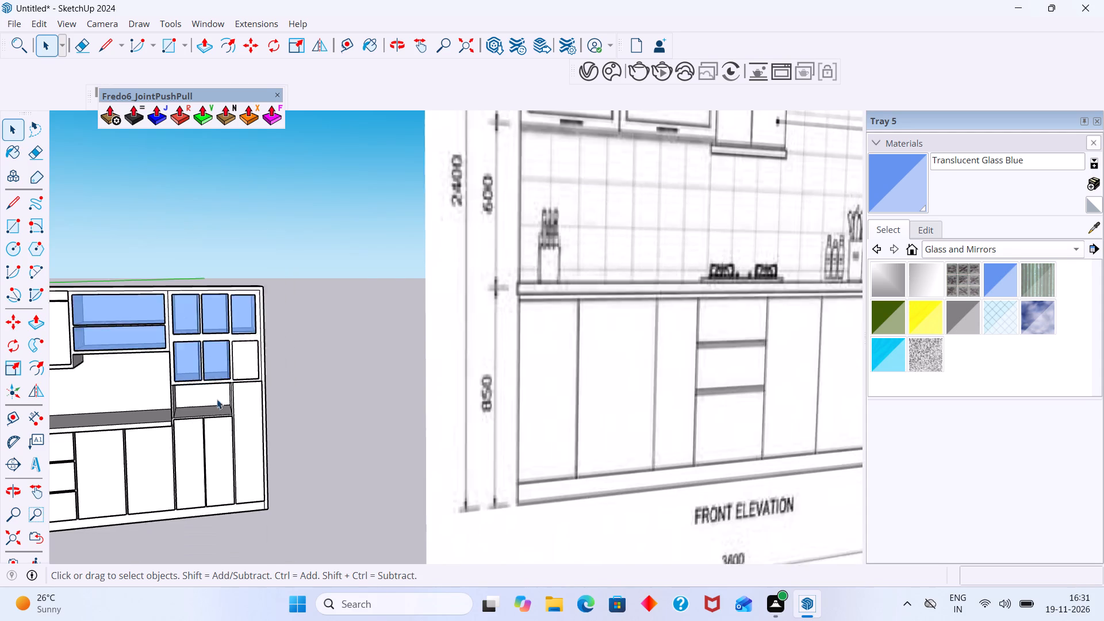
# Compare the tall unit's open niche and the rest of the cabinet fronts with the reference front elevation.
pyautogui.scroll(-9, 217, 399)
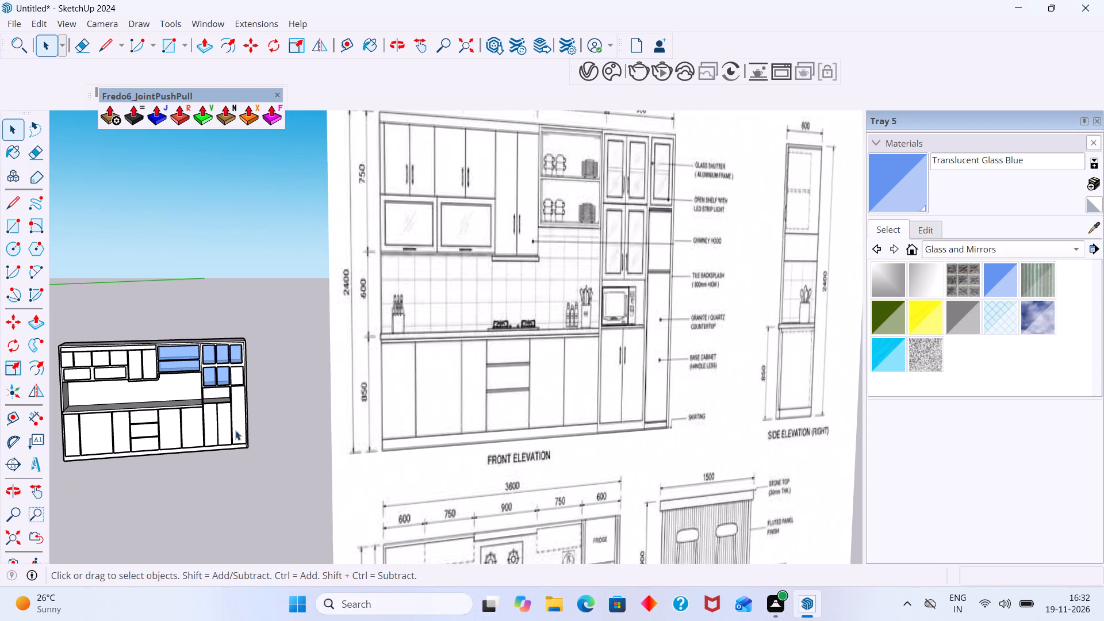
pyautogui.keyDown('shift'); pyautogui.moveTo(277, 425); pyautogui.dragTo(349, 416, button='middle'); pyautogui.keyUp('shift')
pyautogui.scroll(-2, 342, 413)
pyautogui.moveTo(324, 414); pyautogui.dragTo(338, 456, button='middle')
pyautogui.moveTo(335, 448); pyautogui.dragTo(394, 459, button='middle')
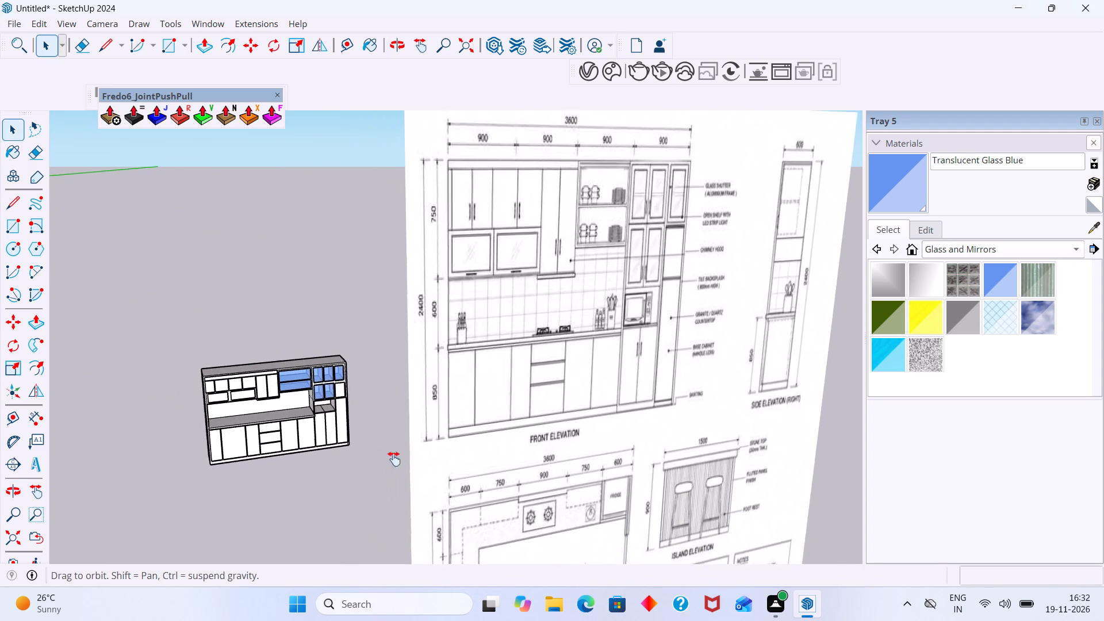
pyautogui.moveTo(394, 459); pyautogui.dragTo(448, 459, button='middle')
pyautogui.scroll(1, 571, 384)
pyautogui.moveTo(362, 446); pyautogui.dragTo(309, 459, button='middle')
pyautogui.keyDown('shift'); pyautogui.moveTo(316, 439); pyautogui.dragTo(268, 448, button='middle'); pyautogui.keyUp('shift')
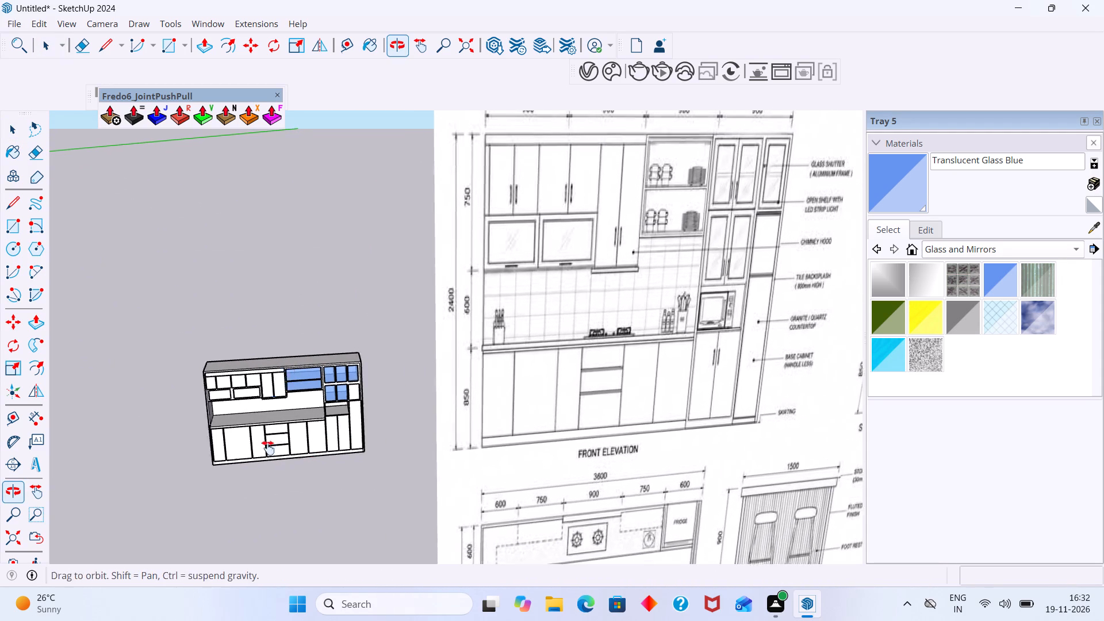
pyautogui.keyDown('shift'); pyautogui.moveTo(268, 448); pyautogui.dragTo(253, 454, button='middle'); pyautogui.keyUp('shift')
pyautogui.scroll(3, 235, 409)
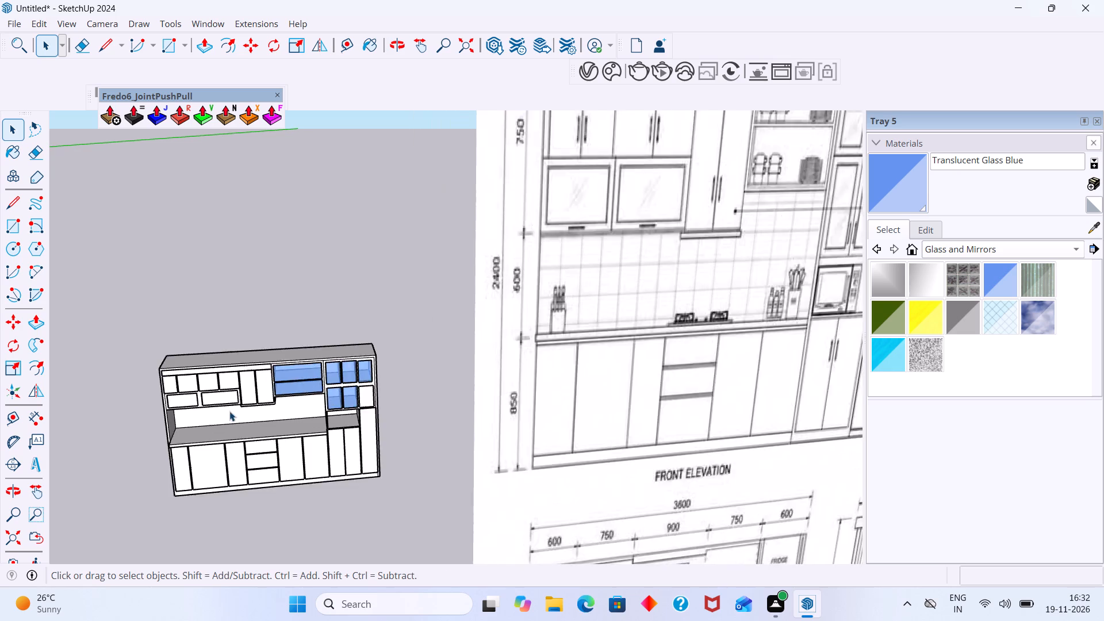
# Paint the two wide lower panels of the upper unit, beside the chimney hood doors, with Translucent Glass Blue.
pyautogui.scroll(13, 229, 411)
pyautogui.click(223, 381)
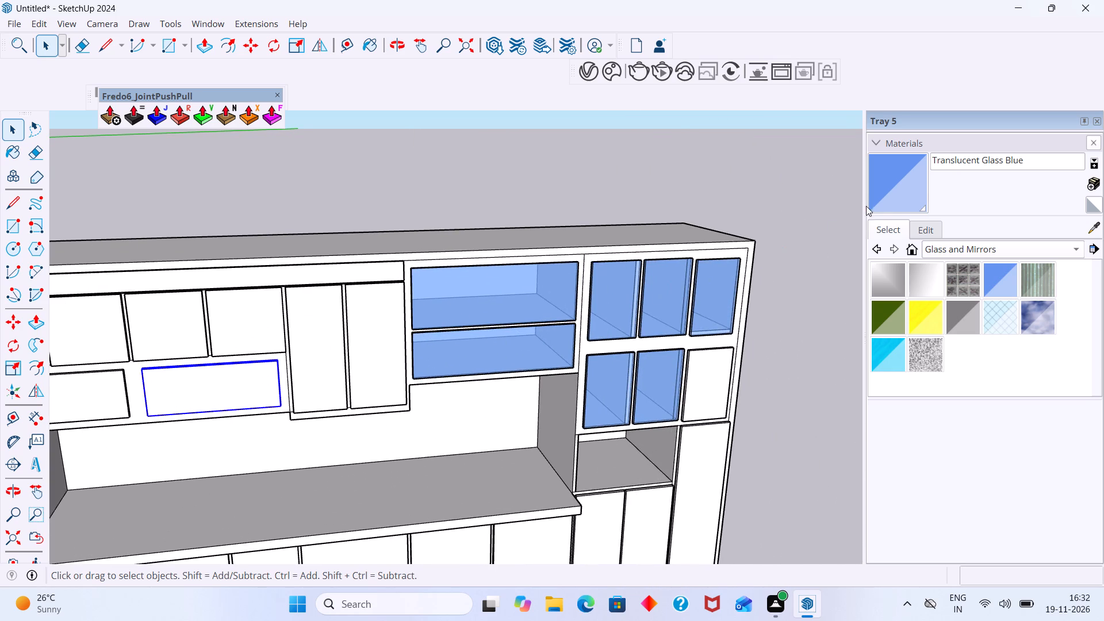
pyautogui.click(888, 198)
pyautogui.click(250, 407)
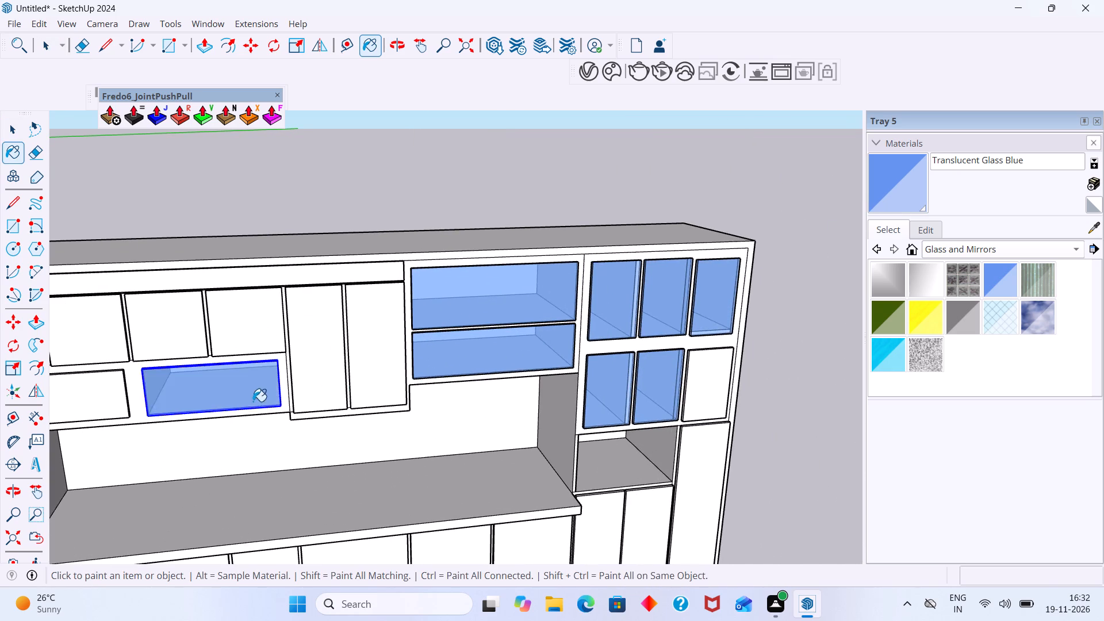
pyautogui.keyDown('shift'); pyautogui.moveTo(292, 392); pyautogui.dragTo(560, 335, button='middle'); pyautogui.keyUp('shift')
pyautogui.scroll(3, 376, 354)
pyautogui.click(363, 352)
pyautogui.scroll(-7, 368, 345)
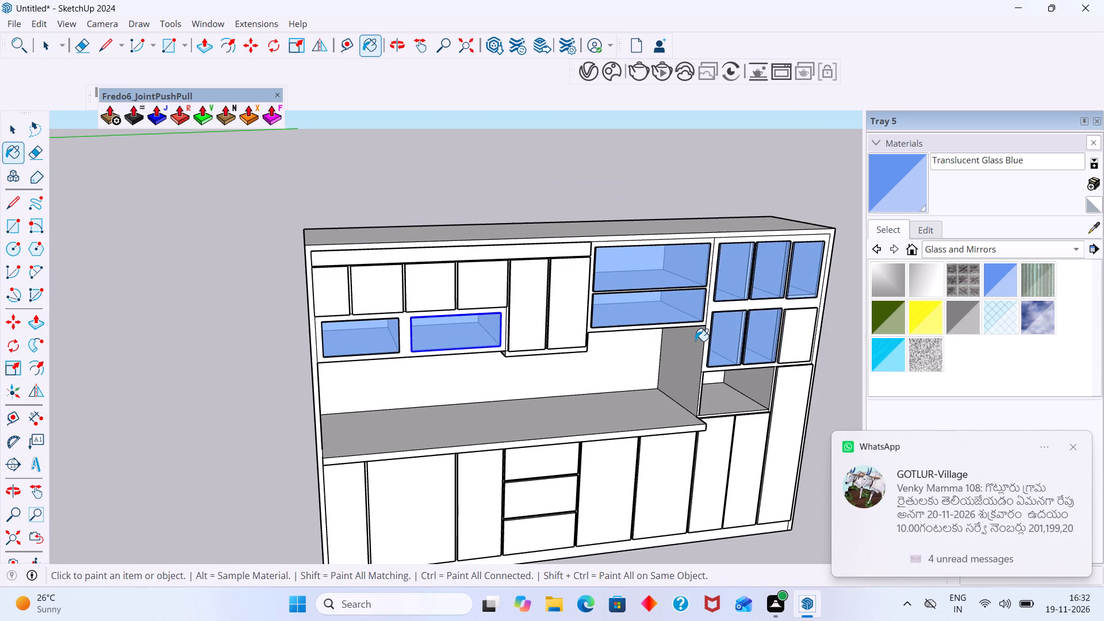
pyautogui.click(1076, 445)
pyautogui.scroll(-3, 726, 394)
pyautogui.moveTo(569, 374); pyautogui.dragTo(320, 375, button='middle')
pyautogui.press('space')
# Compare the glazed cabinet fronts and overall layout with the reference front elevation from several angles.
pyautogui.moveTo(566, 251); pyautogui.dragTo(610, 252, button='middle')
pyautogui.scroll(-3, 610, 253)
pyautogui.keyDown('shift'); pyautogui.moveTo(615, 259); pyautogui.dragTo(329, 283, button='middle'); pyautogui.keyUp('shift')
pyautogui.scroll(-3, 293, 296)
pyautogui.moveTo(367, 323); pyautogui.dragTo(507, 306, button='middle')
pyautogui.scroll(-9, 489, 303)
pyautogui.moveTo(435, 323); pyautogui.dragTo(461, 306, button='middle')
pyautogui.scroll(2, 394, 328)
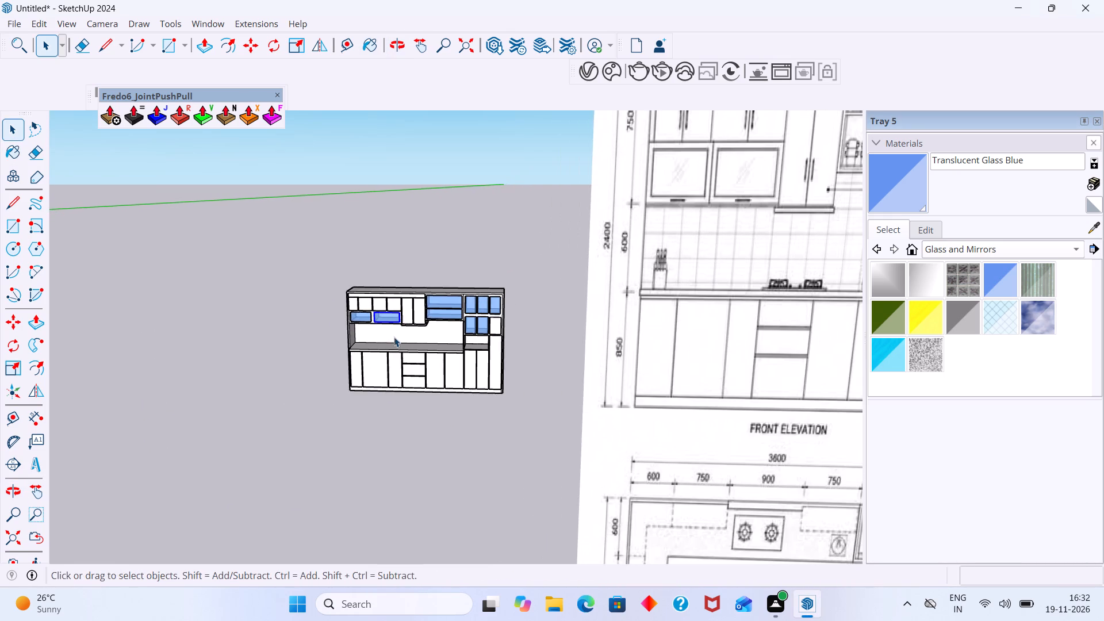
pyautogui.moveTo(397, 350); pyautogui.dragTo(504, 358, button='middle')
pyautogui.moveTo(526, 343); pyautogui.dragTo(331, 335, button='middle')
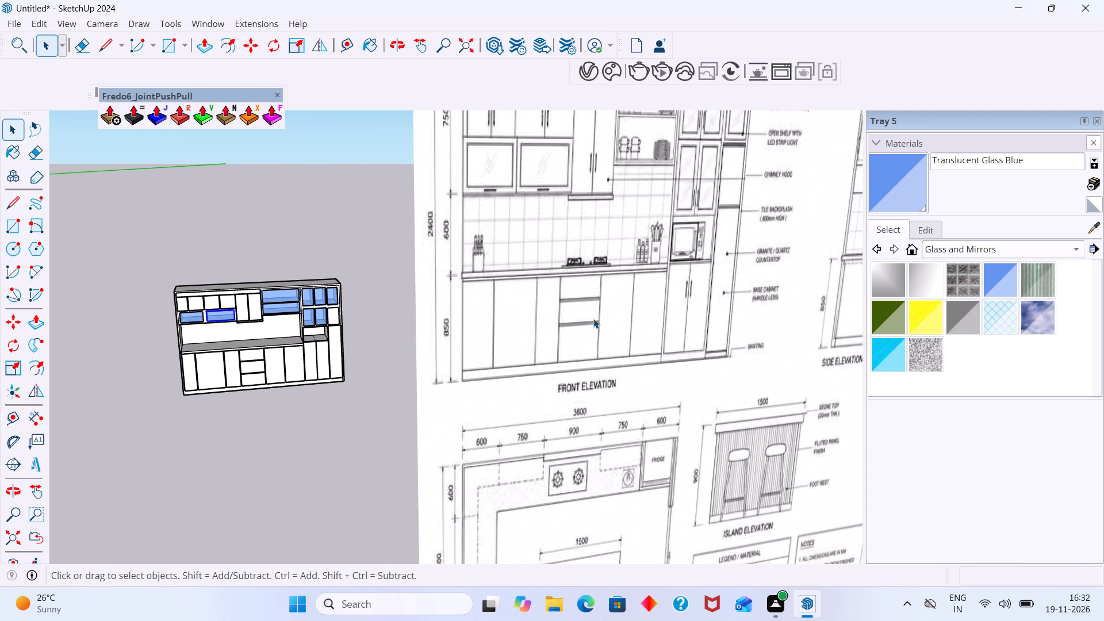
pyautogui.scroll(-1, 361, 346)
pyautogui.moveTo(364, 347); pyautogui.dragTo(379, 420, button='middle')
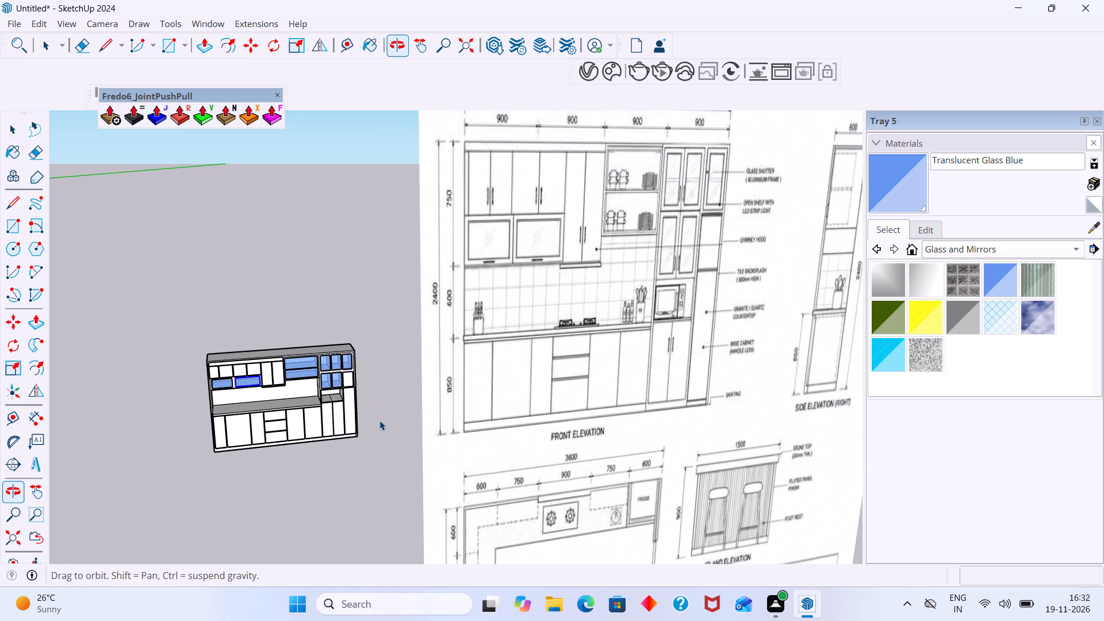
pyautogui.scroll(20, 218, 383)
pyautogui.scroll(3, 218, 383)
pyautogui.moveTo(214, 369); pyautogui.dragTo(312, 365, button='middle')
pyautogui.scroll(-18, 309, 361)
pyautogui.moveTo(333, 366); pyautogui.dragTo(230, 373, button='middle')
pyautogui.scroll(-3, 230, 373)
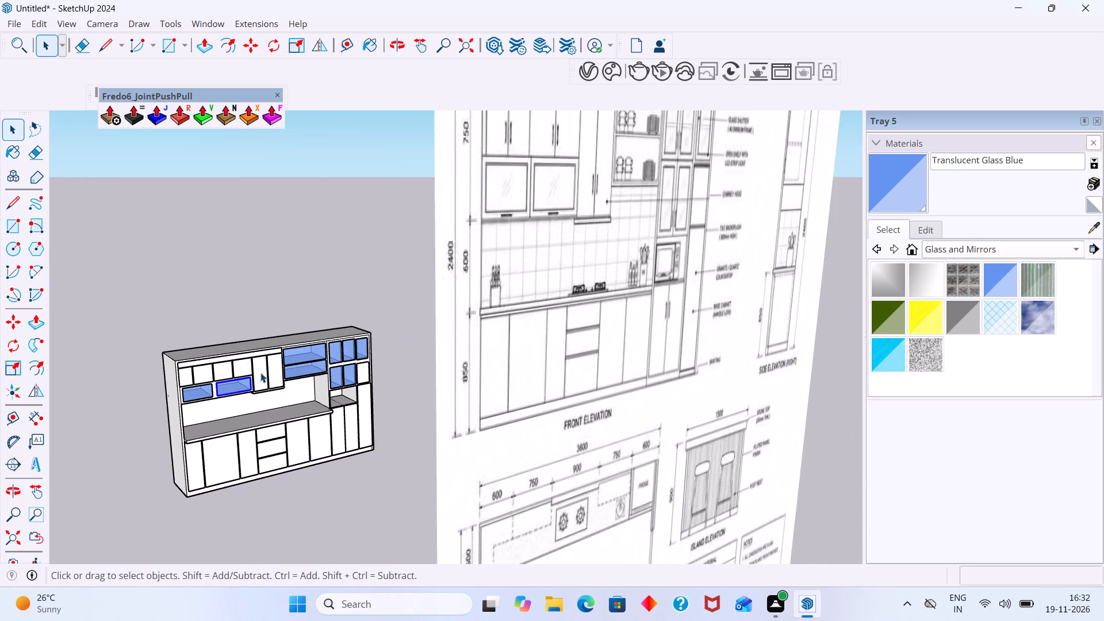
pyautogui.scroll(-3, 260, 373)
pyautogui.moveTo(279, 377); pyautogui.dragTo(226, 395, button='middle')
pyautogui.scroll(1, 220, 411)
pyautogui.moveTo(206, 411); pyautogui.dragTo(180, 415, button='middle')
pyautogui.scroll(2, 270, 376)
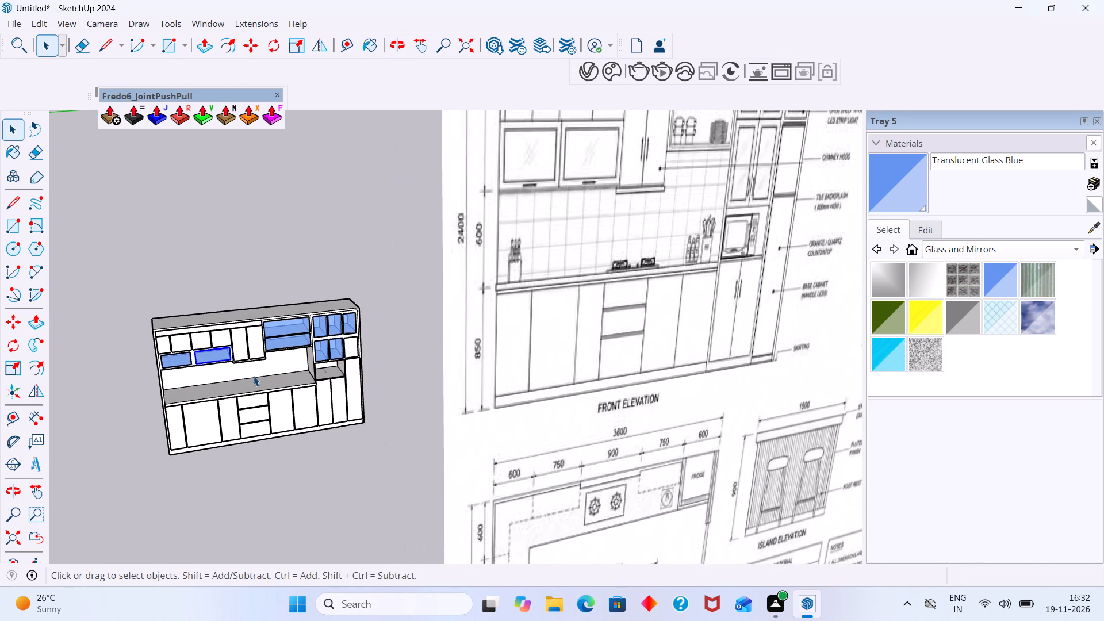
pyautogui.scroll(-2, 253, 374)
pyautogui.moveTo(278, 374); pyautogui.dragTo(315, 362, button='middle')
pyautogui.scroll(8, 259, 392)
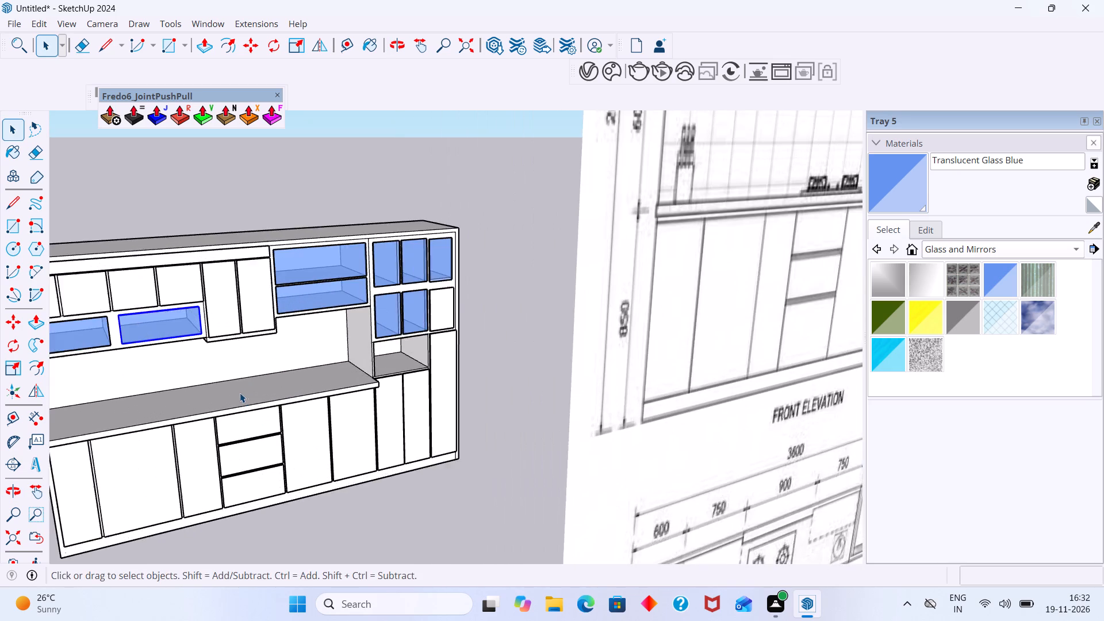
pyautogui.scroll(3, 240, 393)
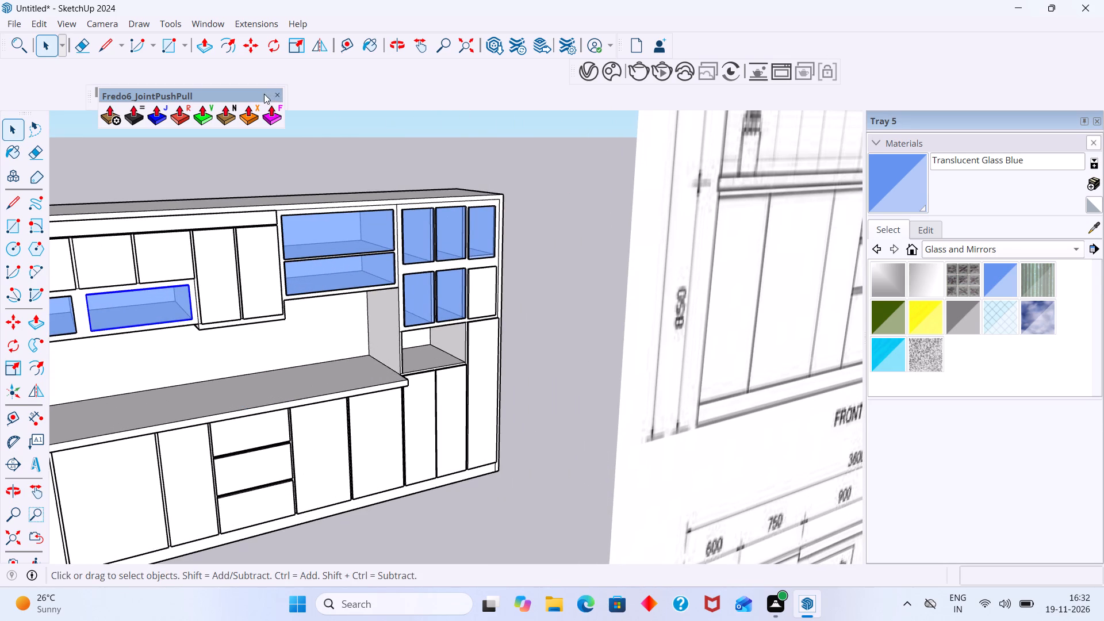
# Dock the Fredo6_JointPushPull toolbar and hide the V-Ray for SketchUp and V-Ray Utilities toolbars.
pyautogui.moveTo(264, 94); pyautogui.dragTo(267, 71)
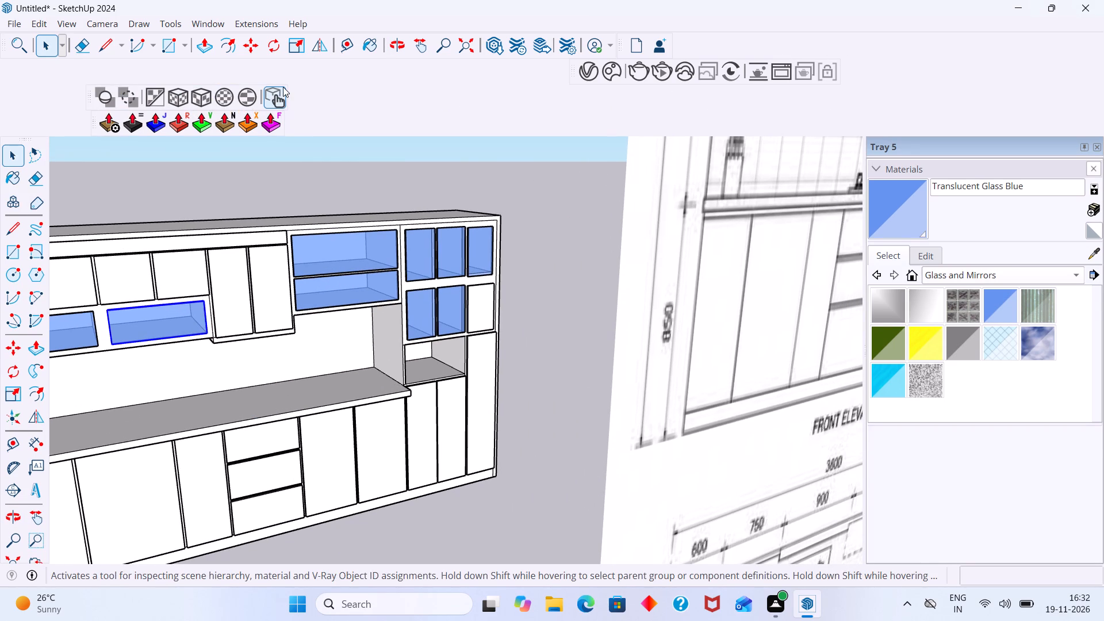
pyautogui.rightClick(892, 17)
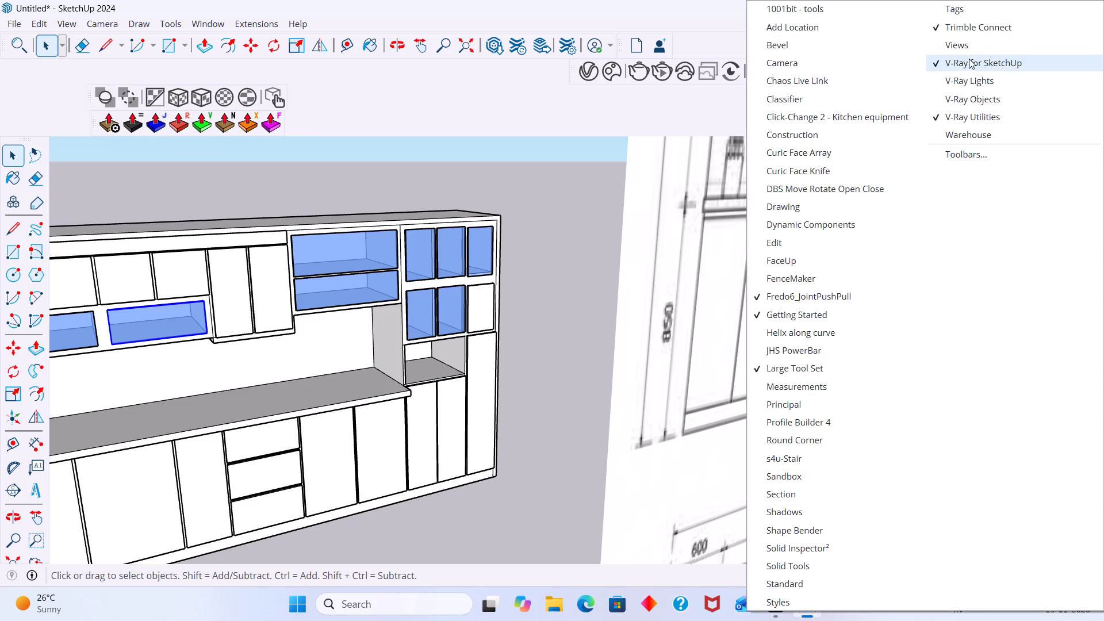
pyautogui.click(958, 62)
pyautogui.rightClick(896, 22)
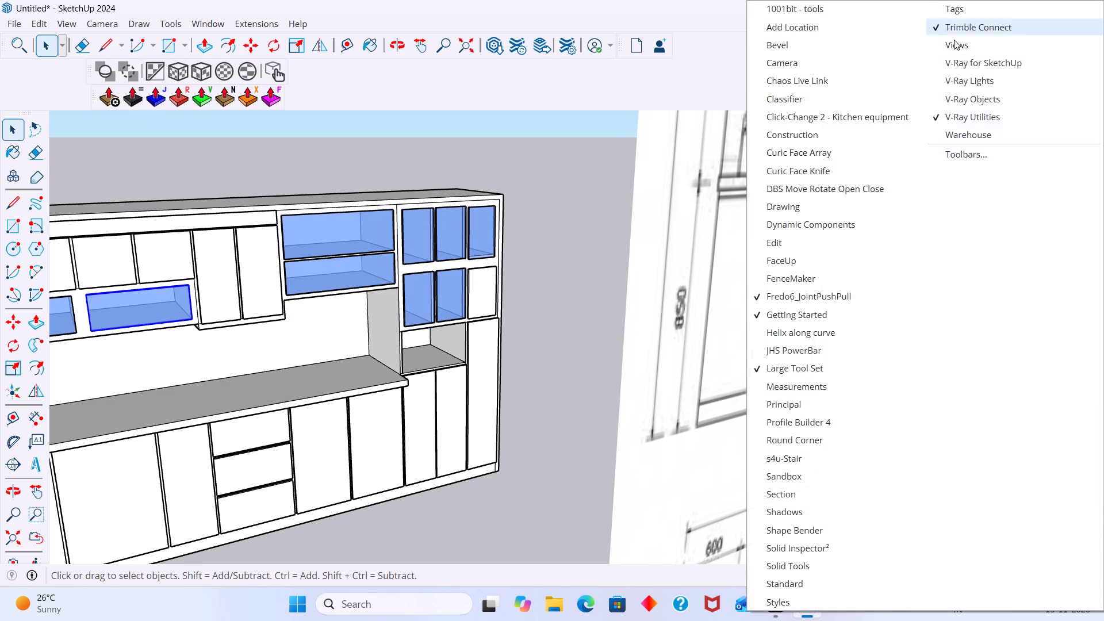
pyautogui.click(968, 113)
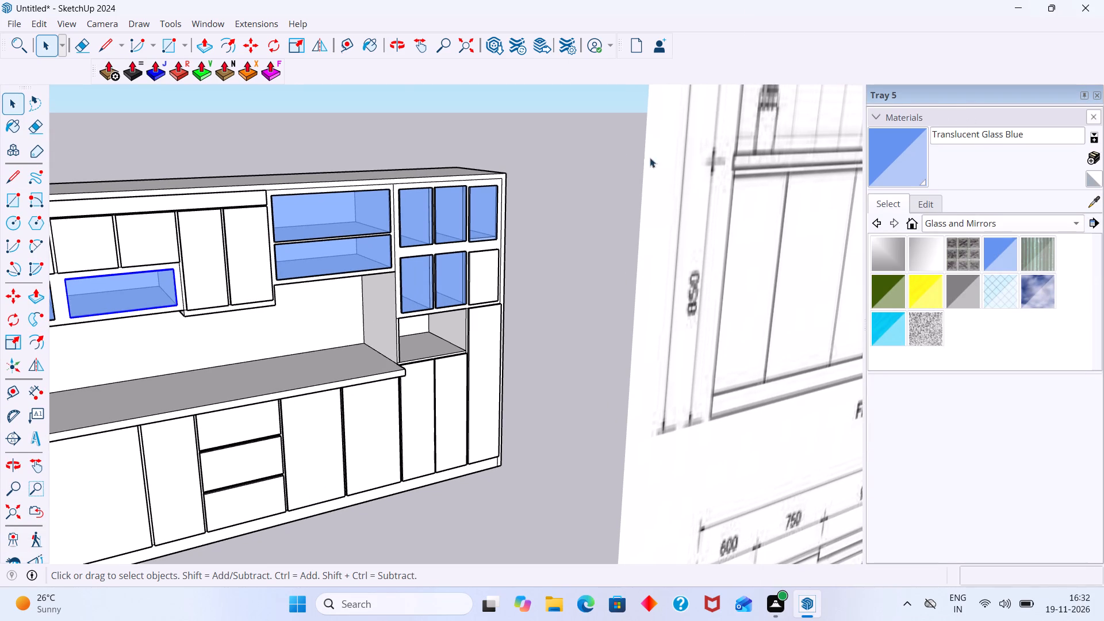
# Examine the reference front elevation's open shelf, glass shutters and chimney hood against the modelled cabinet.
pyautogui.scroll(-6, 598, 167)
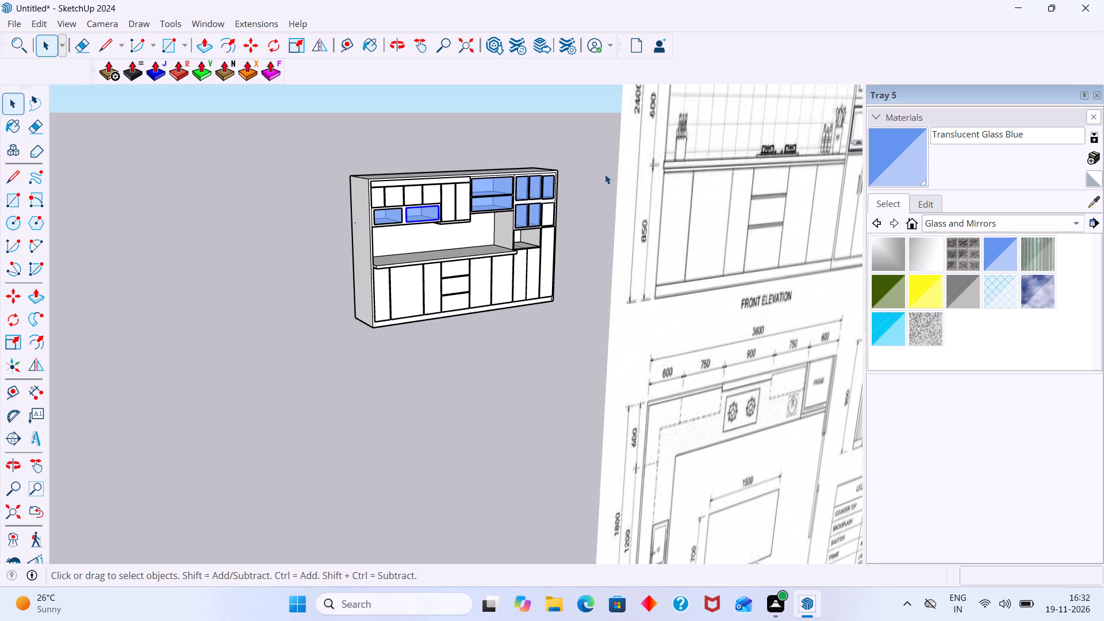
pyautogui.scroll(-4, 605, 199)
pyautogui.moveTo(561, 286); pyautogui.dragTo(504, 297, button='middle')
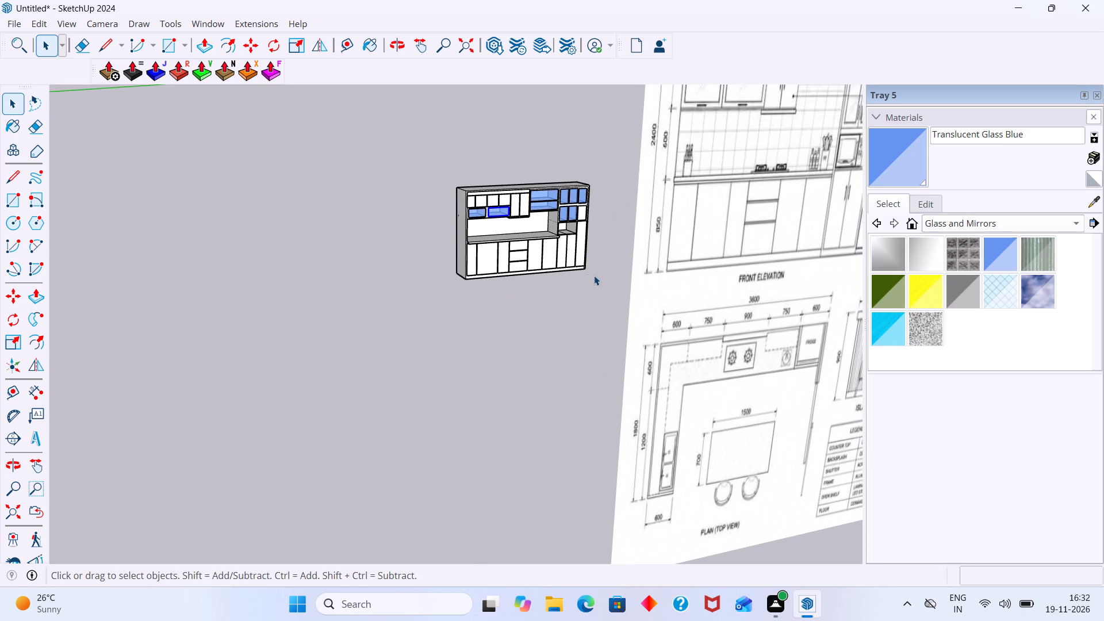
pyautogui.keyDown('shift'); pyautogui.moveTo(594, 275); pyautogui.dragTo(370, 364, button='middle'); pyautogui.keyUp('shift')
pyautogui.scroll(-3, 370, 362)
pyautogui.moveTo(359, 348); pyautogui.dragTo(351, 397, button='middle')
pyautogui.scroll(2, 601, 224)
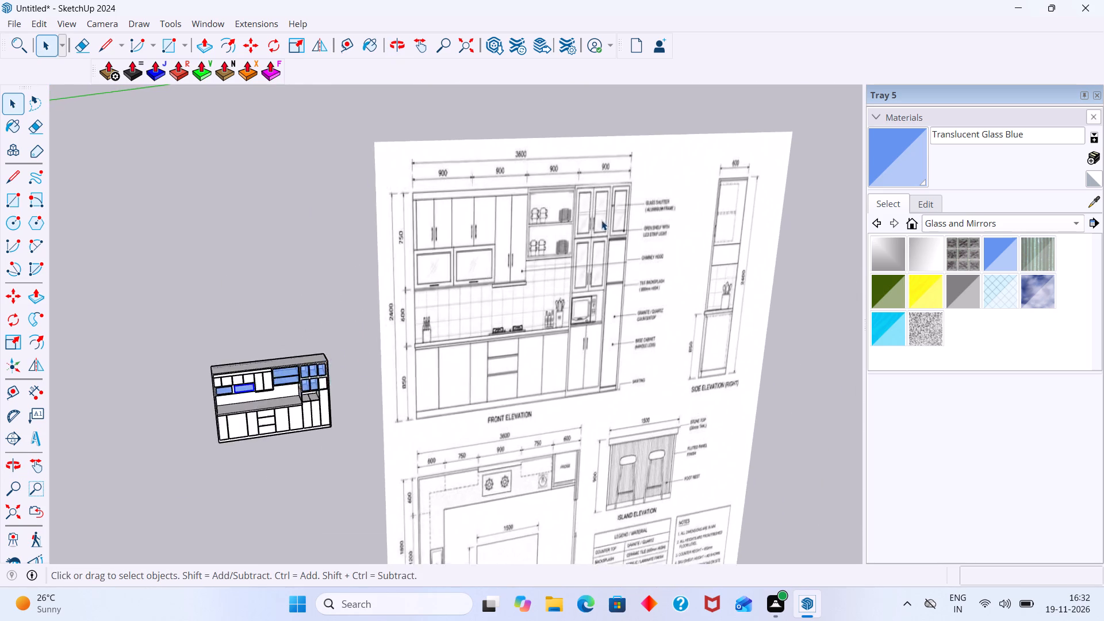
pyautogui.scroll(14, 601, 220)
pyautogui.scroll(-13, 581, 214)
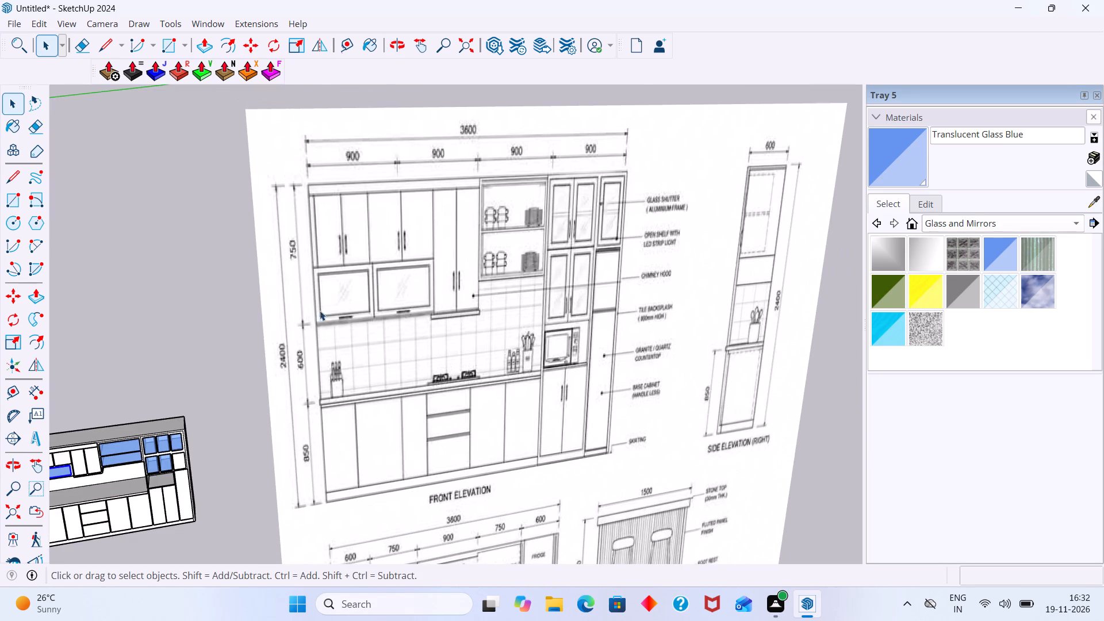
pyautogui.moveTo(237, 408); pyautogui.dragTo(294, 390, button='middle')
pyautogui.scroll(1, 500, 281)
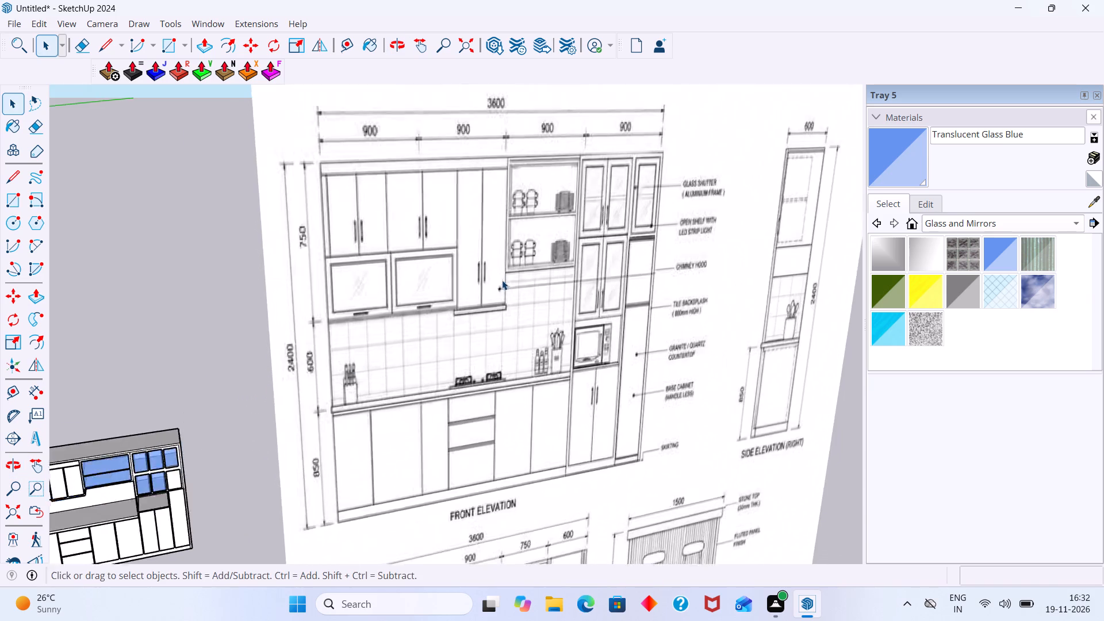
pyautogui.scroll(5, 502, 280)
pyautogui.scroll(-3, 530, 257)
pyautogui.scroll(4, 618, 269)
pyautogui.scroll(-7, 621, 276)
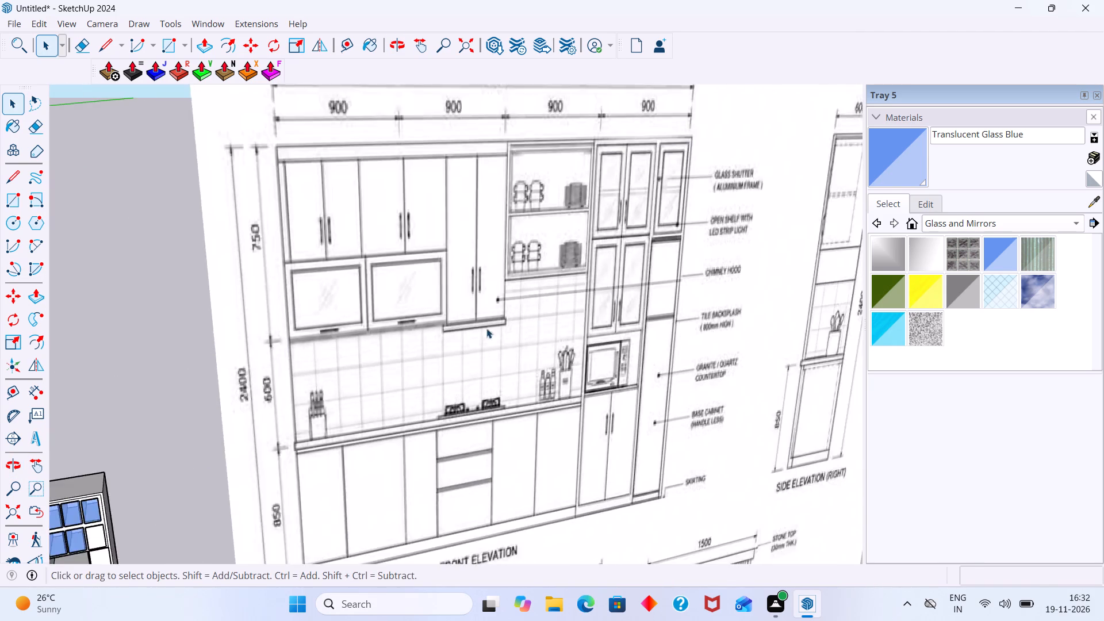
pyautogui.scroll(-1, 486, 328)
pyautogui.moveTo(409, 365); pyautogui.dragTo(603, 299, button='middle')
pyautogui.scroll(6, 452, 369)
pyautogui.scroll(-6, 368, 371)
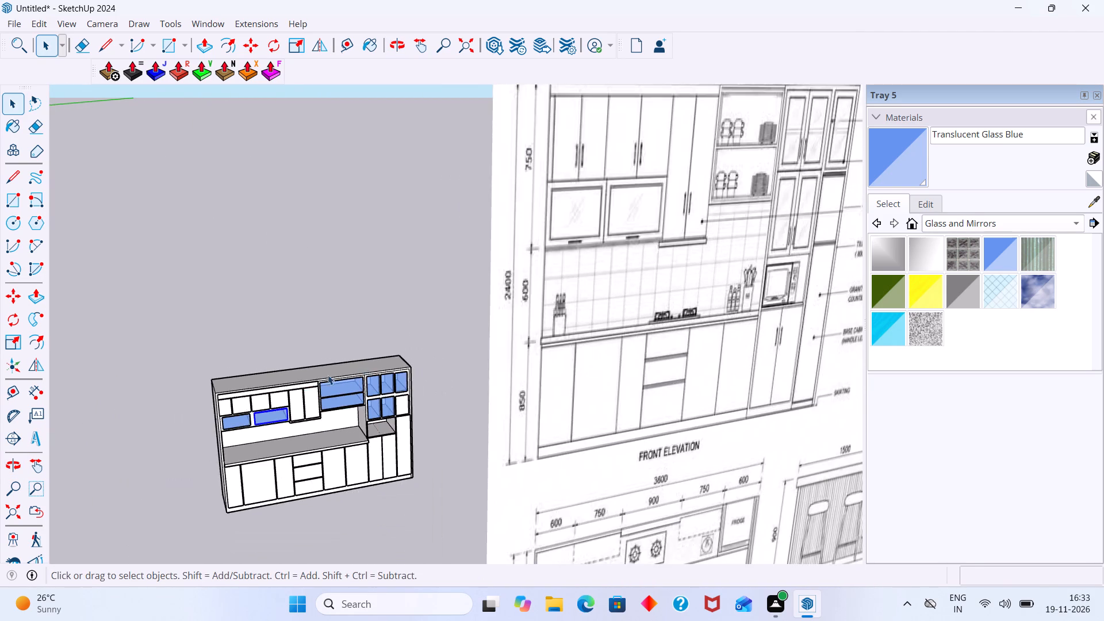
# Hide the two stacked glass panels beside the tall unit so that both compartments form open shelves.
pyautogui.scroll(4, 297, 384)
pyautogui.scroll(6, 392, 387)
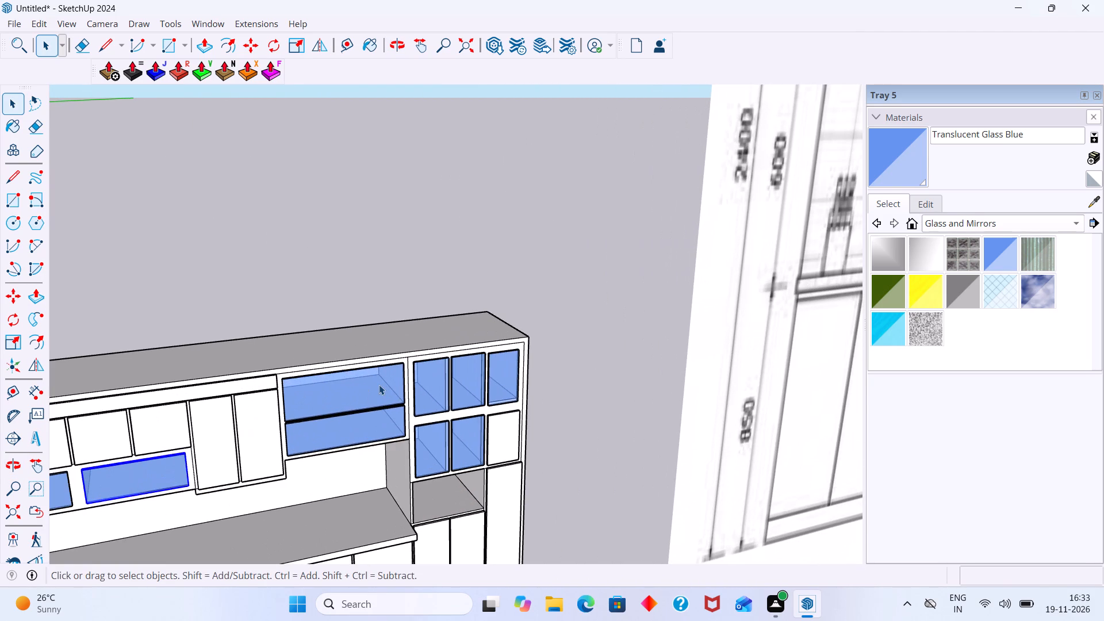
pyautogui.click(379, 385)
pyautogui.rightClick(378, 385)
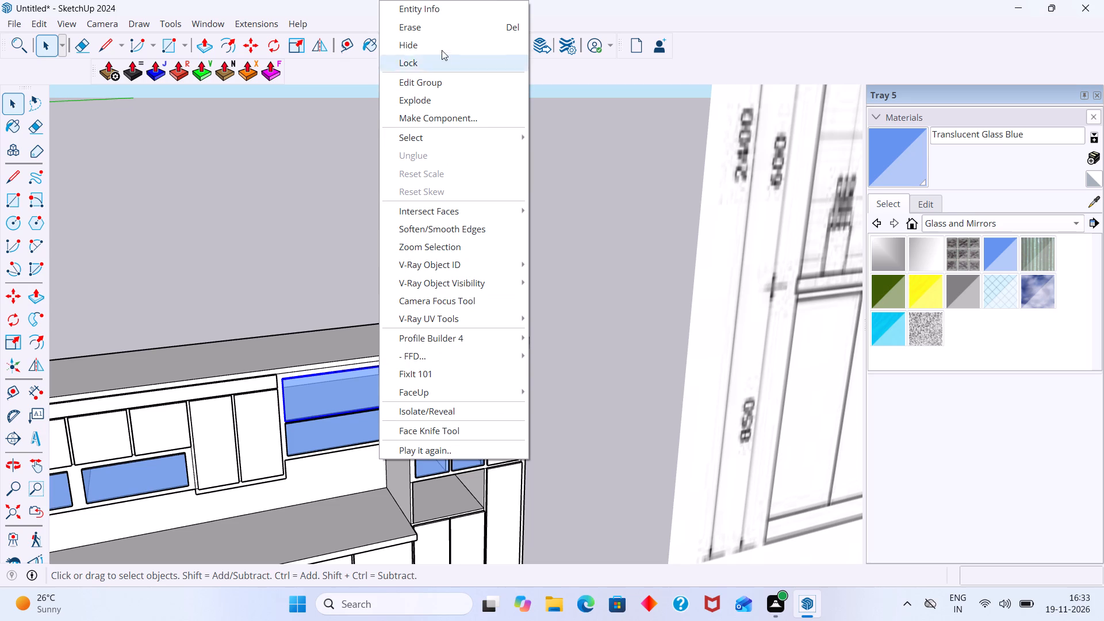
pyautogui.click(432, 42)
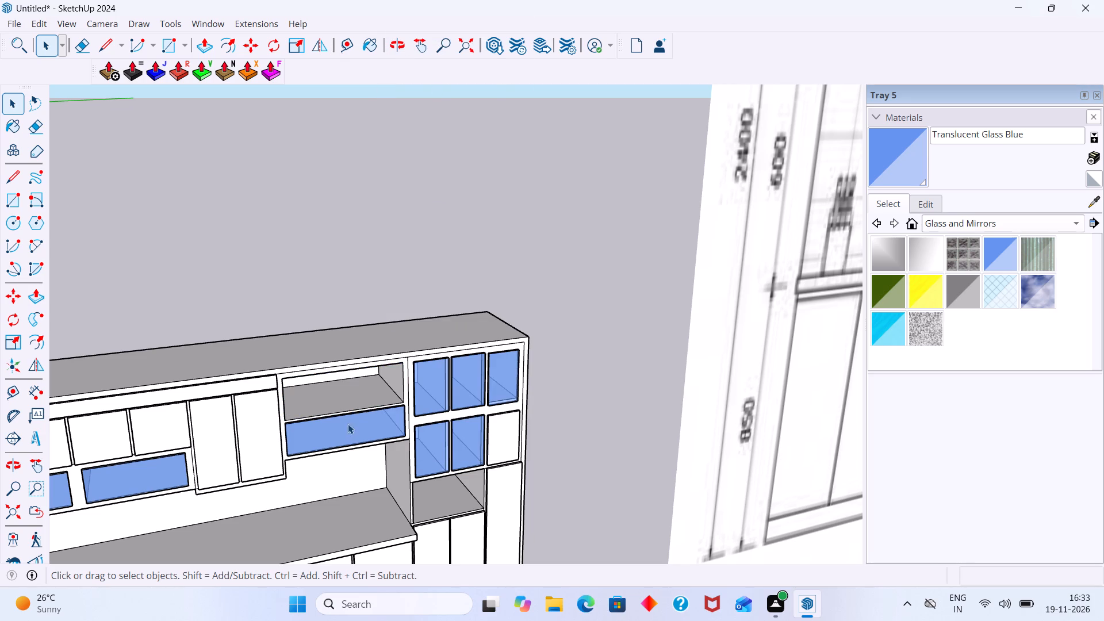
pyautogui.rightClick(348, 424)
pyautogui.click(420, 36)
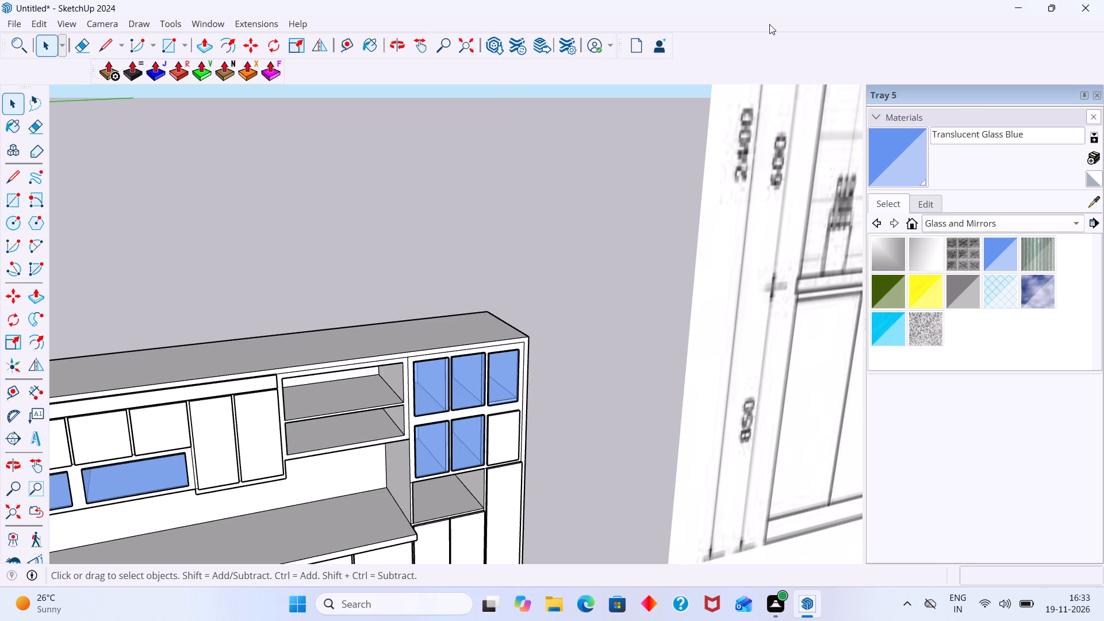
# Place a Kitchen Products bottle from Click-Change 2 - Kitchen equipment on the upper open shelf and swap it for the dark wine bottle.
pyautogui.rightClick(769, 24)
pyautogui.click(818, 116)
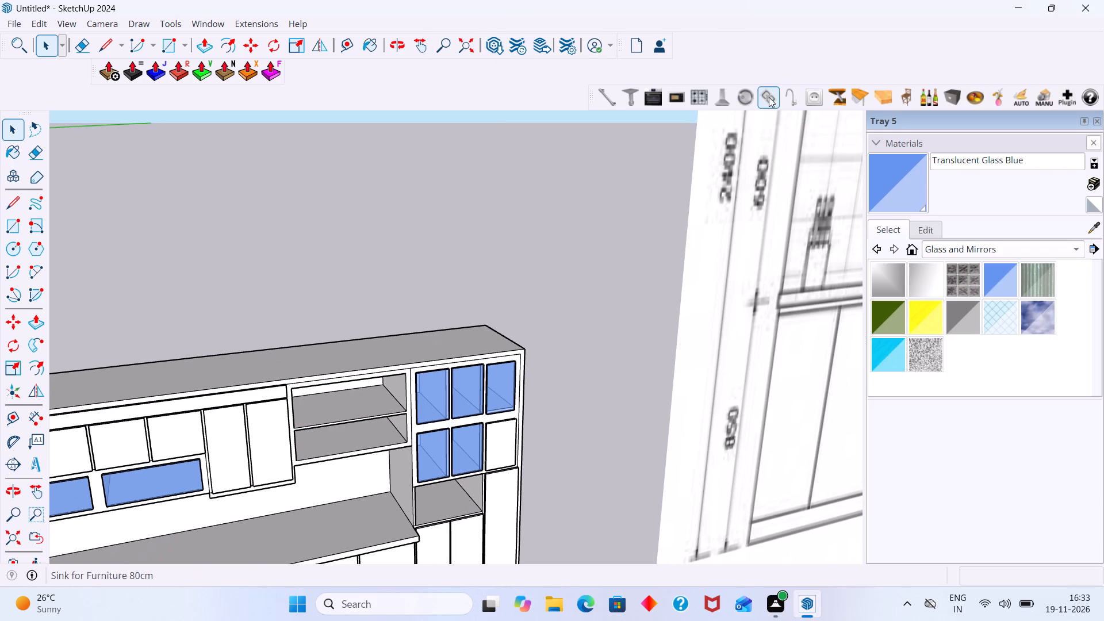
pyautogui.click(930, 95)
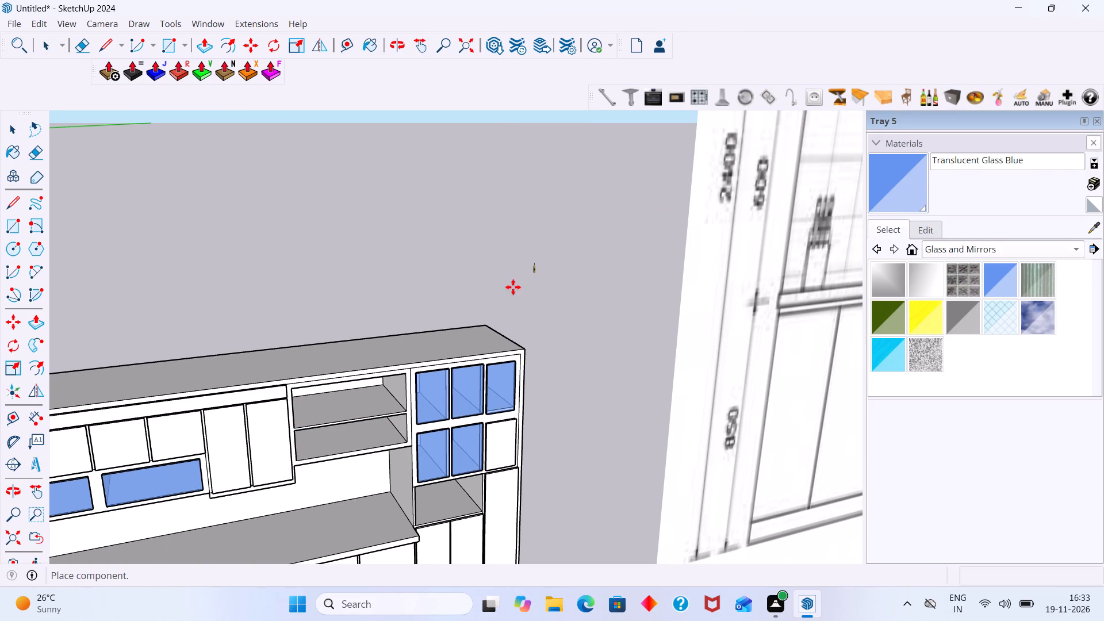
pyautogui.scroll(8, 350, 427)
pyautogui.scroll(2, 292, 398)
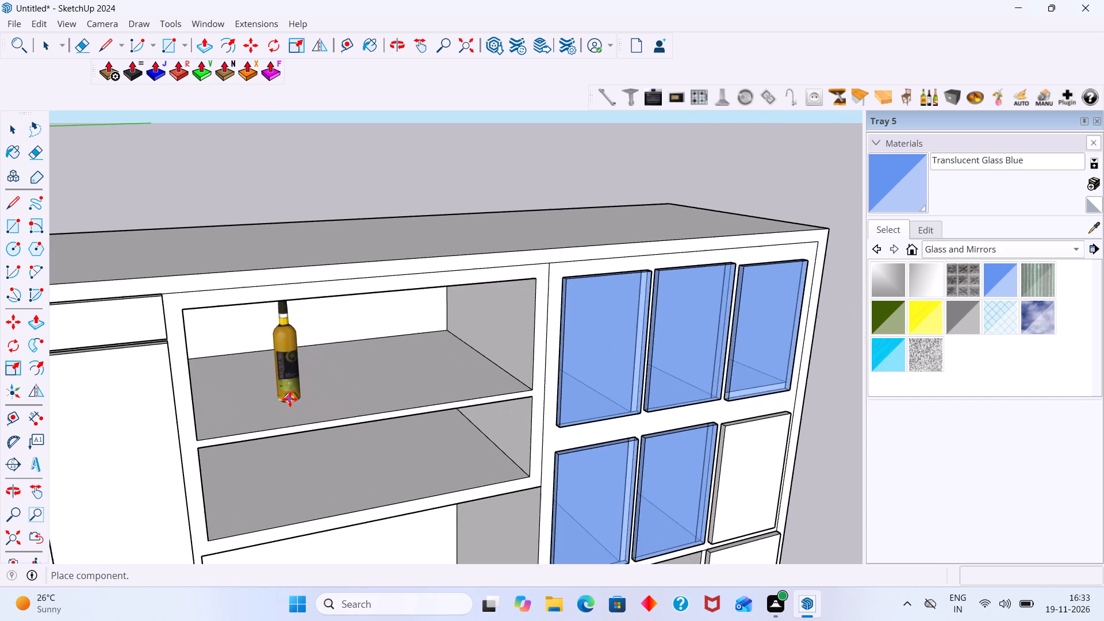
pyautogui.scroll(-2, 287, 400)
pyautogui.moveTo(286, 396); pyautogui.dragTo(251, 342, button='middle')
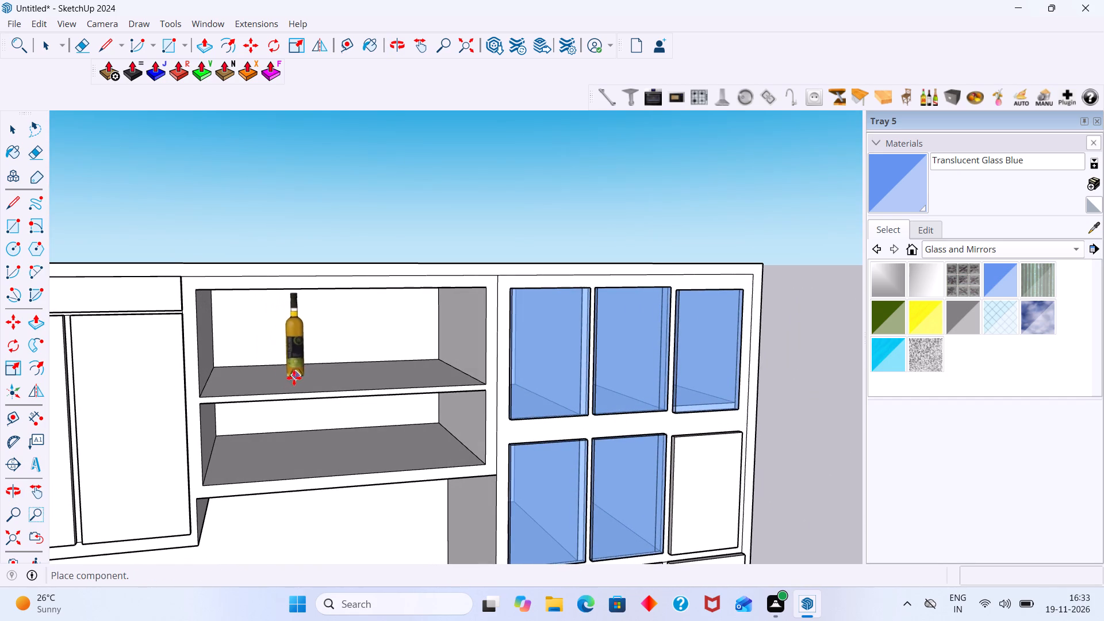
pyautogui.click(278, 377)
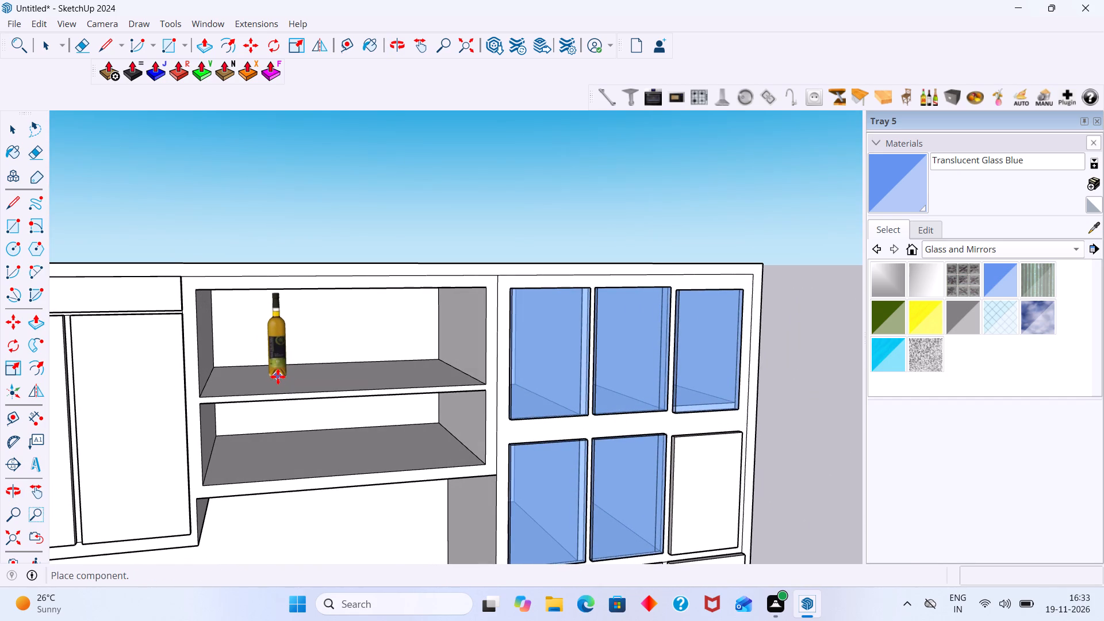
pyautogui.click(930, 98)
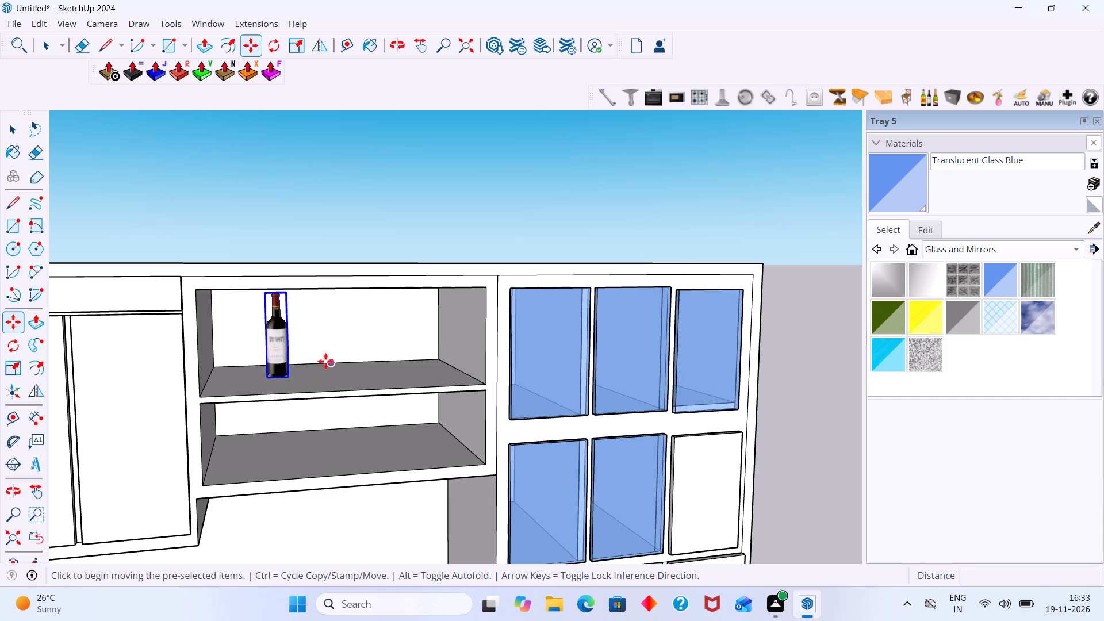
# Place a second Kitchen Products bottle, the yellow one with the black label, on the lower open shelf.
pyautogui.press('space')
pyautogui.click(388, 246)
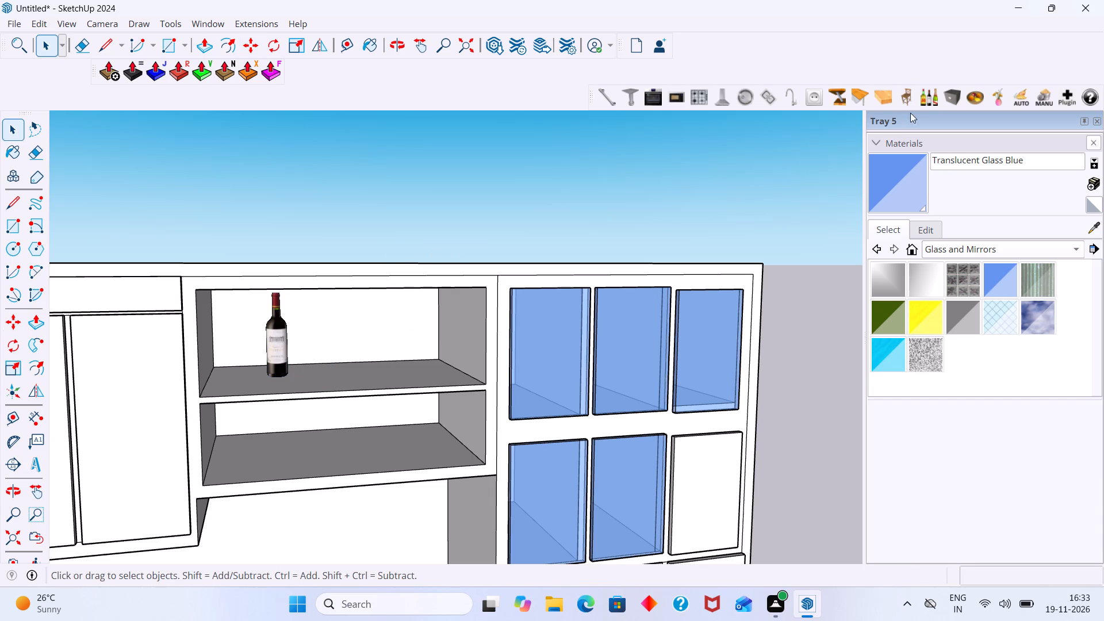
pyautogui.click(931, 97)
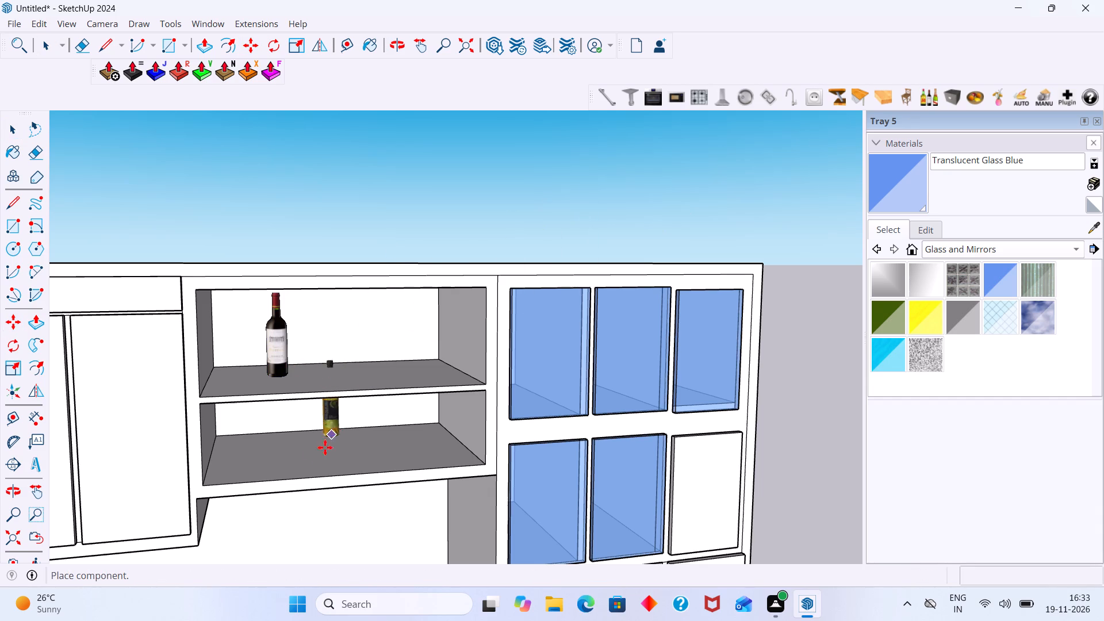
pyautogui.scroll(2, 297, 457)
pyautogui.moveTo(332, 430); pyautogui.dragTo(340, 369, button='middle')
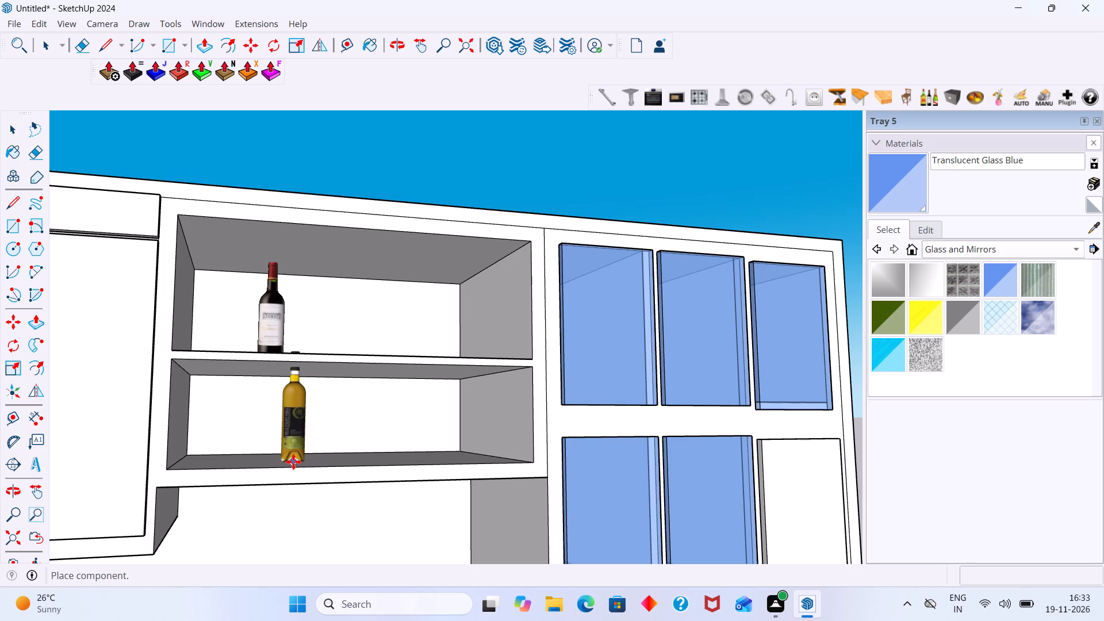
pyautogui.click(293, 462)
# Scale the yellow bottle's height down to a factor of about 0.62 so that it fits inside the lower open shelf.
pyautogui.moveTo(380, 424); pyautogui.dragTo(319, 504, button='middle')
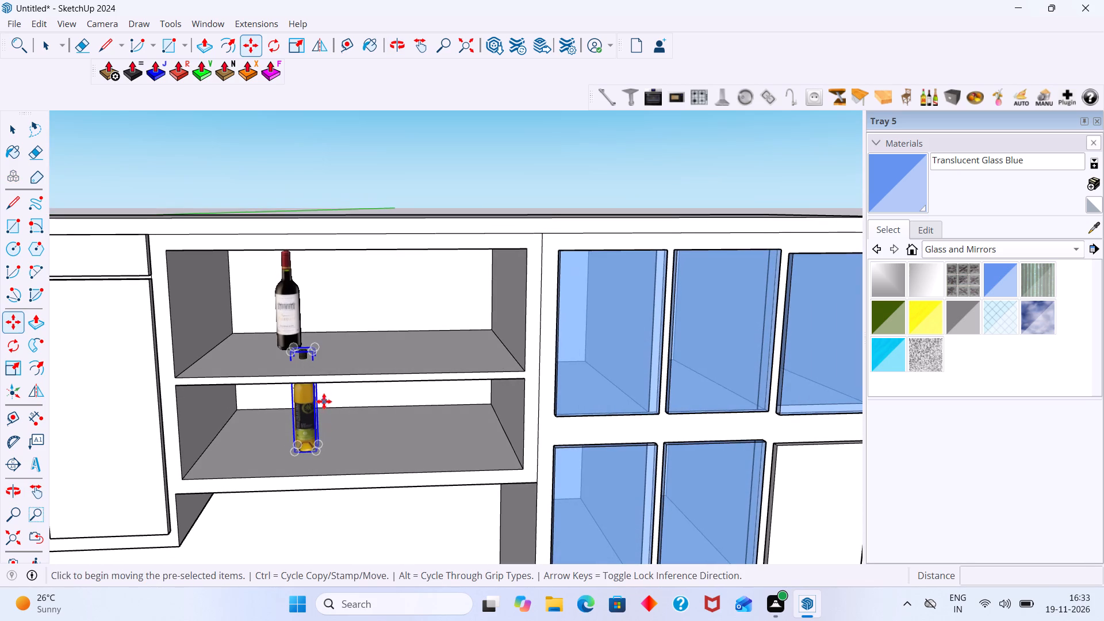
pyautogui.press('s')
pyautogui.scroll(9, 304, 361)
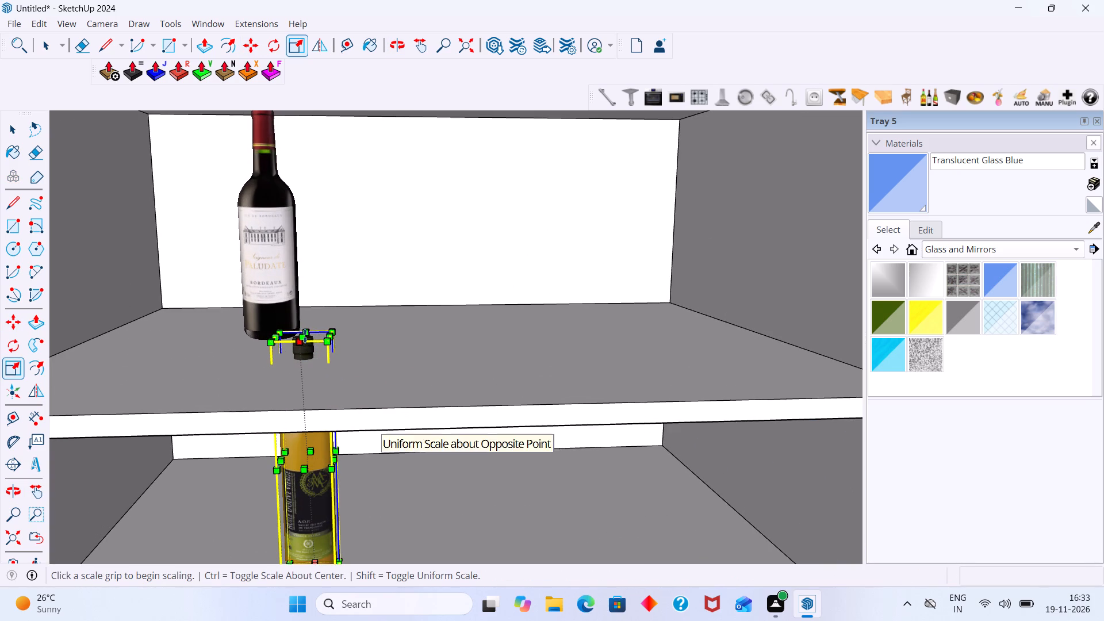
pyautogui.click(305, 335)
pyautogui.moveTo(312, 433); pyautogui.dragTo(317, 398, button='middle')
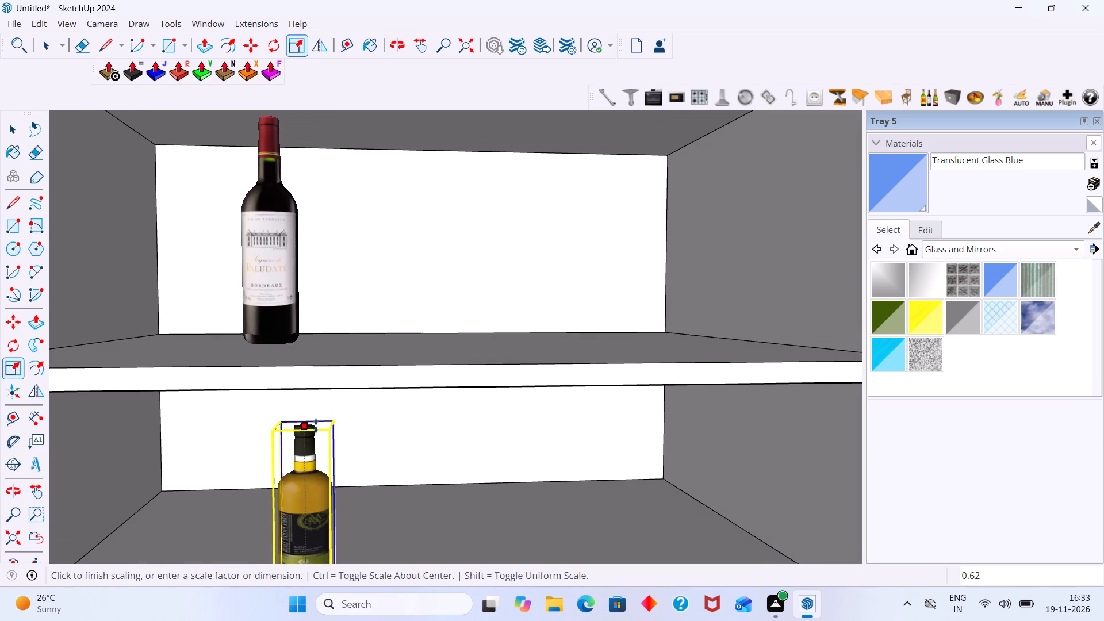
pyautogui.click(317, 414)
pyautogui.press('space')
pyautogui.scroll(-6, 346, 393)
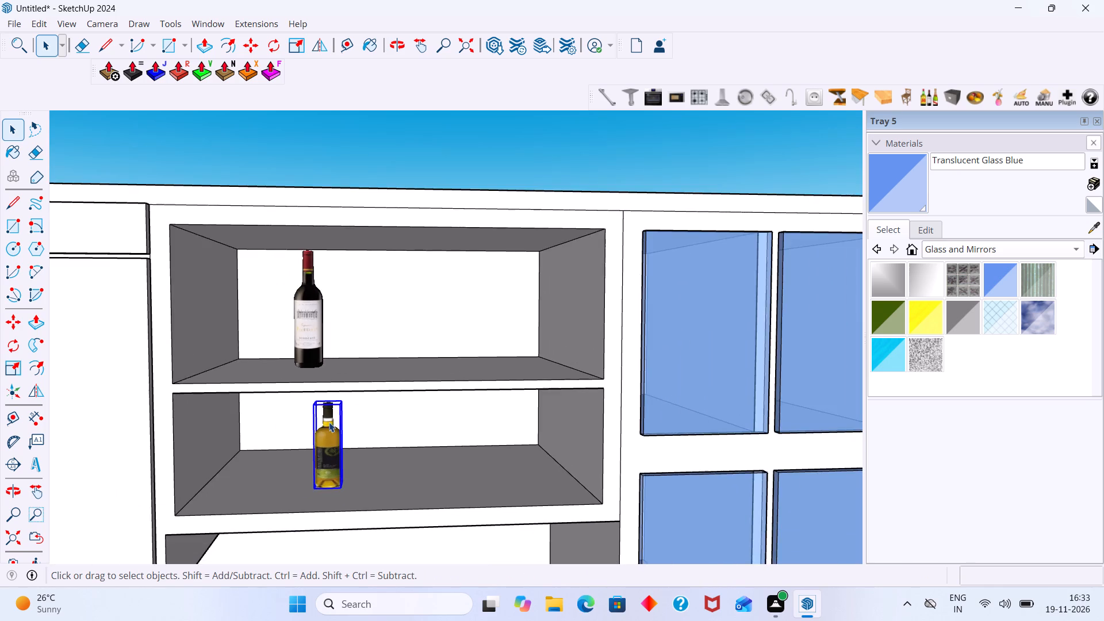
pyautogui.scroll(-5, 326, 424)
pyautogui.click(429, 240)
# Move the yellow bottle about 146.5 mm along the lower open shelf, towards the side panel next to the tall wall cabinet.
pyautogui.scroll(-6, 437, 240)
pyautogui.moveTo(409, 288); pyautogui.dragTo(411, 297, button='middle')
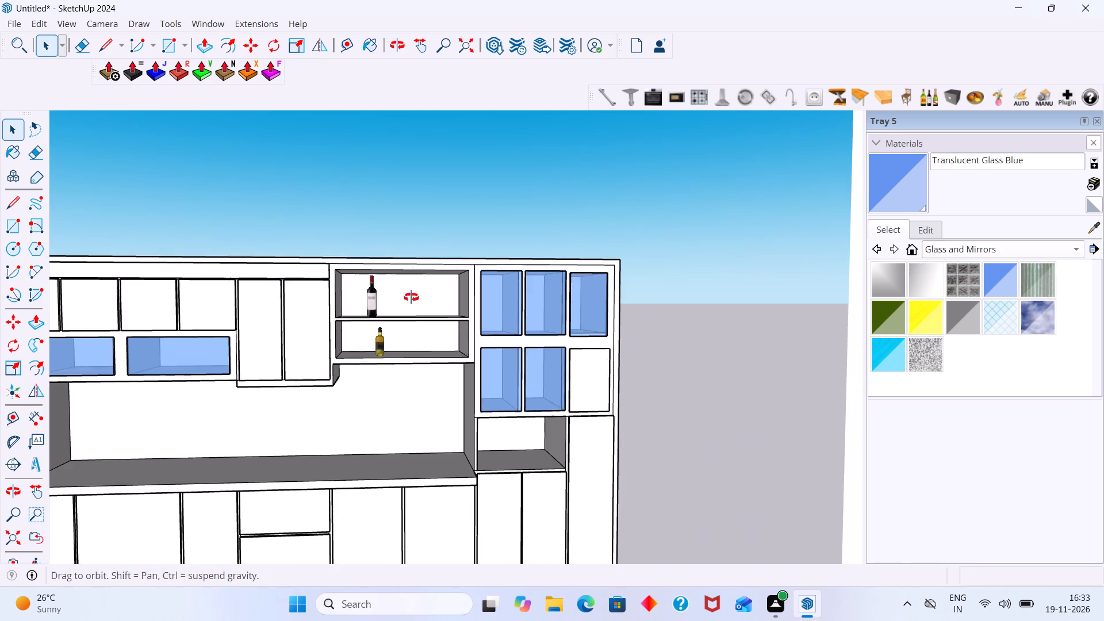
pyautogui.moveTo(411, 297); pyautogui.dragTo(434, 367, button='middle')
pyautogui.scroll(12, 372, 365)
pyautogui.click(377, 310)
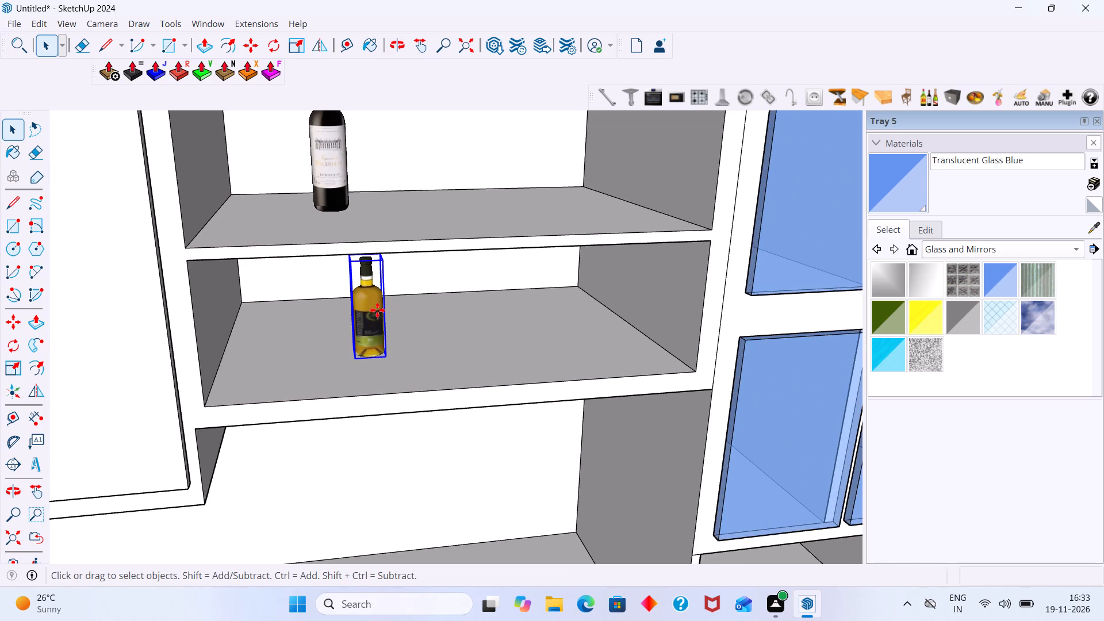
pyautogui.press('m')
pyautogui.click(355, 360)
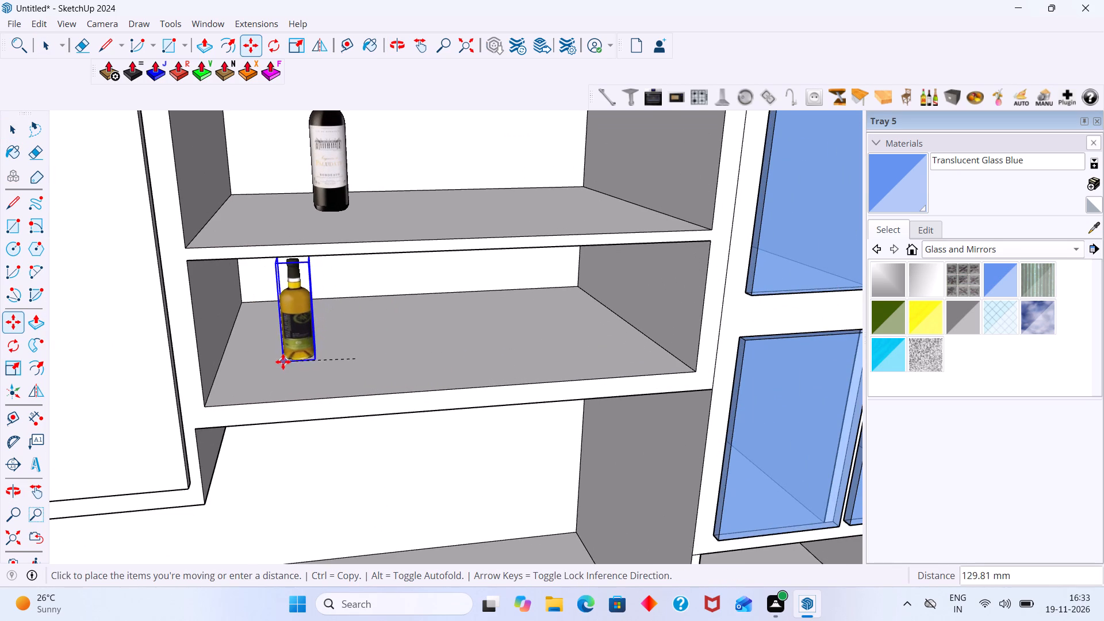
pyautogui.click(274, 362)
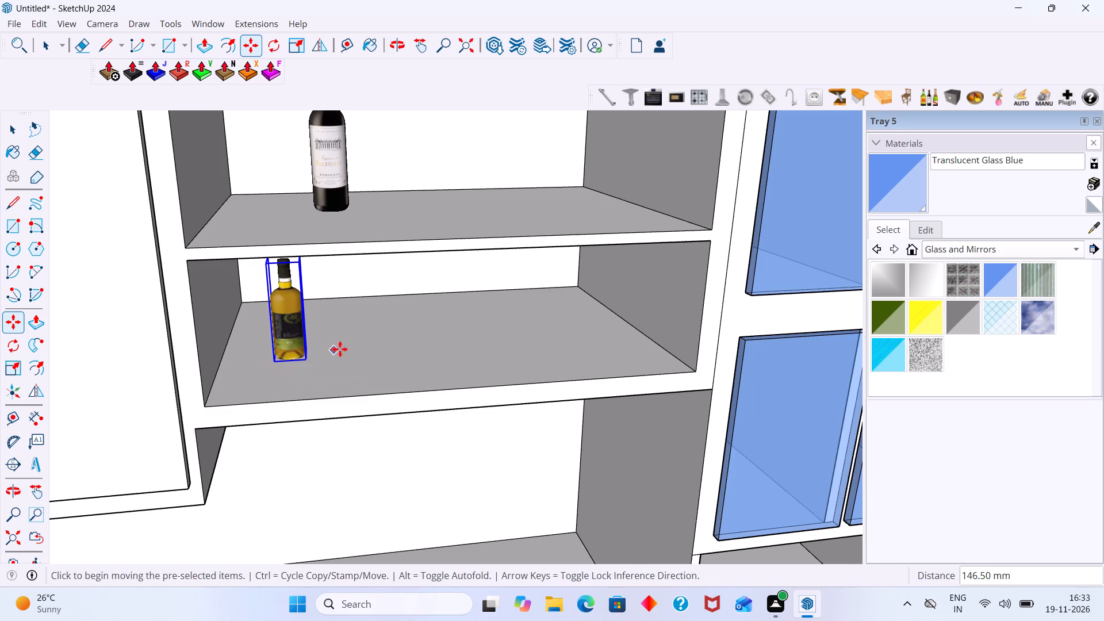
pyautogui.scroll(-10, 348, 349)
pyautogui.press('space')
pyautogui.click(533, 171)
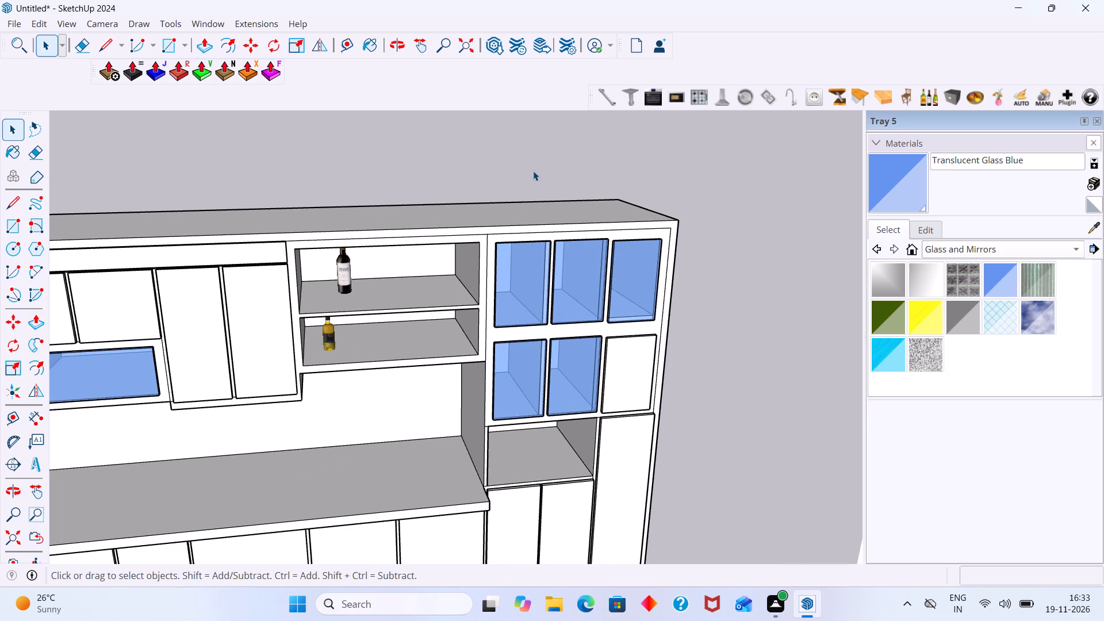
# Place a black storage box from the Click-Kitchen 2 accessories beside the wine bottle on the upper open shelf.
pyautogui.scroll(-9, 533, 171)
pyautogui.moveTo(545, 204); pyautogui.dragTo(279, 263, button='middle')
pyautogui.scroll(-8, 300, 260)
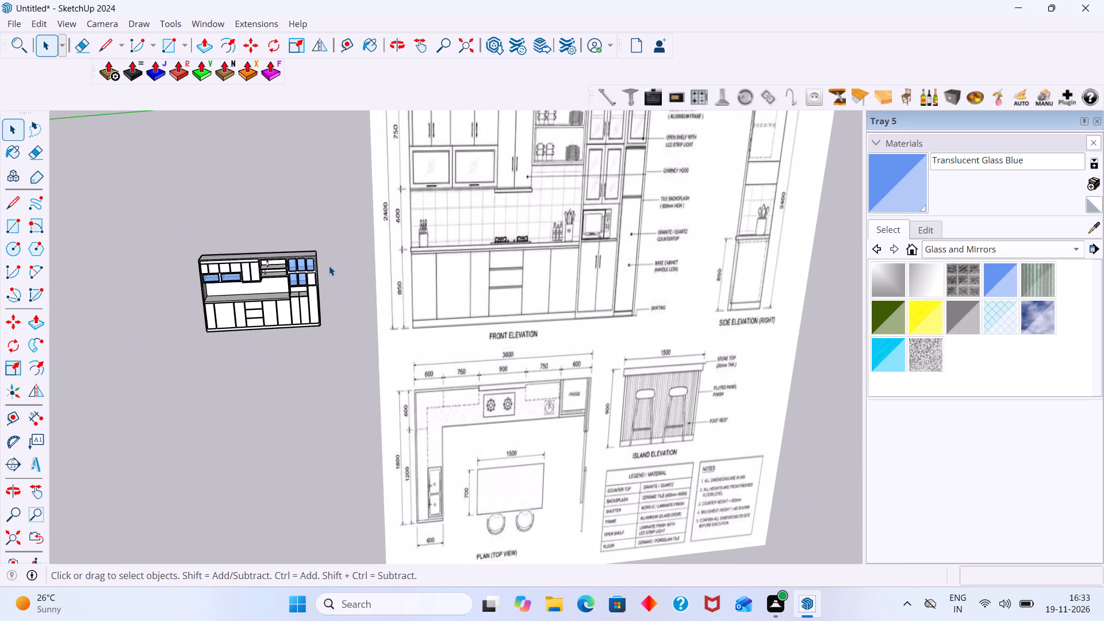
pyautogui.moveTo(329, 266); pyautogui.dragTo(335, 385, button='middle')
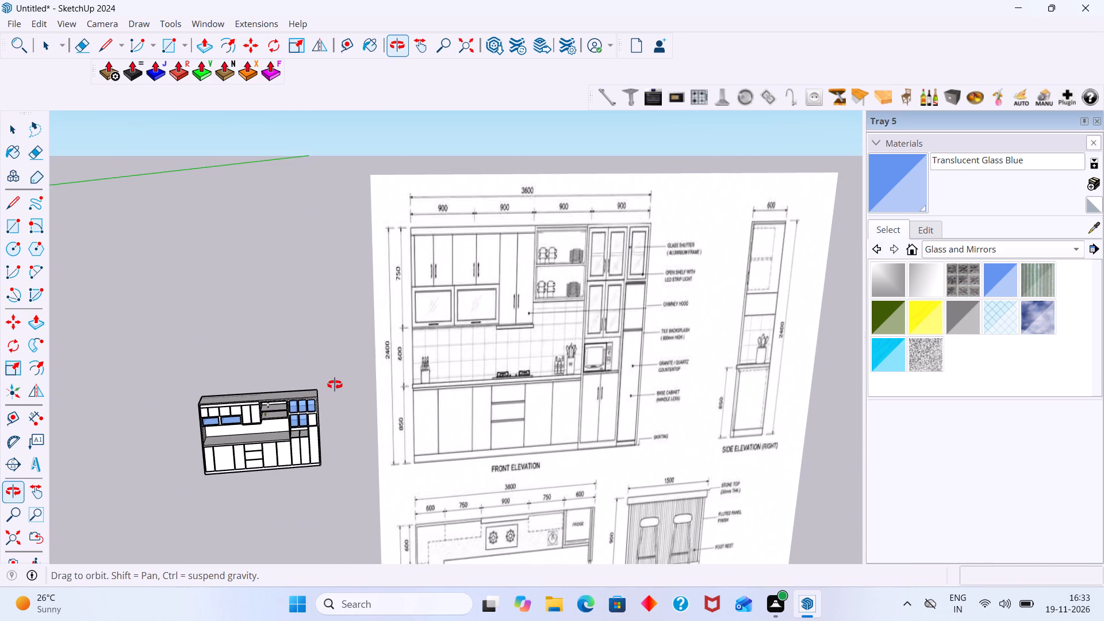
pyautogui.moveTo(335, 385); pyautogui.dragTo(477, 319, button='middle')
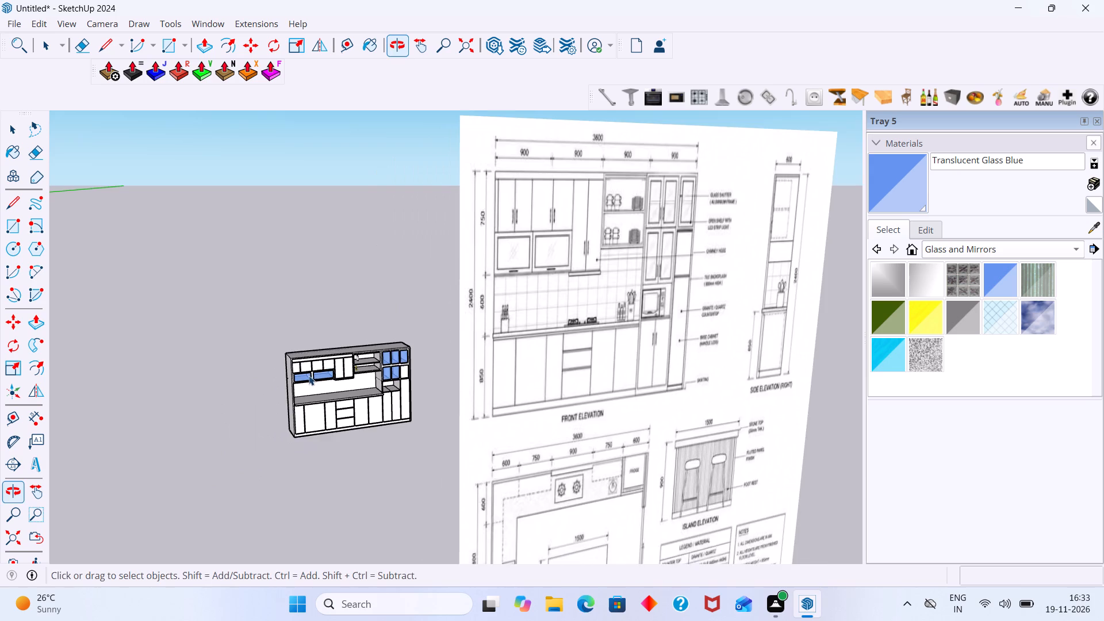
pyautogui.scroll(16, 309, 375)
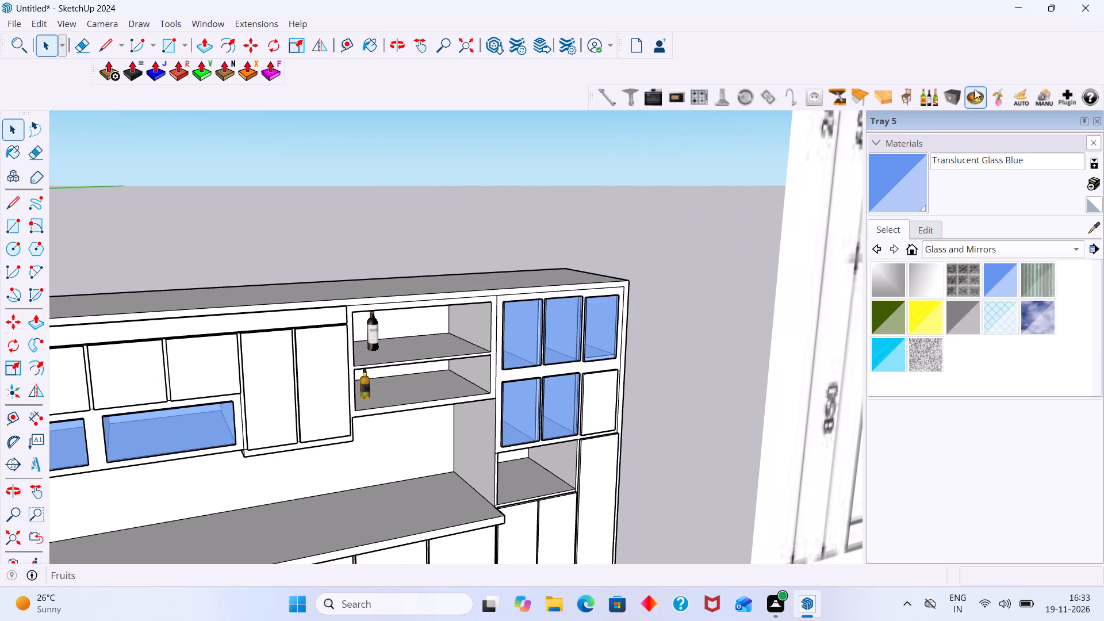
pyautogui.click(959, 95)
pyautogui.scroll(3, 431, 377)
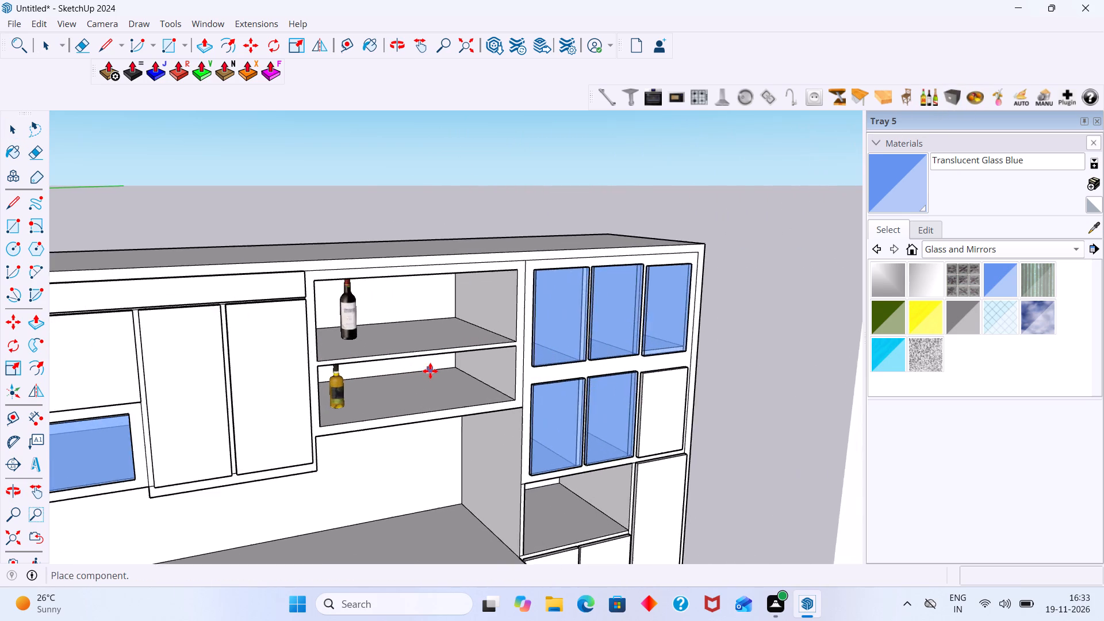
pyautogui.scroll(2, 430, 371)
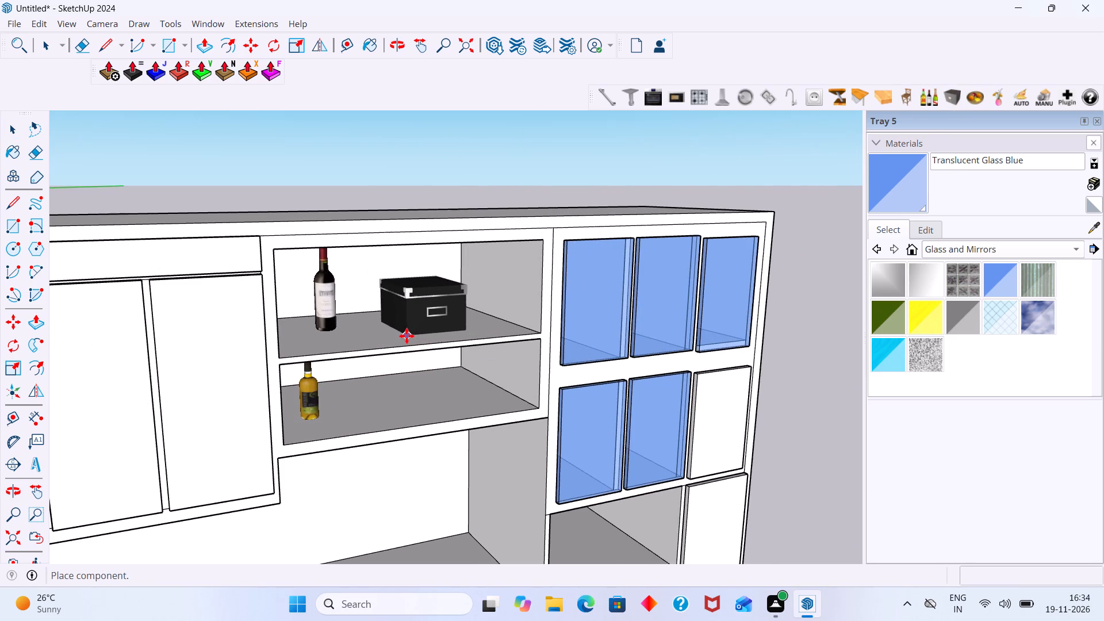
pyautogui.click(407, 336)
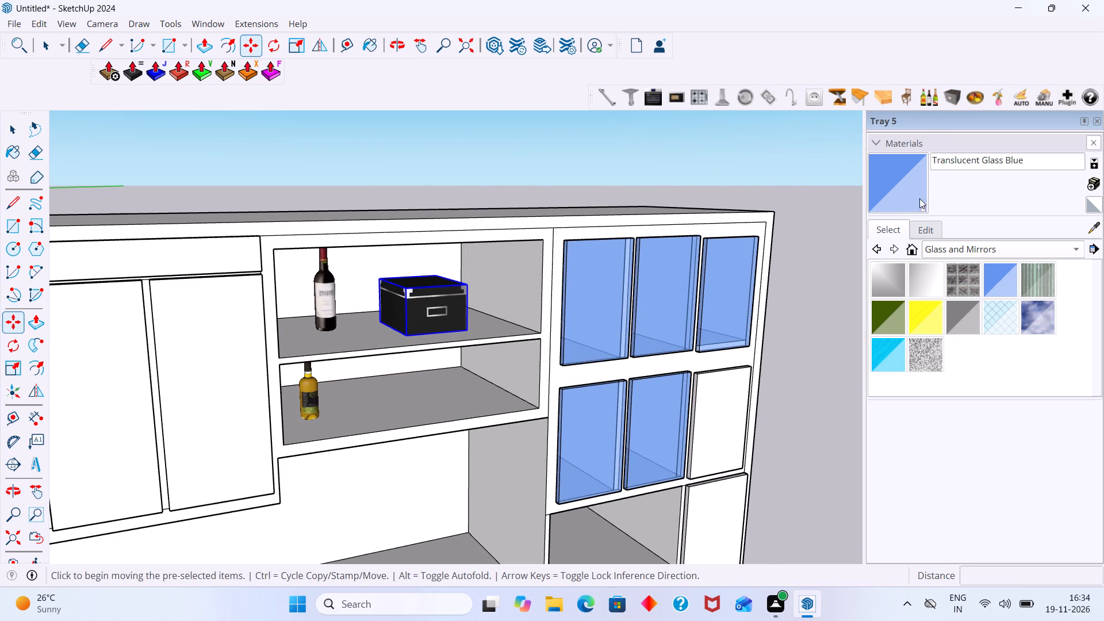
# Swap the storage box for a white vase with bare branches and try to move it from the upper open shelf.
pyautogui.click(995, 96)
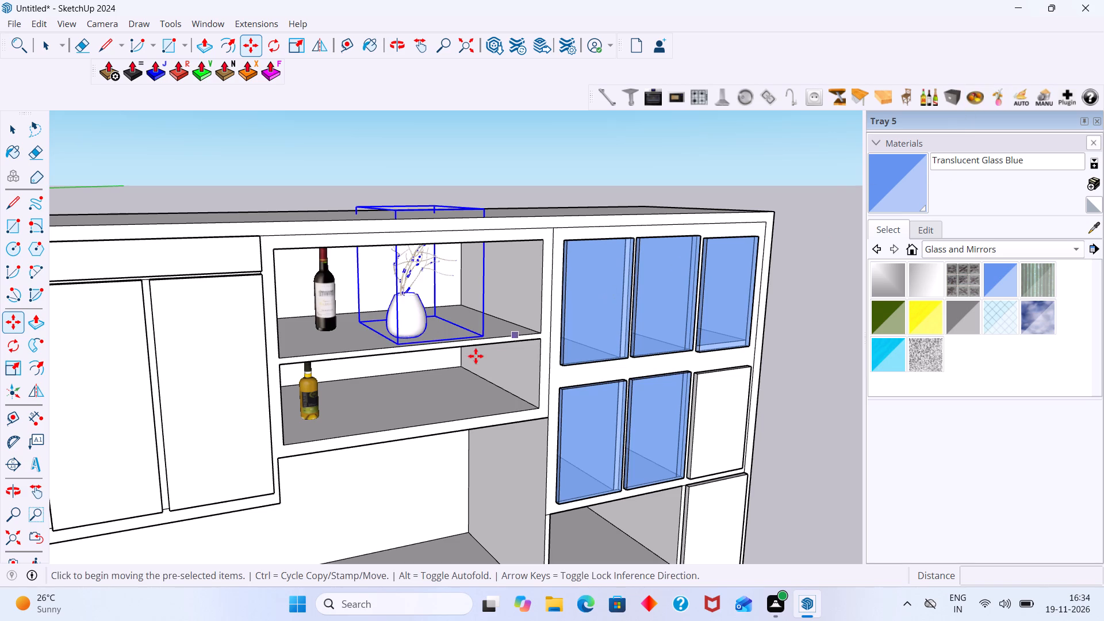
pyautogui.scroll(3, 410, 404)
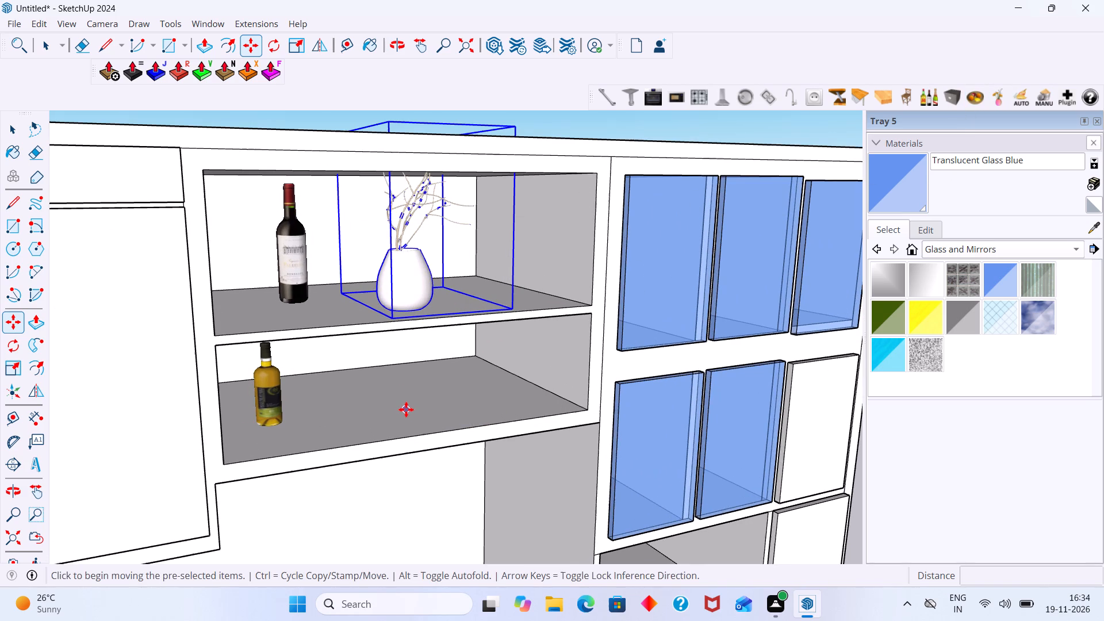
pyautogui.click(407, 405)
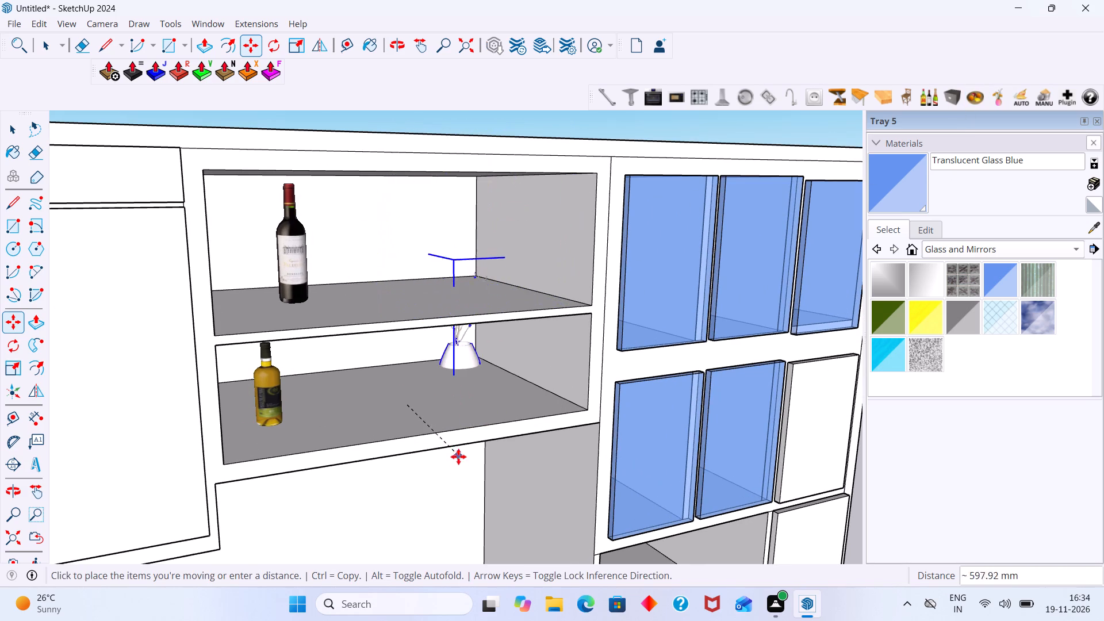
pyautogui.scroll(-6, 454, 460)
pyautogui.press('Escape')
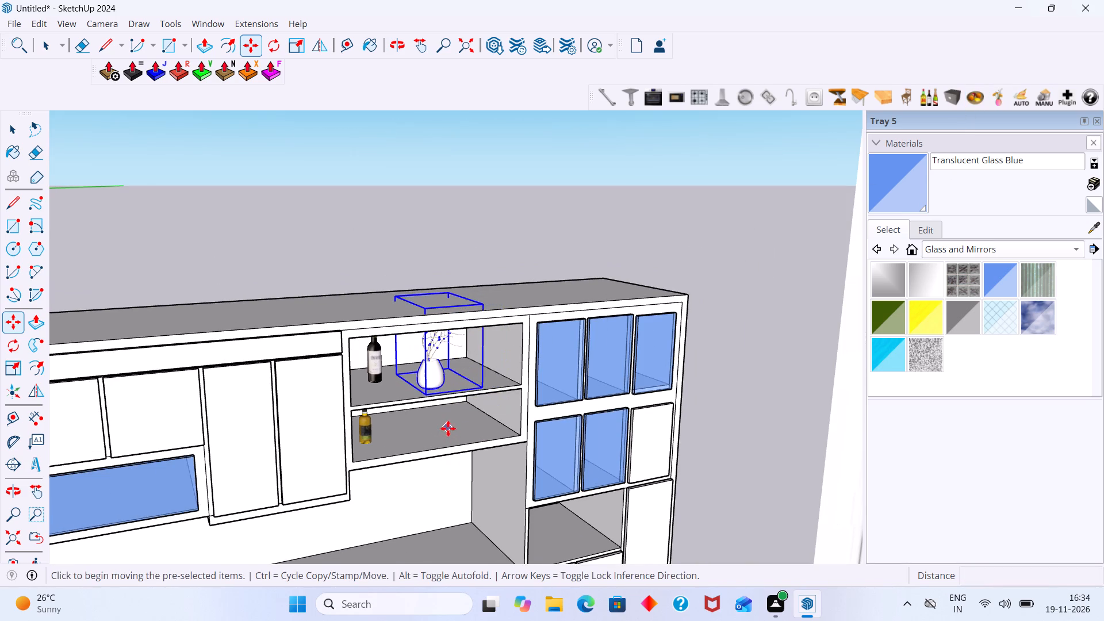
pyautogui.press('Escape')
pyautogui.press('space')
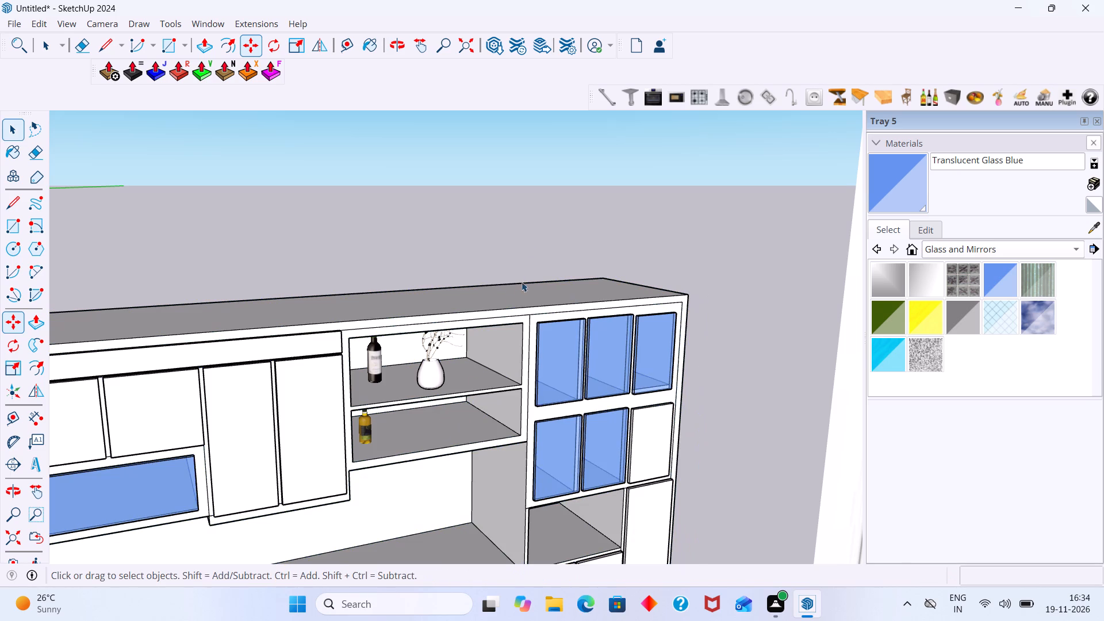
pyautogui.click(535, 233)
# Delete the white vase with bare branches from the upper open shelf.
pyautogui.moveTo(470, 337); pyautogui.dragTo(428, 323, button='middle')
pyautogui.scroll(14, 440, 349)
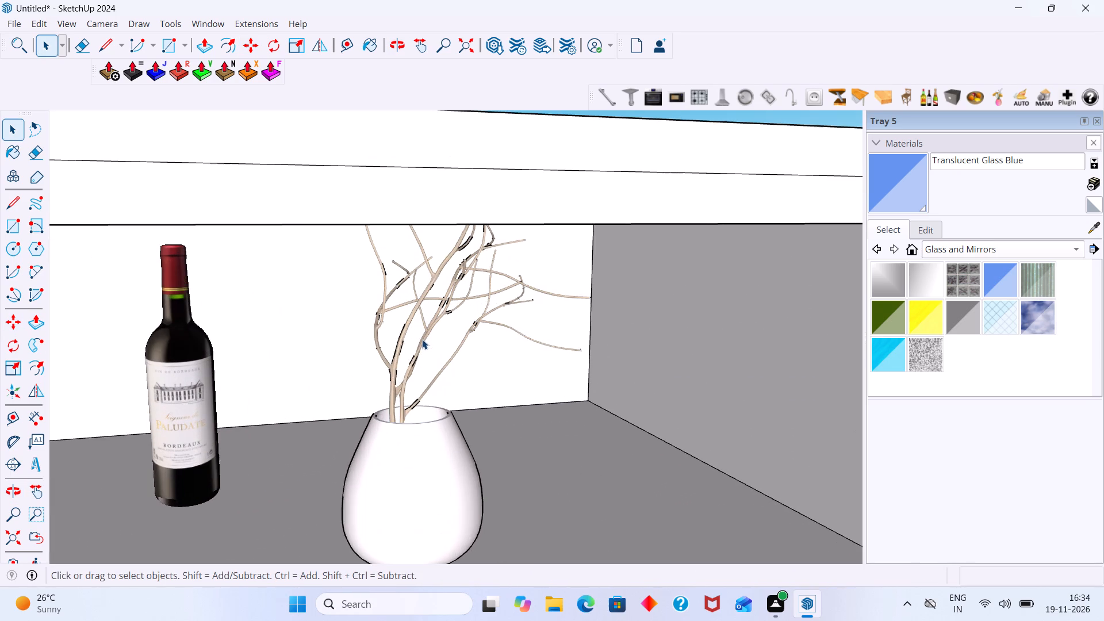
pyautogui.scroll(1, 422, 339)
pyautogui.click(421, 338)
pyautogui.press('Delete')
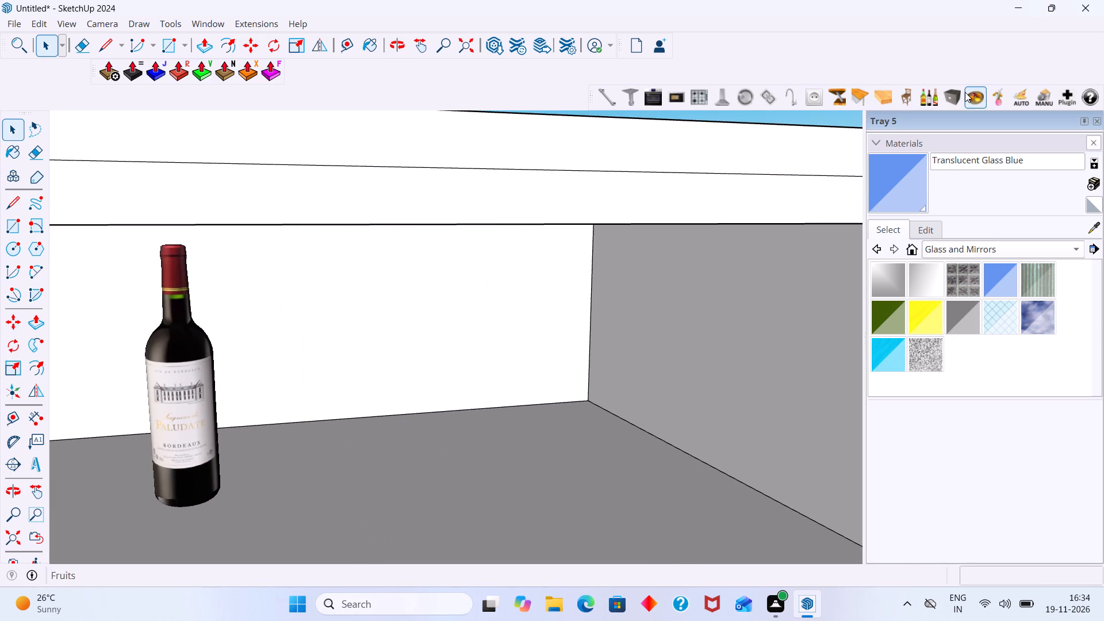
# Turn on automatic cleaning mode for Click-Kitchen 2.
pyautogui.click(1019, 97)
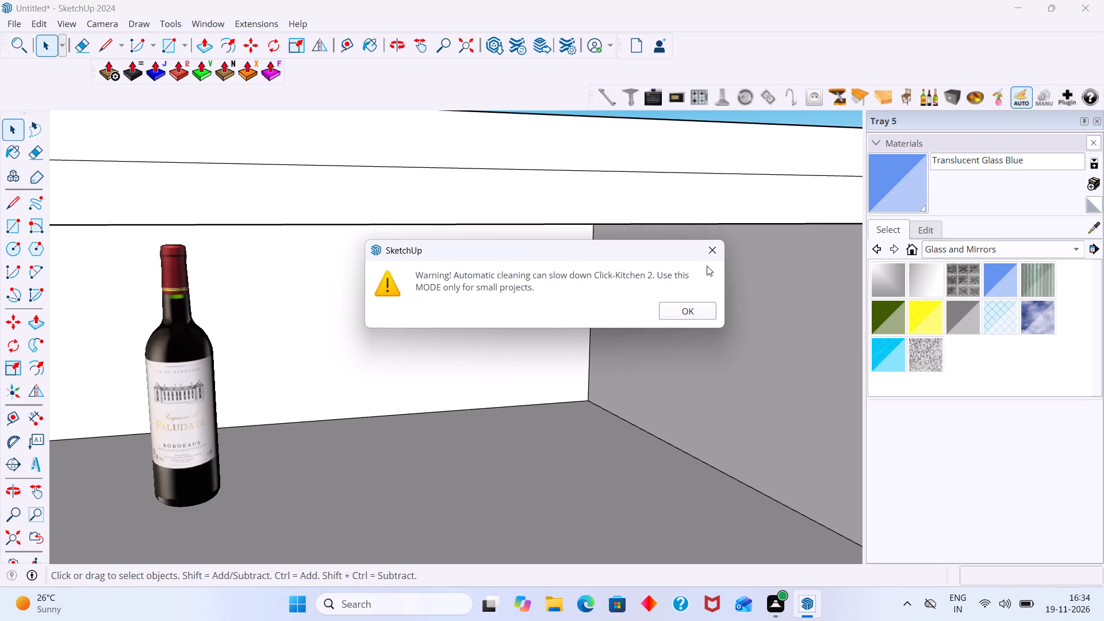
pyautogui.click(716, 250)
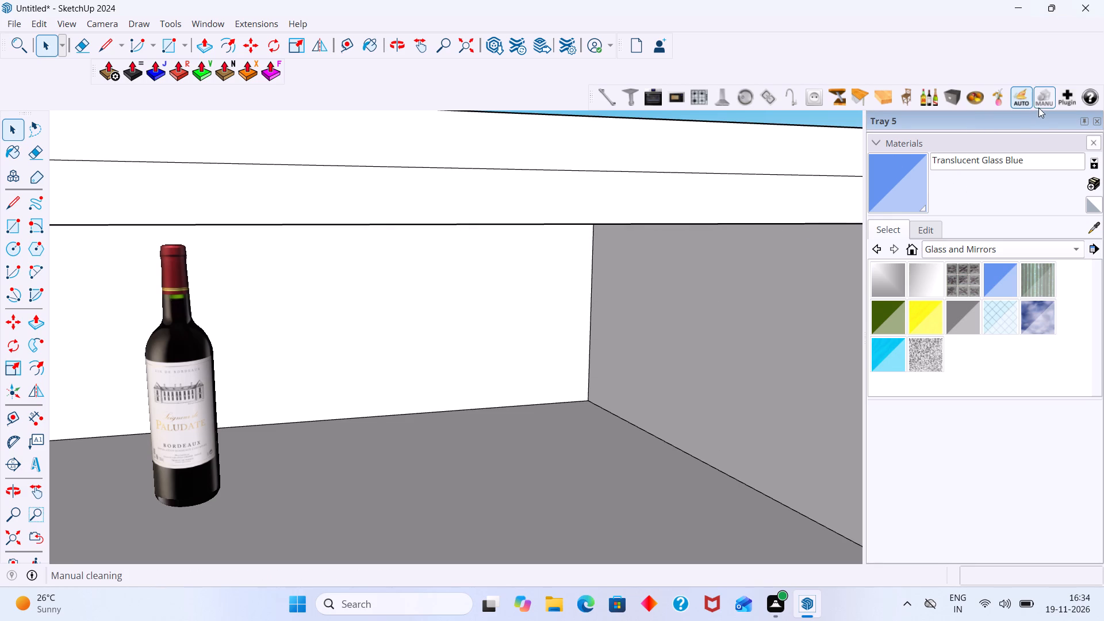
# Place a bar stool on the floor in front of the base cabinets and swap it for the brown wooden model with a cross back.
pyautogui.click(910, 102)
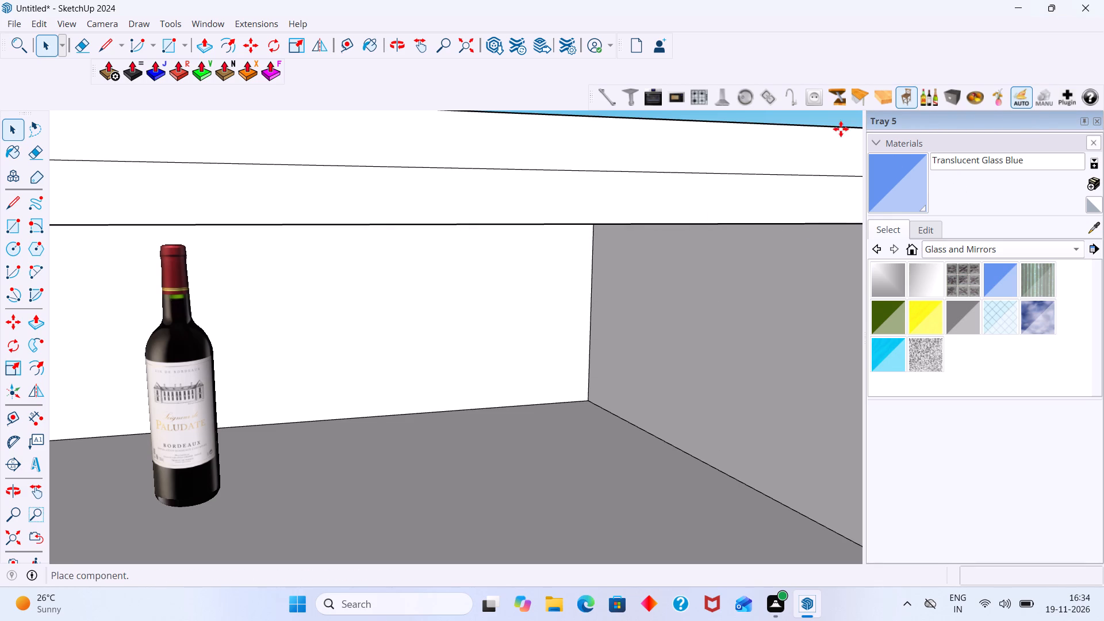
pyautogui.scroll(-20, 494, 306)
pyautogui.scroll(-13, 494, 306)
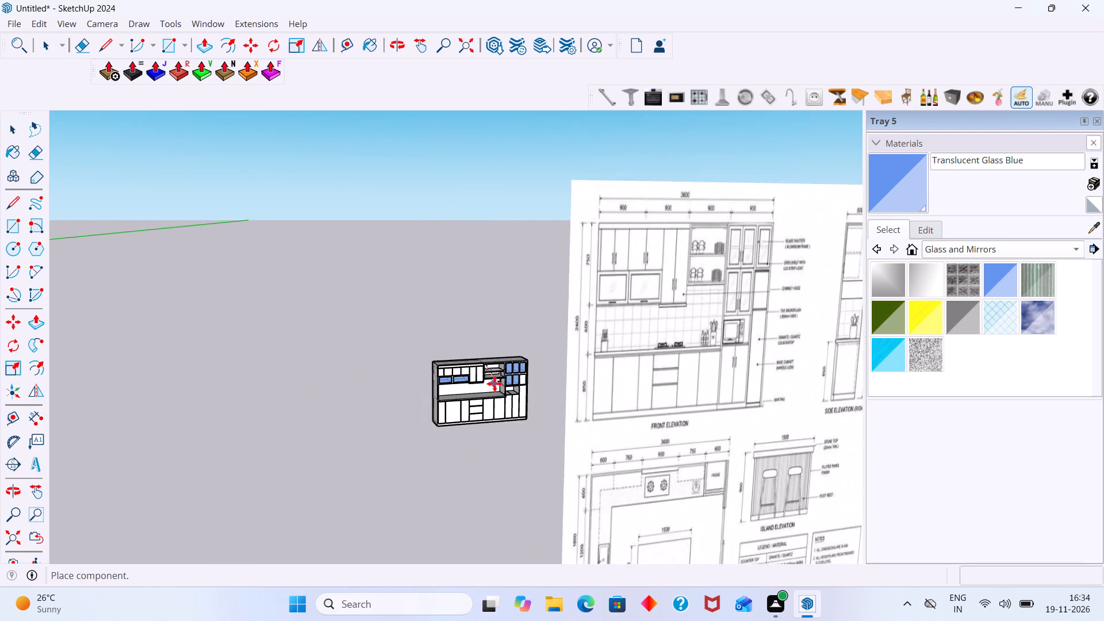
pyautogui.scroll(-2, 494, 384)
pyautogui.scroll(20, 485, 446)
pyautogui.scroll(1, 485, 446)
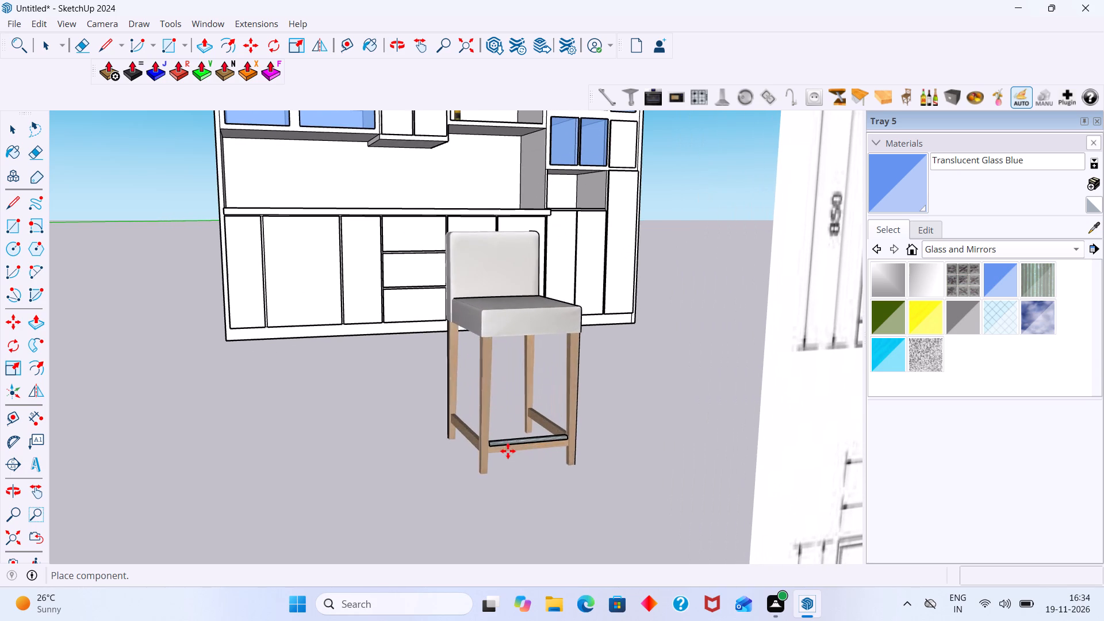
pyautogui.click(508, 439)
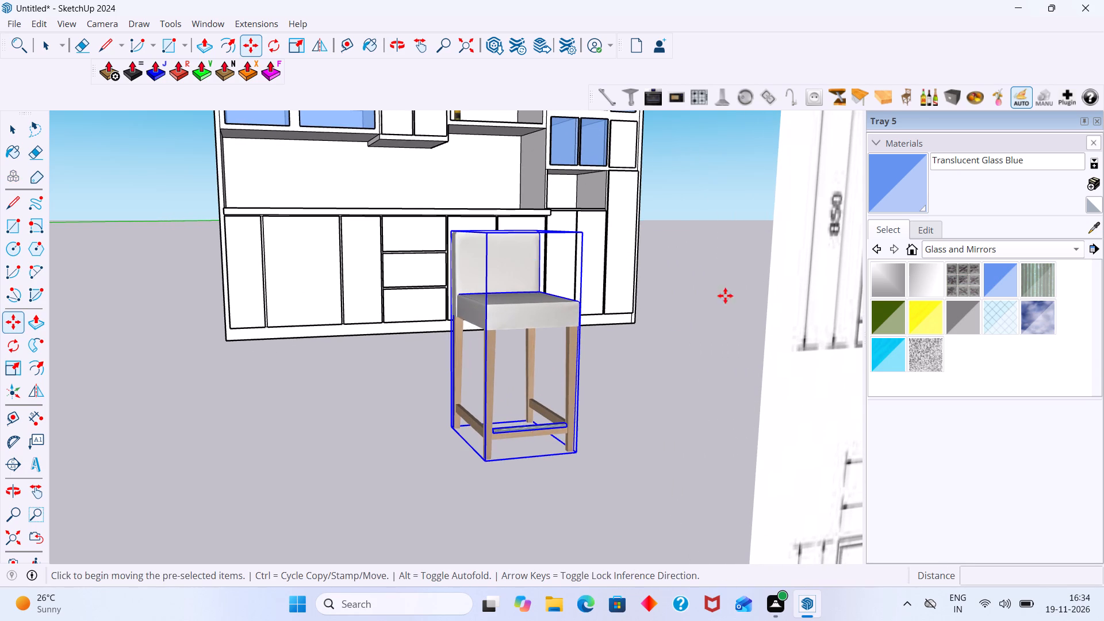
pyautogui.click(911, 97)
pyautogui.click(911, 97)
pyautogui.click(911, 97)
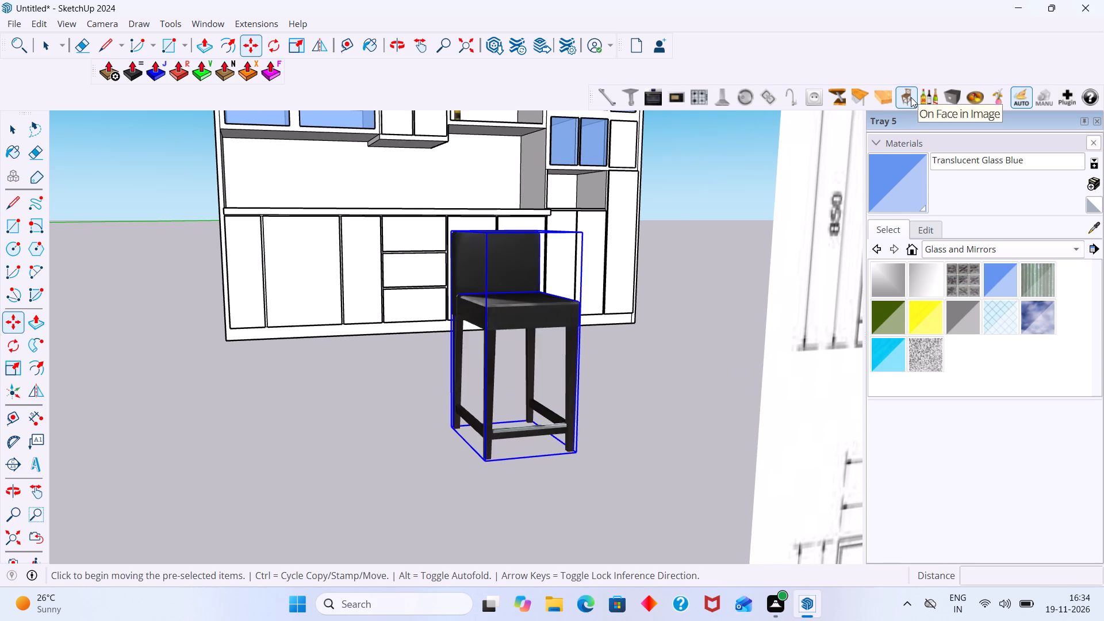
pyautogui.click(911, 97)
pyautogui.click(911, 97)
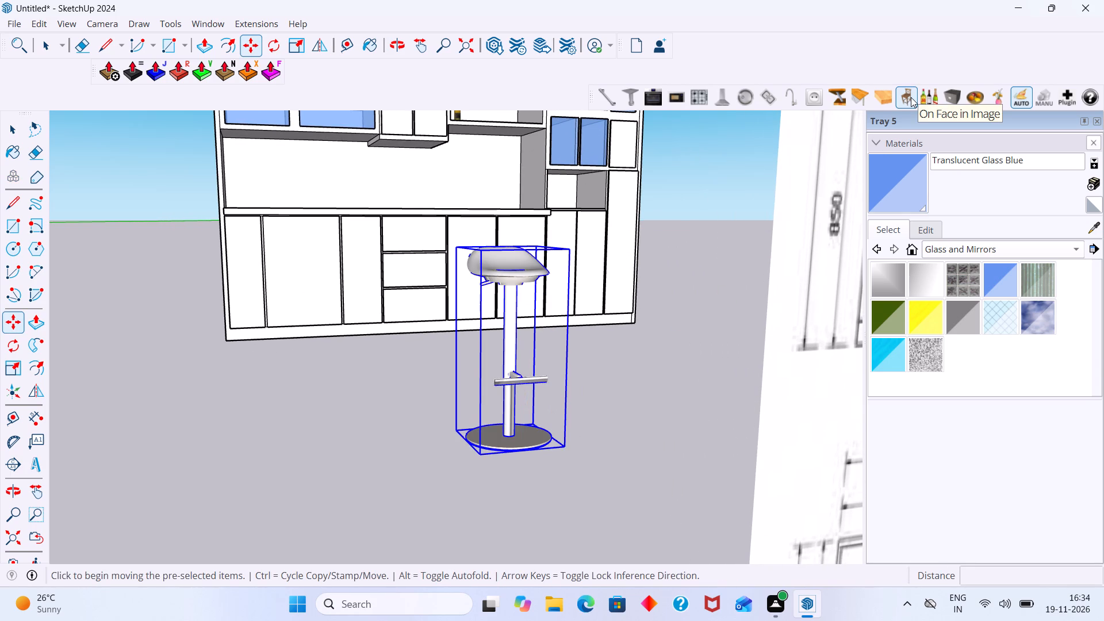
pyautogui.click(911, 97)
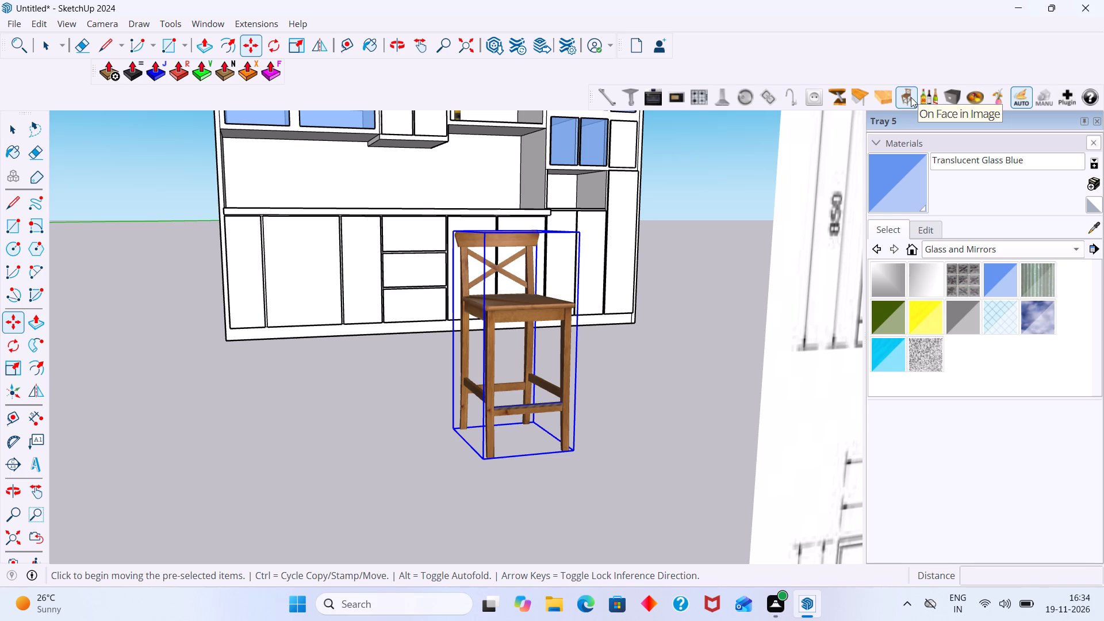
# Swap the brown bar stool in front of the base cabinets for the white model with a cross back.
pyautogui.click(911, 97)
pyautogui.click(911, 97)
pyautogui.click(910, 97)
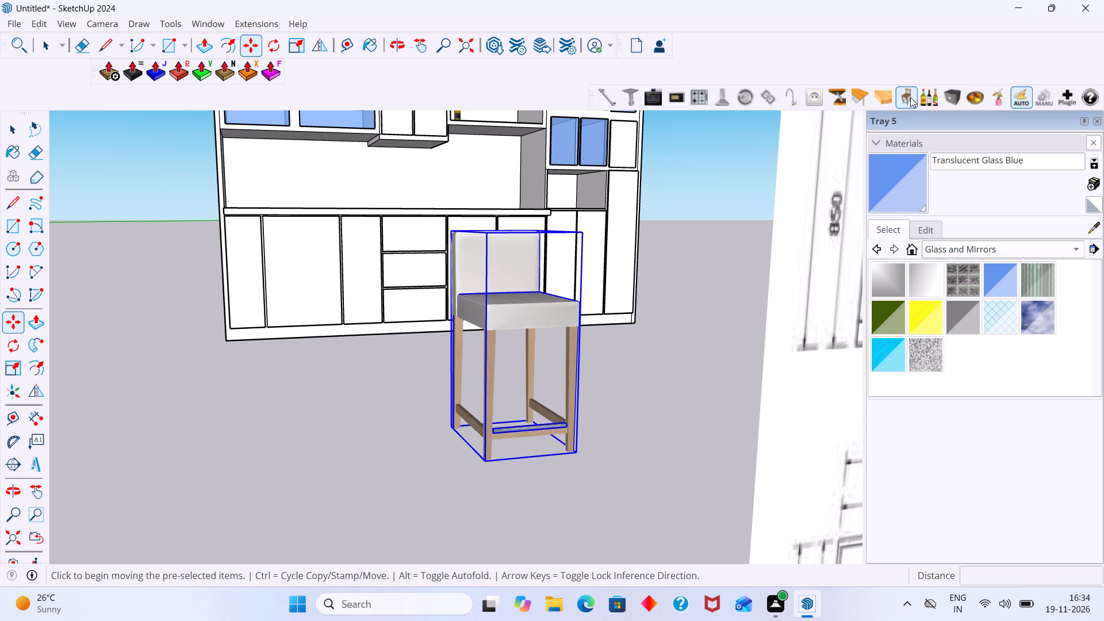
pyautogui.click(910, 97)
pyautogui.click(910, 97)
pyautogui.click(910, 97)
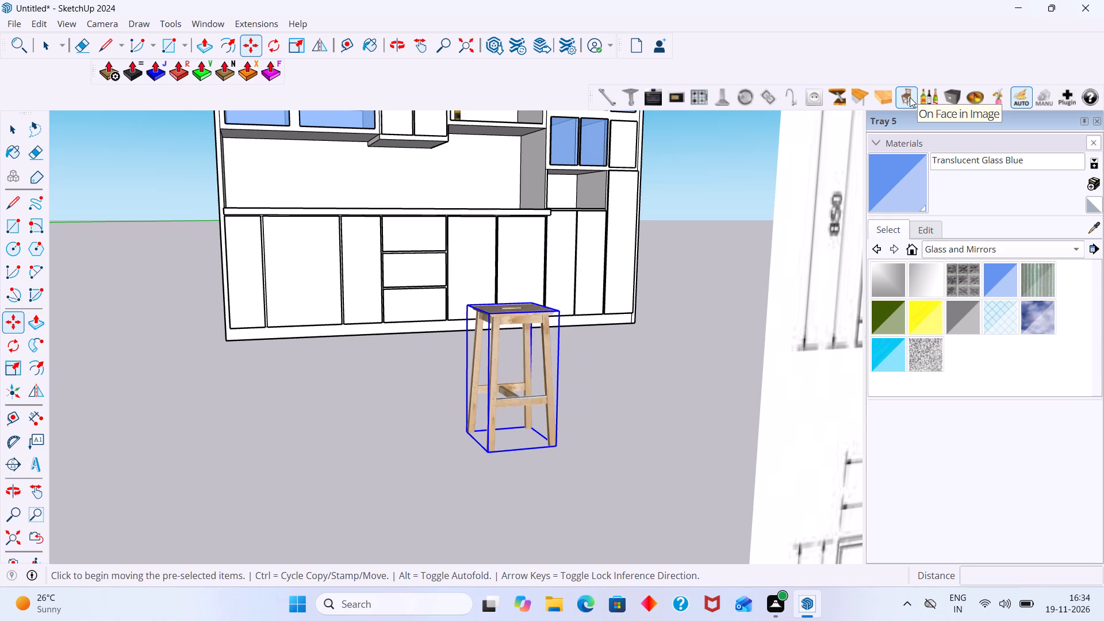
pyautogui.click(910, 97)
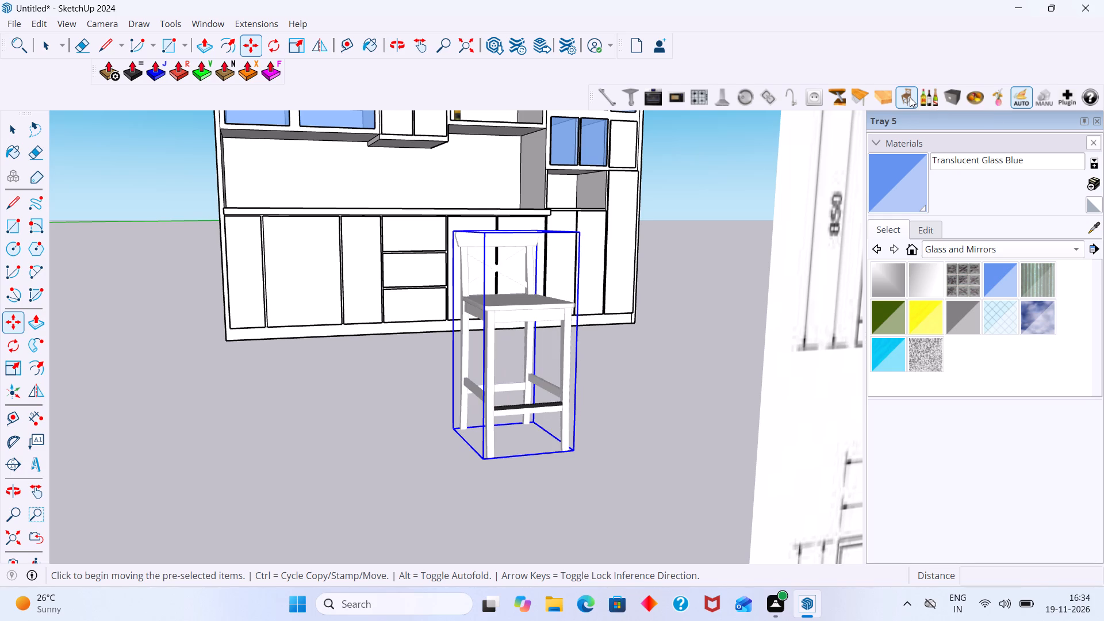
pyautogui.click(655, 295)
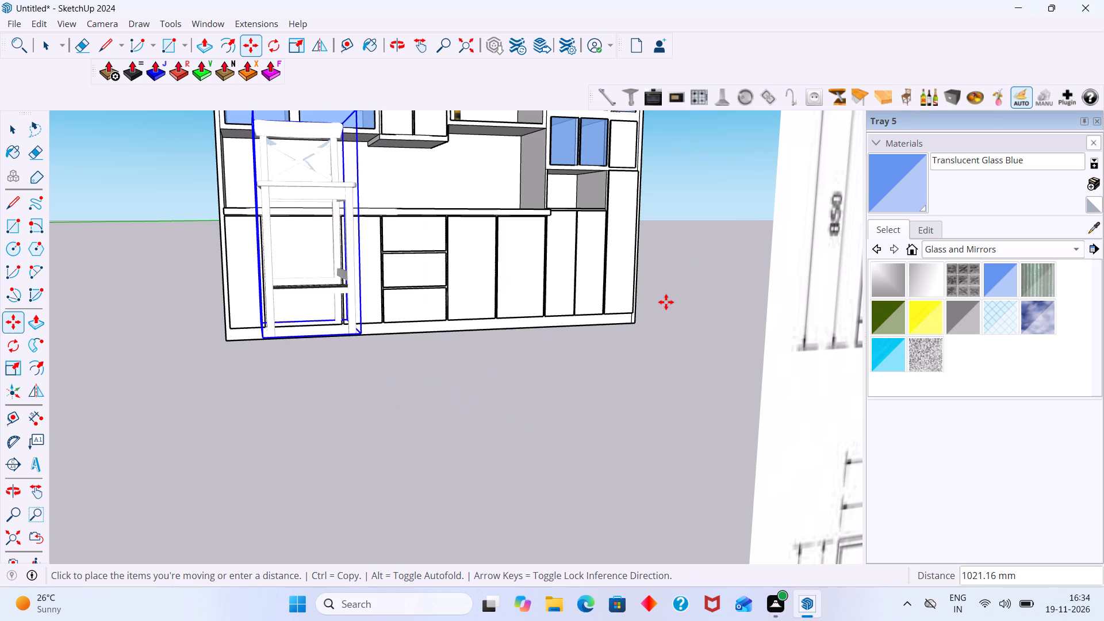
pyautogui.press('space')
pyautogui.scroll(-2, 638, 369)
pyautogui.press('Escape')
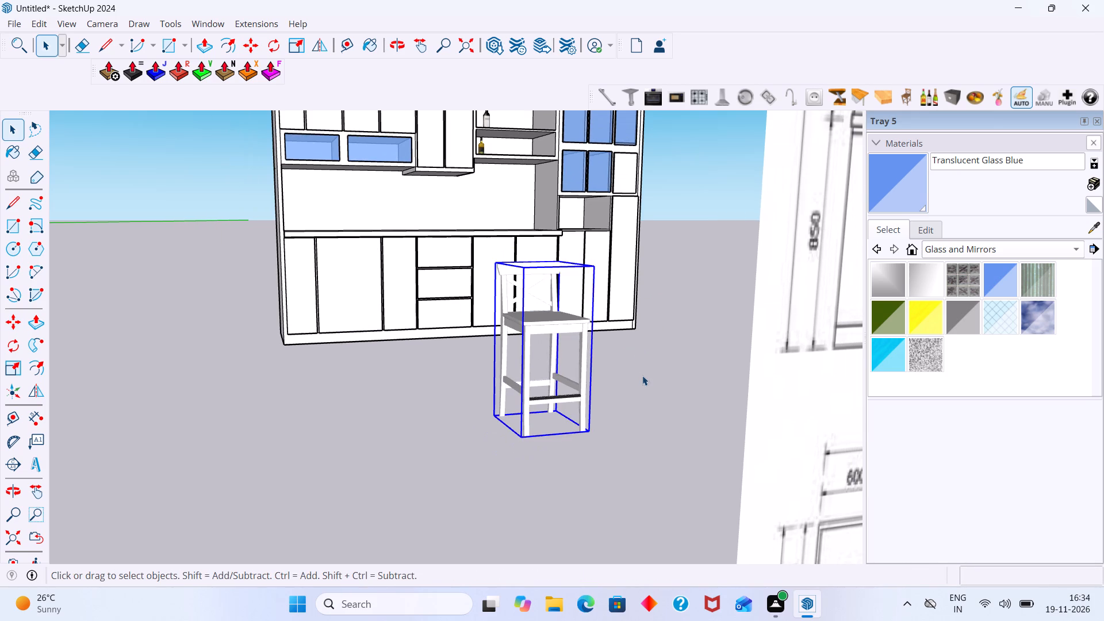
pyautogui.scroll(-6, 633, 373)
pyautogui.click(672, 388)
# Unhide all hidden objects to bring back the glass shutters over the two upper open shelves.
pyautogui.scroll(-2, 649, 377)
pyautogui.moveTo(642, 367); pyautogui.dragTo(584, 408, button='middle')
pyautogui.scroll(3, 586, 292)
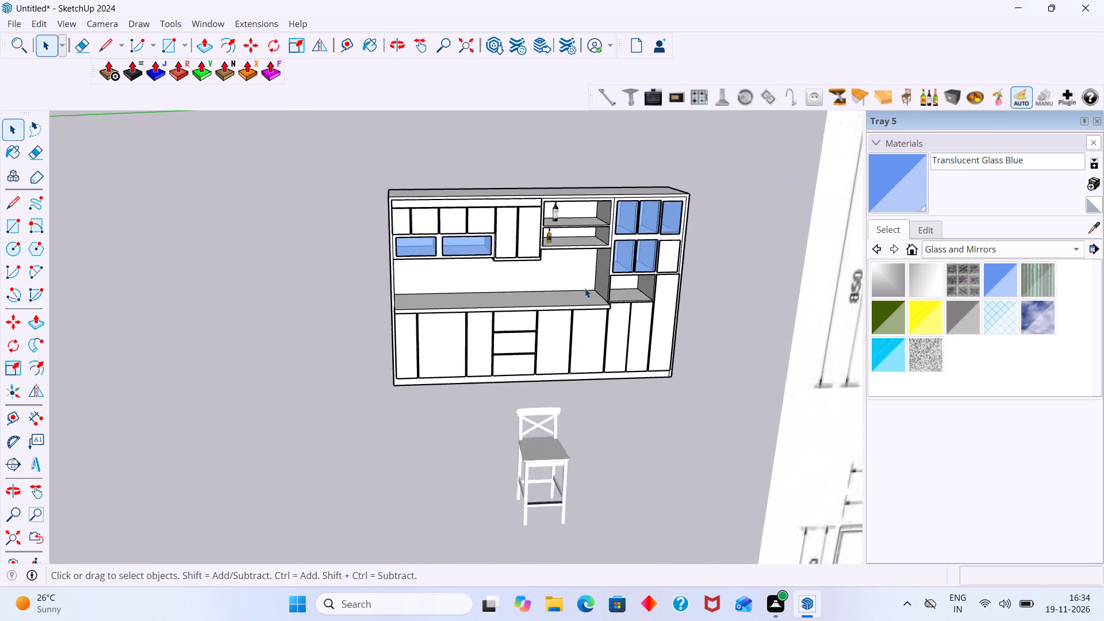
pyautogui.scroll(4, 585, 288)
pyautogui.keyDown('shift'); pyautogui.moveTo(554, 283); pyautogui.dragTo(504, 412, button='middle'); pyautogui.keyUp('shift')
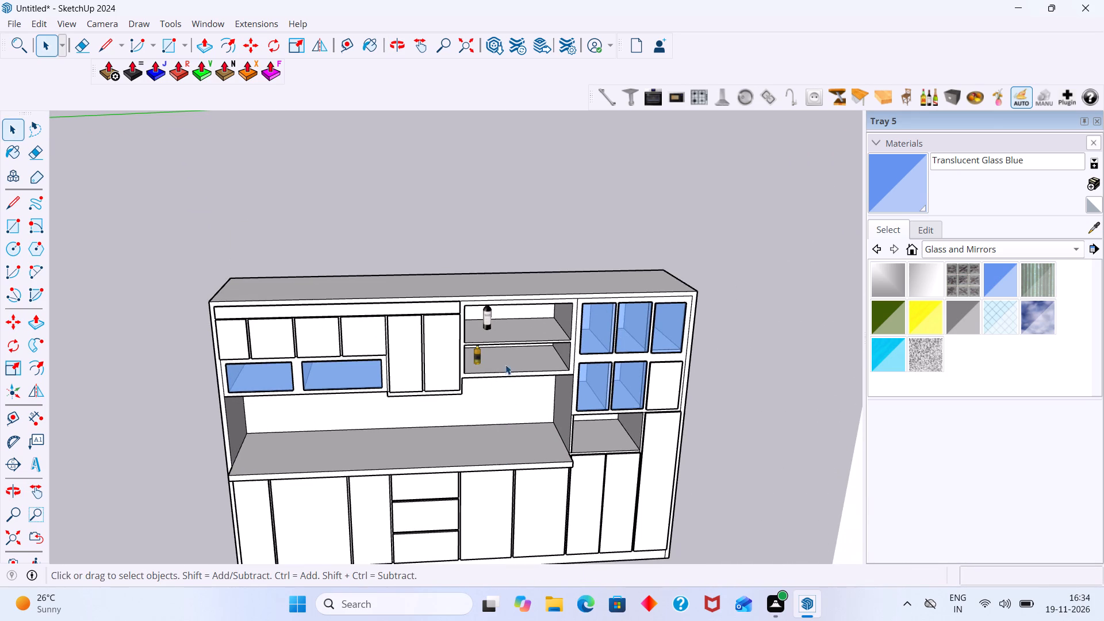
pyautogui.click(45, 24)
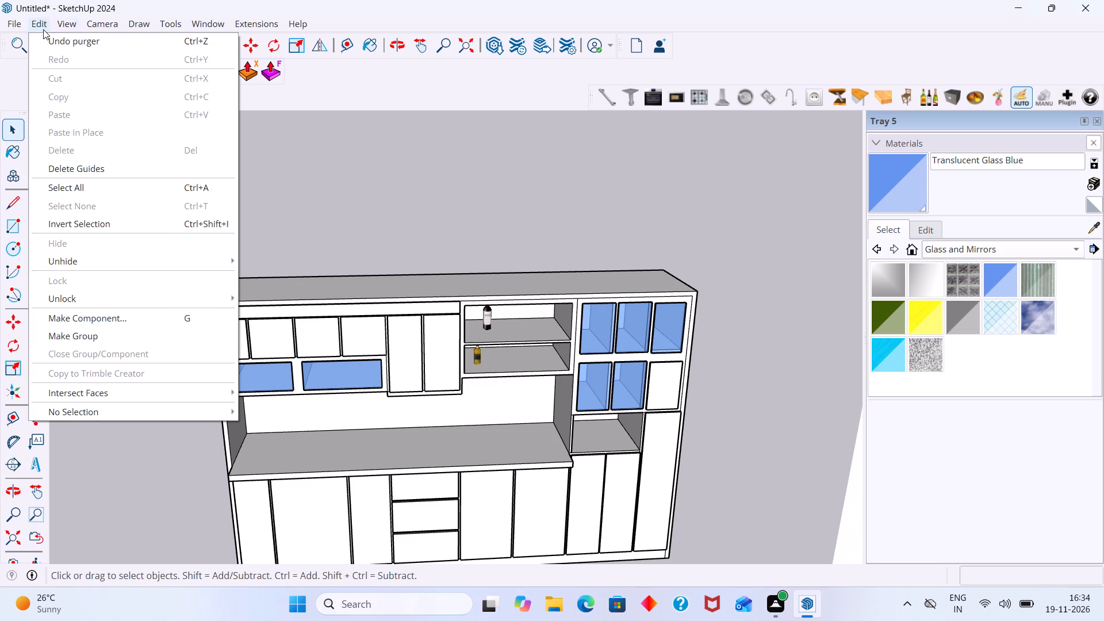
pyautogui.doubleClick(43, 25)
pyautogui.click(91, 258)
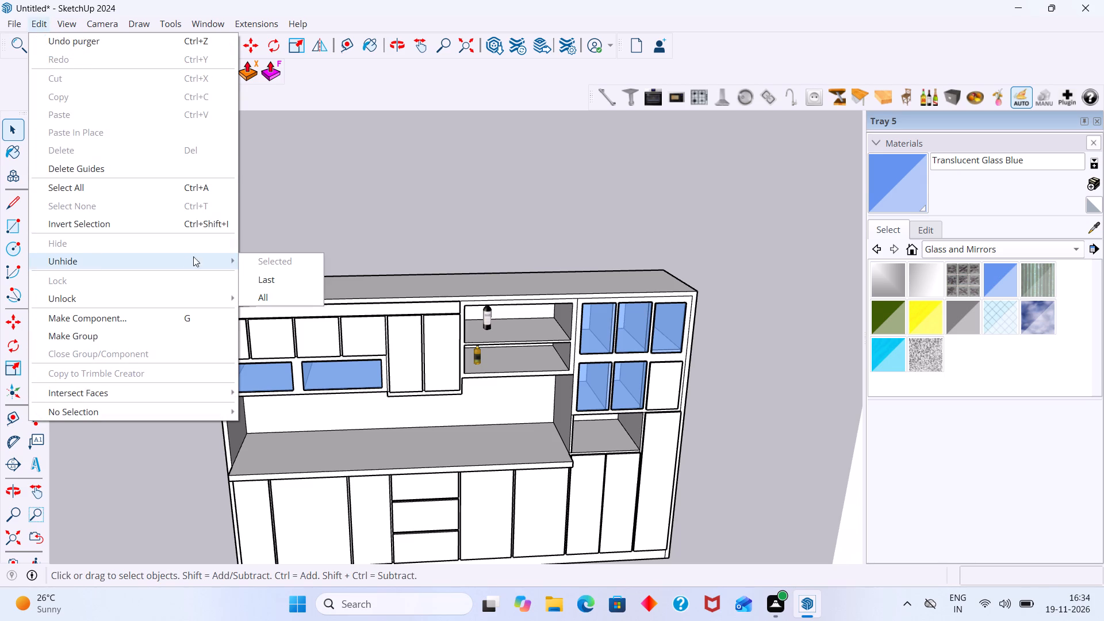
pyautogui.click(260, 294)
pyautogui.click(582, 250)
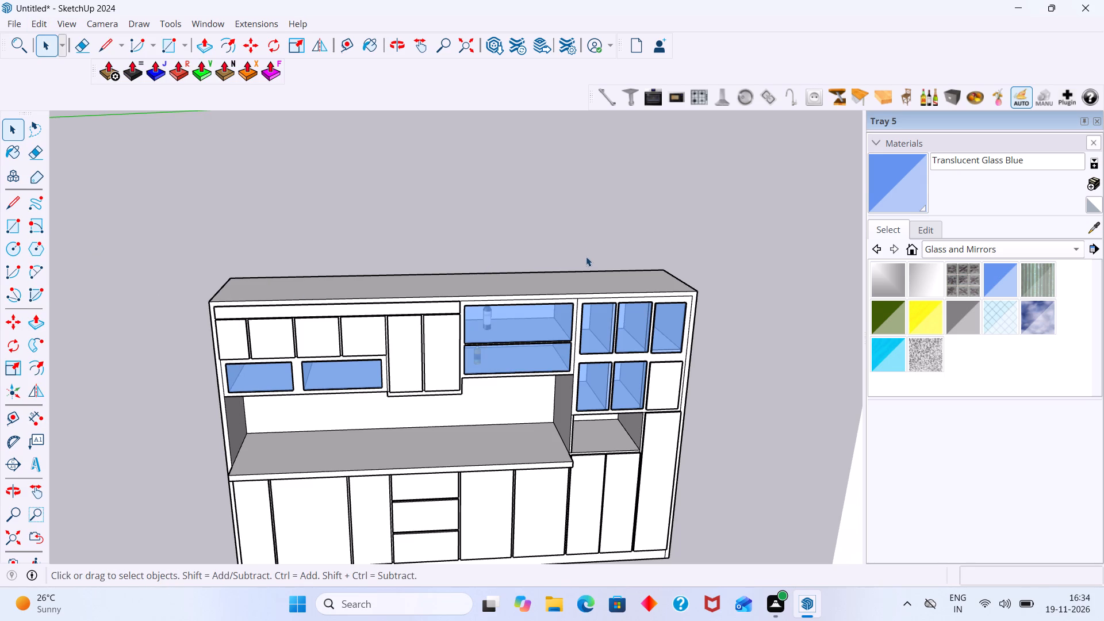
# Compare the whole cabinet unit and bar stool with the reference front elevation drawing.
pyautogui.scroll(-5, 587, 274)
pyautogui.keyDown('shift'); pyautogui.moveTo(578, 315); pyautogui.dragTo(384, 309, button='middle'); pyautogui.keyUp('shift')
pyautogui.scroll(-3, 336, 316)
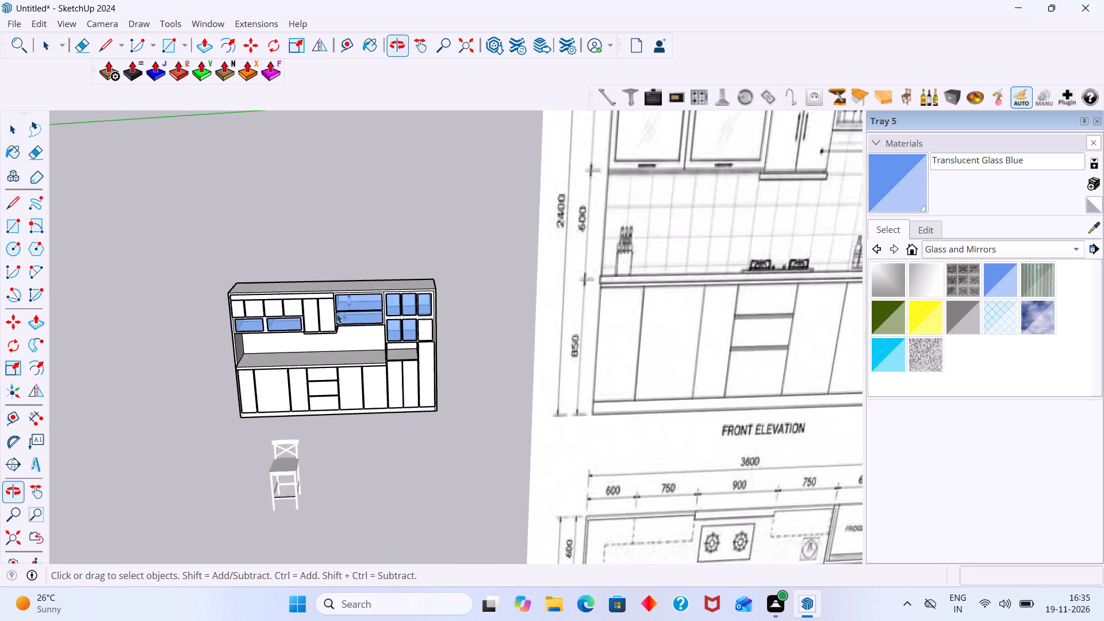
pyautogui.scroll(-8, 336, 313)
pyautogui.moveTo(373, 320); pyautogui.dragTo(359, 405, button='middle')
pyautogui.moveTo(362, 405); pyautogui.dragTo(389, 365, button='middle')
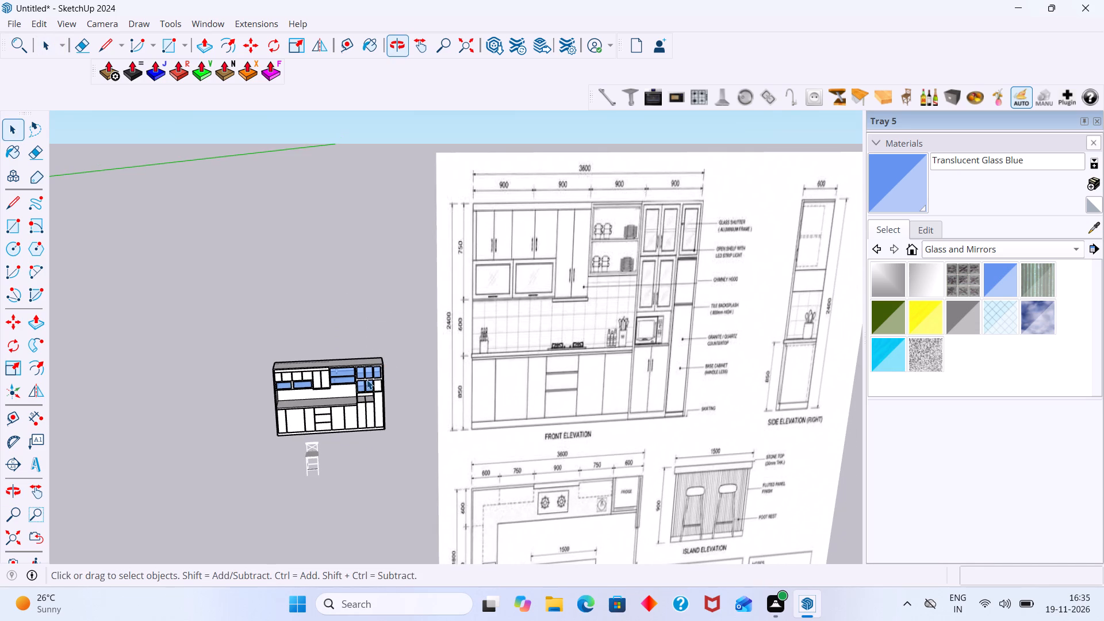
pyautogui.scroll(5, 363, 401)
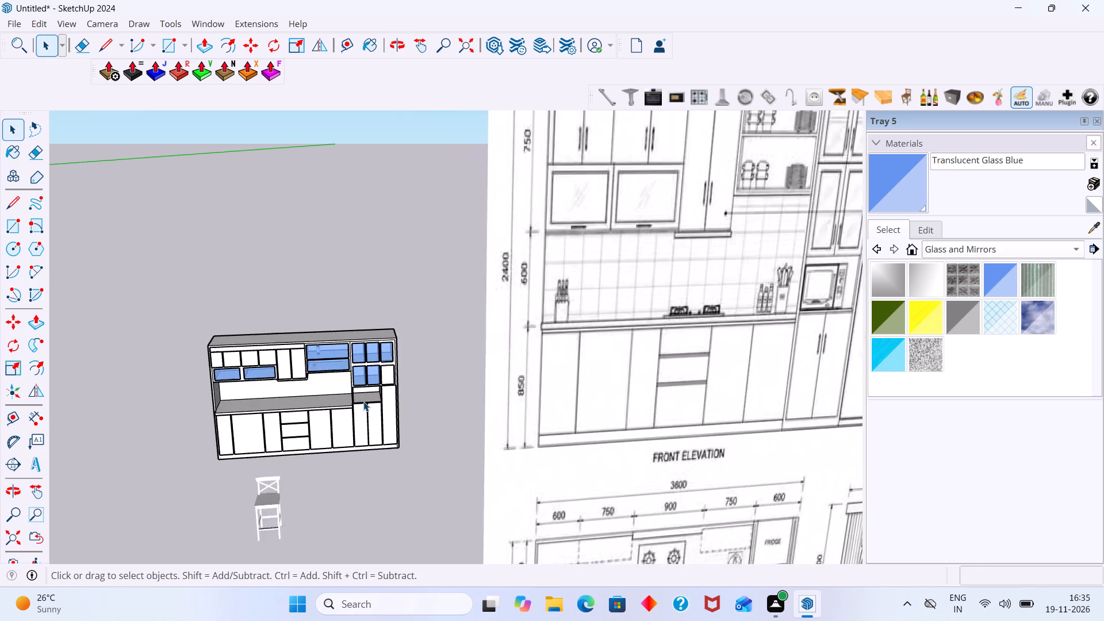
pyautogui.scroll(3, 363, 401)
pyautogui.scroll(-5, 366, 398)
pyautogui.moveTo(364, 405); pyautogui.dragTo(396, 404, button='middle')
pyautogui.scroll(3, 283, 429)
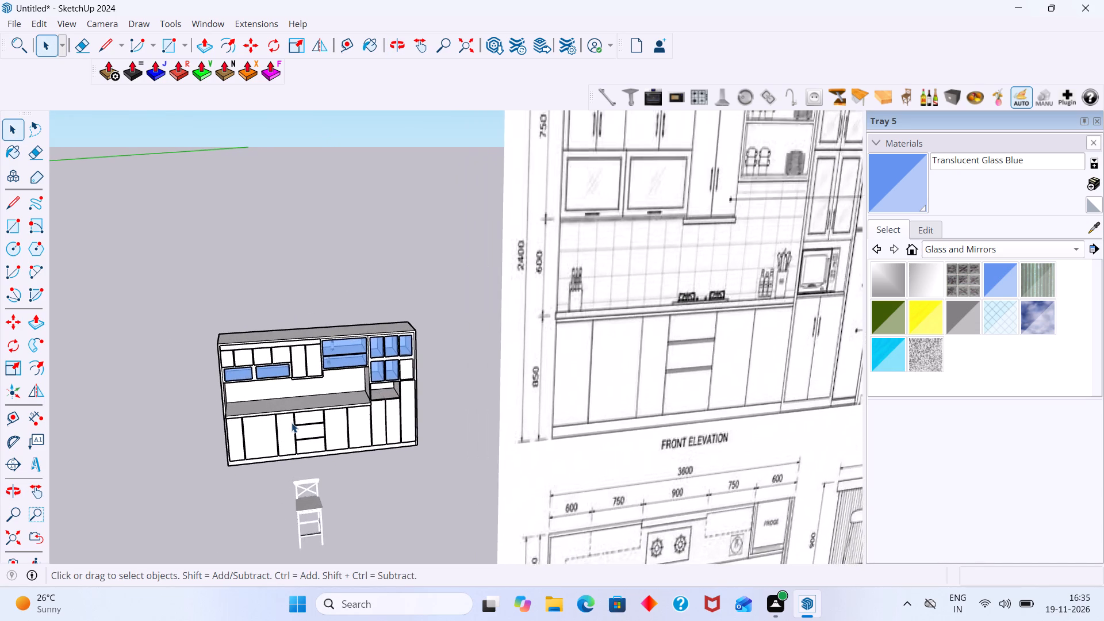
pyautogui.scroll(1, 292, 423)
# Search 3D Warehouse for "STOVE" models.
pyautogui.click(201, 24)
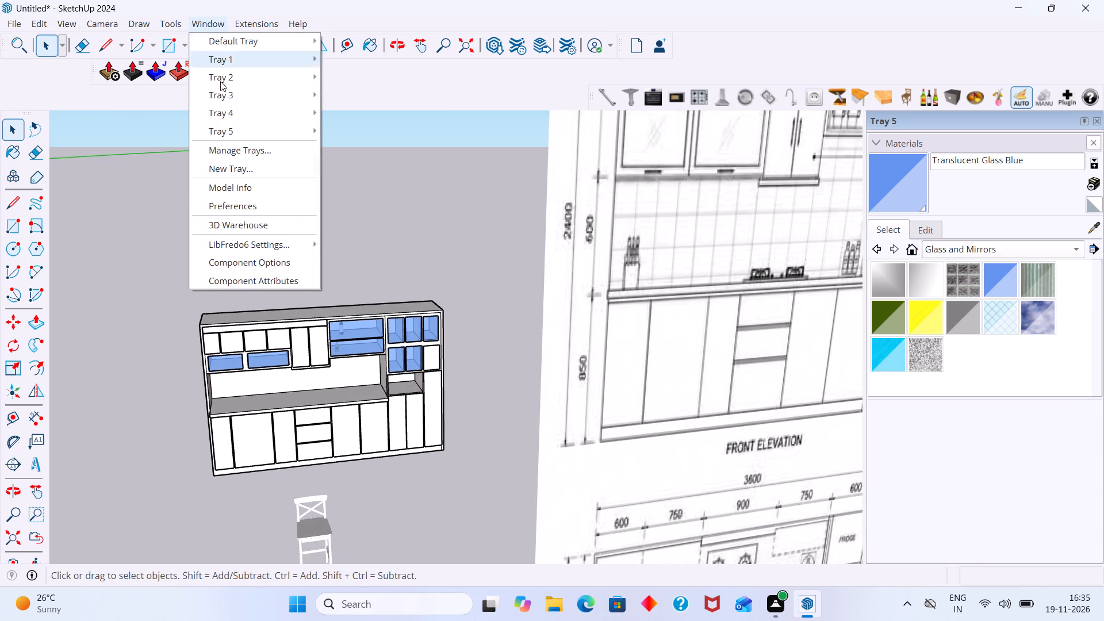
pyautogui.click(251, 223)
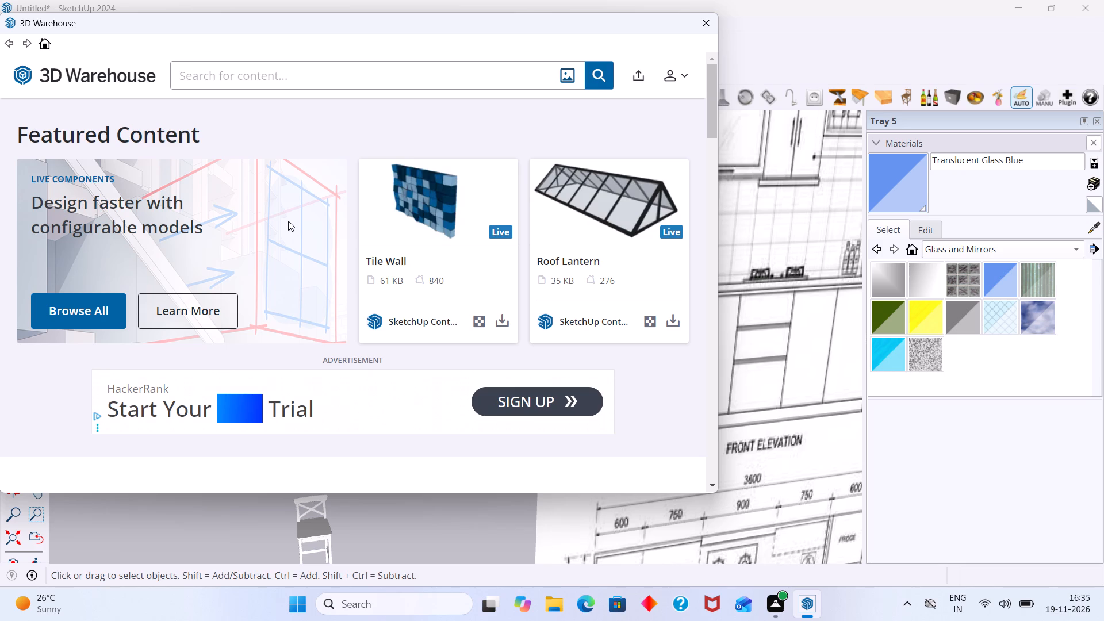
pyautogui.click(469, 88)
pyautogui.write('STO')
pyautogui.write('VE')
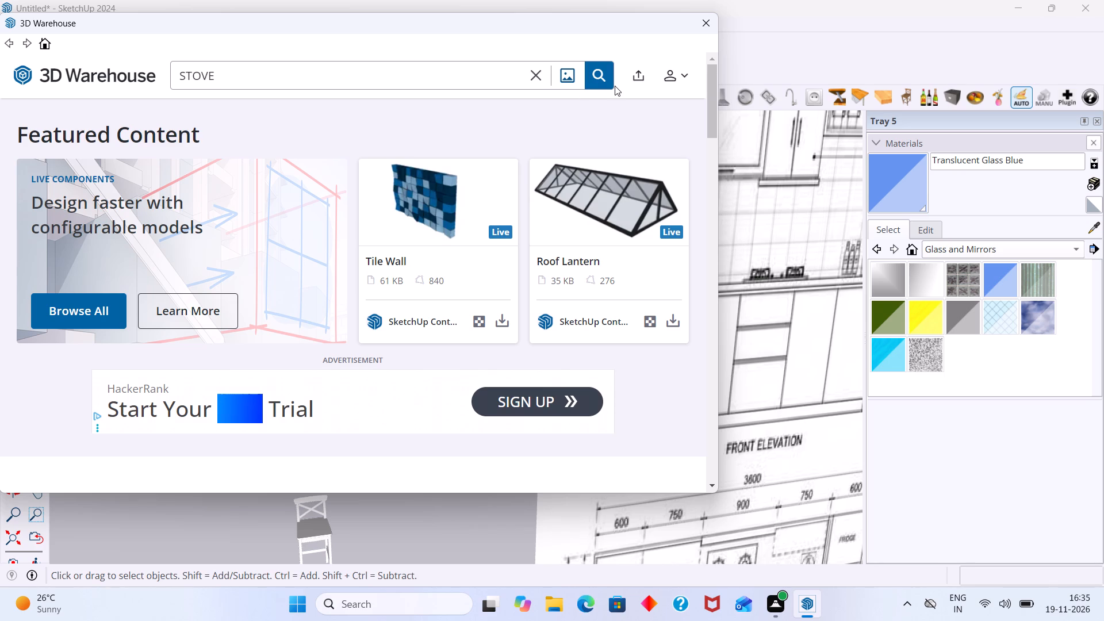
pyautogui.click(601, 78)
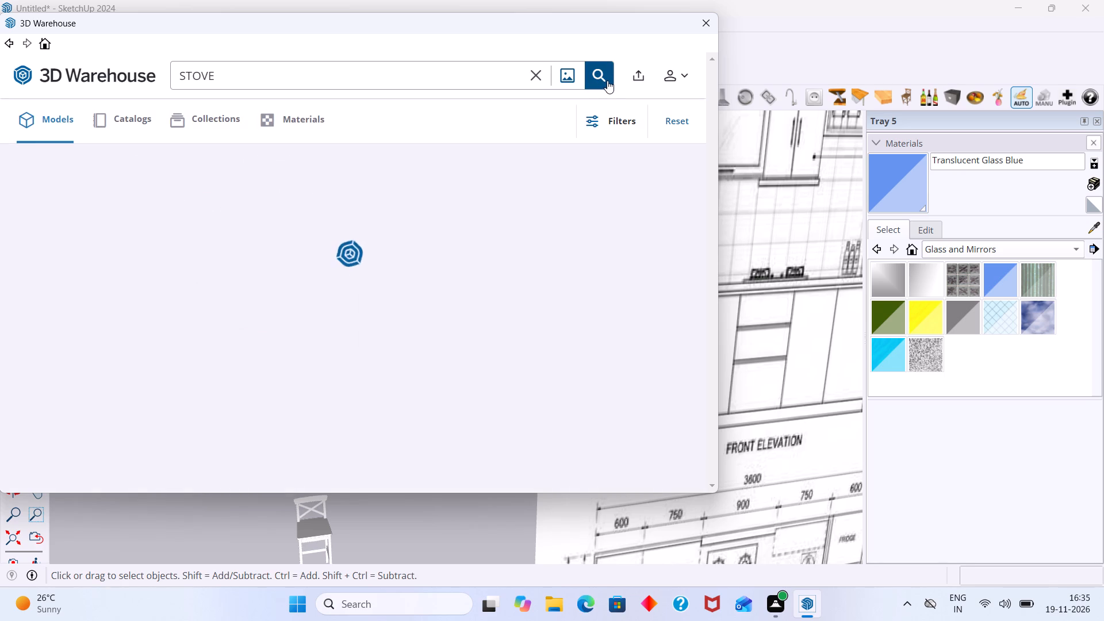
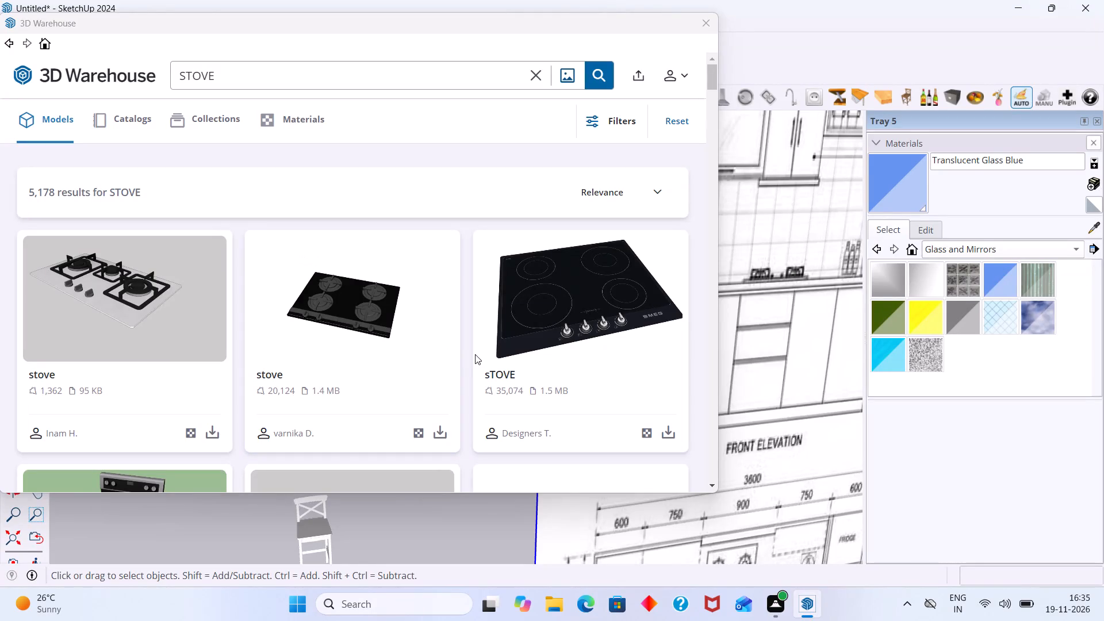
# Browse the stove search results for a hob that suits the kitchen countertop.
pyautogui.scroll(-12, 405, 335)
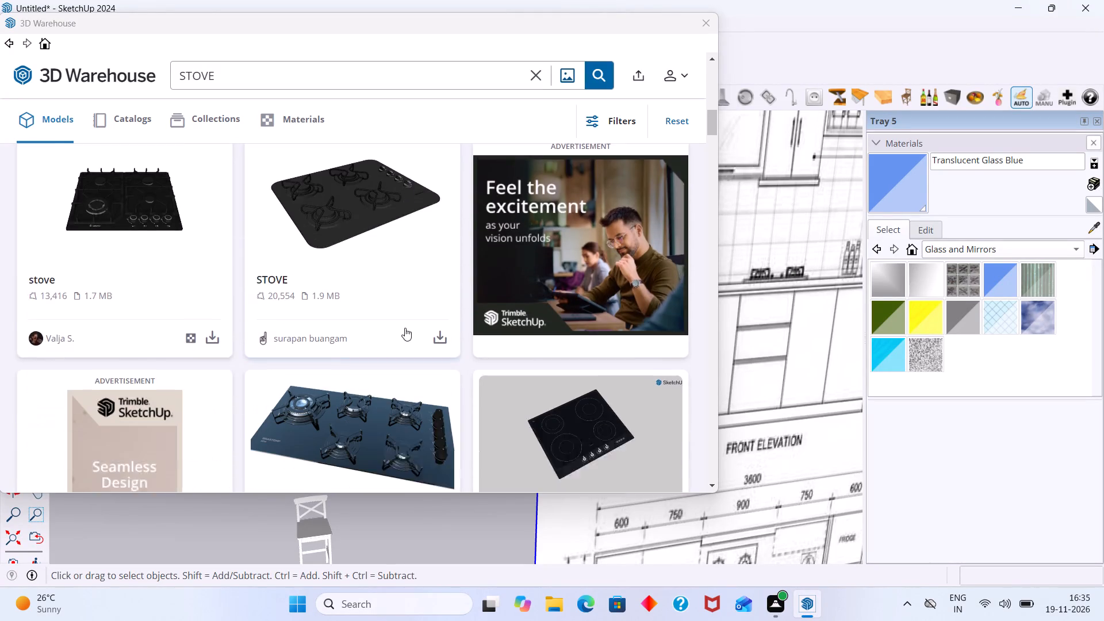
pyautogui.scroll(-6, 405, 328)
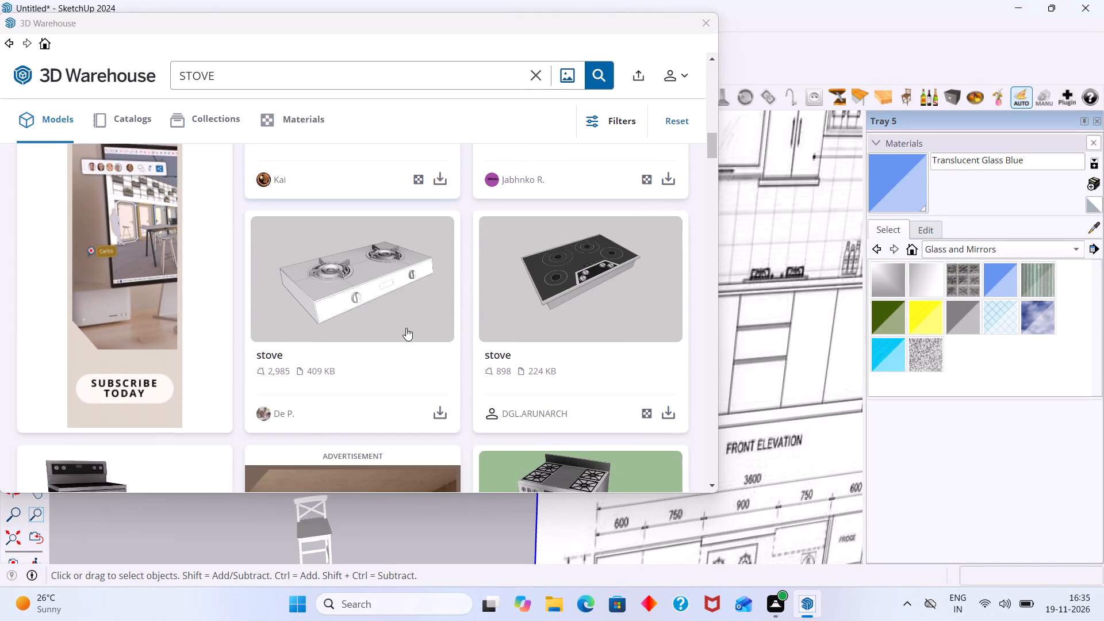
pyautogui.scroll(-5, 406, 328)
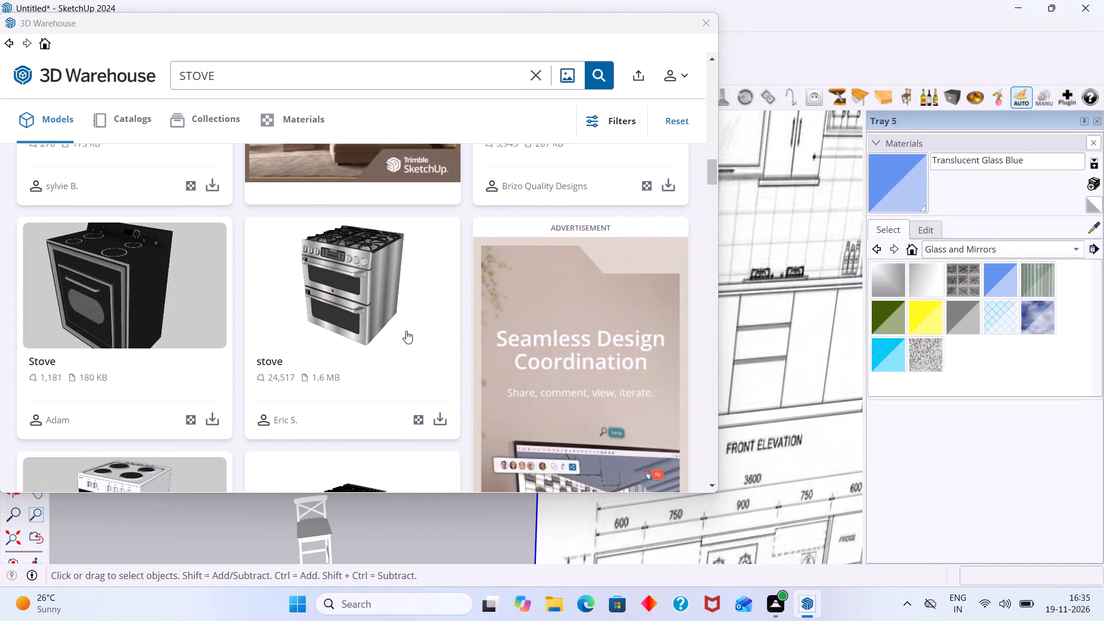
pyautogui.scroll(-7, 406, 331)
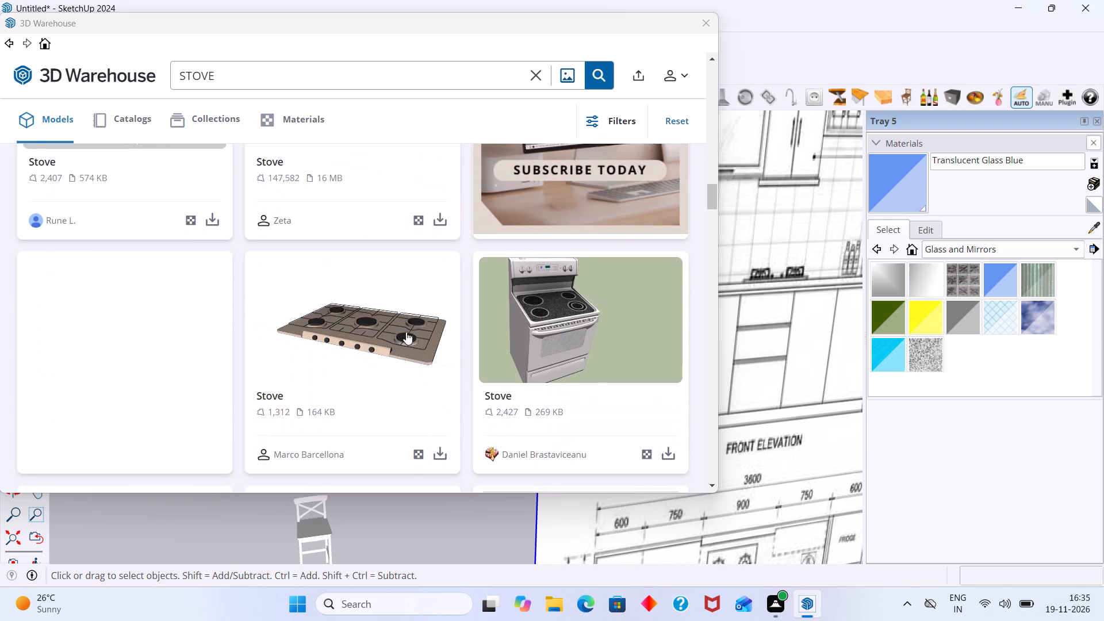
pyautogui.scroll(-8, 406, 332)
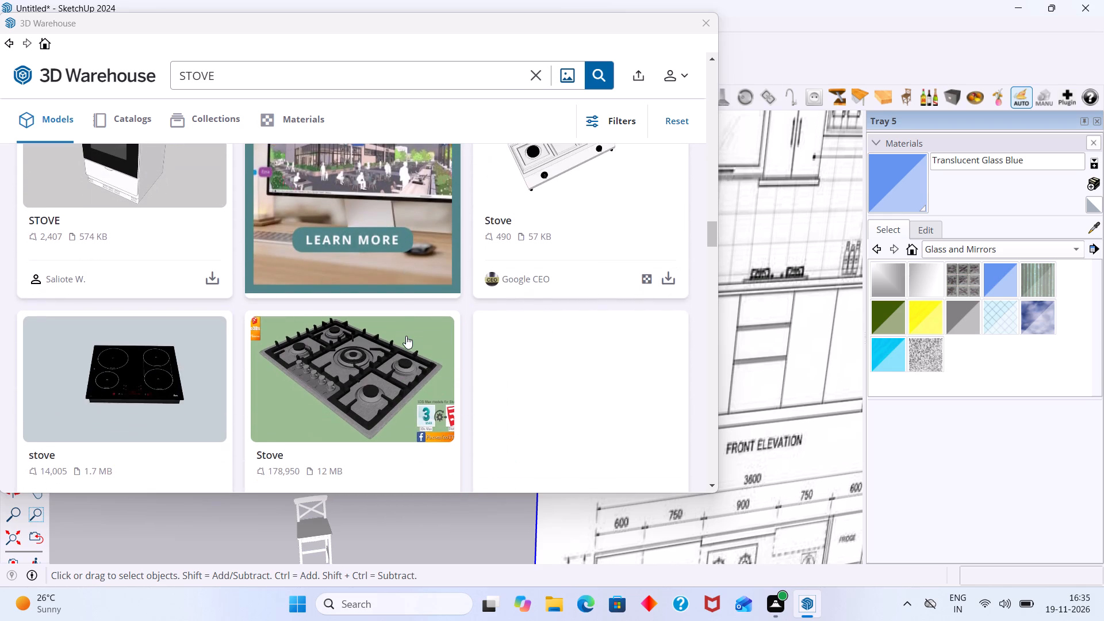
pyautogui.scroll(-5, 406, 336)
pyautogui.scroll(13, 406, 336)
pyautogui.scroll(17, 406, 336)
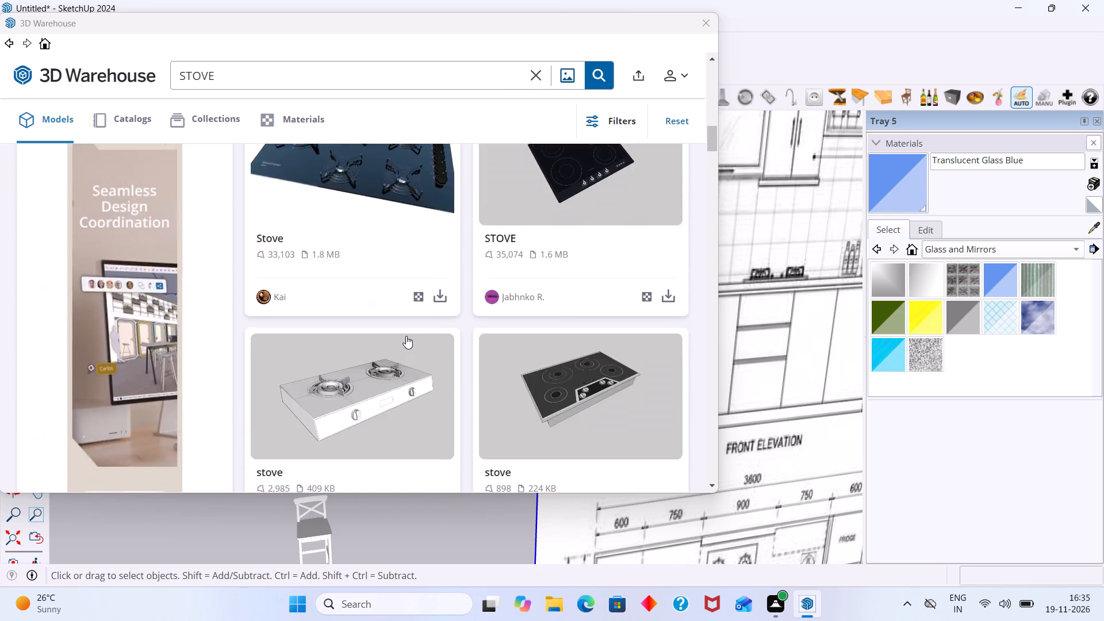
pyautogui.scroll(12, 406, 336)
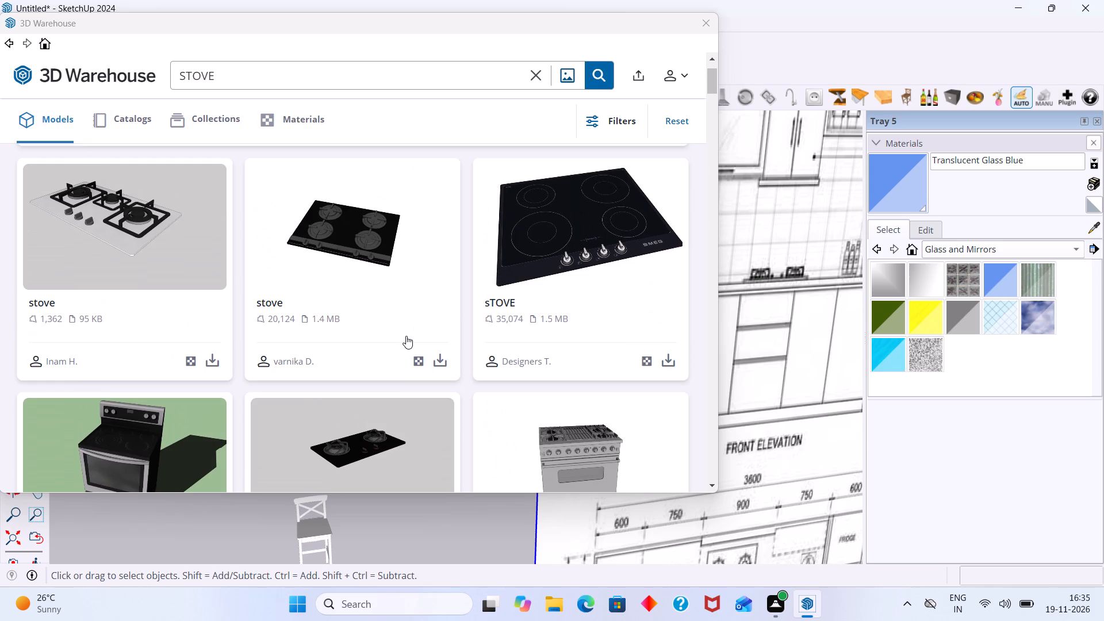
# Download the black two-burner "Stove" model (322 KB) directly into the kitchen model, skipping the promotional video.
pyautogui.scroll(-3, 388, 460)
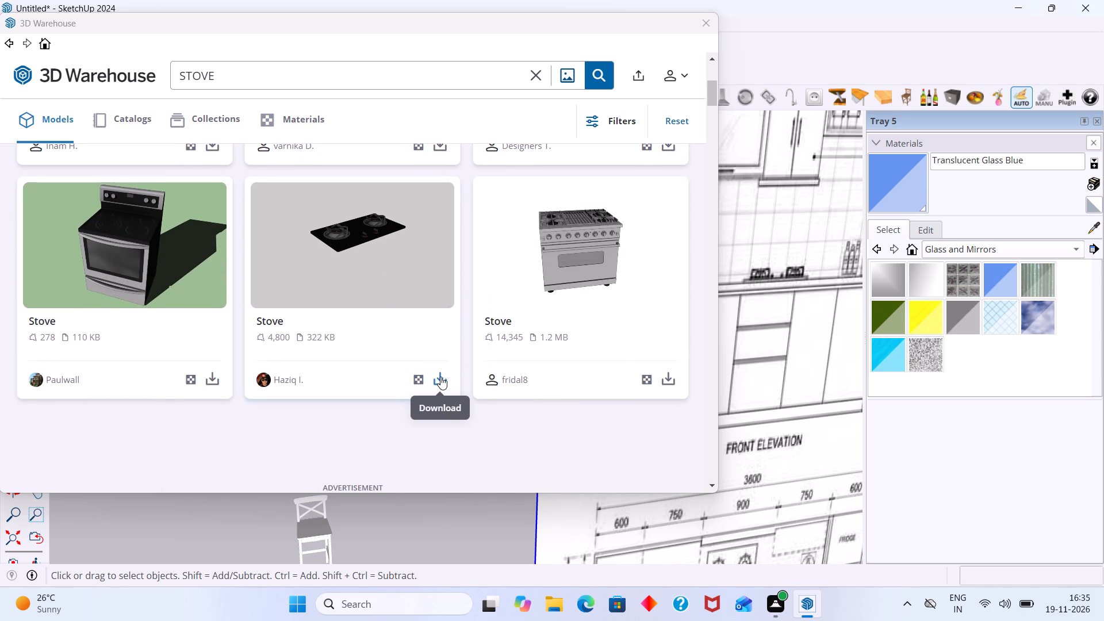
pyautogui.click(442, 376)
pyautogui.scroll(-2, 409, 390)
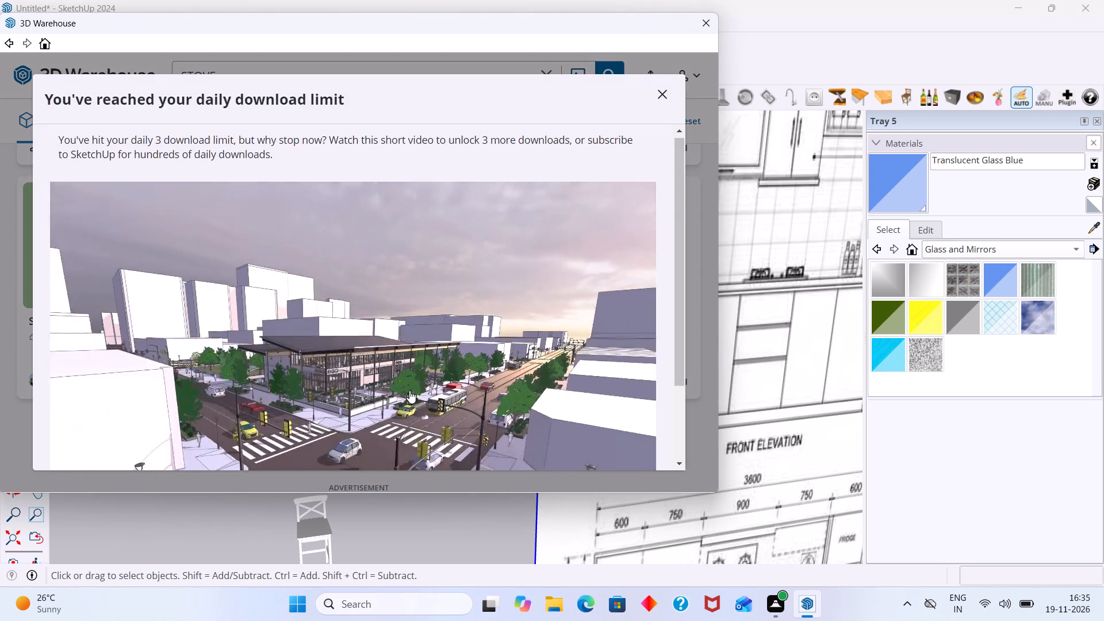
pyautogui.scroll(-7, 409, 390)
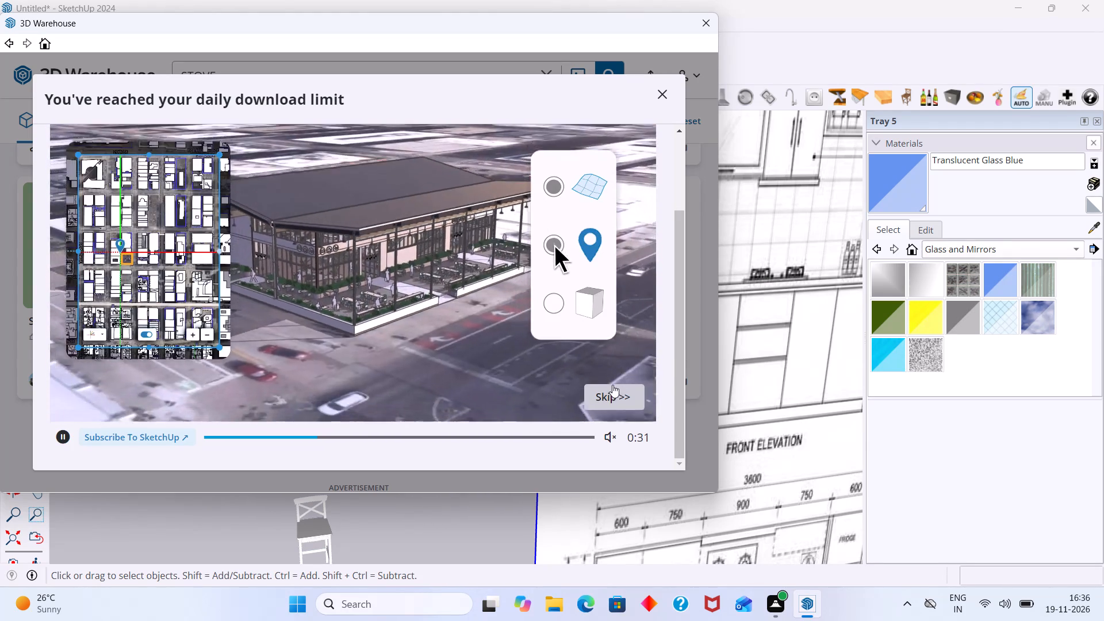
pyautogui.click(612, 385)
pyautogui.click(370, 340)
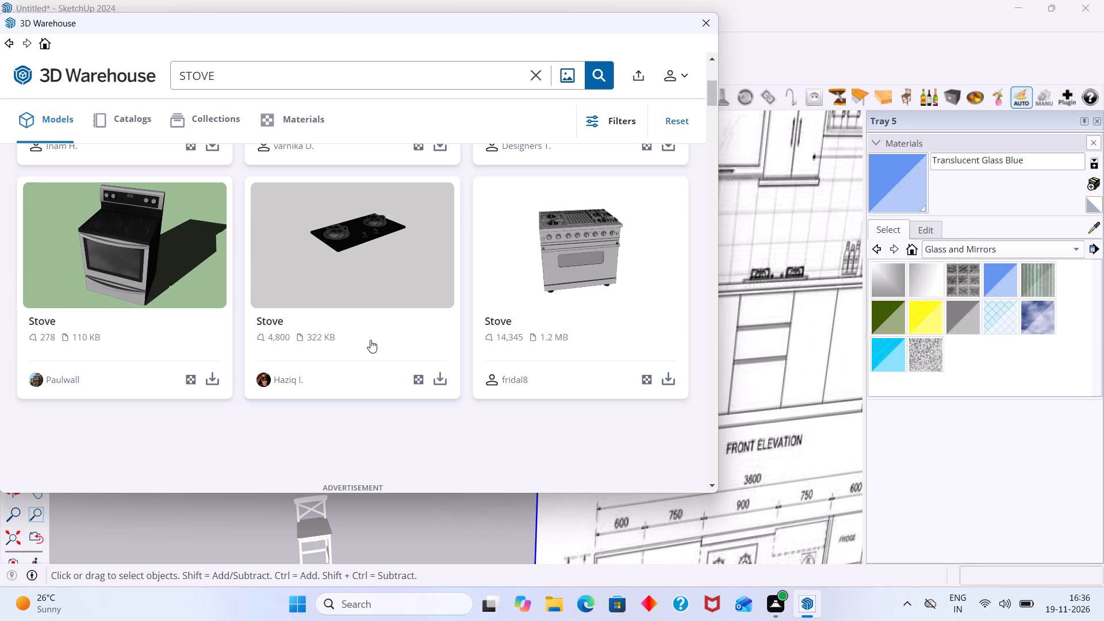
pyautogui.click(445, 375)
pyautogui.click(327, 272)
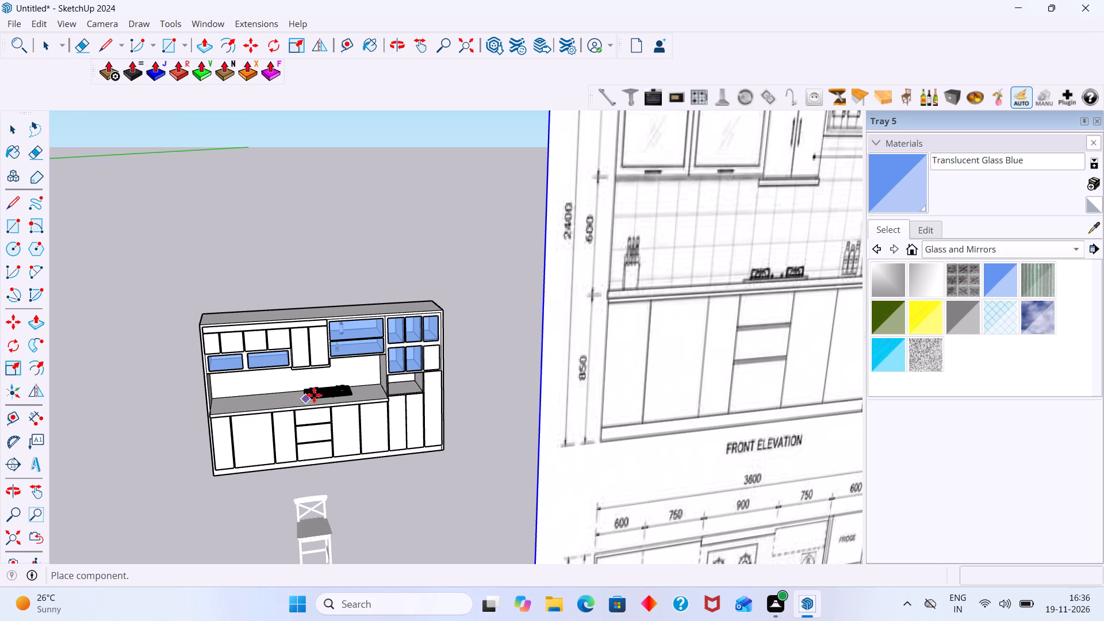
# Place the two-burner stove on the countertop above the drawer stack and deselect it.
pyautogui.scroll(9, 322, 388)
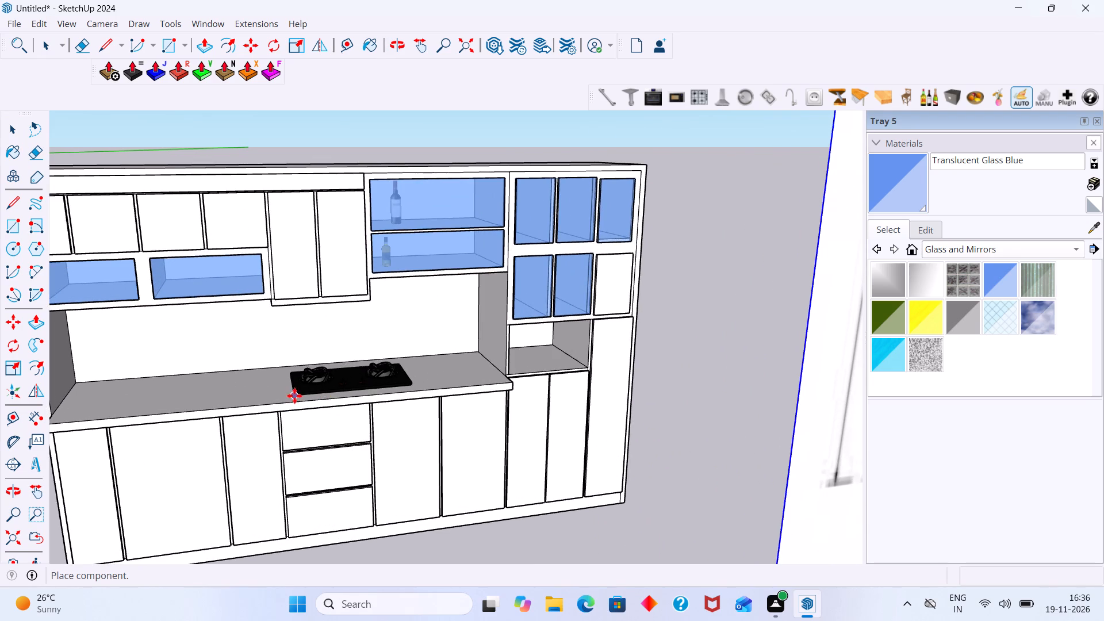
pyautogui.scroll(20, 294, 396)
pyautogui.scroll(1, 294, 396)
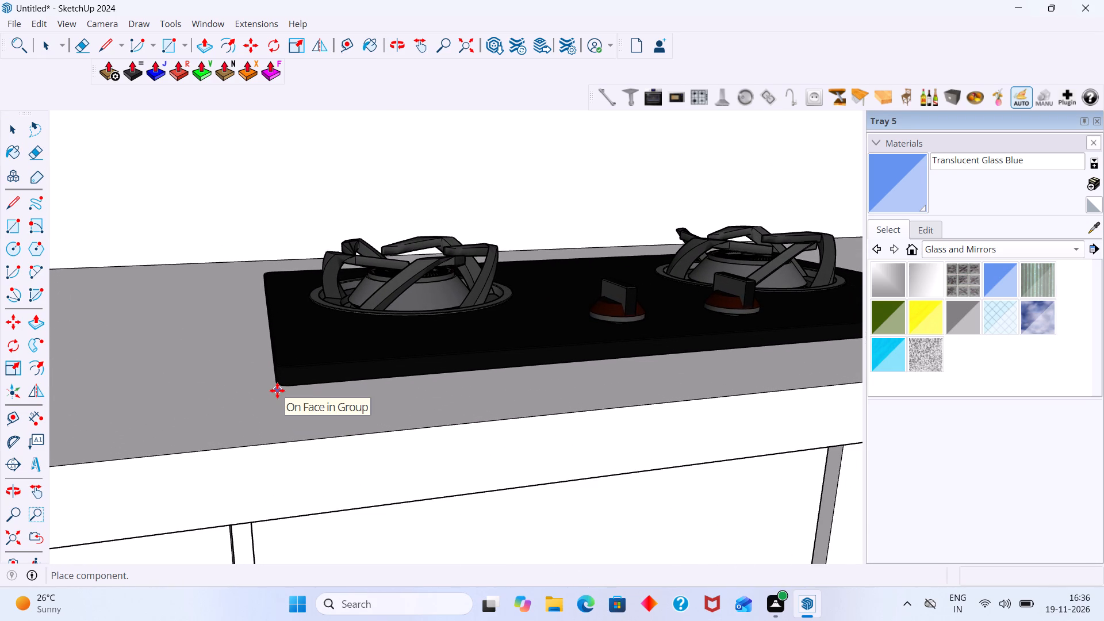
pyautogui.click(277, 390)
pyautogui.scroll(-14, 356, 388)
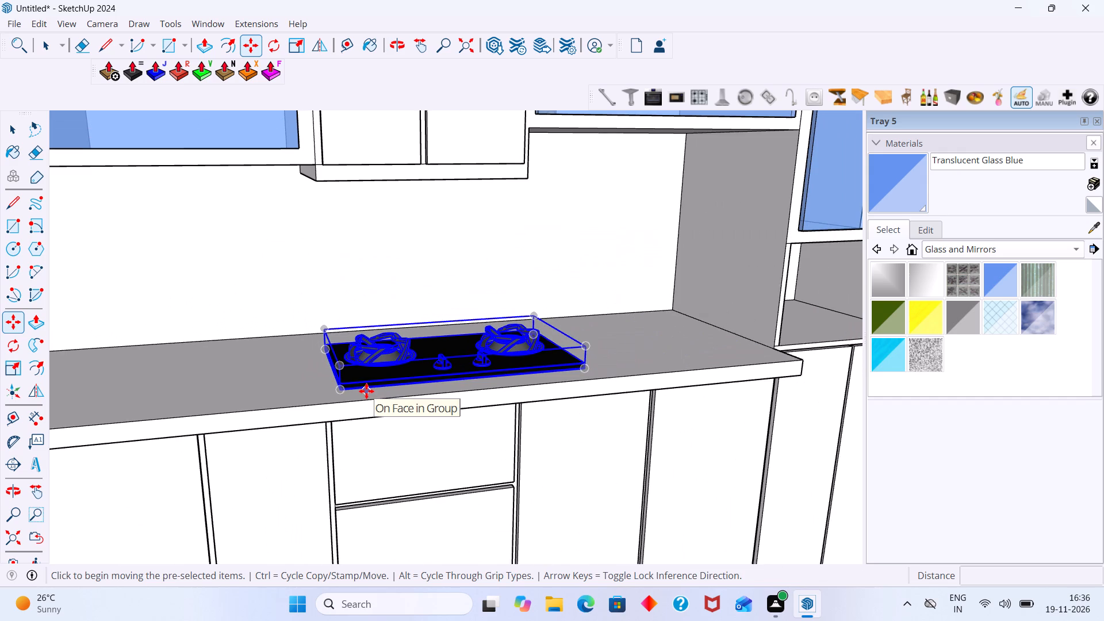
pyautogui.press('space')
pyautogui.scroll(-6, 423, 365)
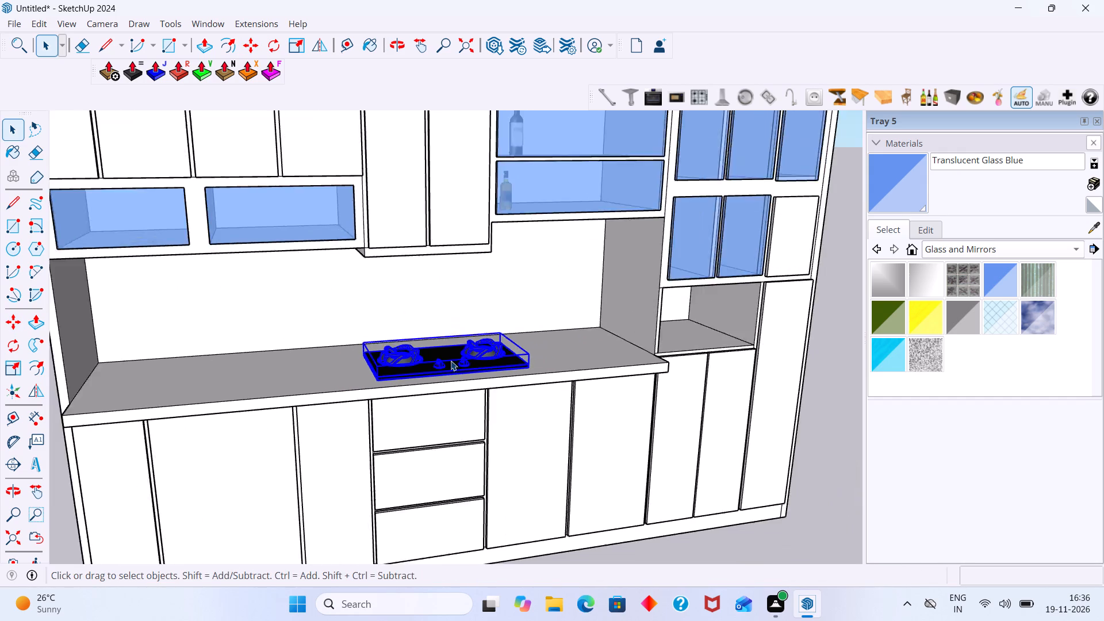
pyautogui.scroll(-5, 451, 361)
pyautogui.click(691, 369)
# Move the stove about 205 mm along the red axis, away from the tall cabinet.
pyautogui.scroll(12, 503, 363)
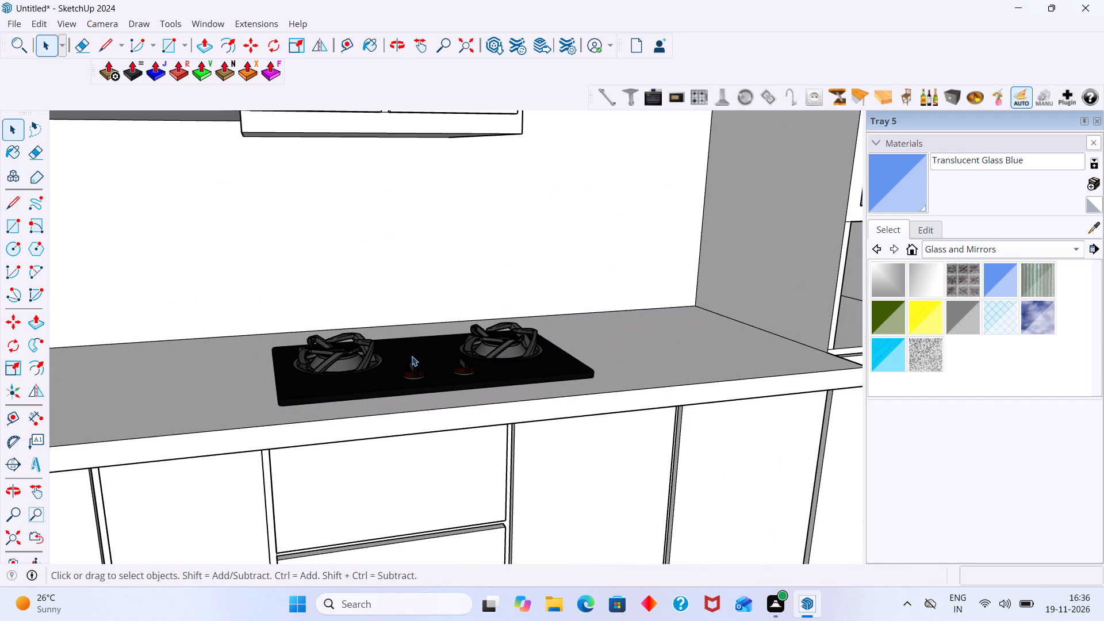
pyautogui.click(412, 356)
pyautogui.press('m')
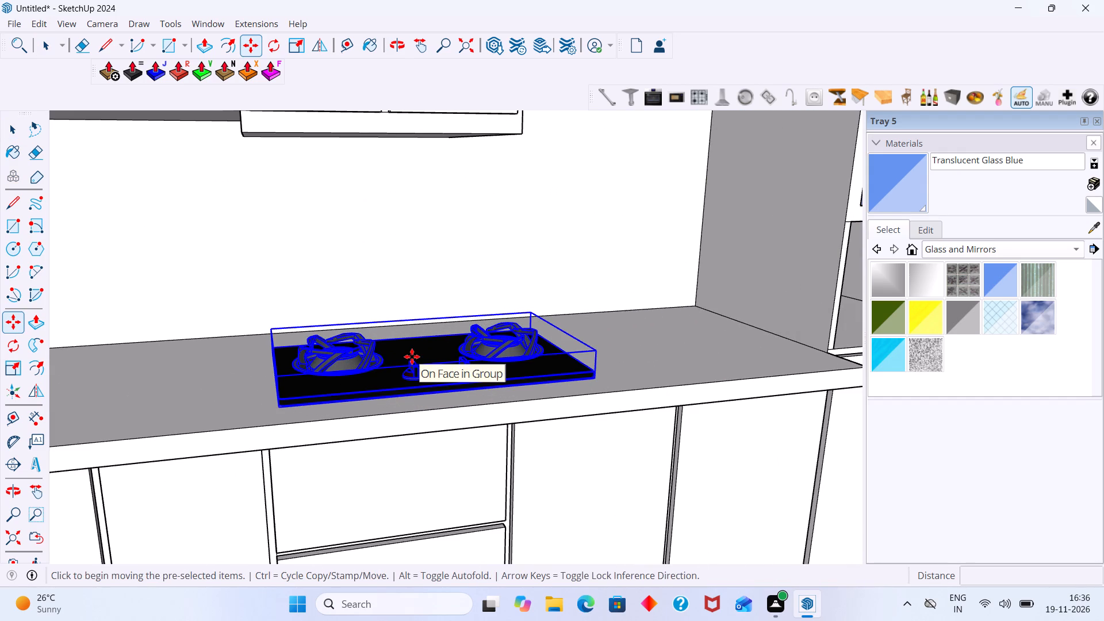
pyautogui.click(277, 407)
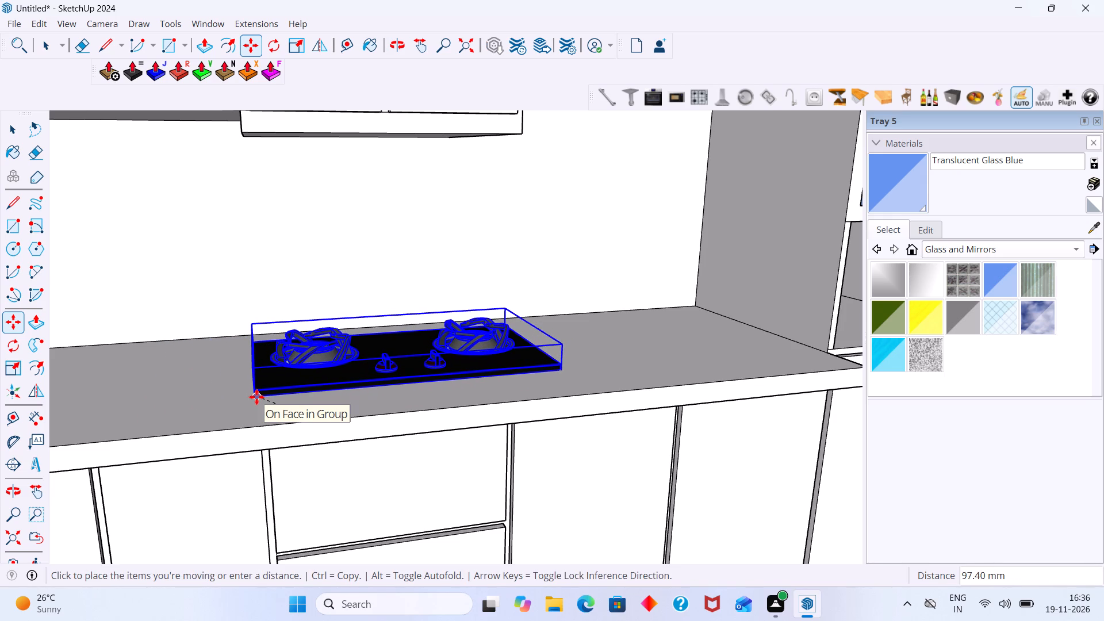
pyautogui.press('Escape')
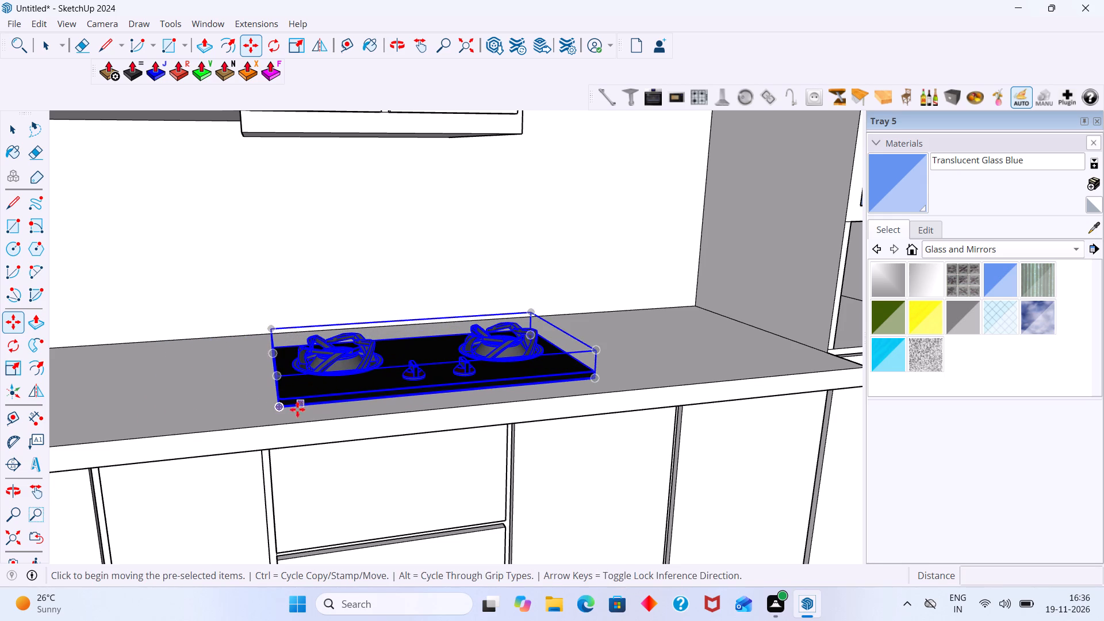
pyautogui.scroll(7, 250, 415)
pyautogui.click(302, 402)
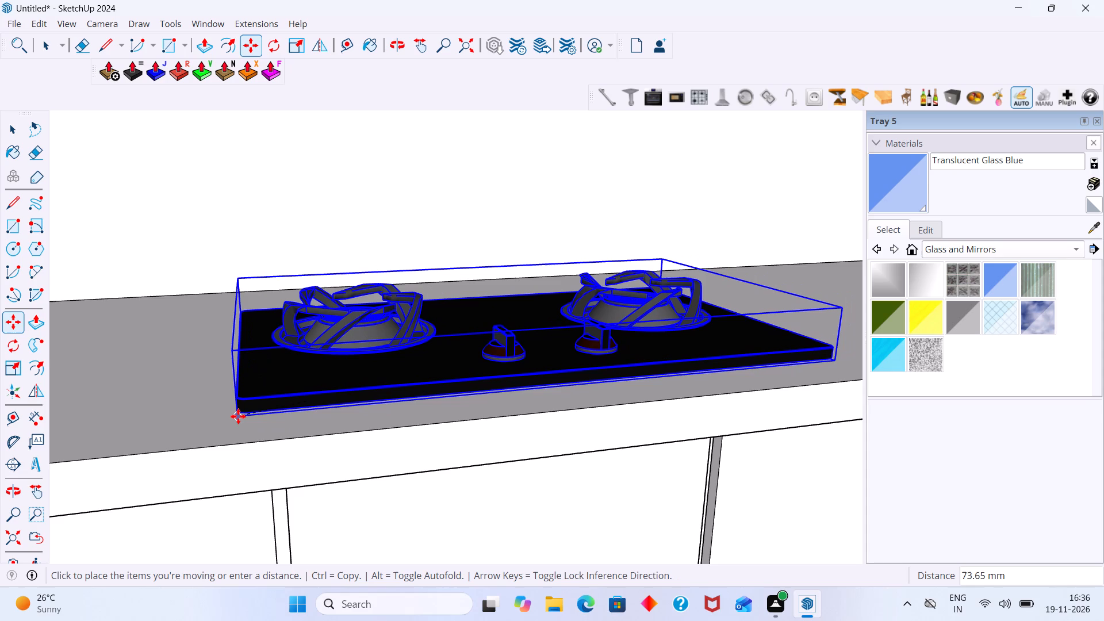
pyautogui.press('Right')
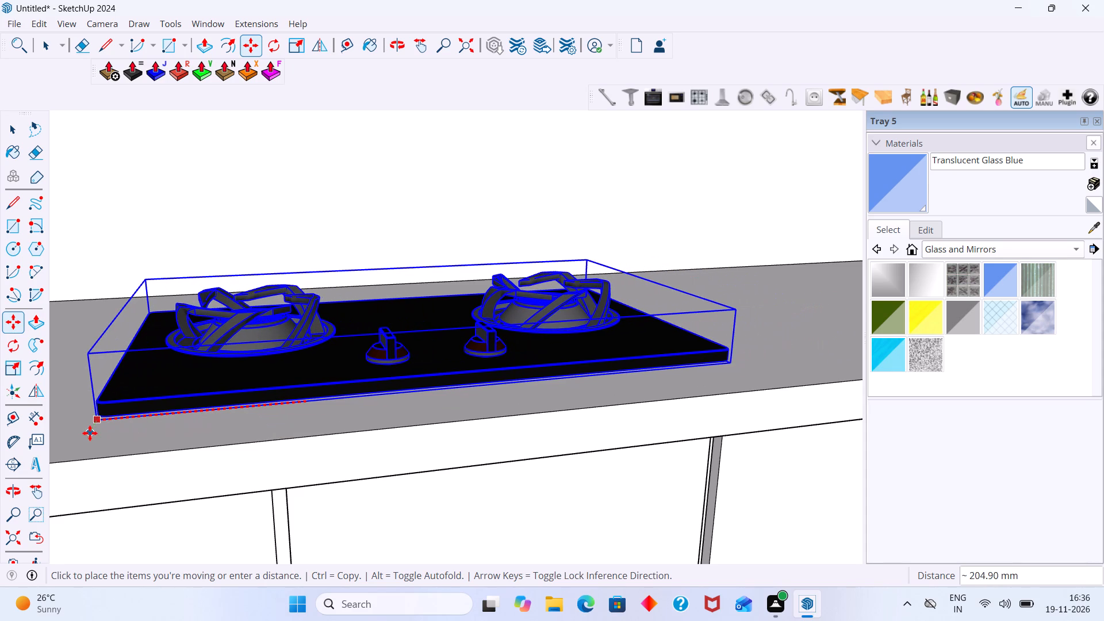
pyautogui.click(90, 433)
# Move the stove about 25 mm along the green axis towards the back wall and deselect it.
pyautogui.scroll(-10, 249, 423)
pyautogui.moveTo(303, 436); pyautogui.dragTo(566, 426, button='middle')
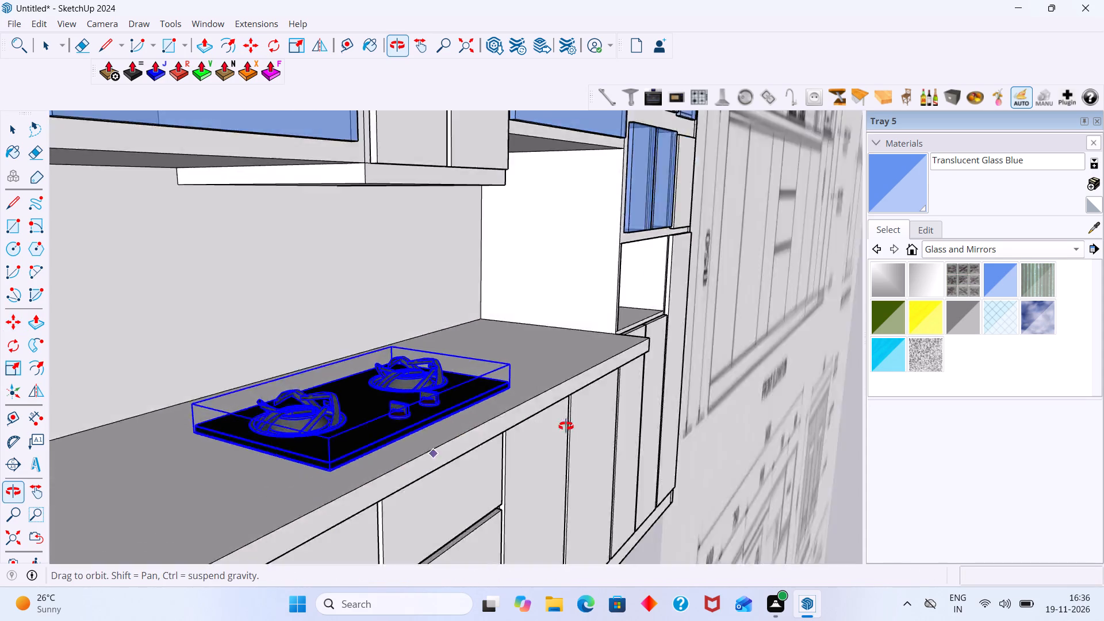
pyautogui.moveTo(566, 426); pyautogui.dragTo(599, 431, button='middle')
pyautogui.scroll(8, 161, 511)
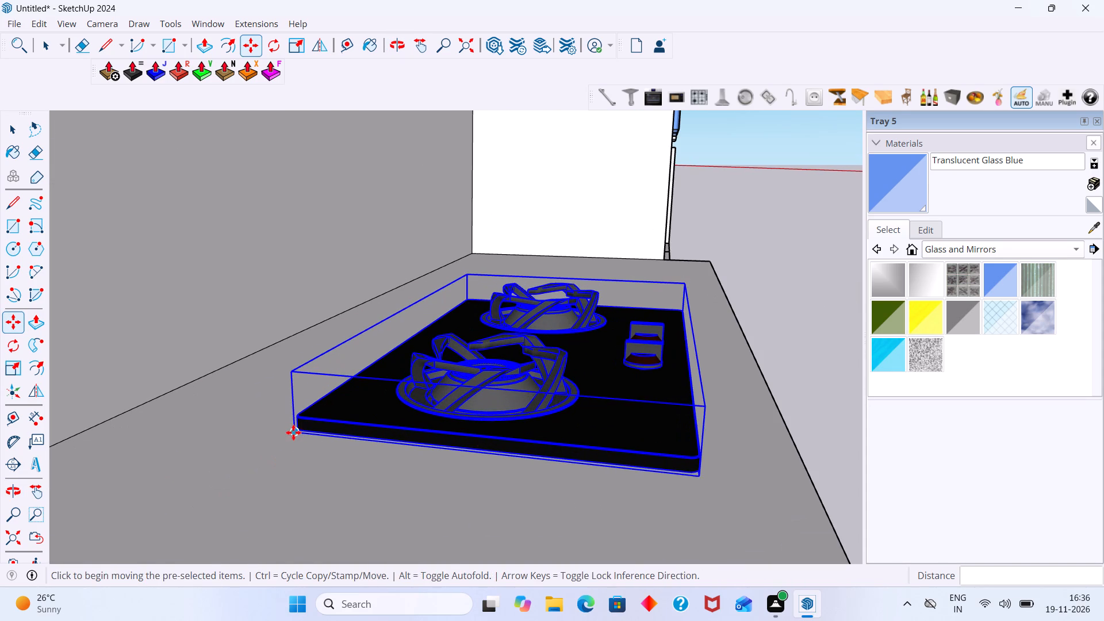
pyautogui.click(293, 432)
pyautogui.press('Up')
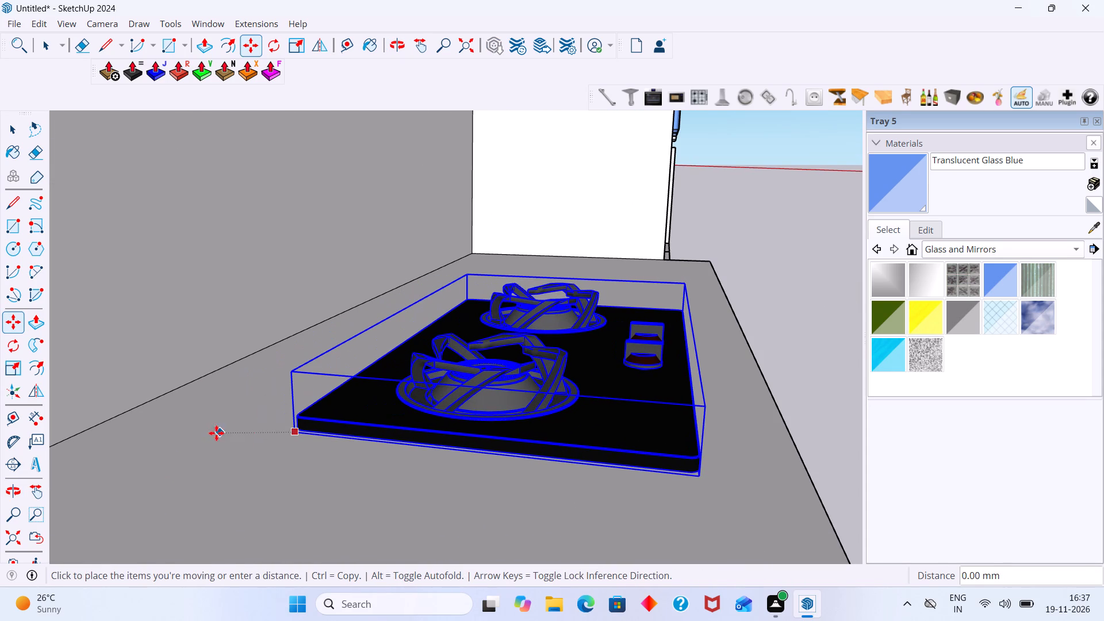
pyautogui.press('Left')
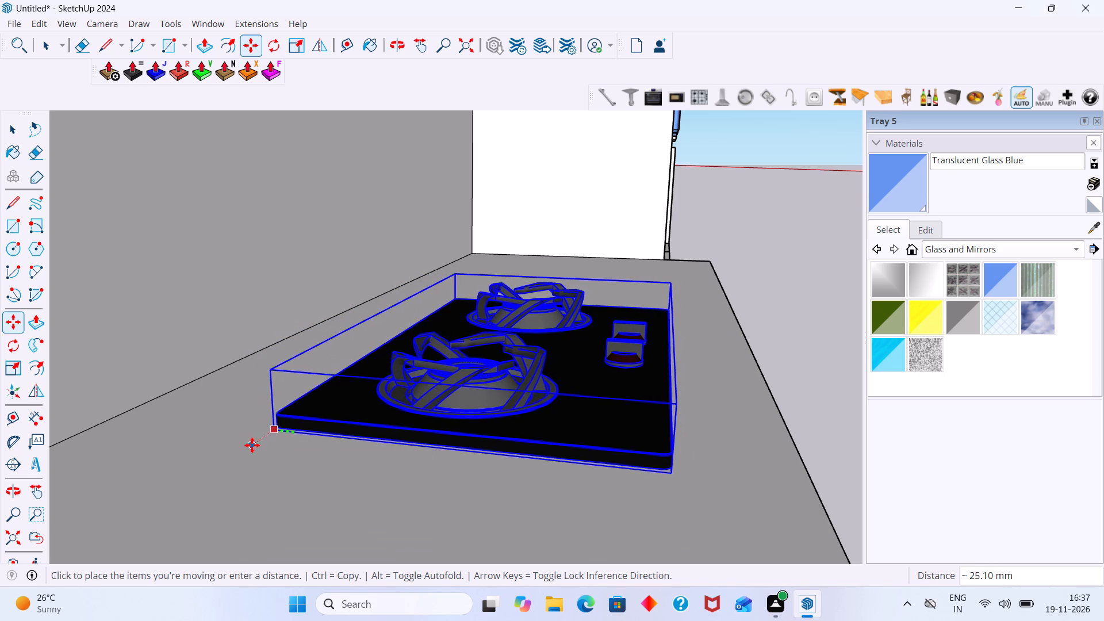
pyautogui.click(252, 445)
pyautogui.press('space')
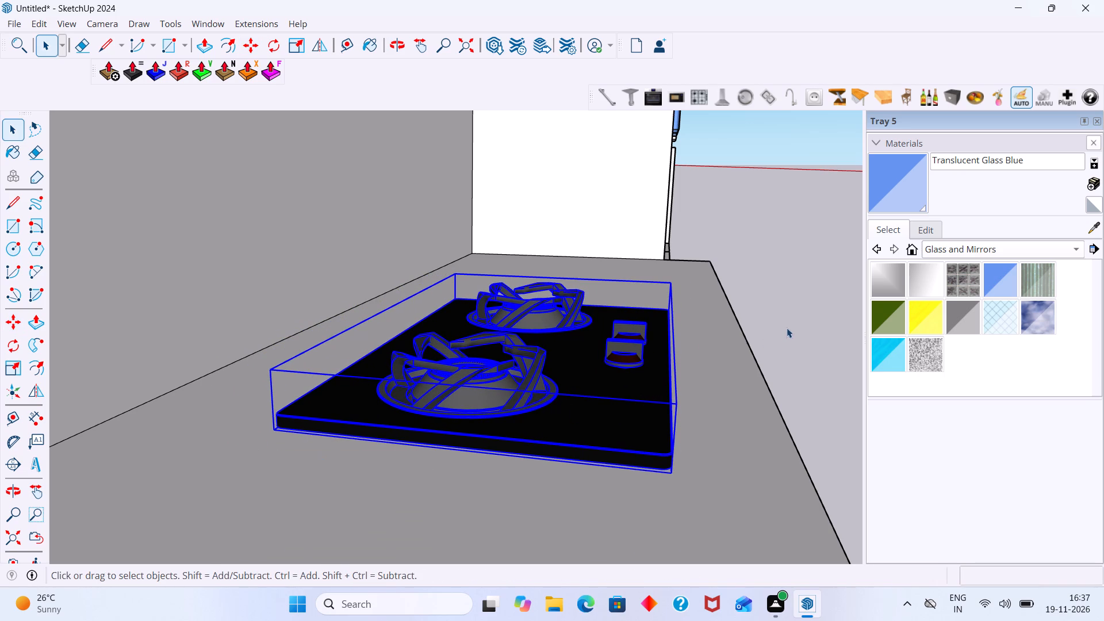
pyautogui.click(787, 328)
# Check the stove's position on the countertop against the whole cabinet unit from the front.
pyautogui.scroll(1, 787, 328)
pyautogui.scroll(-9, 787, 328)
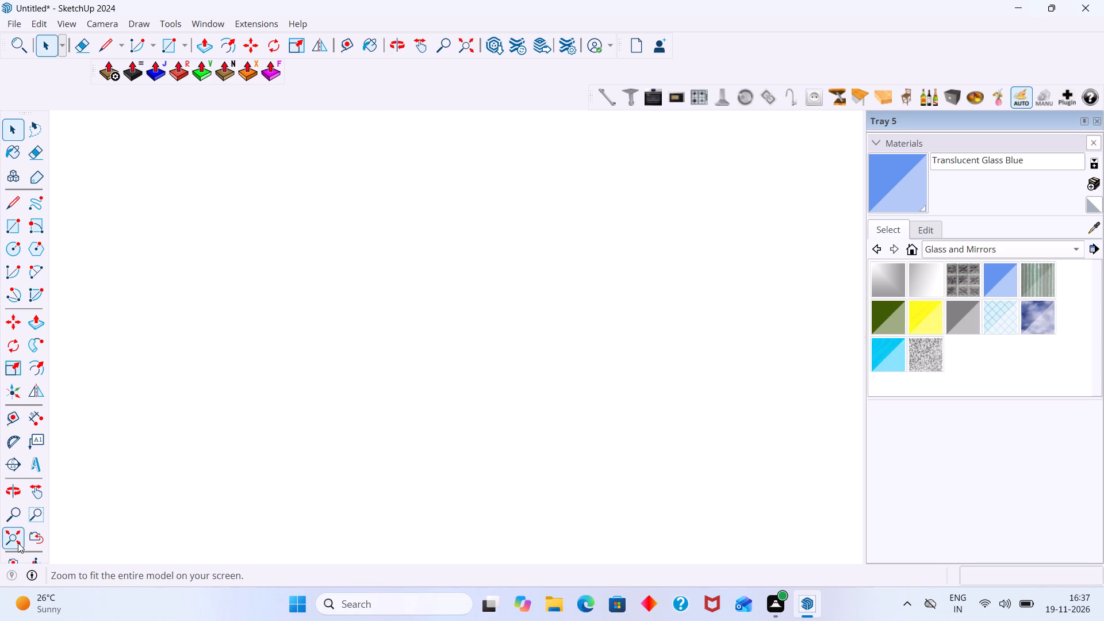
pyautogui.click(17, 543)
pyautogui.scroll(-6, 171, 488)
pyautogui.moveTo(269, 440); pyautogui.dragTo(106, 450, button='middle')
pyautogui.scroll(2, 319, 384)
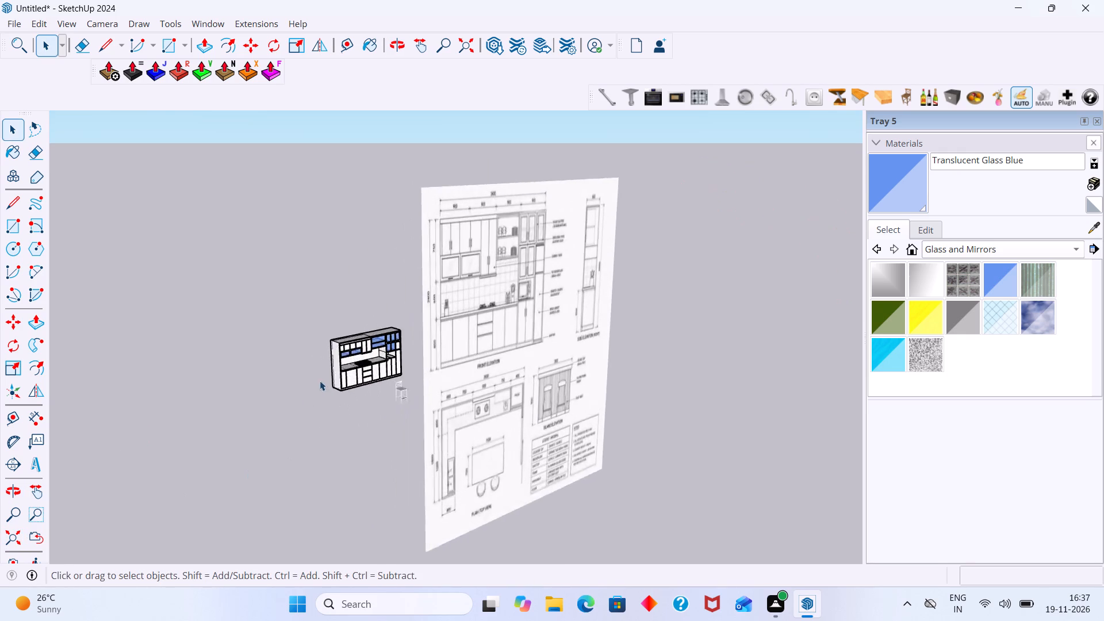
pyautogui.scroll(17, 320, 381)
pyautogui.click(451, 473)
pyautogui.moveTo(439, 470); pyautogui.dragTo(288, 433, button='middle')
pyautogui.scroll(1, 427, 463)
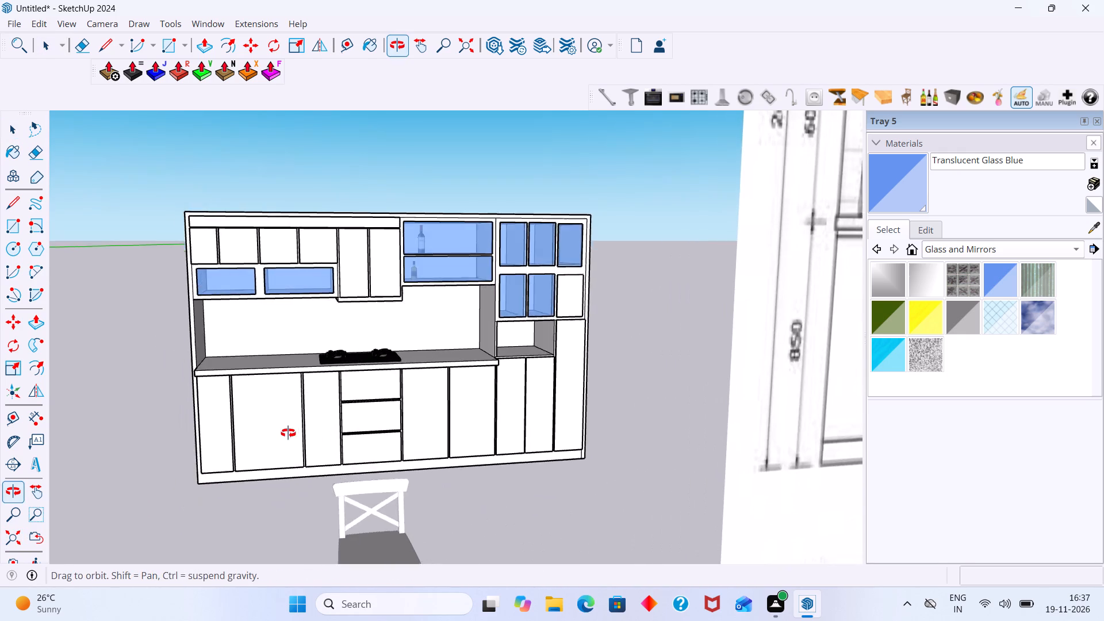
pyautogui.moveTo(288, 433); pyautogui.dragTo(288, 429, button='middle')
pyautogui.scroll(5, 407, 320)
pyautogui.moveTo(383, 396); pyautogui.dragTo(388, 446, button='middle')
pyautogui.scroll(2, 381, 361)
pyautogui.moveTo(381, 357); pyautogui.dragTo(380, 346, button='middle')
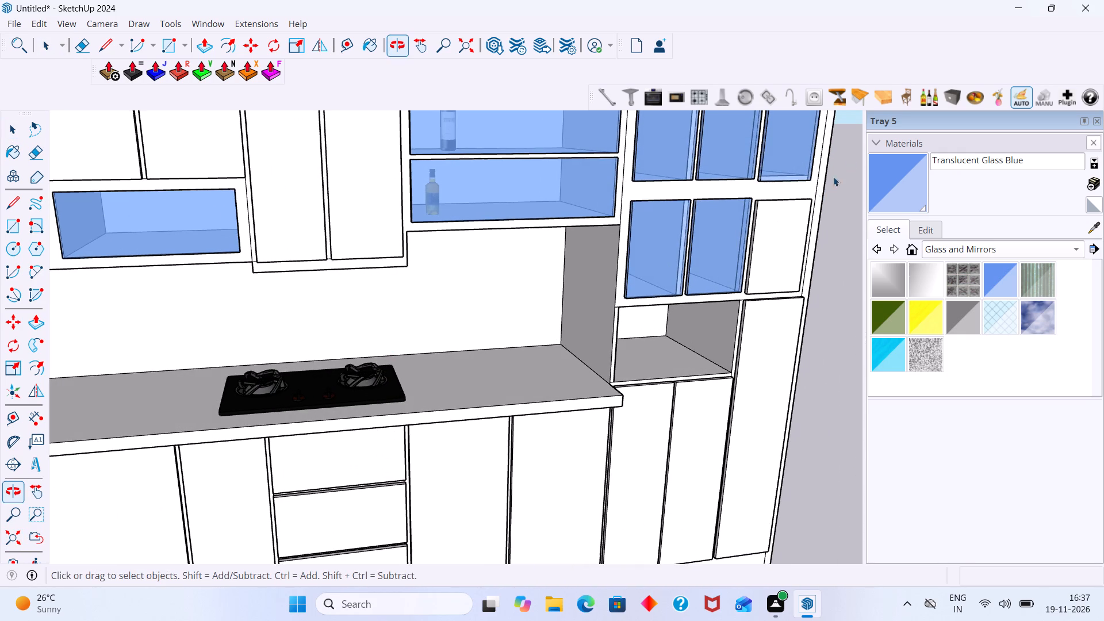
# Insert the wall socket component on the backsplash, above the countertop between the stove and the tall cabinet.
pyautogui.click(815, 93)
pyautogui.scroll(3, 385, 325)
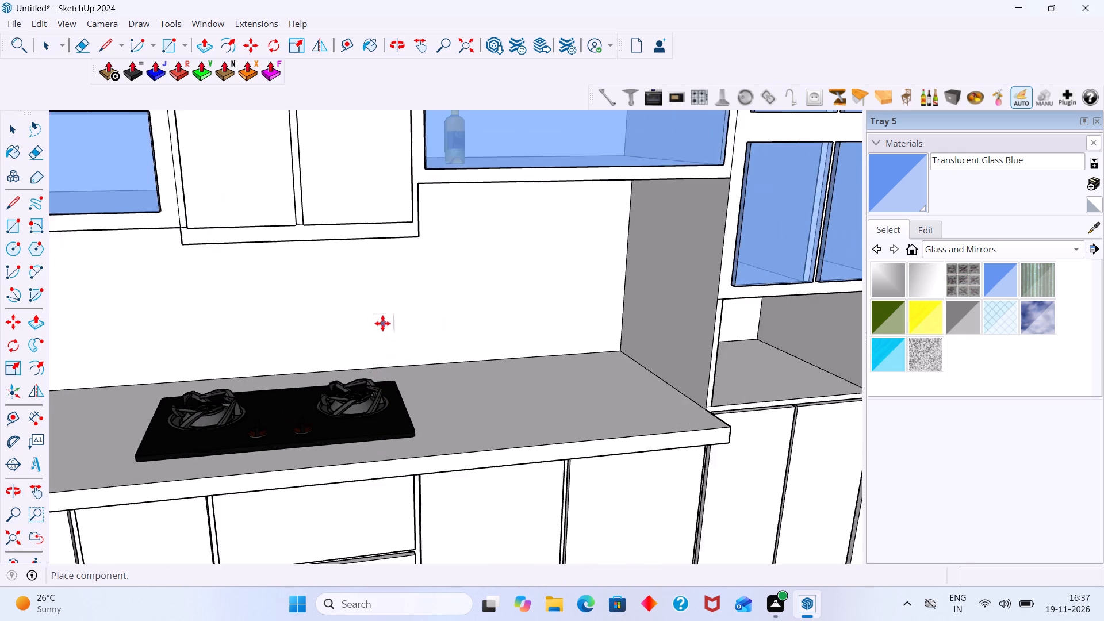
pyautogui.scroll(8, 382, 323)
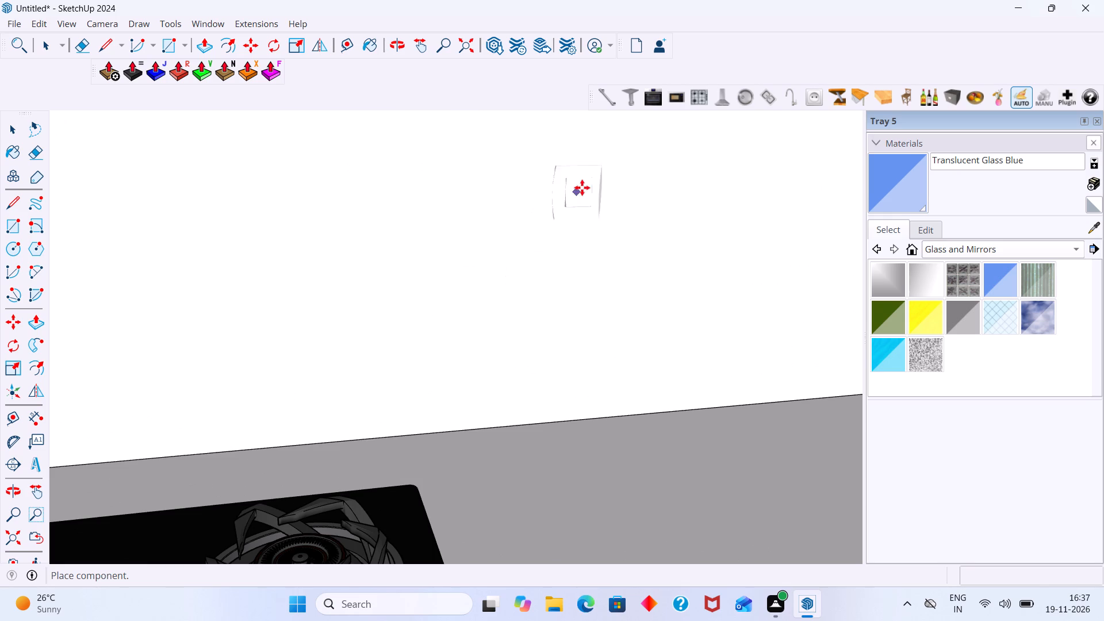
pyautogui.click(595, 172)
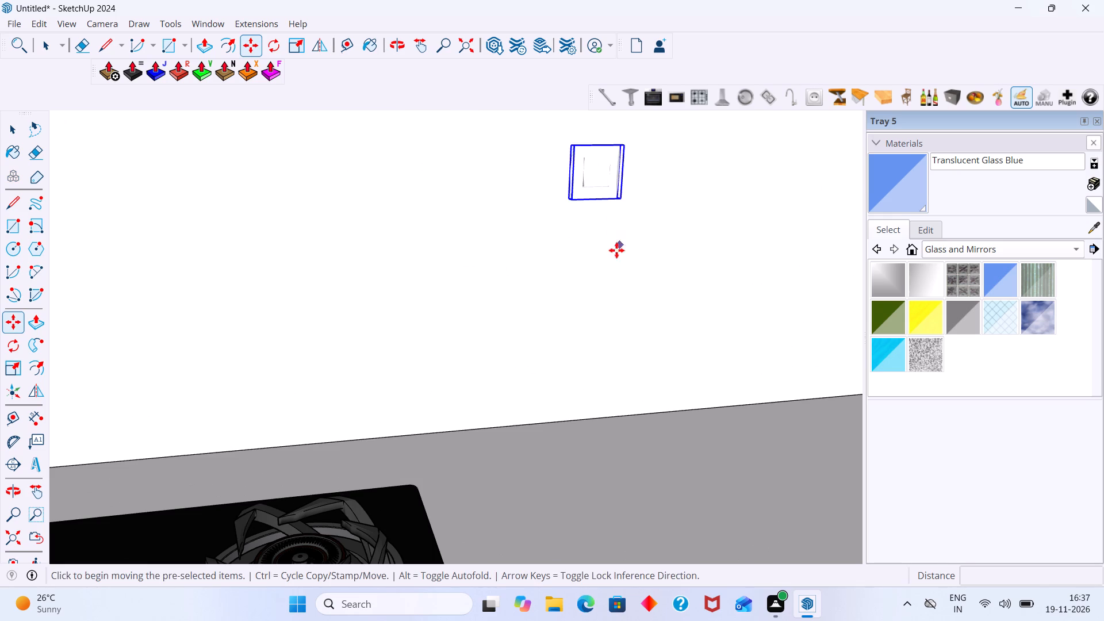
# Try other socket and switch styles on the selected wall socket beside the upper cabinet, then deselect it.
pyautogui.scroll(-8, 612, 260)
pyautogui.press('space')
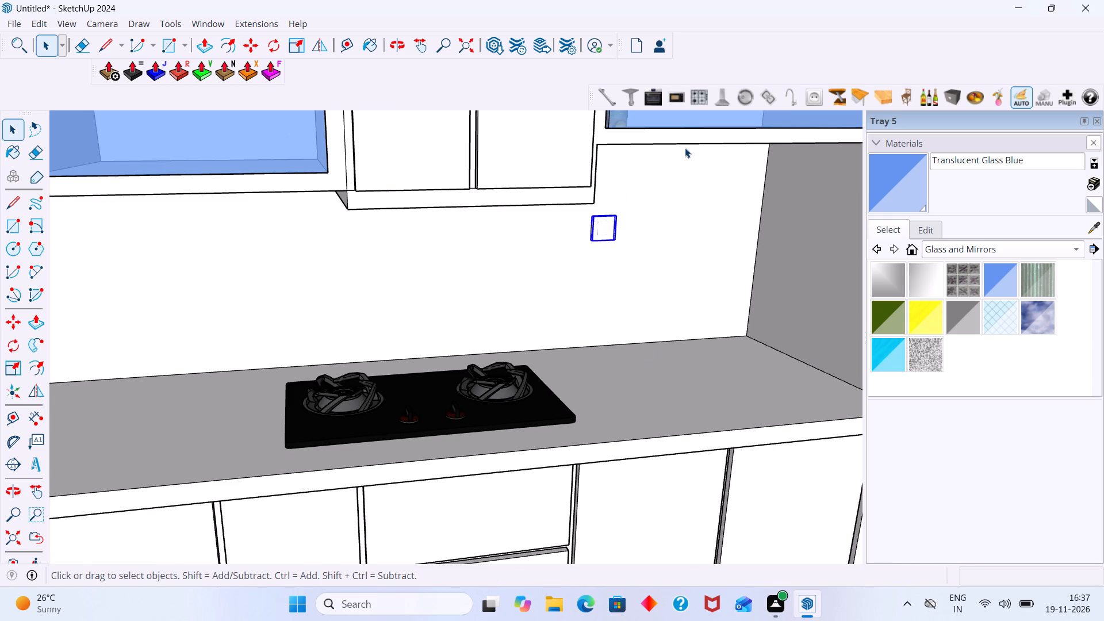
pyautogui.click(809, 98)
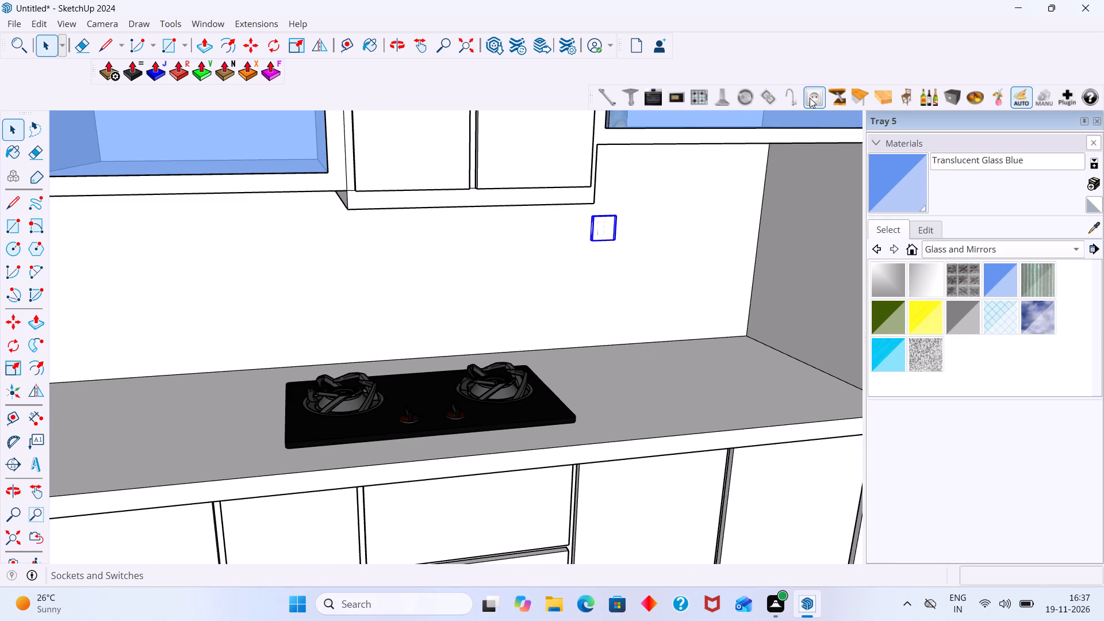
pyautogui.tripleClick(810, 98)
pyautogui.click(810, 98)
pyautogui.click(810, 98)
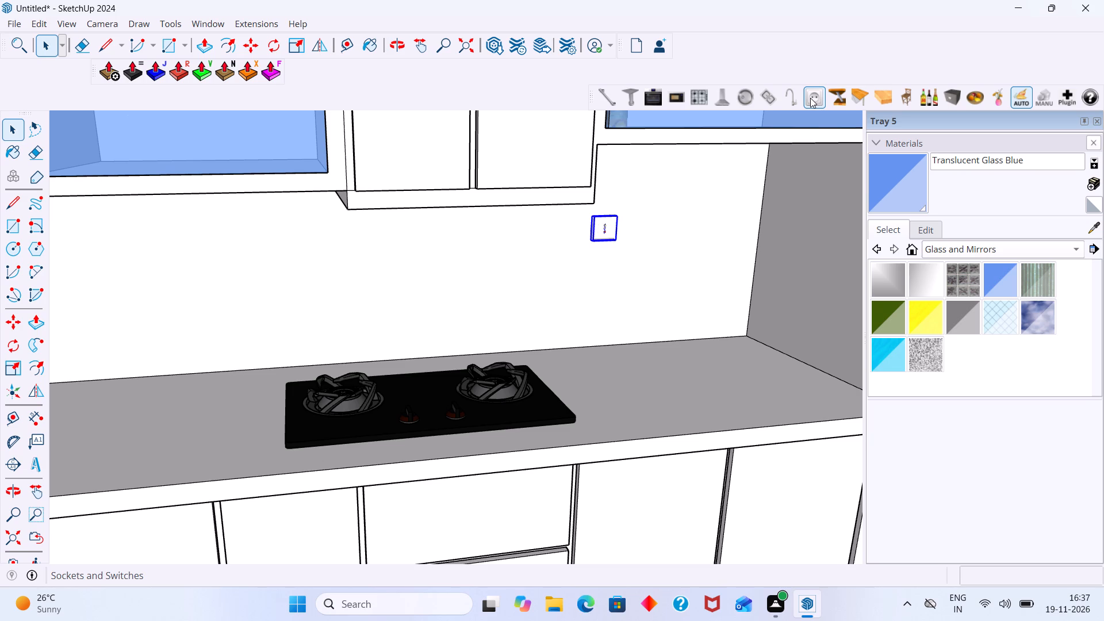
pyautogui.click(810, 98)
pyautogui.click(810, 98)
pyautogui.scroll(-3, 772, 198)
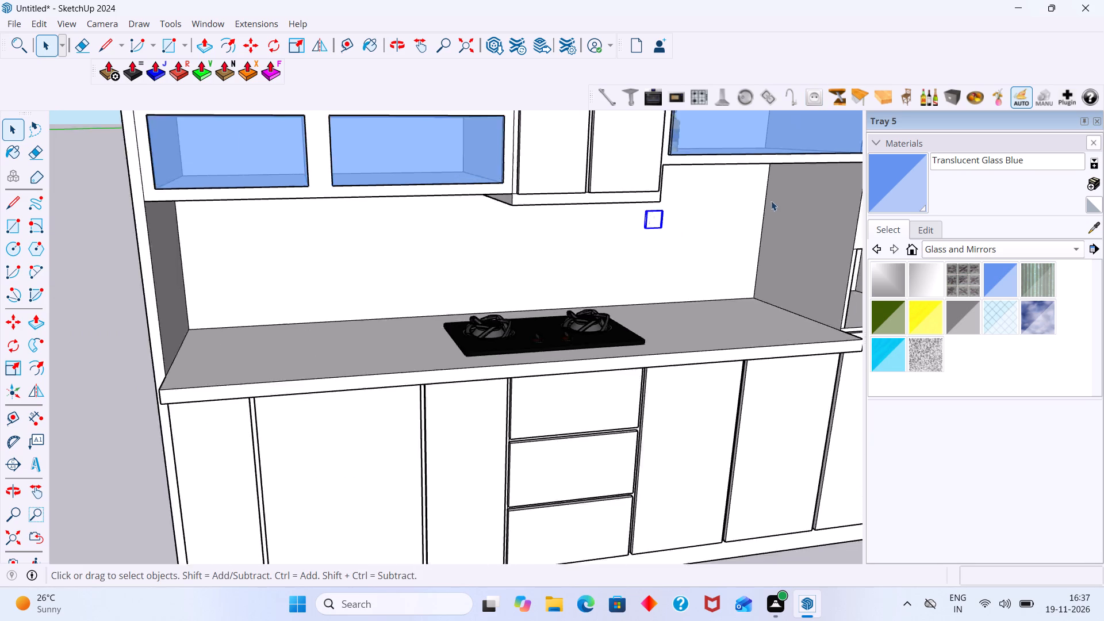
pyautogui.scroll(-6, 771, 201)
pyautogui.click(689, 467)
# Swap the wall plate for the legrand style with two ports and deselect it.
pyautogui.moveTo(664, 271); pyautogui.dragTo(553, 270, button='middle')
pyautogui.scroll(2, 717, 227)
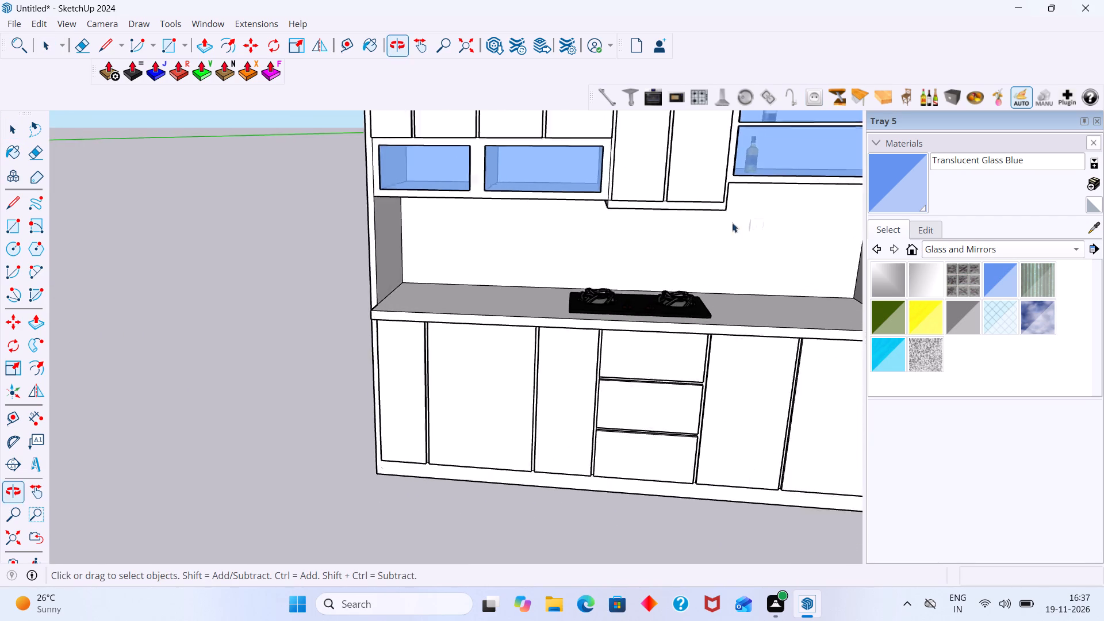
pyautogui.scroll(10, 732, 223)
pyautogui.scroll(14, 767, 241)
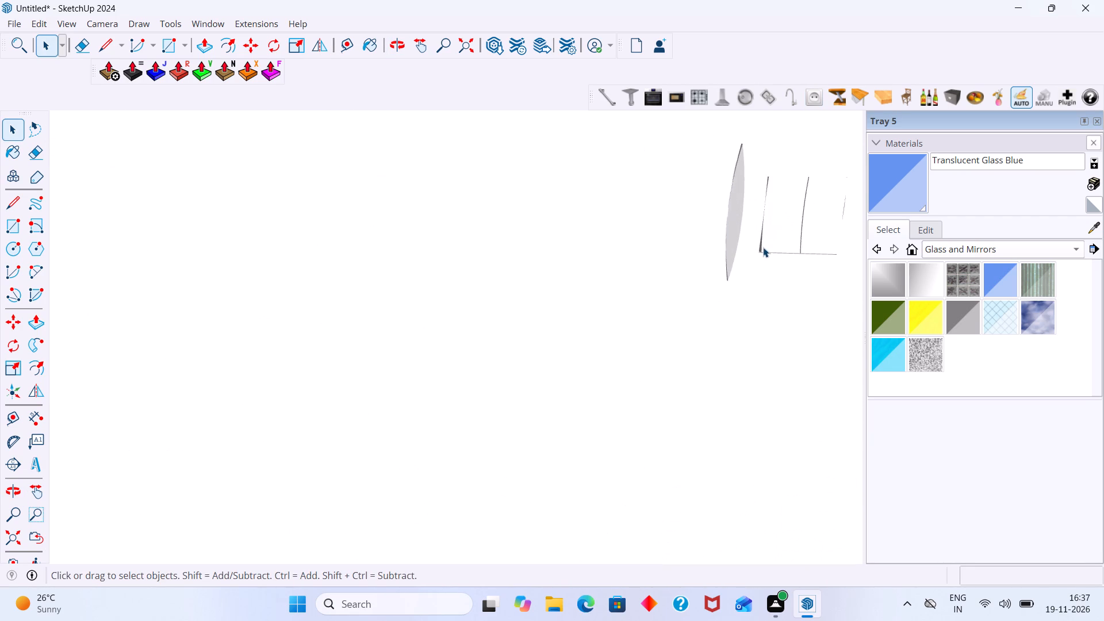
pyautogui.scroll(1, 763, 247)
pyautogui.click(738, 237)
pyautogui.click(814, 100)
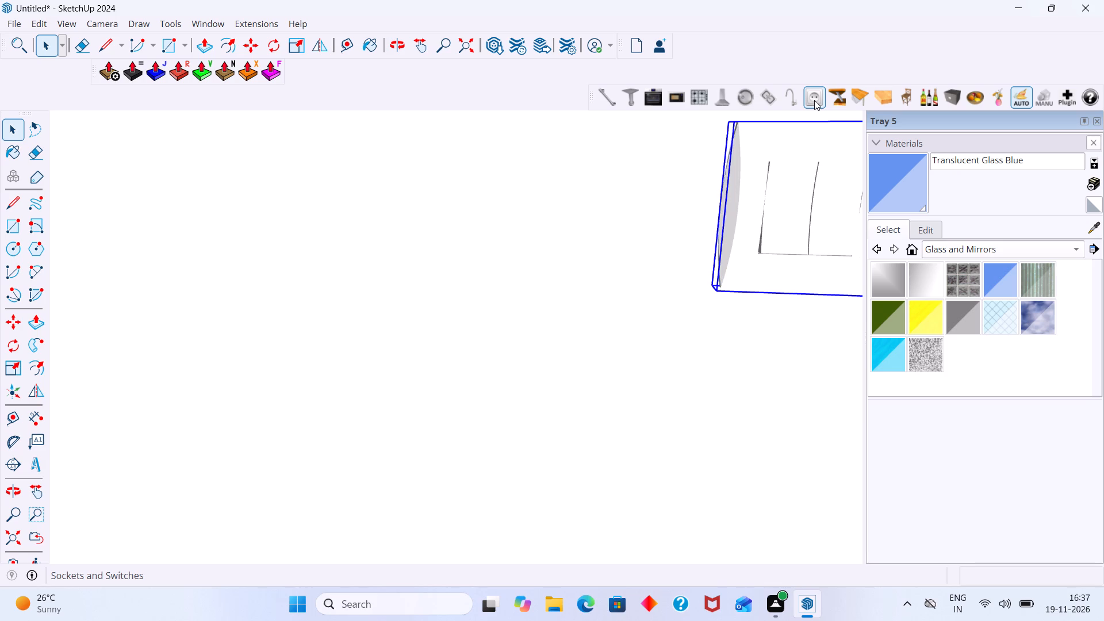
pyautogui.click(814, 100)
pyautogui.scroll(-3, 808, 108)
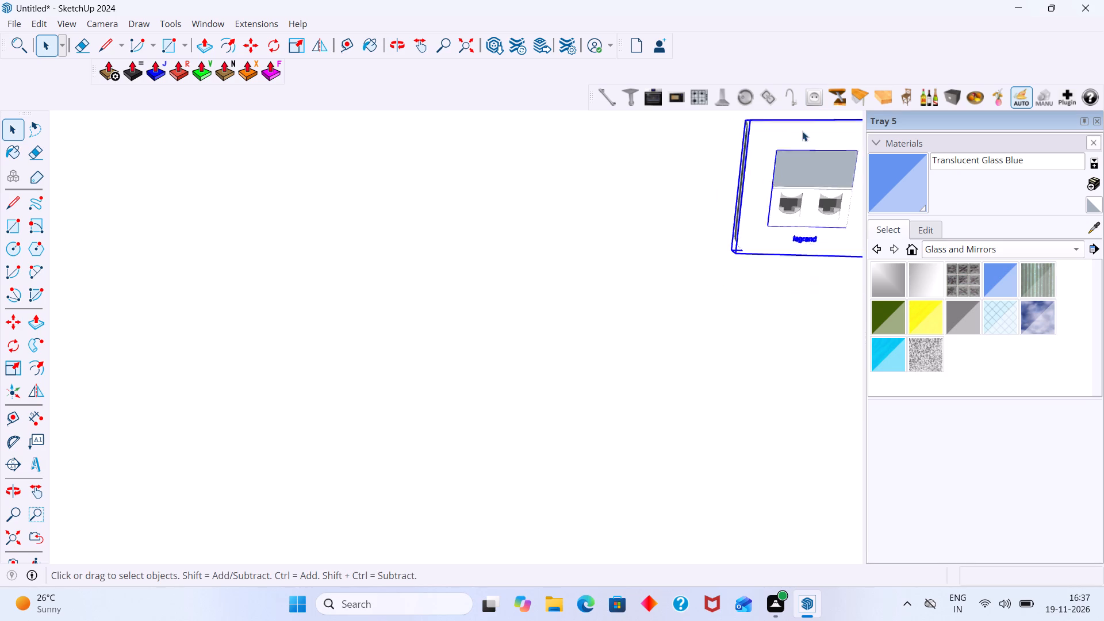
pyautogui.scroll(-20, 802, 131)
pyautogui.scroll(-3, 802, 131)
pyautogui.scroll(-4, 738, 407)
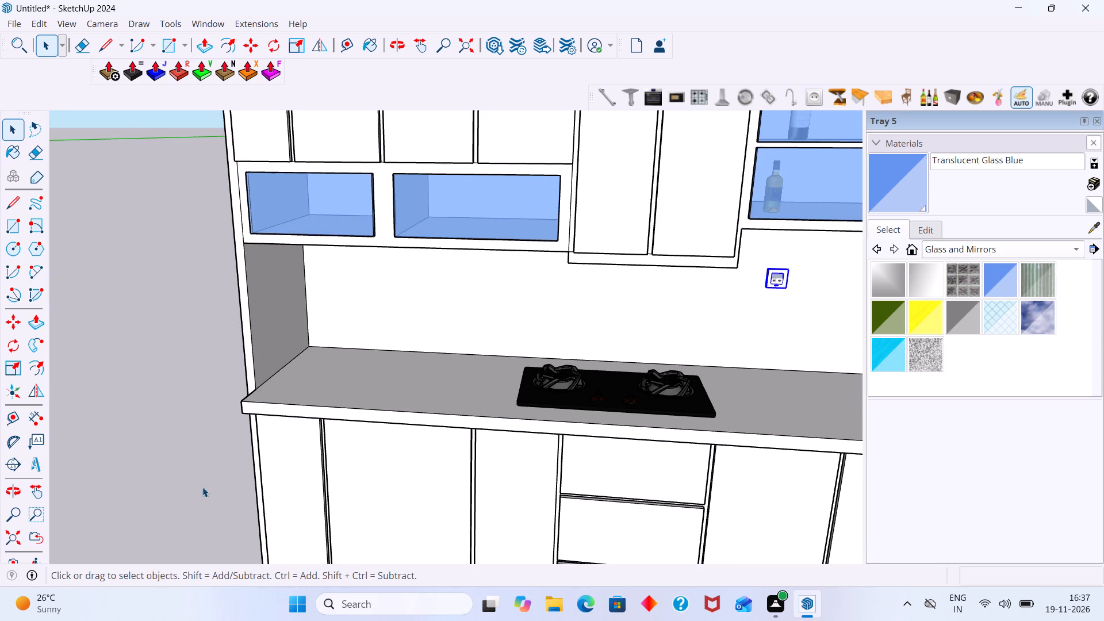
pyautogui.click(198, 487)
# Run the legrand wall plate through the available socket and switch styles, settle on the double switch plate and deselect it.
pyautogui.scroll(4, 993, 295)
pyautogui.scroll(-7, 849, 298)
pyautogui.moveTo(778, 341); pyautogui.dragTo(835, 336, button='middle')
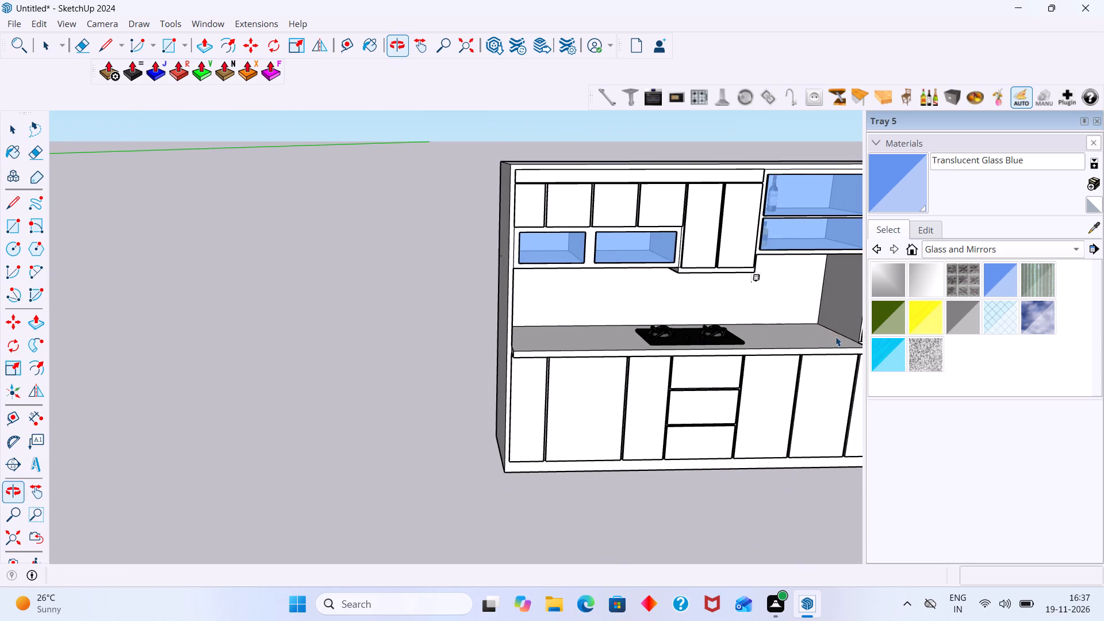
pyautogui.moveTo(837, 336); pyautogui.dragTo(603, 439, button='middle')
pyautogui.scroll(12, 388, 424)
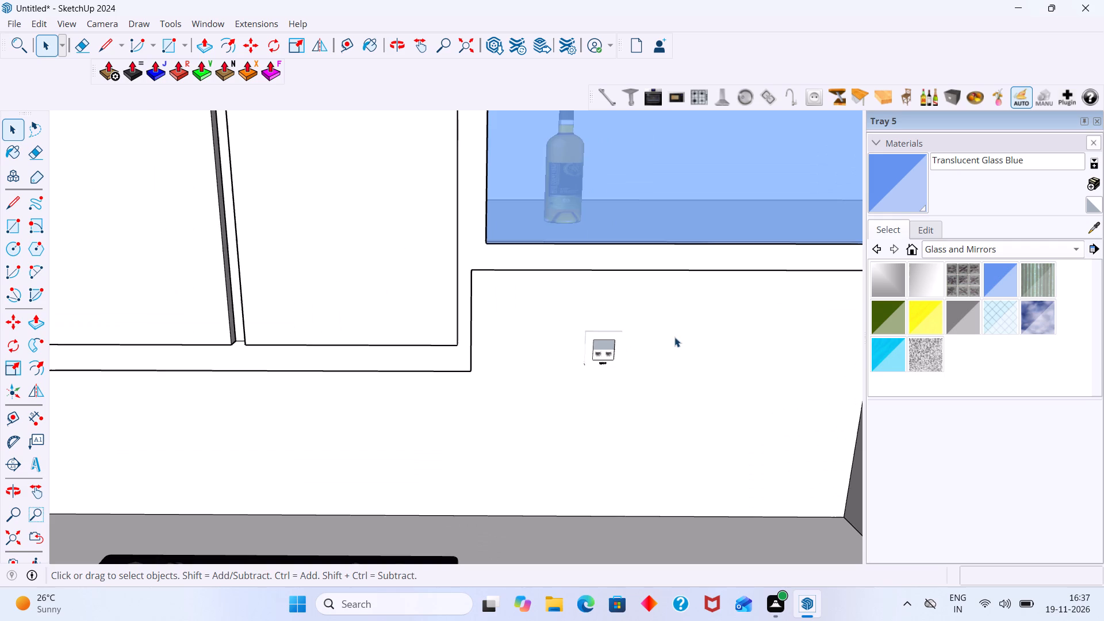
pyautogui.scroll(20, 674, 337)
pyautogui.scroll(1, 674, 337)
pyautogui.click(590, 360)
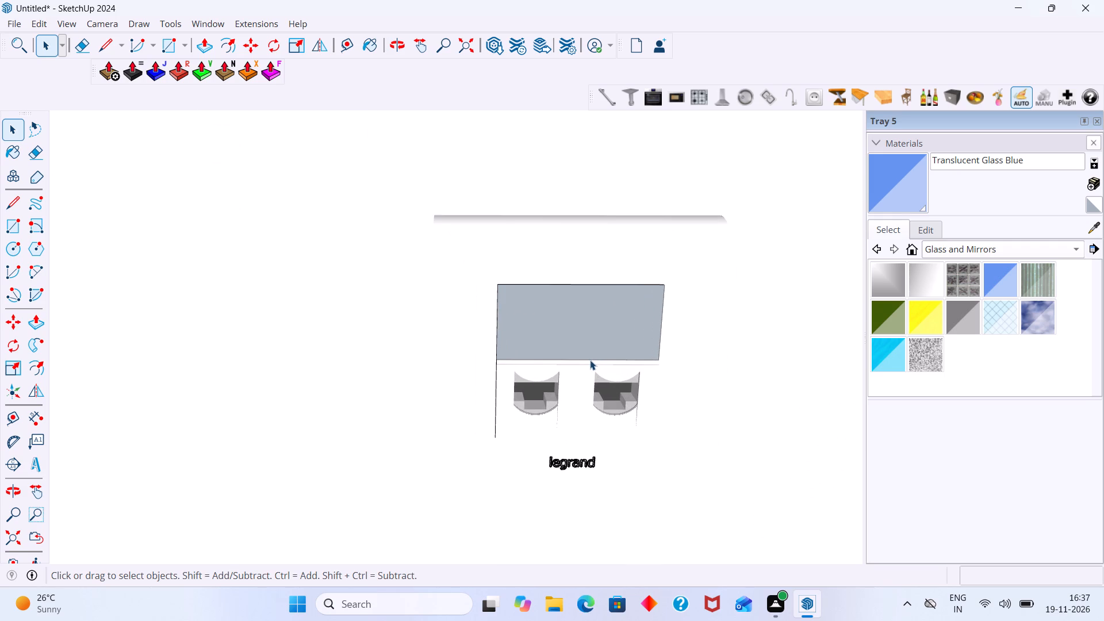
pyautogui.click(816, 93)
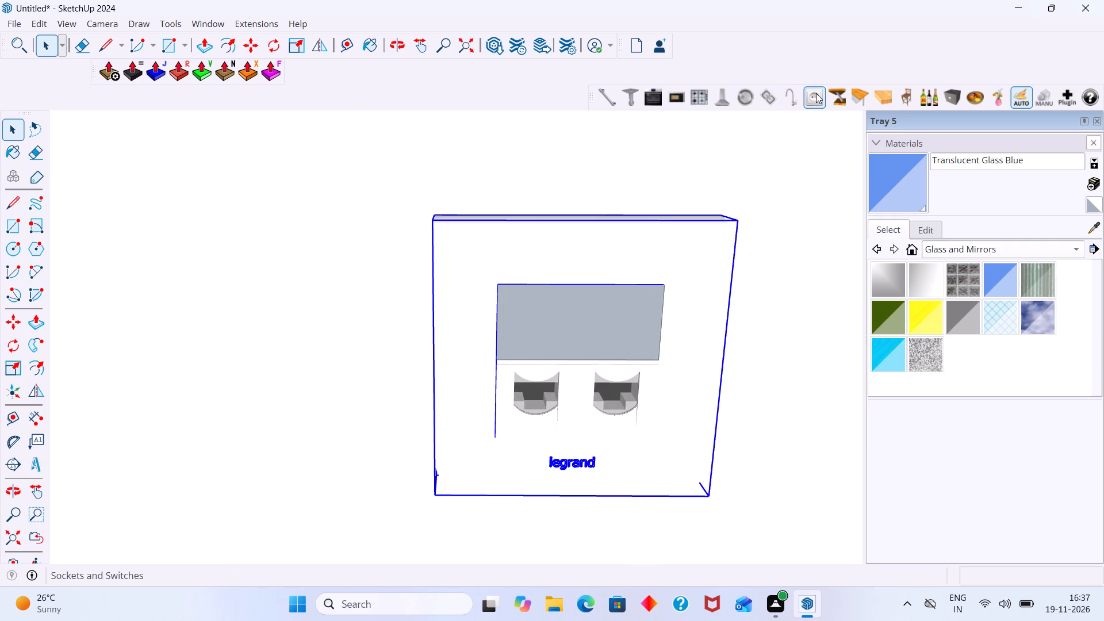
pyautogui.click(816, 93)
pyautogui.click(816, 93)
pyautogui.click(816, 93)
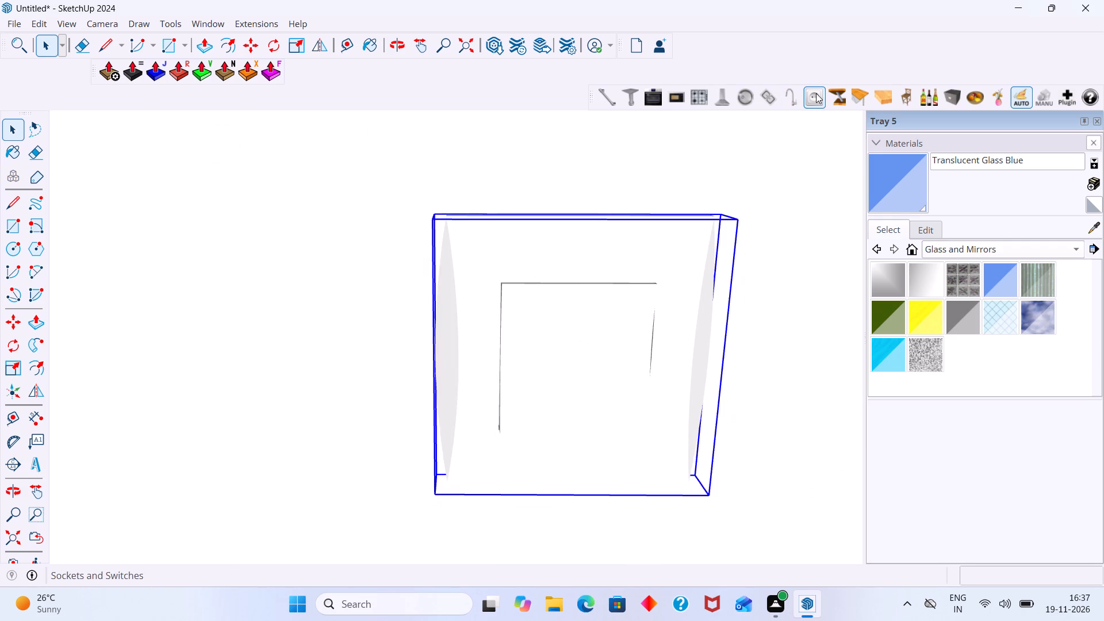
pyautogui.click(816, 93)
pyautogui.click(816, 93)
pyautogui.click(816, 93)
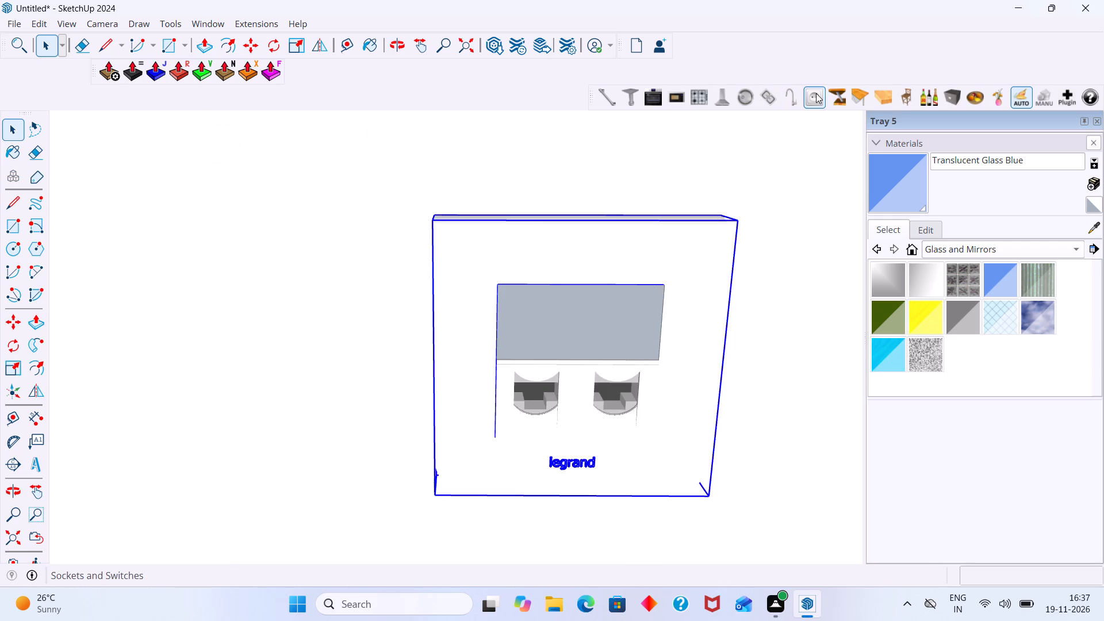
pyautogui.click(816, 93)
pyautogui.click(816, 93)
pyautogui.click(816, 93)
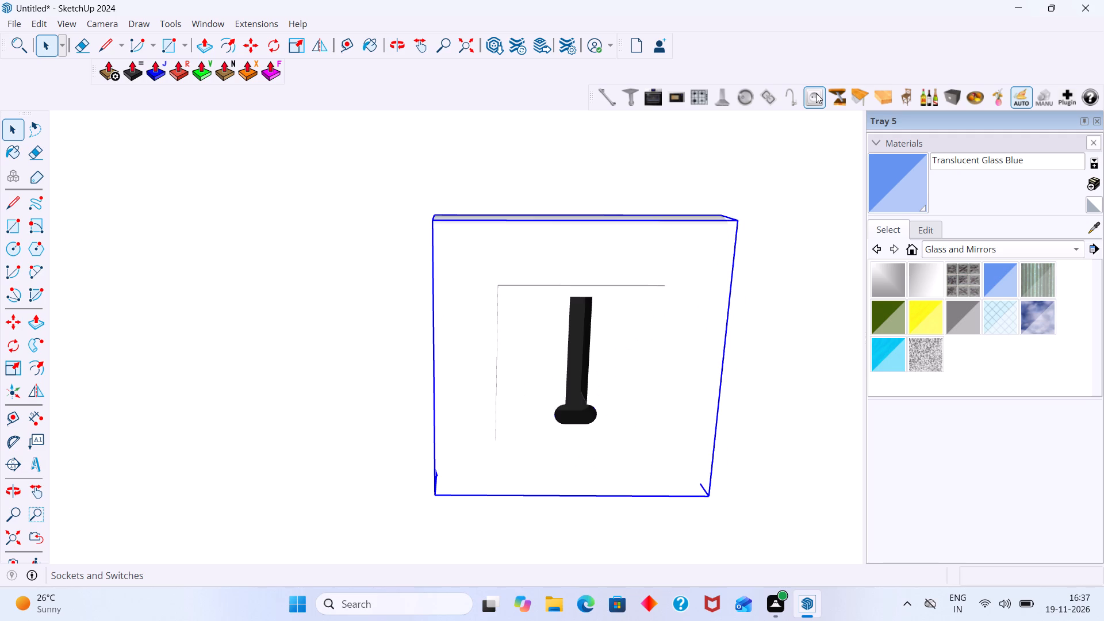
pyautogui.click(816, 93)
pyautogui.click(816, 93)
pyautogui.click(816, 93)
pyautogui.click(816, 93)
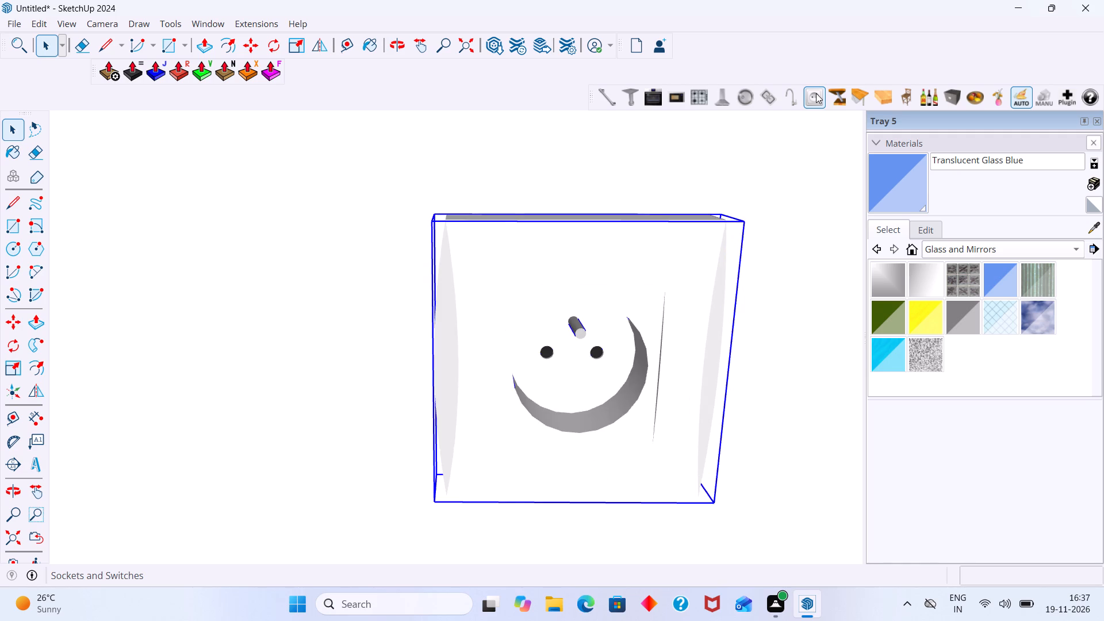
pyautogui.click(816, 93)
pyautogui.click(816, 93)
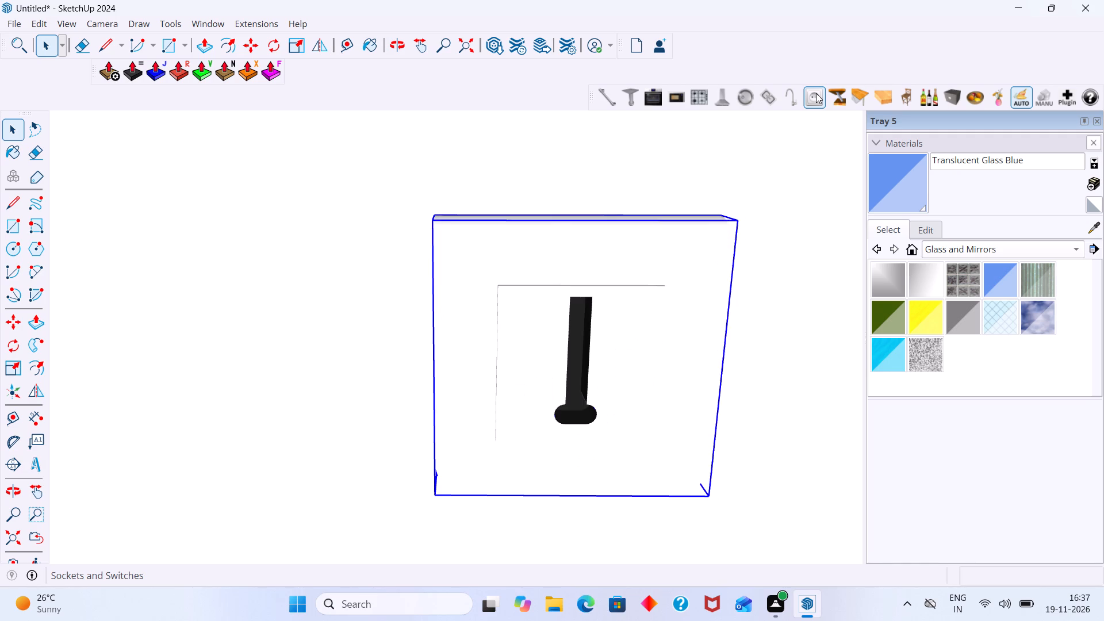
pyautogui.click(816, 93)
pyautogui.click(816, 93)
pyautogui.click(816, 93)
pyautogui.click(816, 93)
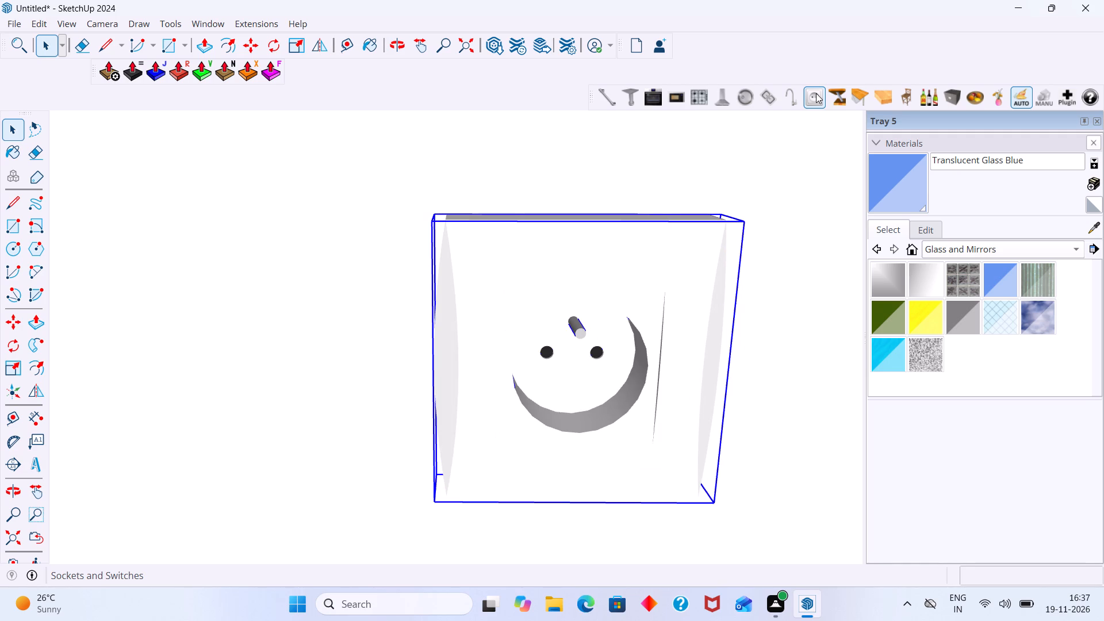
pyautogui.click(816, 93)
pyautogui.click(816, 93)
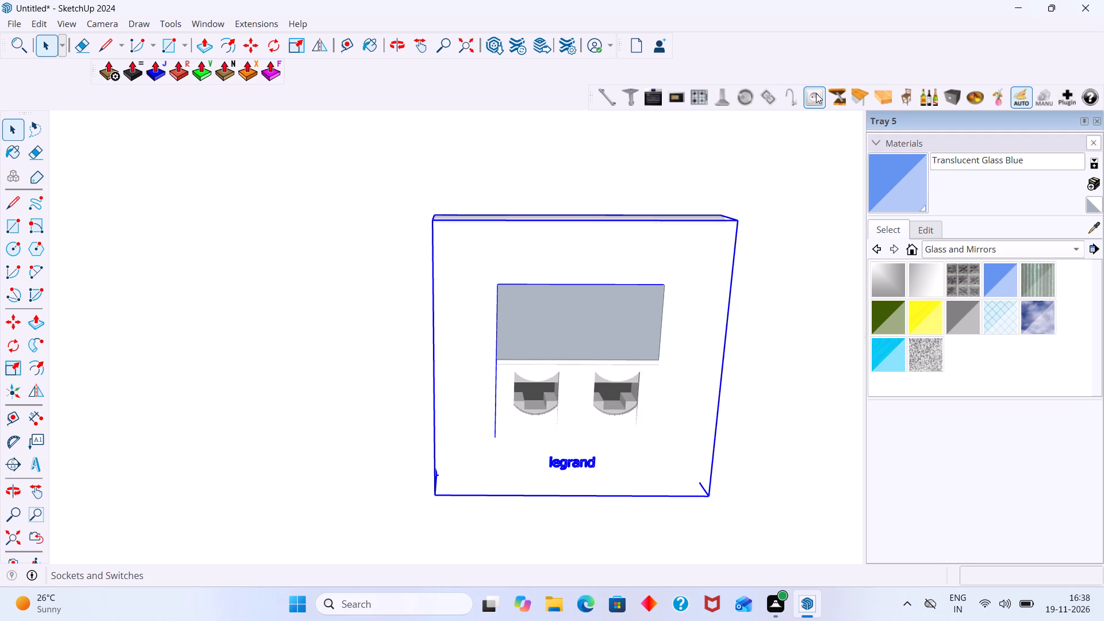
pyautogui.click(816, 93)
pyautogui.tripleClick(816, 93)
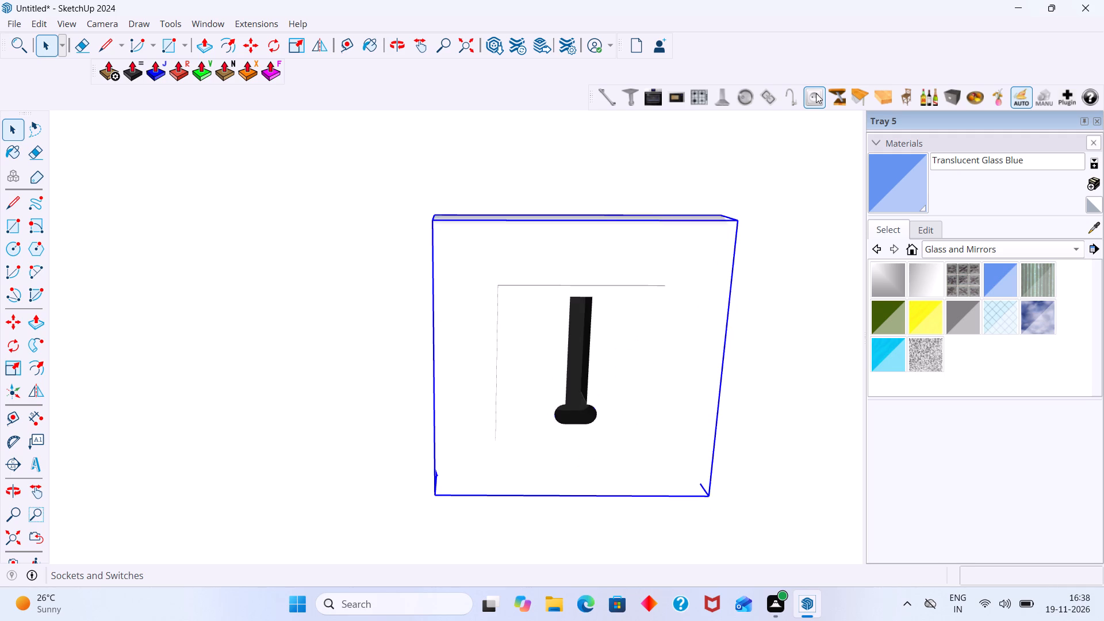
pyautogui.click(779, 249)
# Try to paint the whole switch plate on the backsplash with black Color M09 from the Colors collection.
pyautogui.scroll(-2, 776, 258)
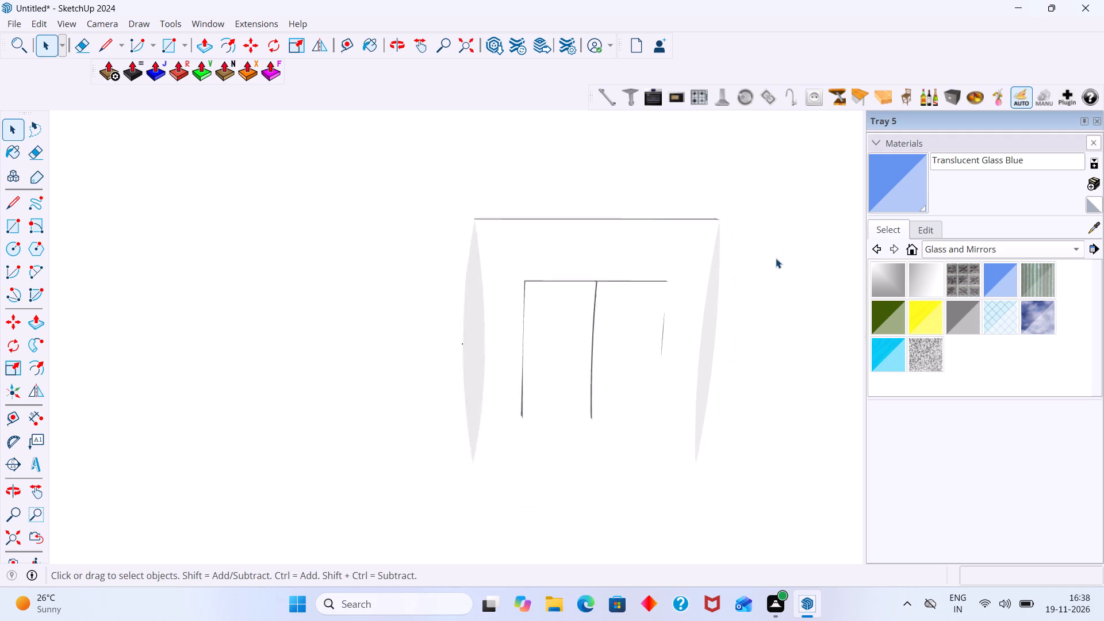
pyautogui.scroll(-6, 776, 258)
pyautogui.scroll(1, 765, 270)
pyautogui.scroll(-17, 765, 272)
pyautogui.click(755, 288)
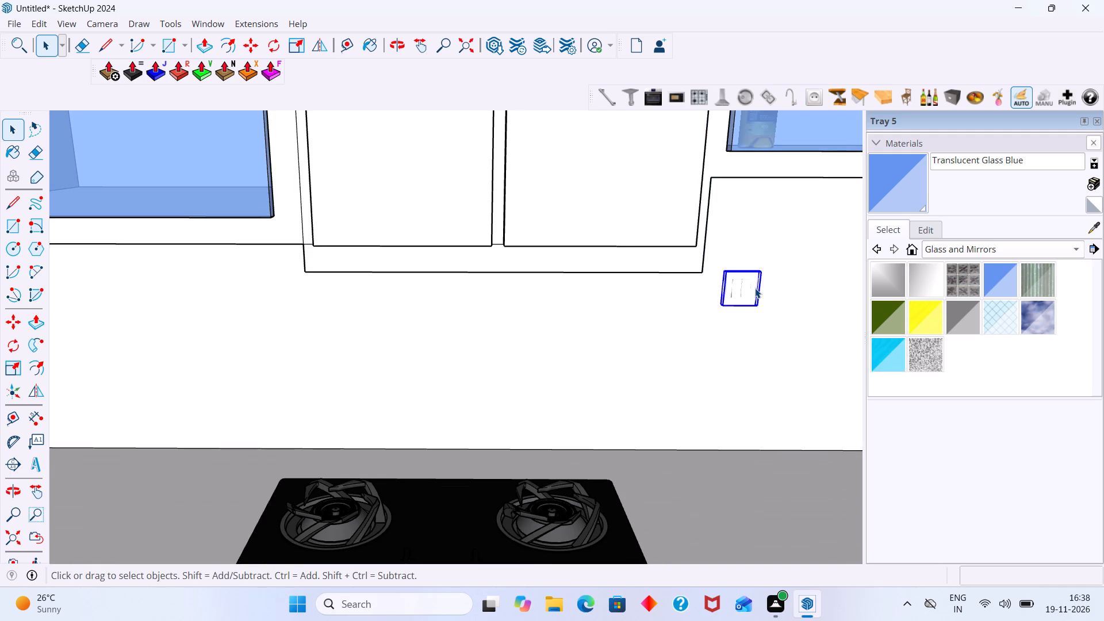
pyautogui.click(1075, 252)
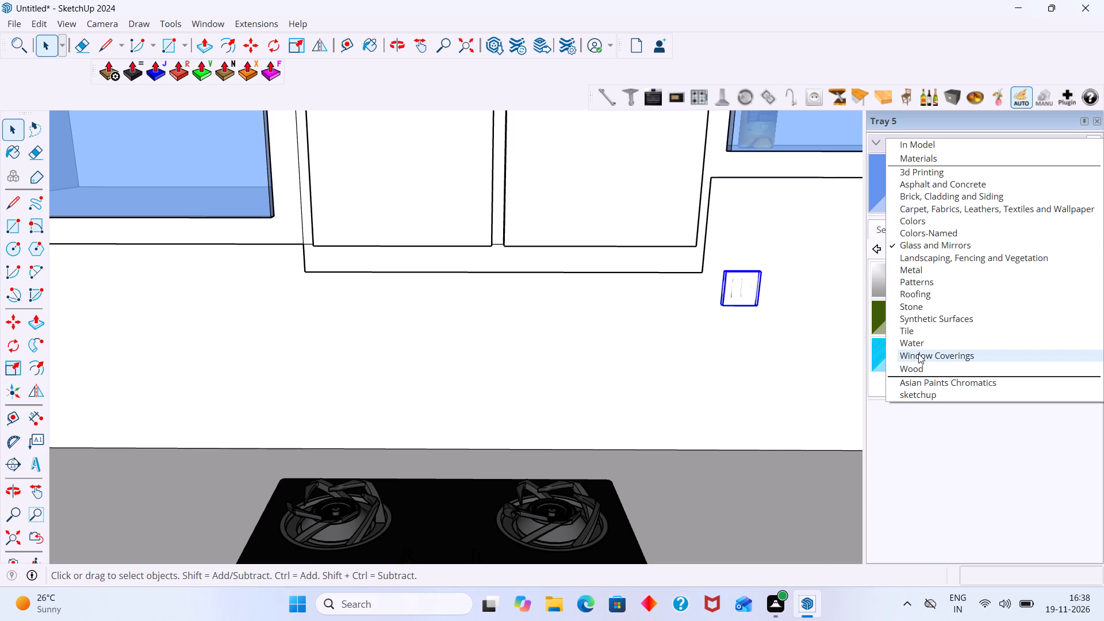
pyautogui.click(919, 217)
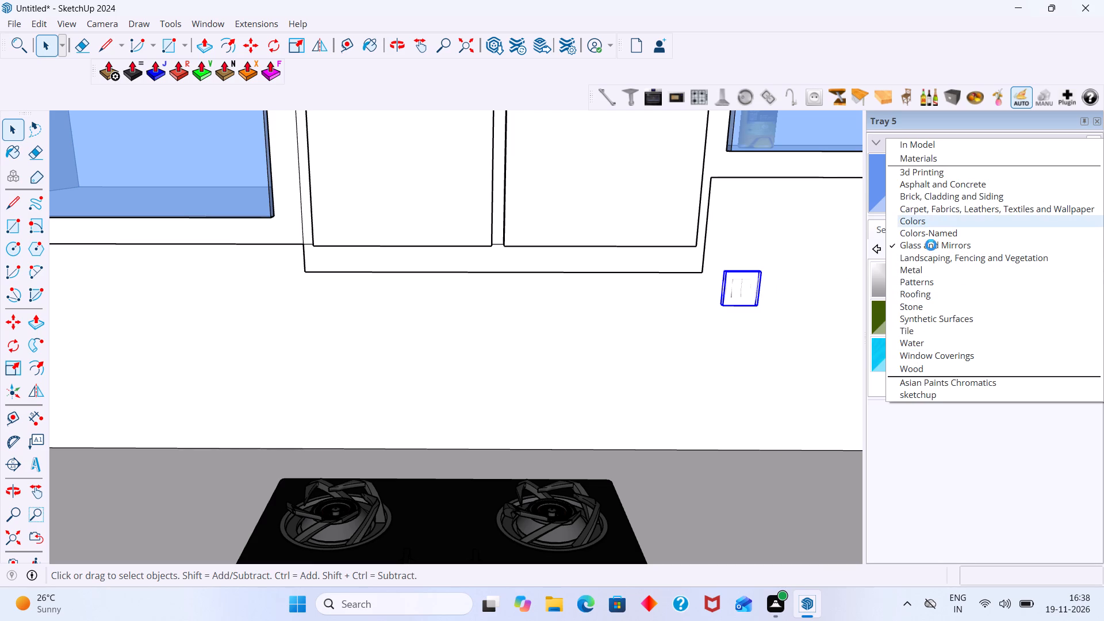
pyautogui.scroll(-4, 960, 331)
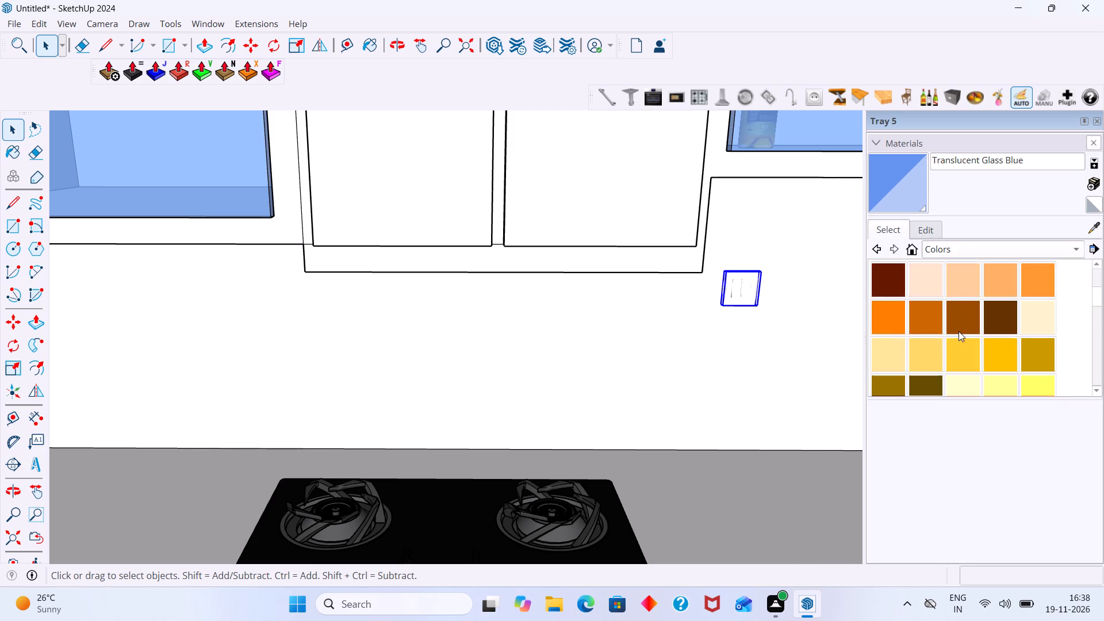
pyautogui.scroll(-20, 958, 331)
pyautogui.click(896, 282)
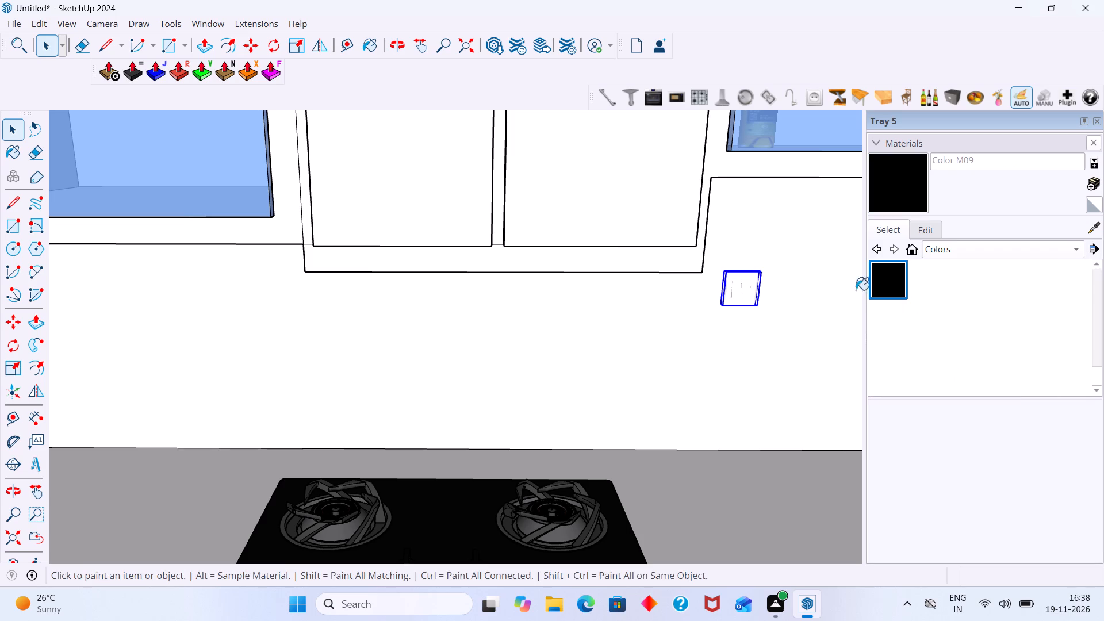
pyautogui.scroll(7, 694, 305)
pyautogui.click(749, 279)
pyautogui.click(749, 281)
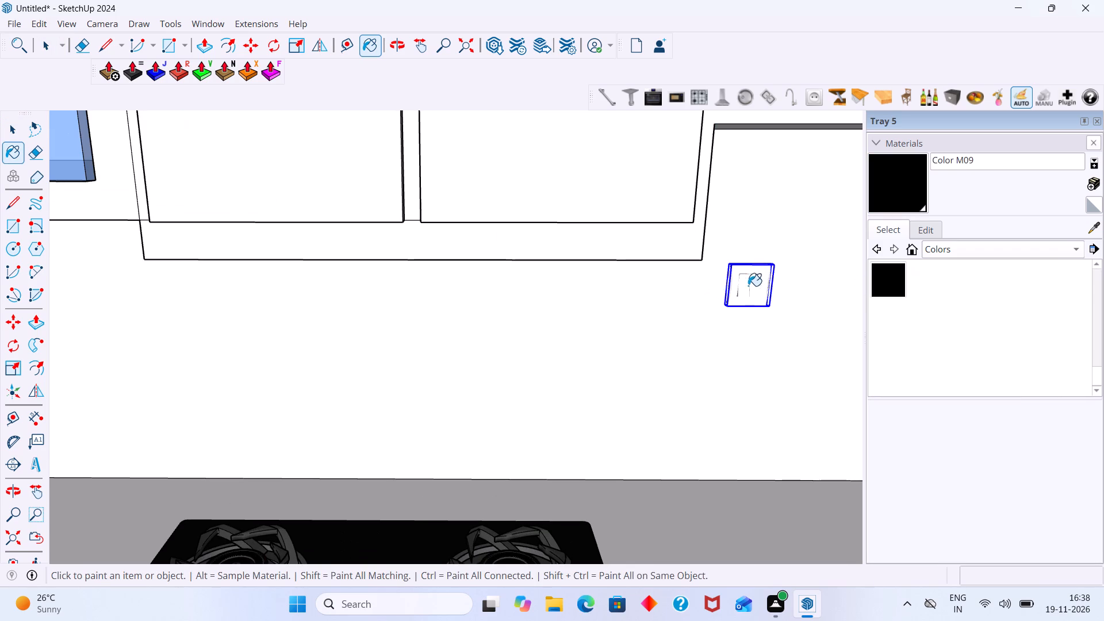
# Open the switch plate's nested component for editing and paint its switches and surrounding frame with Color M09.
pyautogui.press('space')
pyautogui.doubleClick(753, 286)
pyautogui.click(757, 286)
pyautogui.click(882, 271)
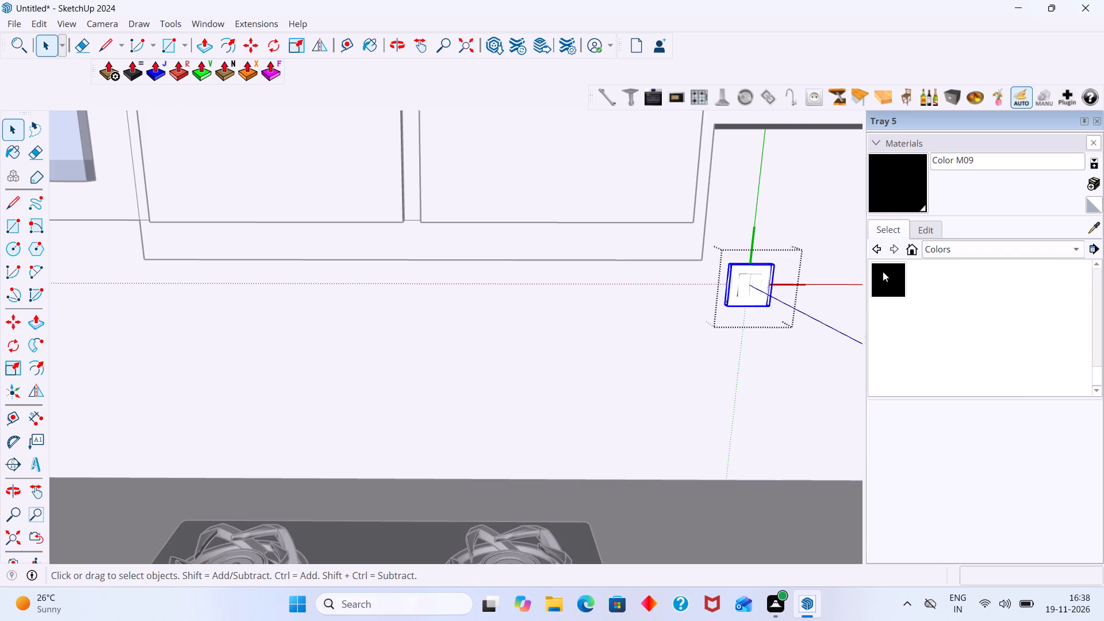
pyautogui.click(760, 280)
pyautogui.scroll(2, 757, 285)
pyautogui.click(751, 284)
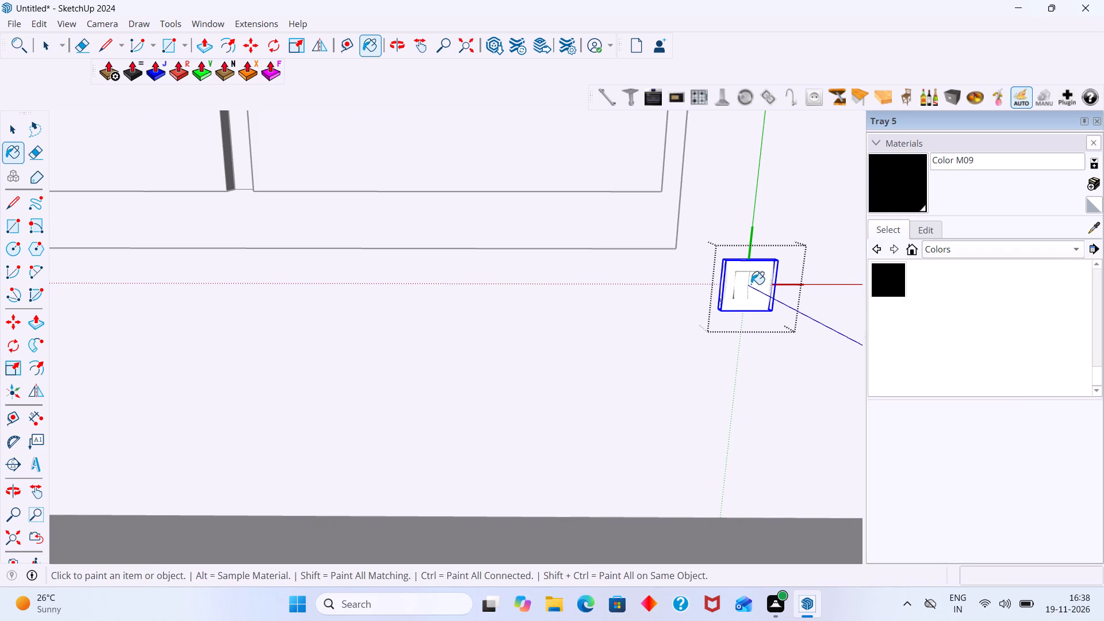
pyautogui.press('space')
pyautogui.tripleClick(751, 282)
pyautogui.click(887, 271)
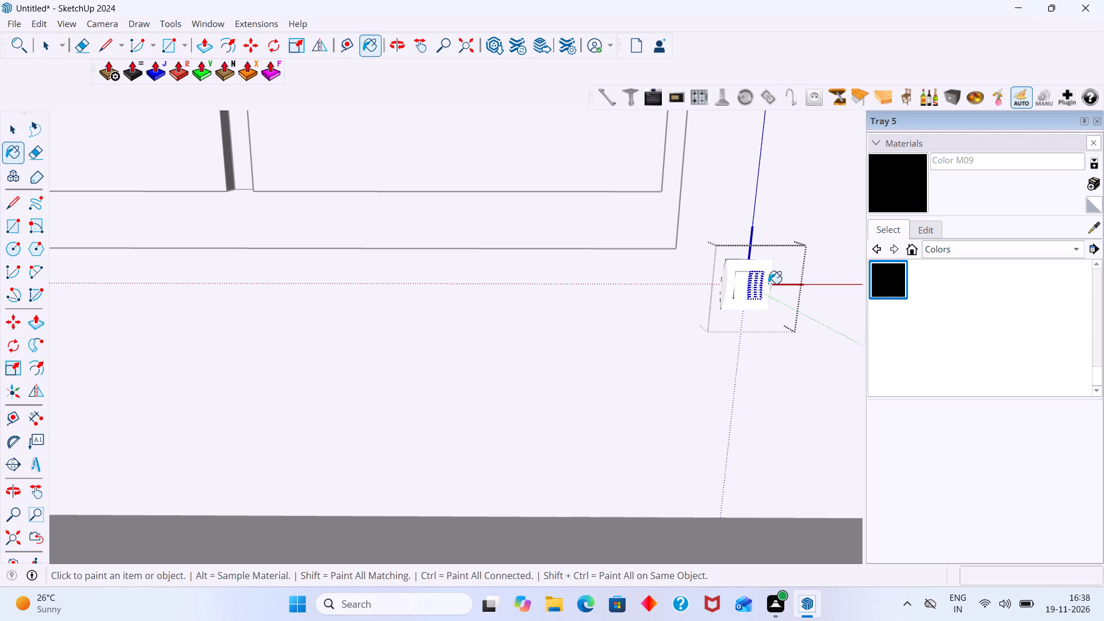
pyautogui.click(747, 287)
pyautogui.click(751, 285)
pyautogui.click(753, 275)
pyautogui.click(762, 261)
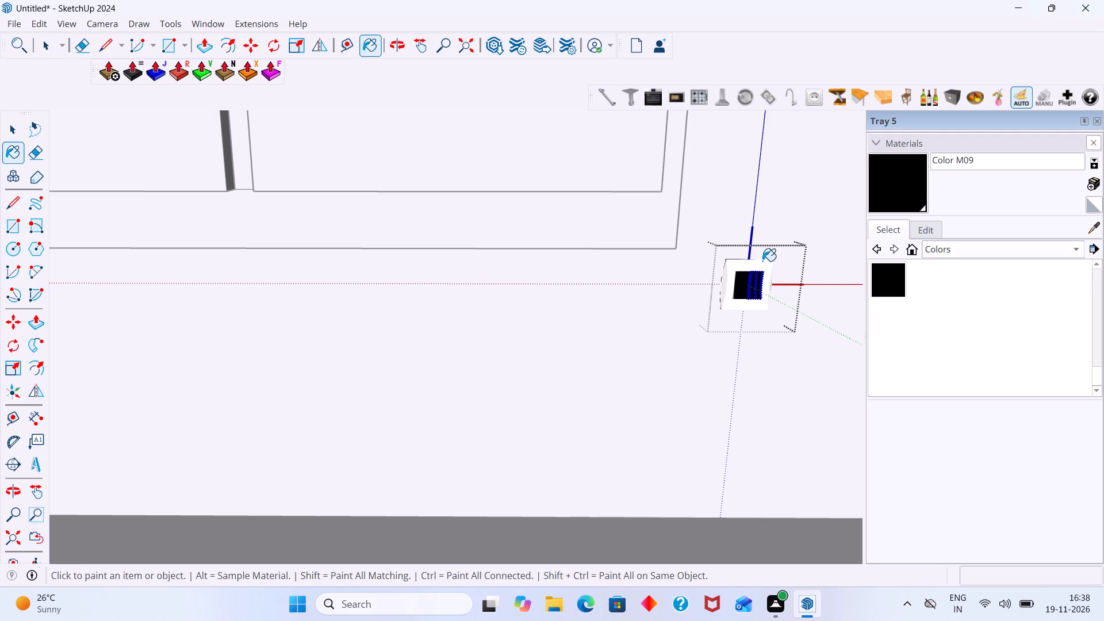
pyautogui.click(730, 278)
pyautogui.click(726, 282)
# Paint the remaining white side face of the switch plate with Color M09.
pyautogui.scroll(-2, 726, 289)
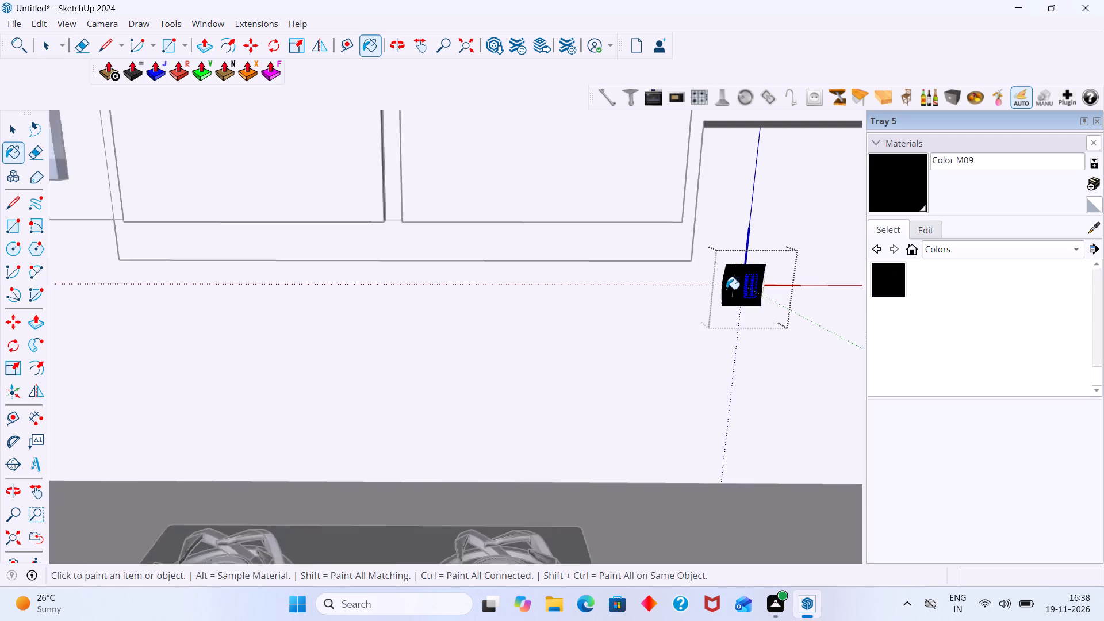
pyautogui.scroll(-2, 726, 289)
pyautogui.moveTo(727, 296); pyautogui.dragTo(756, 305, button='middle')
pyautogui.scroll(15, 754, 298)
pyautogui.moveTo(679, 277); pyautogui.dragTo(584, 281, button='middle')
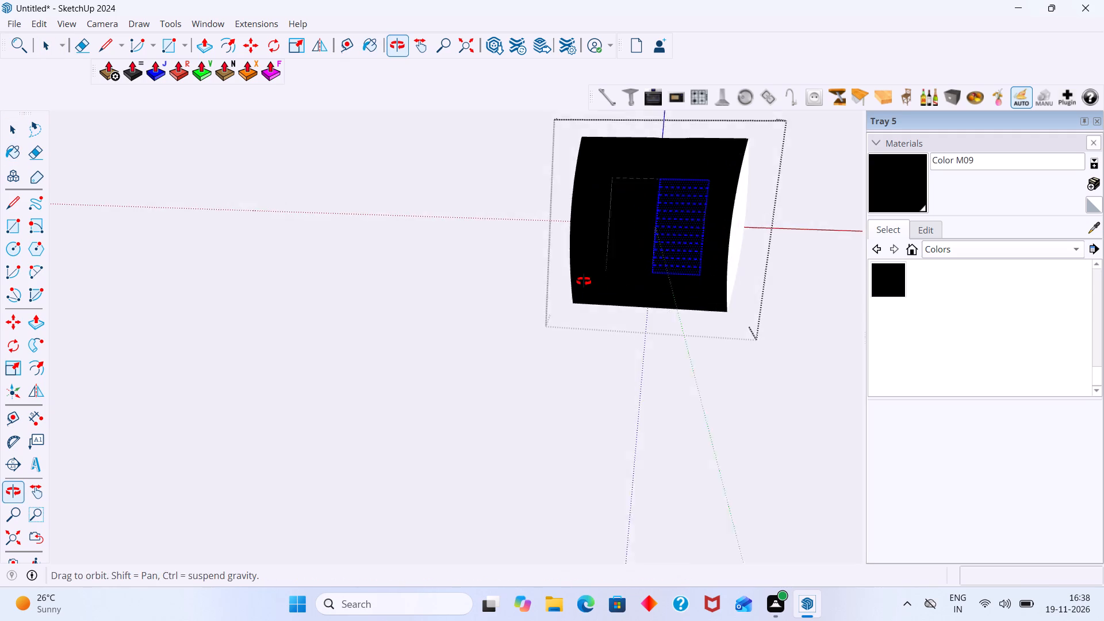
pyautogui.moveTo(584, 281); pyautogui.dragTo(581, 281, button='middle')
pyautogui.scroll(7, 749, 233)
pyautogui.click(731, 233)
pyautogui.scroll(1, 731, 233)
pyautogui.scroll(-18, 731, 233)
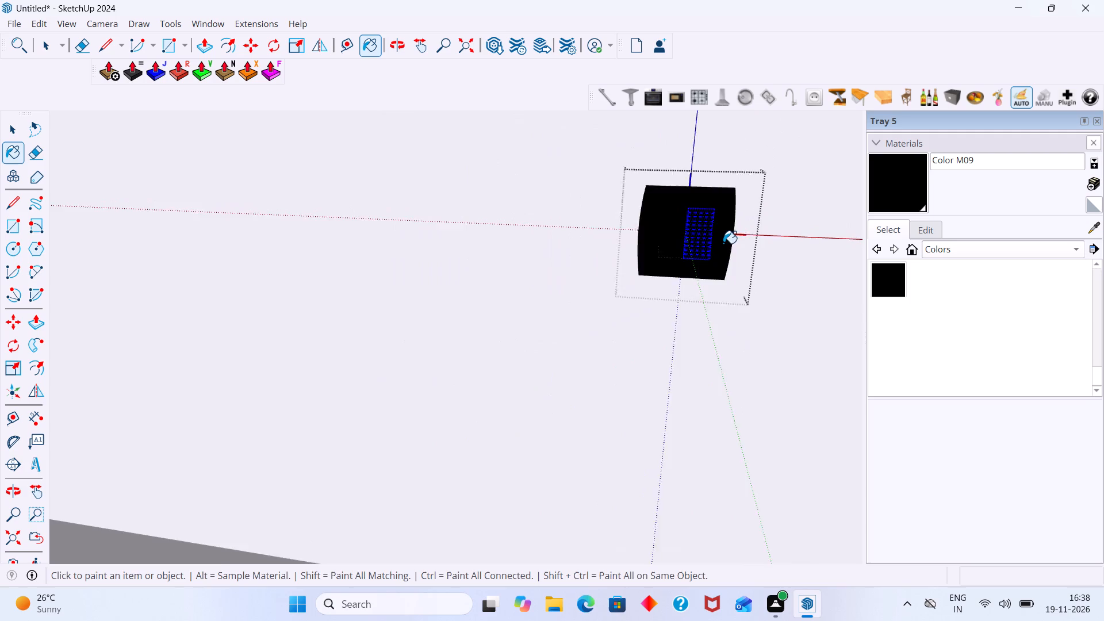
# Close the switch plate's component editing and examine the black plate on the backsplash within the whole kitchen unit.
pyautogui.scroll(-7, 723, 243)
pyautogui.moveTo(698, 248); pyautogui.dragTo(861, 246, button='middle')
pyautogui.scroll(9, 622, 267)
pyautogui.moveTo(568, 258); pyautogui.dragTo(692, 276, button='middle')
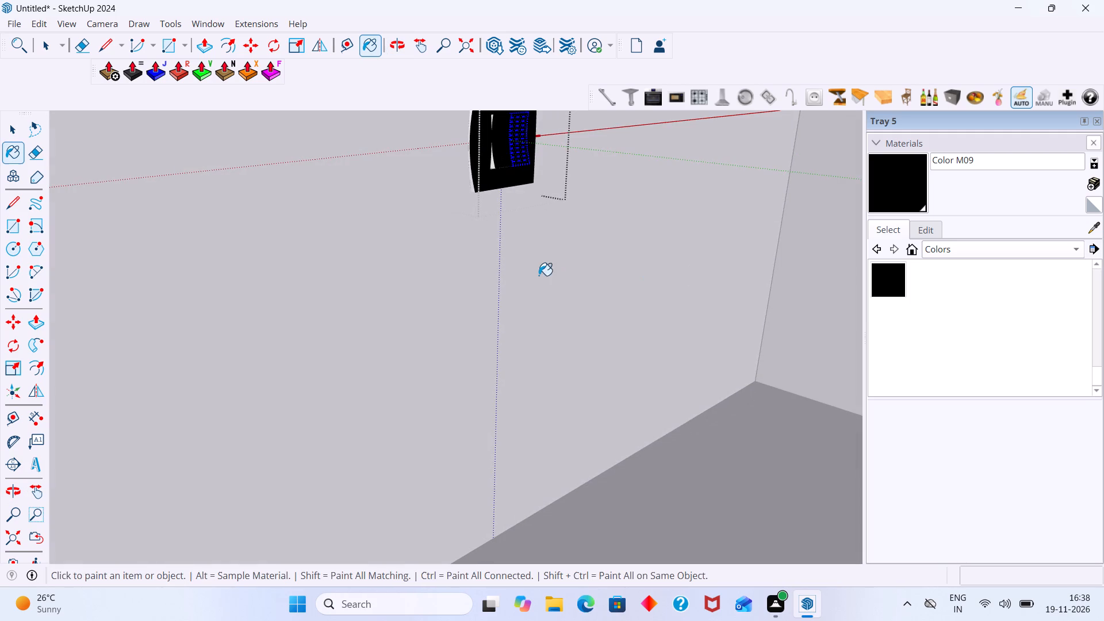
pyautogui.press('space')
pyautogui.scroll(-20, 563, 315)
pyautogui.scroll(-2, 563, 315)
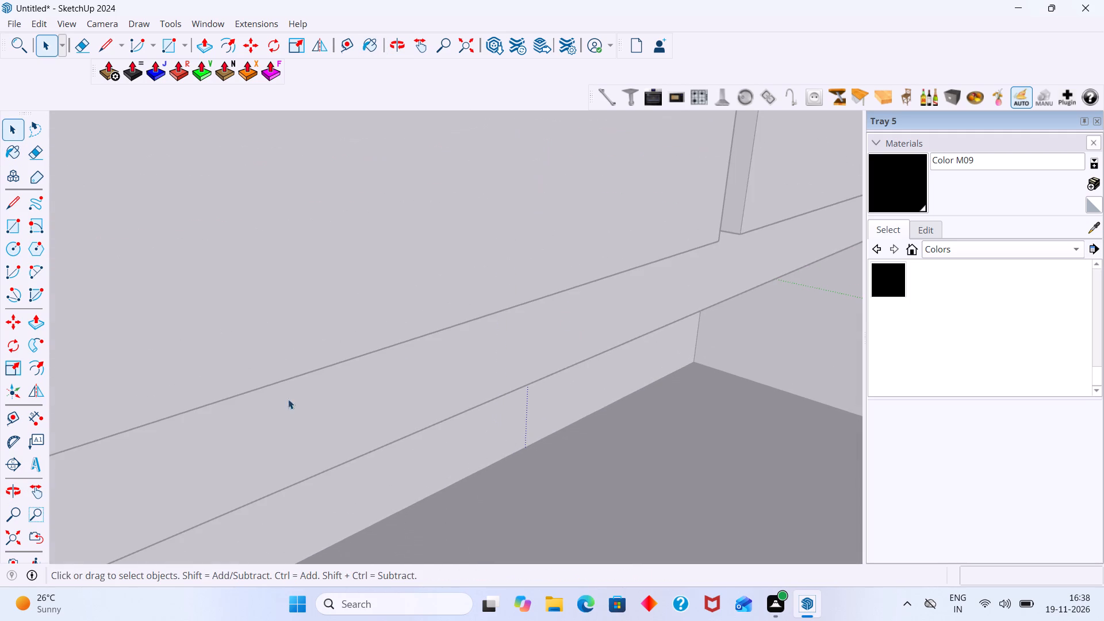
pyautogui.click(17, 542)
pyautogui.scroll(-5, 113, 514)
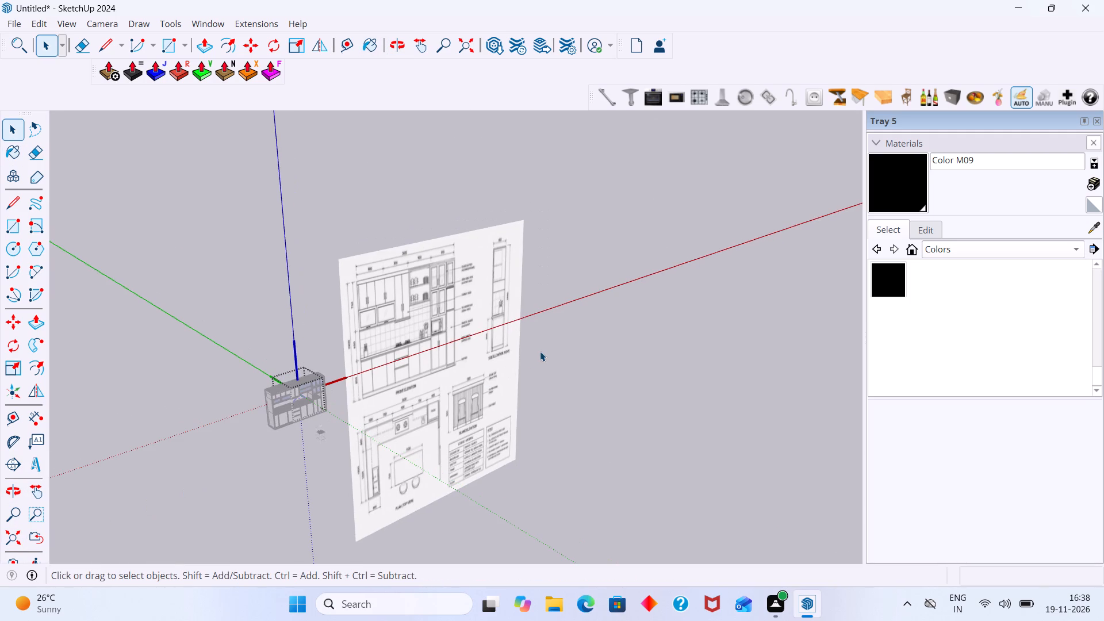
pyautogui.click(540, 351)
pyautogui.scroll(7, 301, 444)
pyautogui.press('Escape')
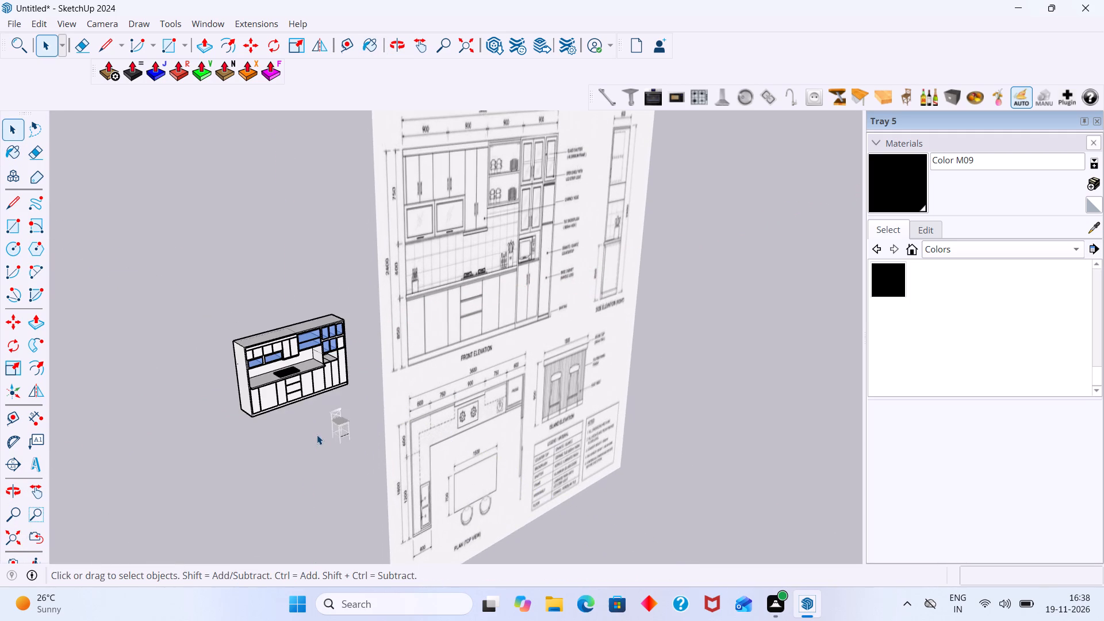
pyautogui.moveTo(342, 405); pyautogui.dragTo(246, 394, button='middle')
pyautogui.scroll(16, 281, 374)
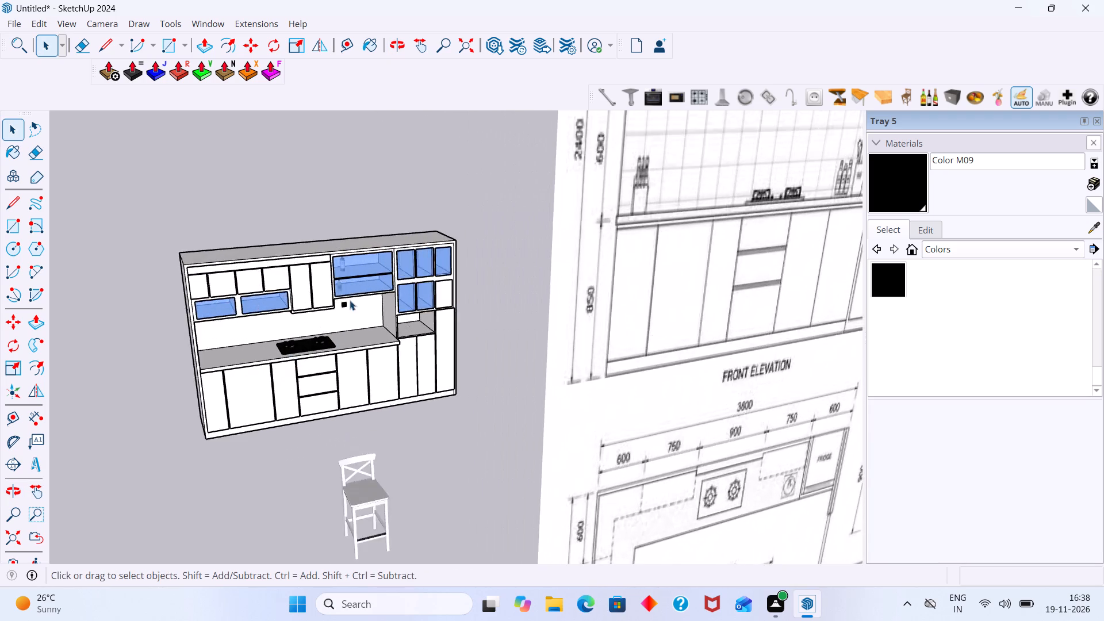
pyautogui.scroll(20, 350, 300)
pyautogui.scroll(11, 350, 300)
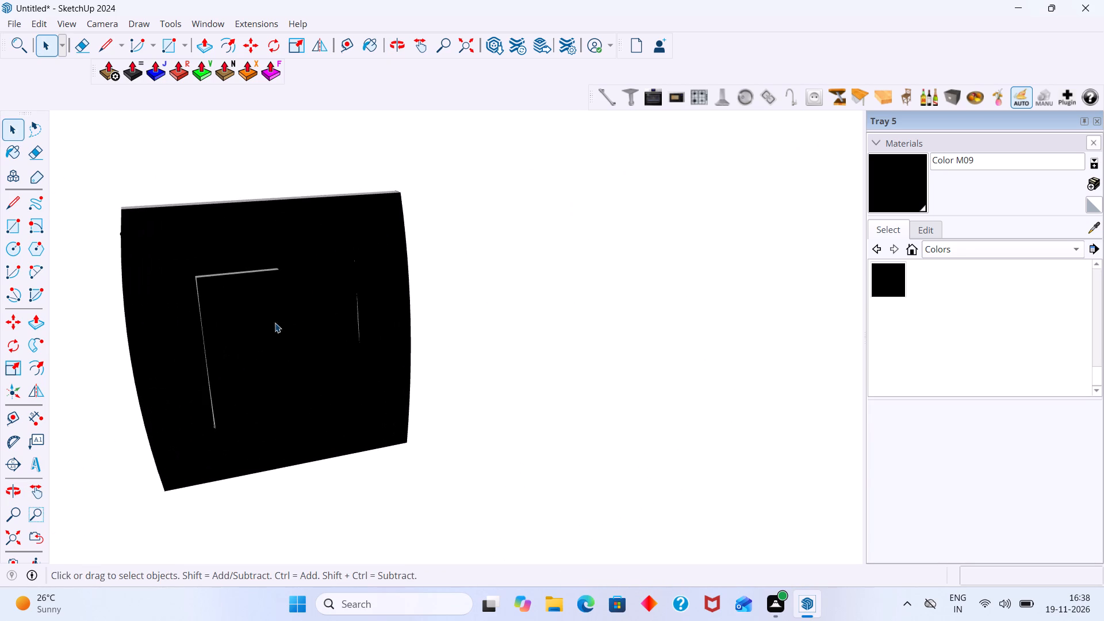
# Reopen the switch plate's nested component, paint both switches with white Color M00 from the Colors collection, and close the component.
pyautogui.click(250, 321)
pyautogui.doubleClick(251, 320)
pyautogui.click(252, 327)
pyautogui.doubleClick(252, 327)
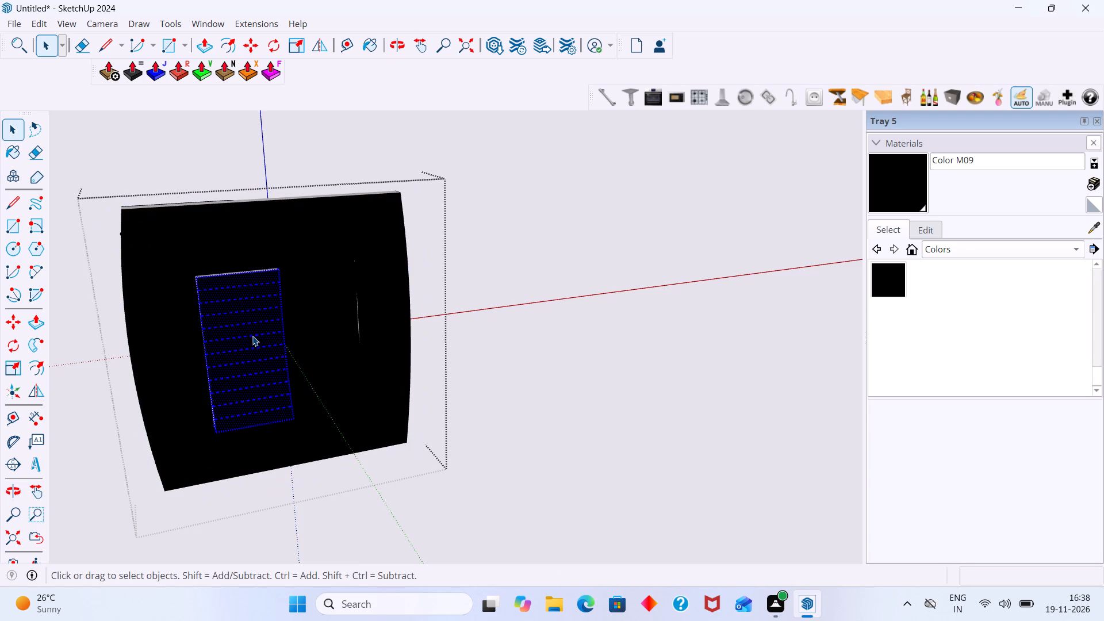
pyautogui.click(1005, 243)
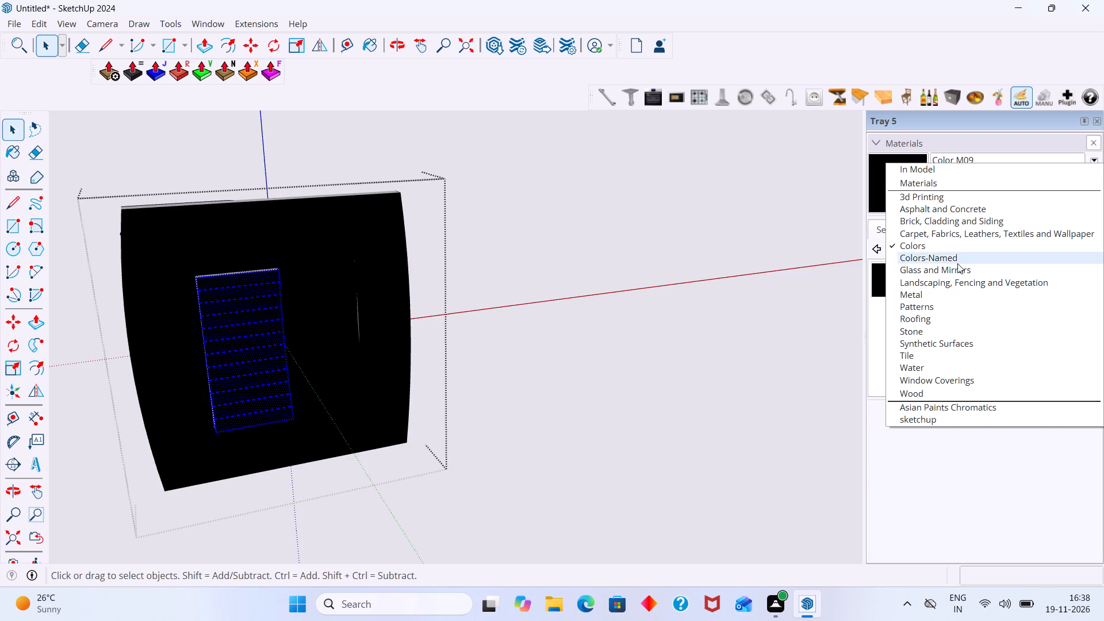
pyautogui.click(933, 248)
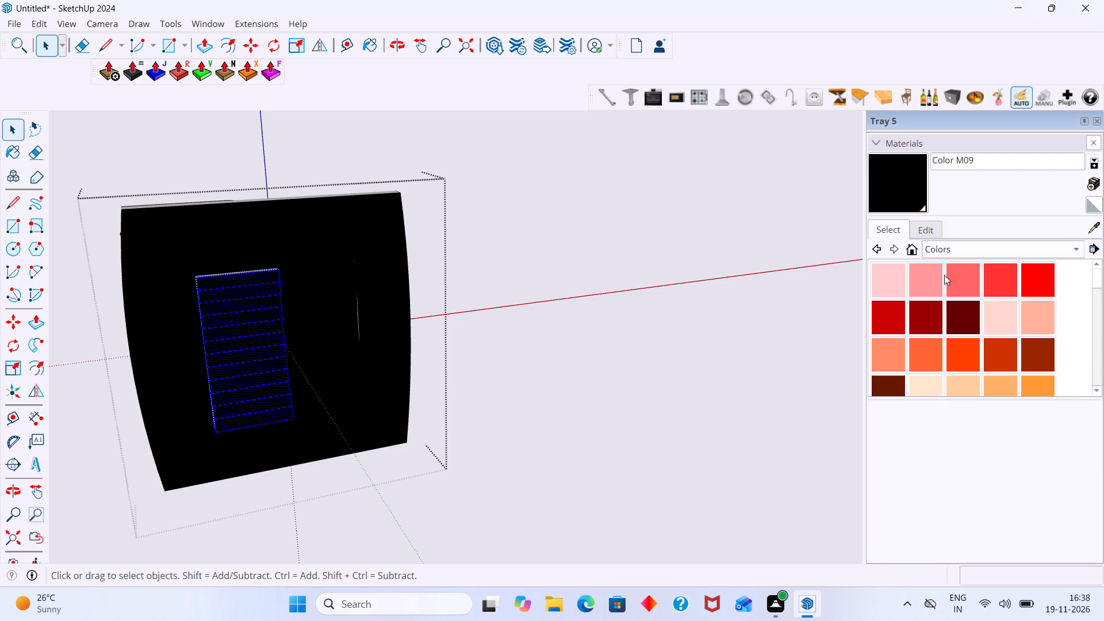
pyautogui.scroll(5, 931, 287)
pyautogui.scroll(-19, 926, 313)
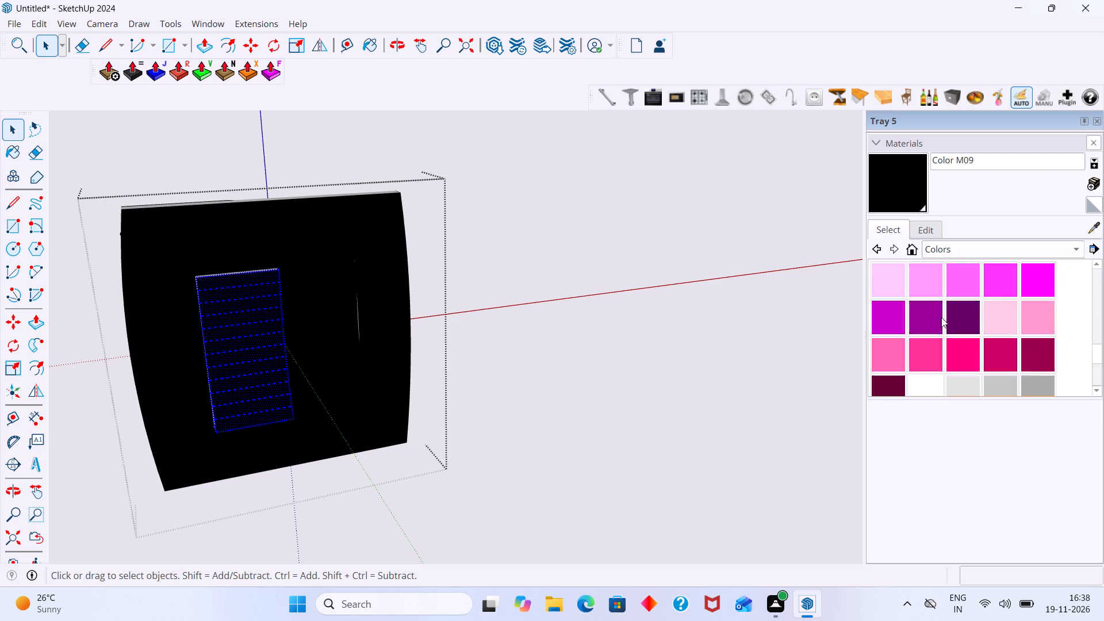
pyautogui.scroll(-10, 941, 317)
pyautogui.scroll(4, 941, 317)
pyautogui.click(927, 347)
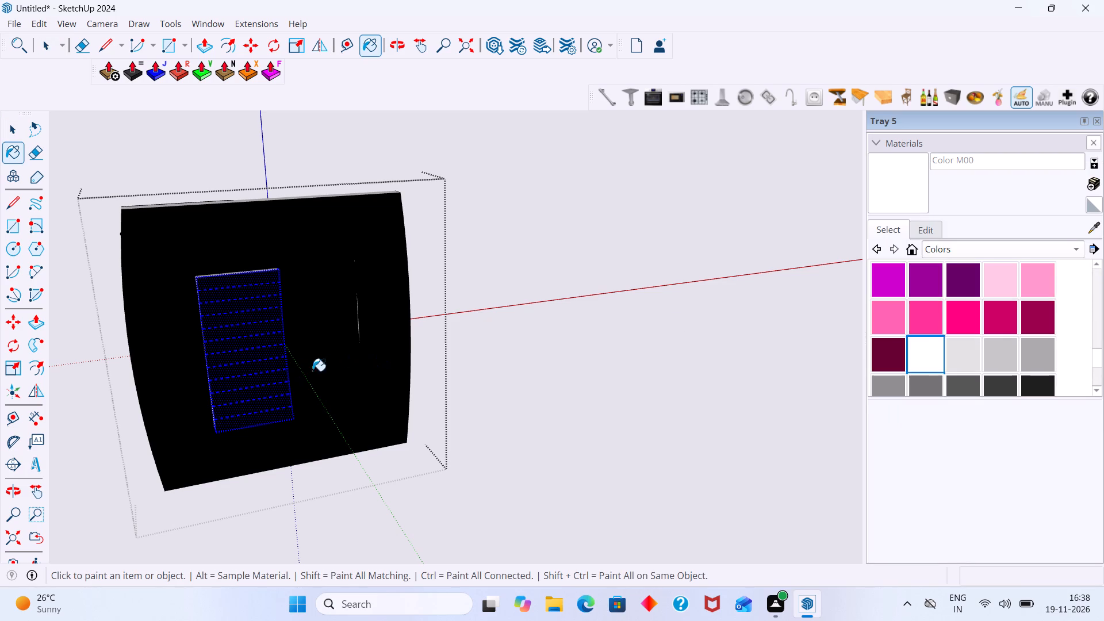
pyautogui.click(274, 377)
pyautogui.click(343, 333)
pyautogui.scroll(-8, 348, 344)
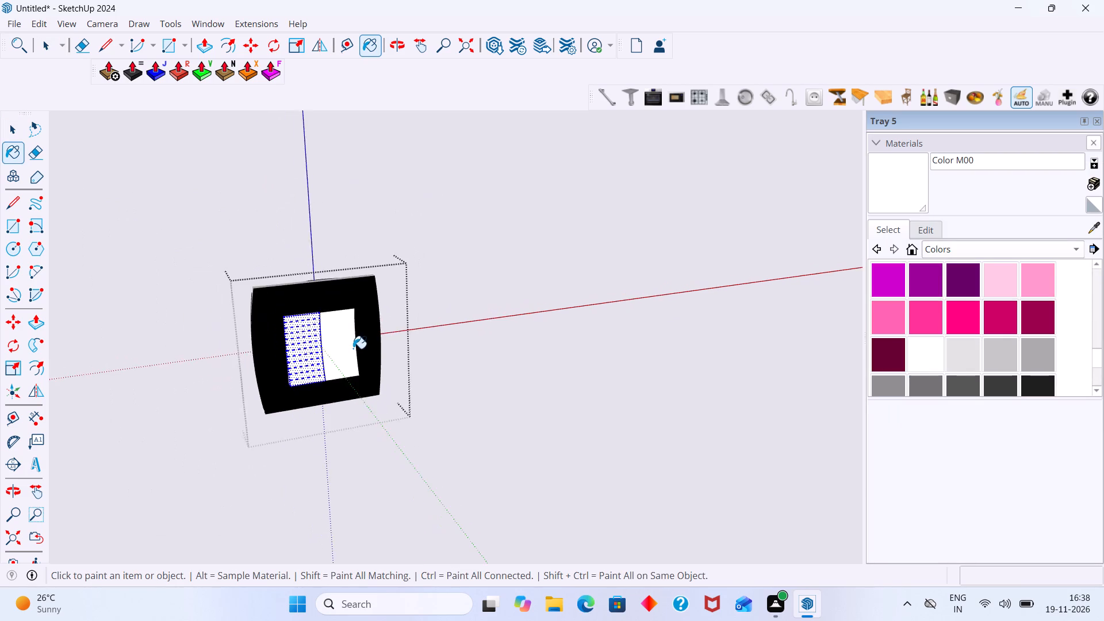
pyautogui.scroll(-2, 353, 348)
pyautogui.press('space')
pyautogui.click(577, 263)
pyautogui.scroll(-17, 554, 262)
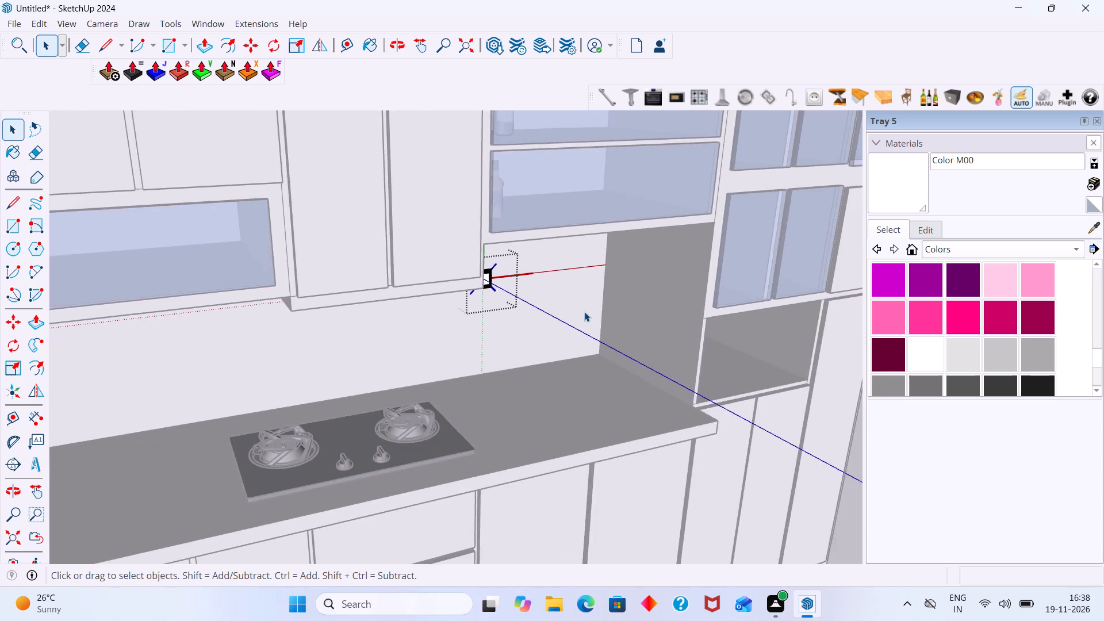
pyautogui.scroll(-10, 584, 310)
pyautogui.click(735, 246)
# Examine the two-tone switch plate and the whole kitchen unit from the front and from angled views.
pyautogui.moveTo(642, 260); pyautogui.dragTo(549, 222, button='middle')
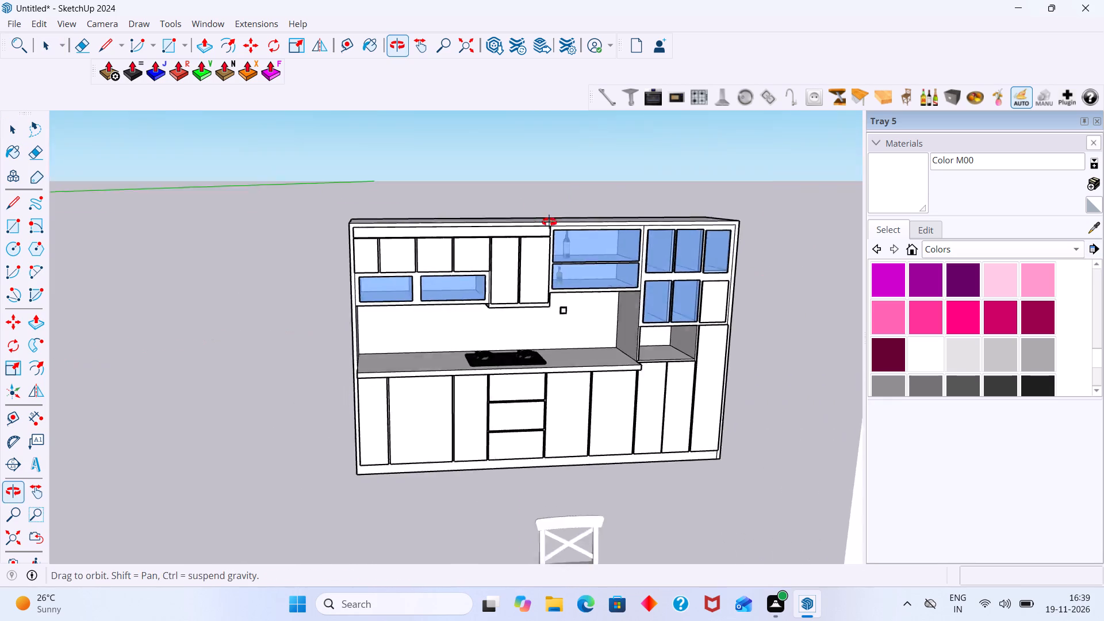
pyautogui.moveTo(549, 222); pyautogui.dragTo(471, 207, button='middle')
pyautogui.scroll(20, 624, 336)
pyautogui.scroll(8, 624, 336)
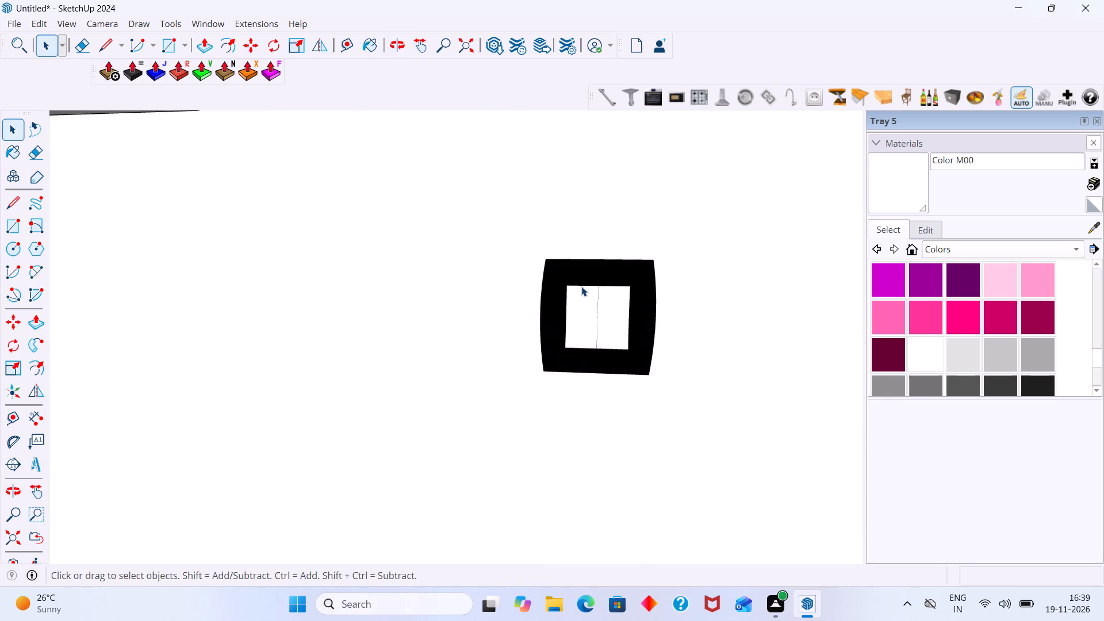
pyautogui.scroll(9, 581, 286)
pyautogui.scroll(-20, 581, 292)
pyautogui.scroll(-18, 581, 292)
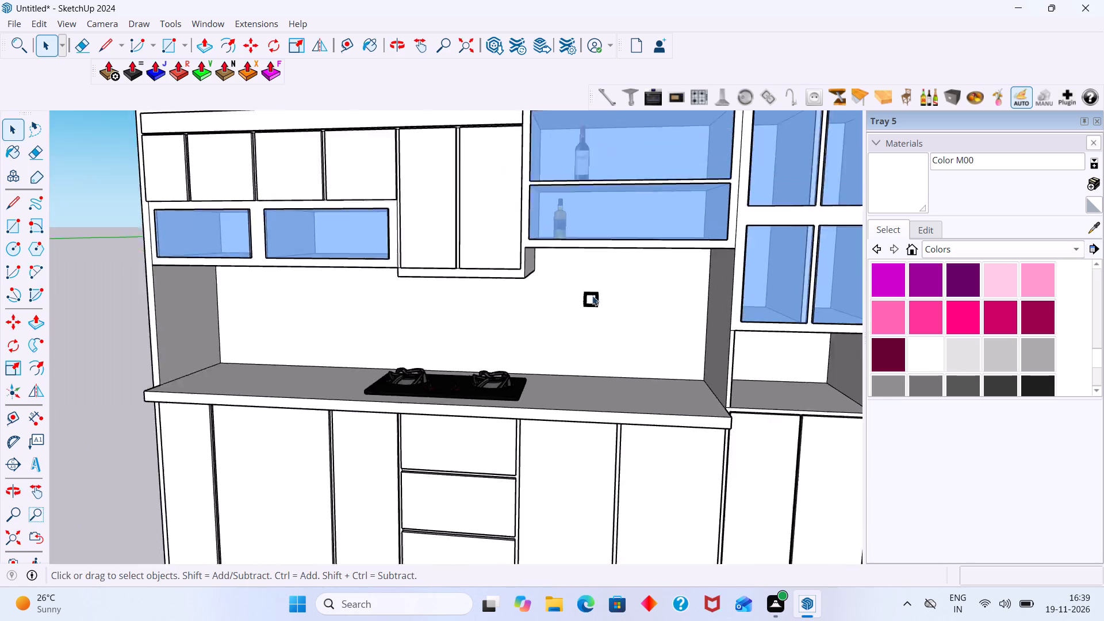
pyautogui.scroll(-1, 592, 296)
pyautogui.moveTo(559, 355); pyautogui.dragTo(653, 462, button='middle')
pyautogui.scroll(-4, 529, 406)
pyautogui.moveTo(392, 442); pyautogui.dragTo(545, 425, button='middle')
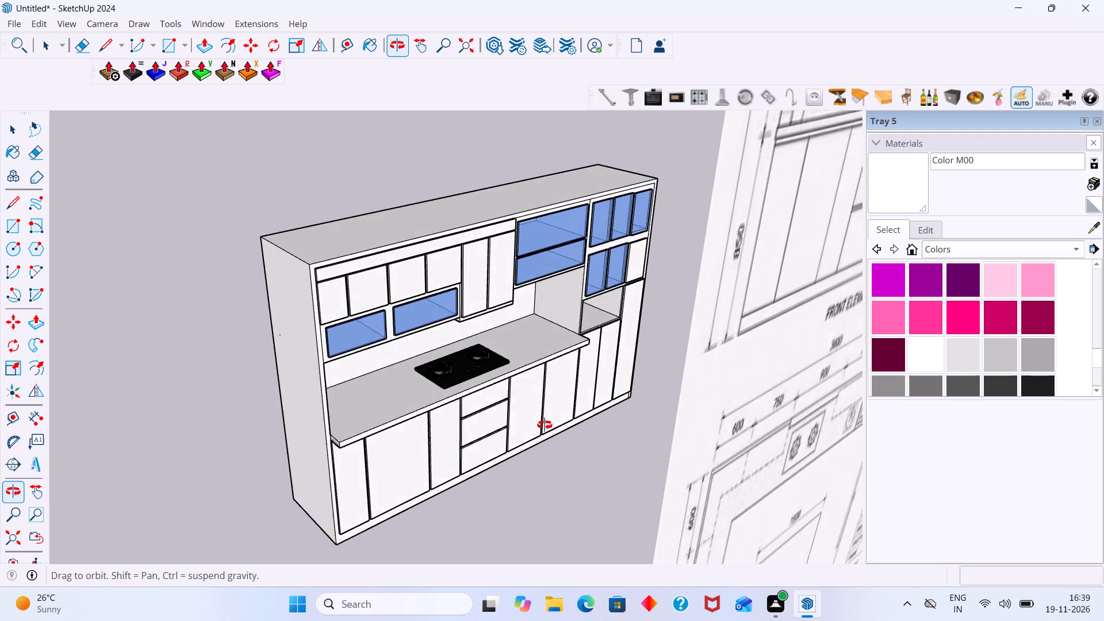
pyautogui.moveTo(545, 425); pyautogui.dragTo(282, 447, button='middle')
pyautogui.scroll(-1, 377, 420)
pyautogui.moveTo(328, 429); pyautogui.dragTo(547, 382, button='middle')
pyautogui.scroll(-2, 494, 385)
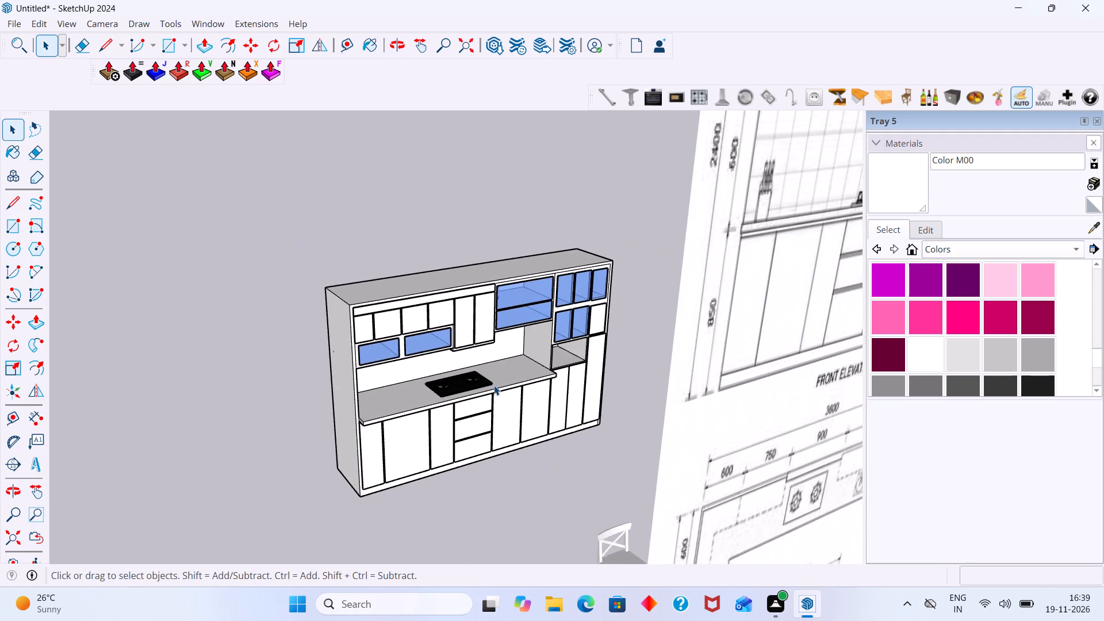
pyautogui.scroll(-2, 494, 385)
pyautogui.scroll(14, 504, 376)
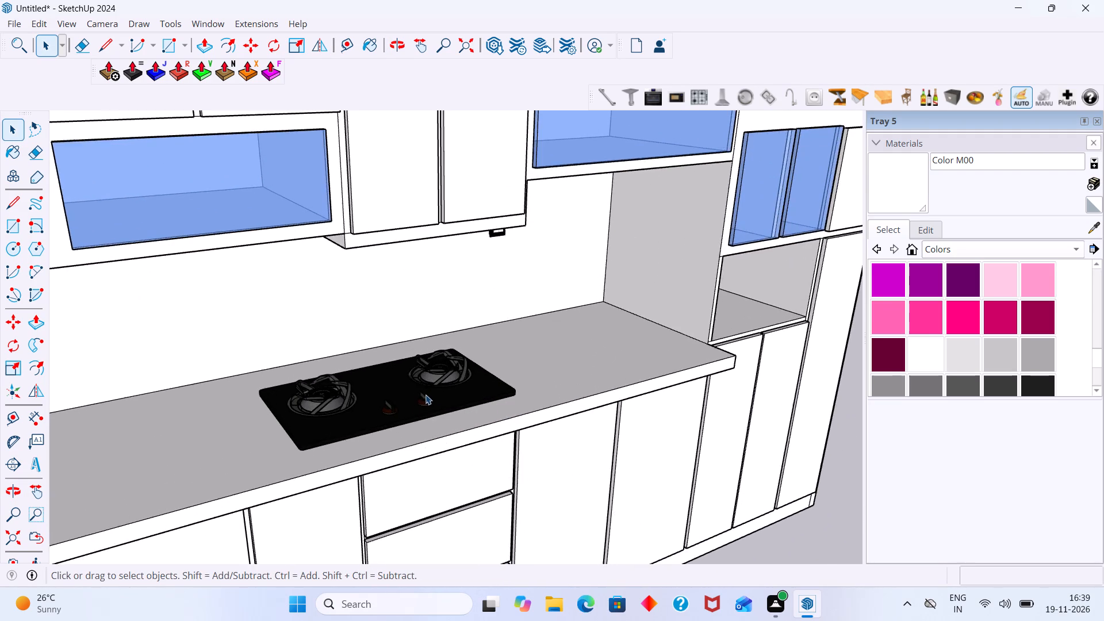
pyautogui.moveTo(425, 395); pyautogui.dragTo(275, 407, button='middle')
pyautogui.scroll(-9, 283, 407)
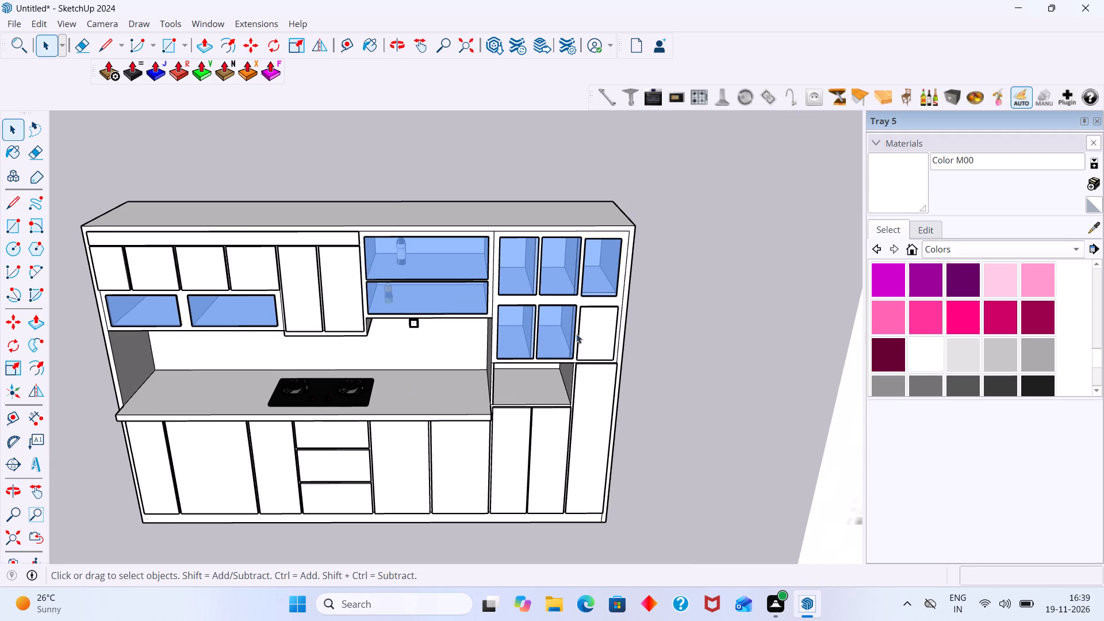
pyautogui.scroll(4, 593, 327)
pyautogui.scroll(-4, 593, 327)
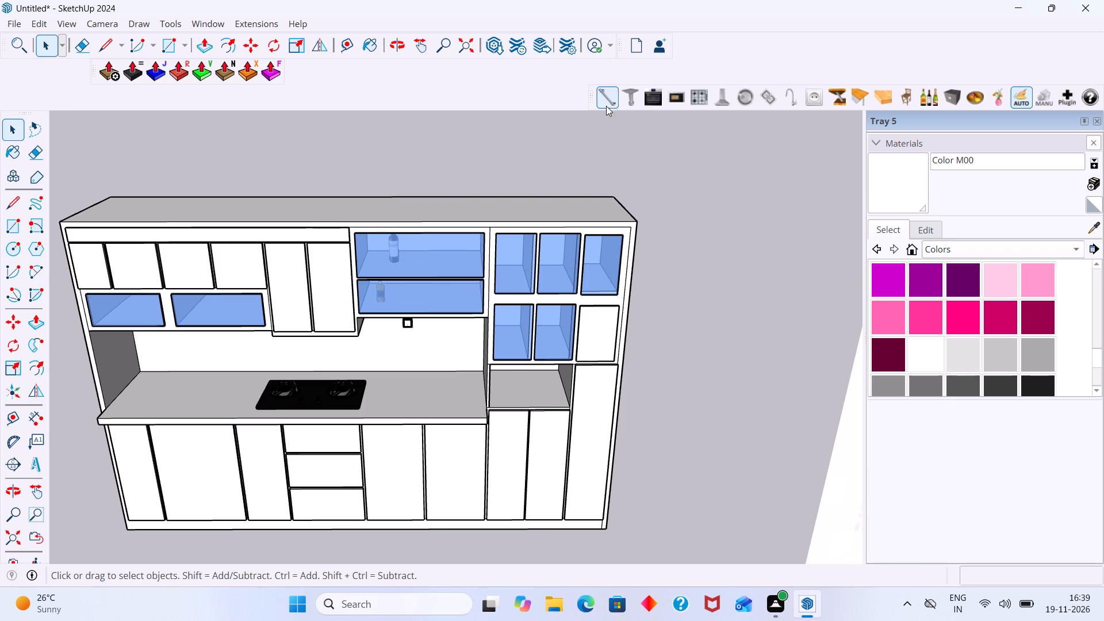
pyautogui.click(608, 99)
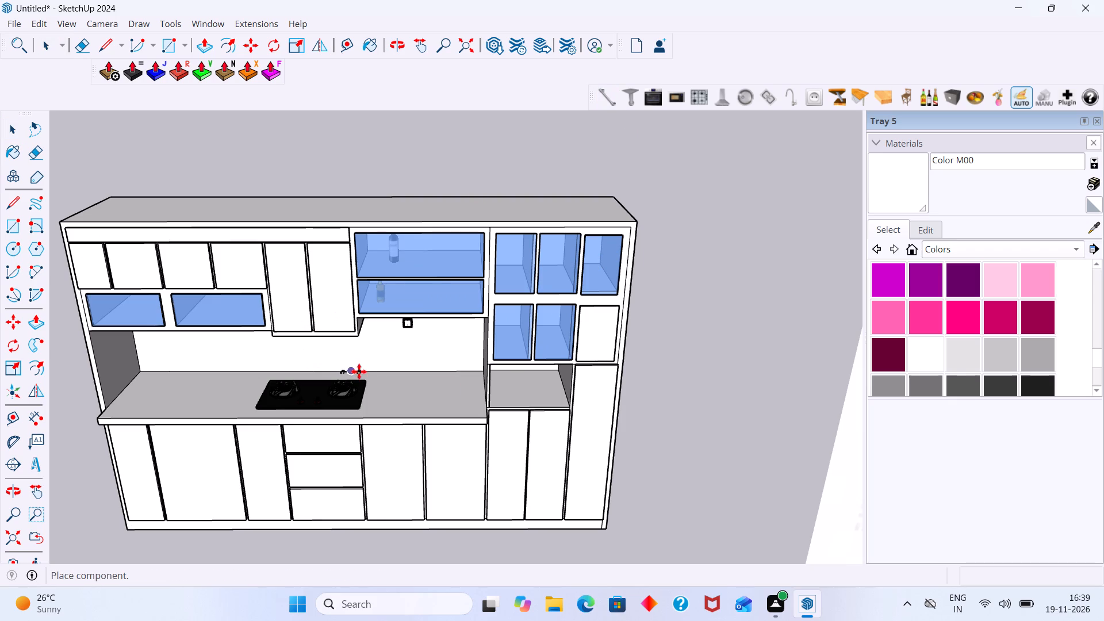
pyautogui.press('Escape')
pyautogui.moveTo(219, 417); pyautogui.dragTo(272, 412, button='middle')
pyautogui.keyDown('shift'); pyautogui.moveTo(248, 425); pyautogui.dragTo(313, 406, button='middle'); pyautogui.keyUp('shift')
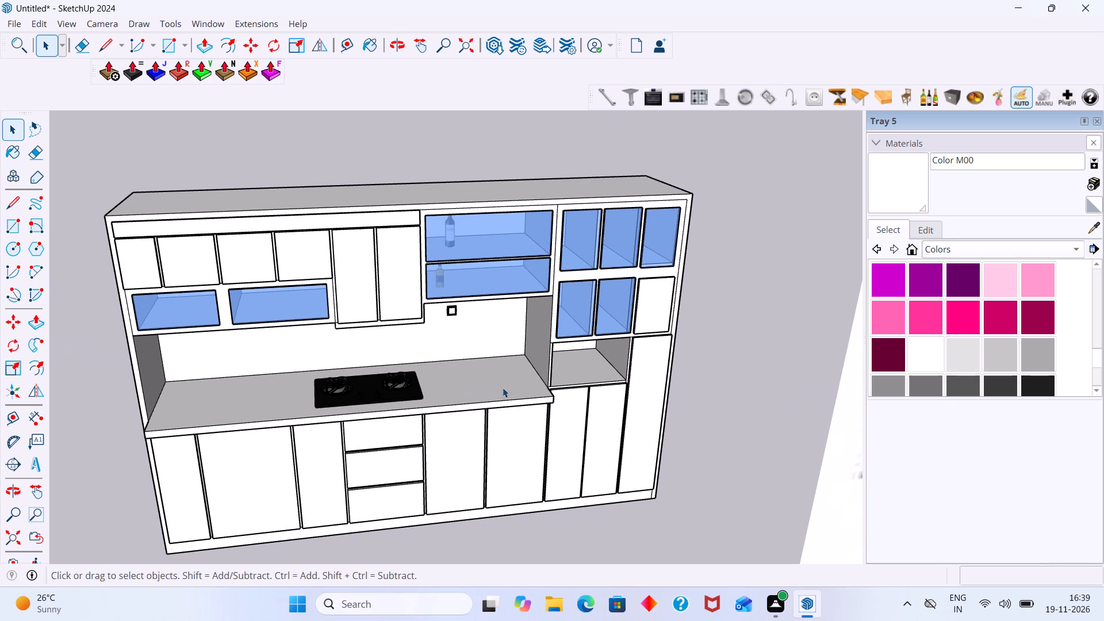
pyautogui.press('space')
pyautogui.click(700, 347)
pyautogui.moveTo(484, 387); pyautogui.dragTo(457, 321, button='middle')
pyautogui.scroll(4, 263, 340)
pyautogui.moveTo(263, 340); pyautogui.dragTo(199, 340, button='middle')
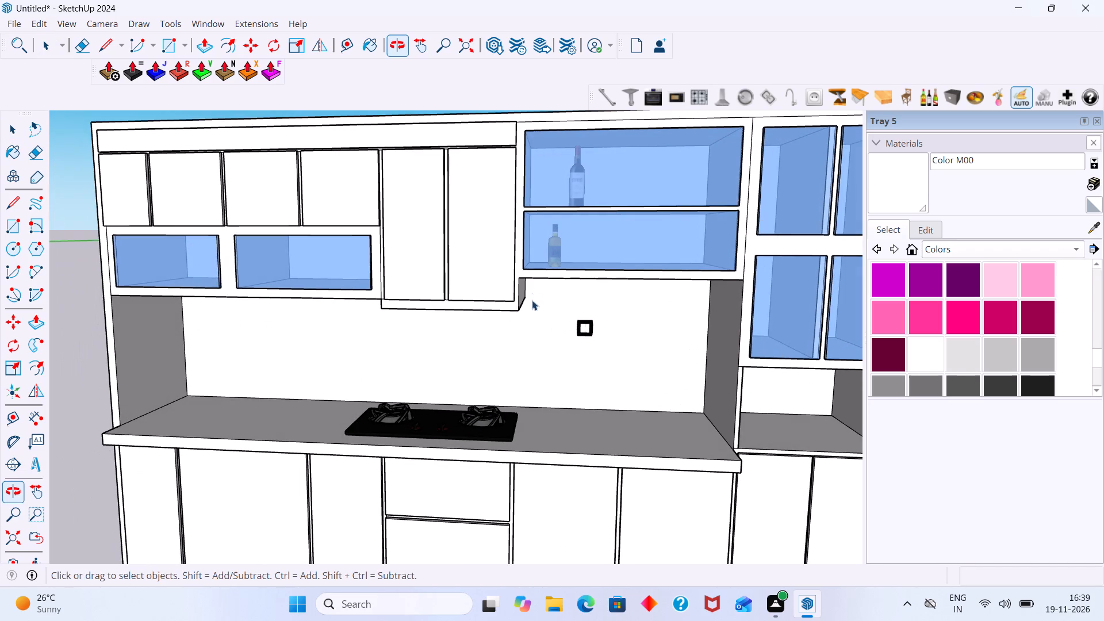
# Open 3D Warehouse and search its models for MIXER in place of the previous STOVE search.
pyautogui.click(210, 27)
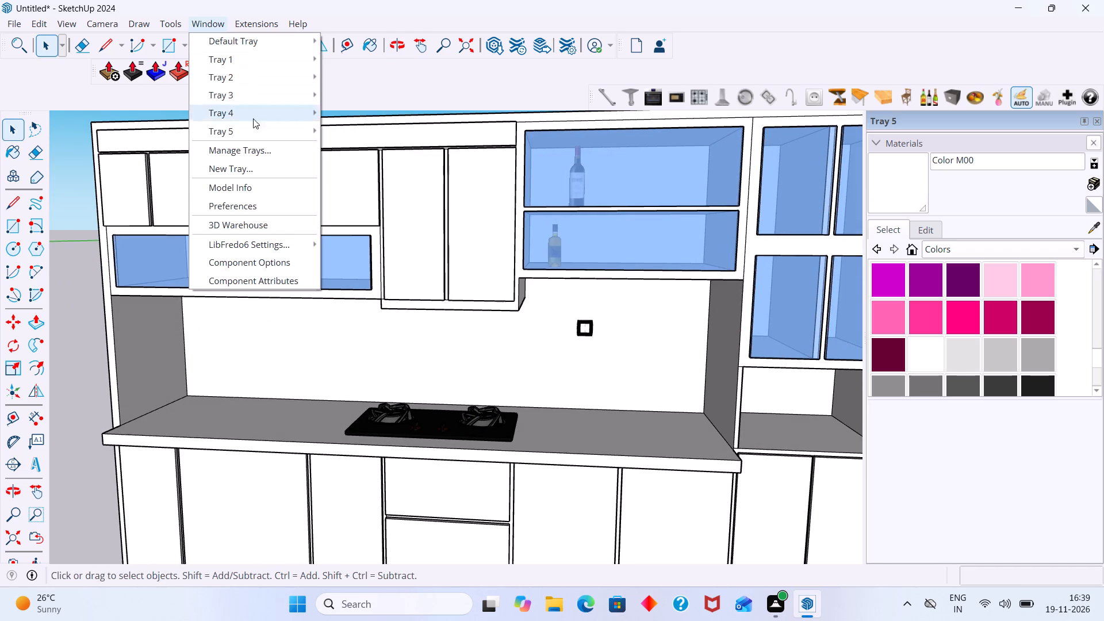
pyautogui.click(235, 223)
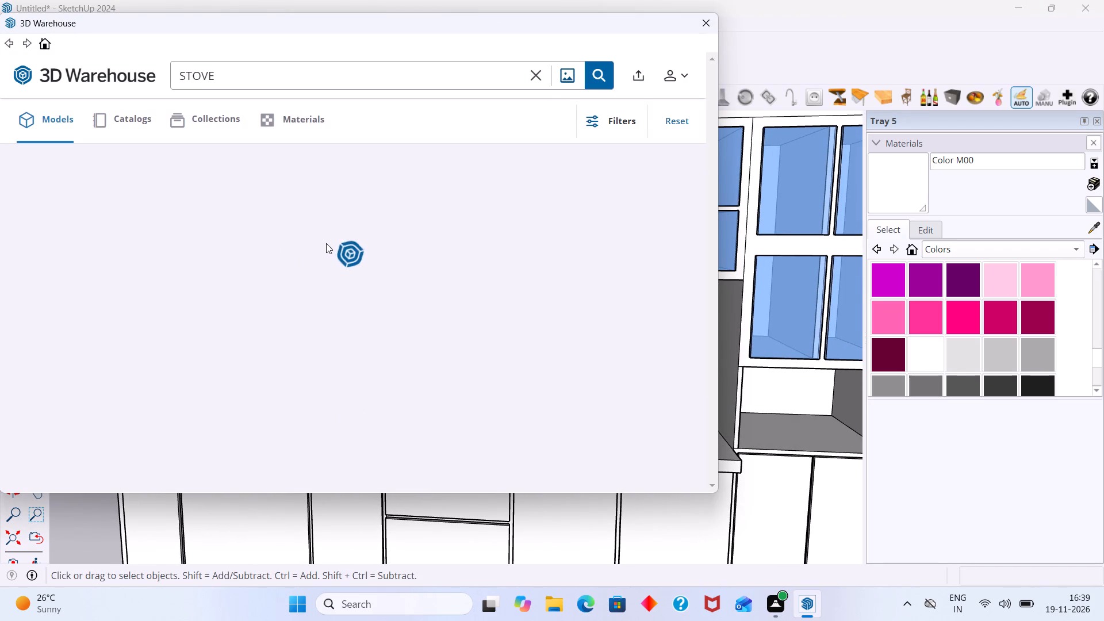
pyautogui.click(239, 78)
pyautogui.click(235, 78)
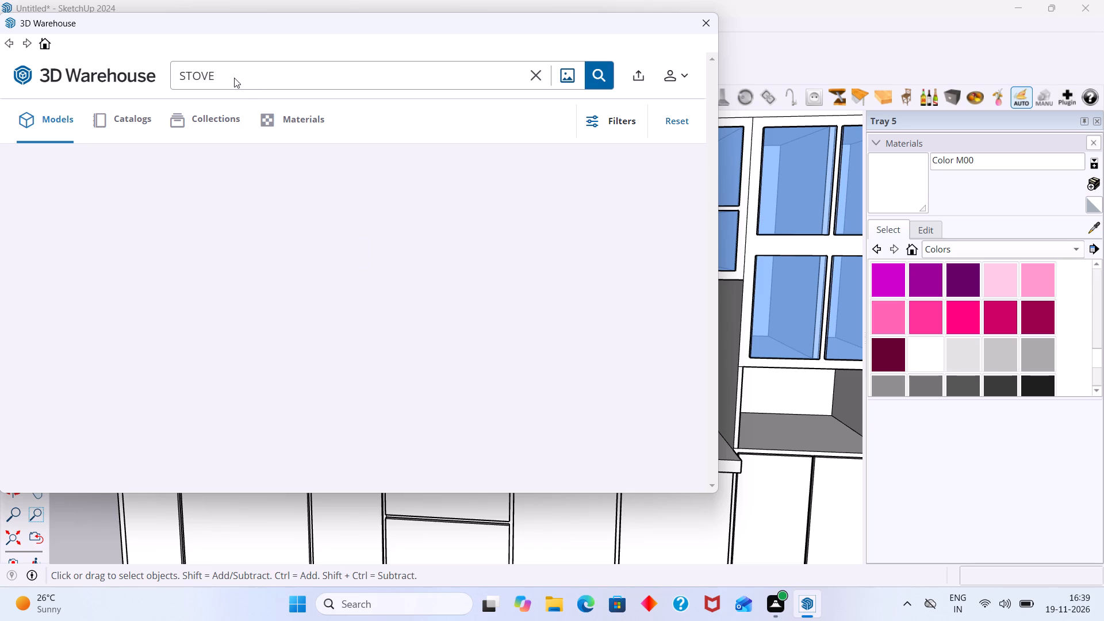
pyautogui.click(224, 78)
pyautogui.press('Delete')
pyautogui.press('Delete')
pyautogui.press('Delete')
pyautogui.press('Delete')
pyautogui.press('Delete')
pyautogui.press('Delete')
pyautogui.press('Delete')
pyautogui.press('Delete')
pyautogui.press('Delete')
pyautogui.press('Delete')
pyautogui.press('Delete')
pyautogui.press('Delete')
pyautogui.press('Delete')
pyautogui.press('Delete')
pyautogui.press('Delete')
pyautogui.press('Delete')
pyautogui.press('Delete')
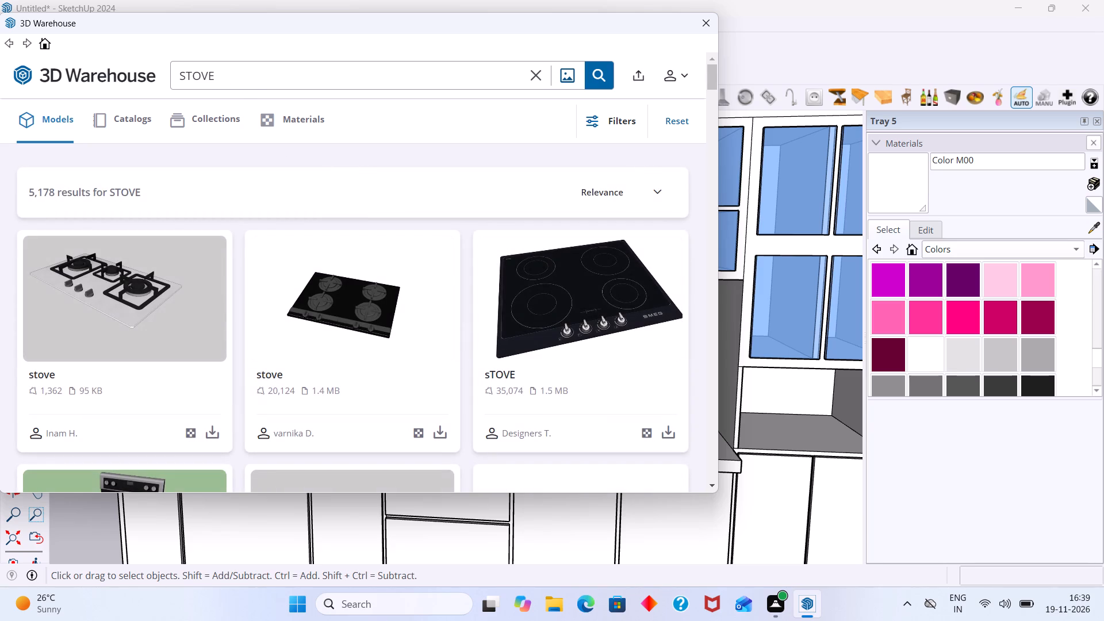
pyautogui.press('BackSpace')
pyautogui.press('BackSpace')
pyautogui.press('BackSpace')
pyautogui.press('BackSpace')
pyautogui.press('BackSpace')
pyautogui.press('BackSpace')
pyautogui.press('BackSpace')
pyautogui.press('BackSpace')
pyautogui.press('BackSpace')
pyautogui.press('BackSpace')
pyautogui.press('BackSpace')
pyautogui.press('BackSpace')
pyautogui.scroll(-1, 265, 223)
pyautogui.scroll(3, 255, 110)
pyautogui.click(252, 83)
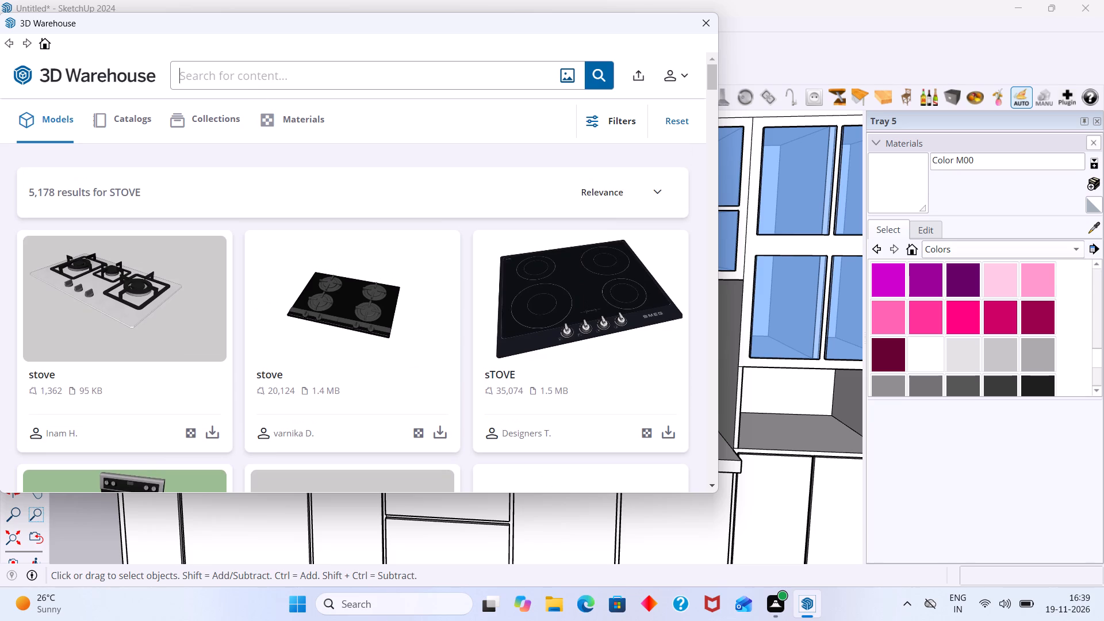
pyautogui.press('m')
pyautogui.press('i')
pyautogui.write('XER')
pyautogui.click(608, 77)
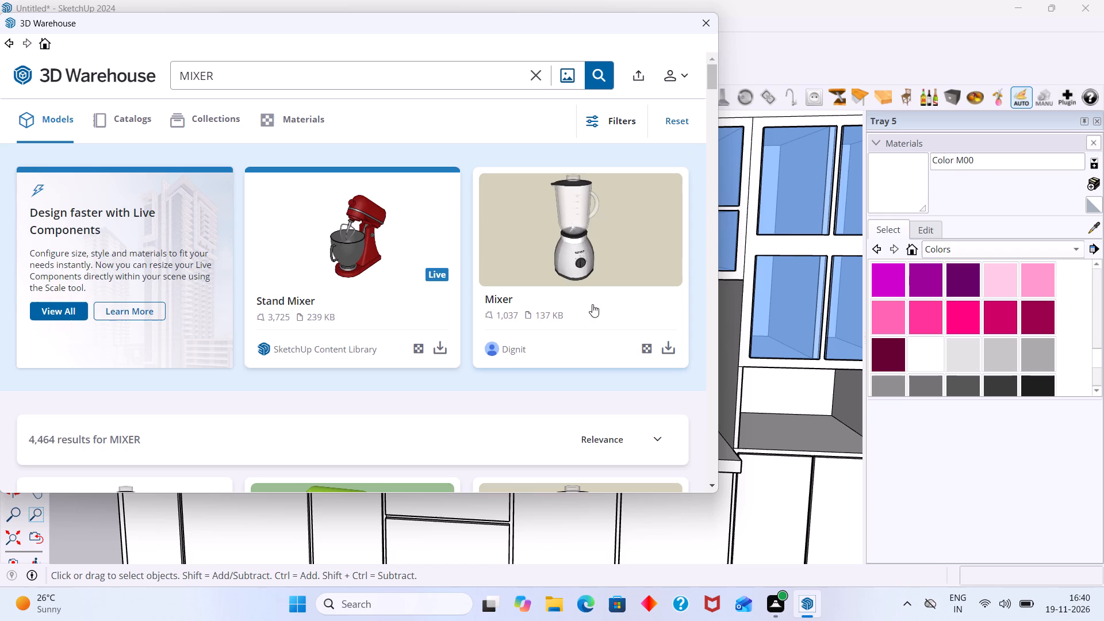
# Look through the MIXER results for a countertop blender and try loading the 22 MB mixer pictured with vegetables.
pyautogui.scroll(-5, 532, 296)
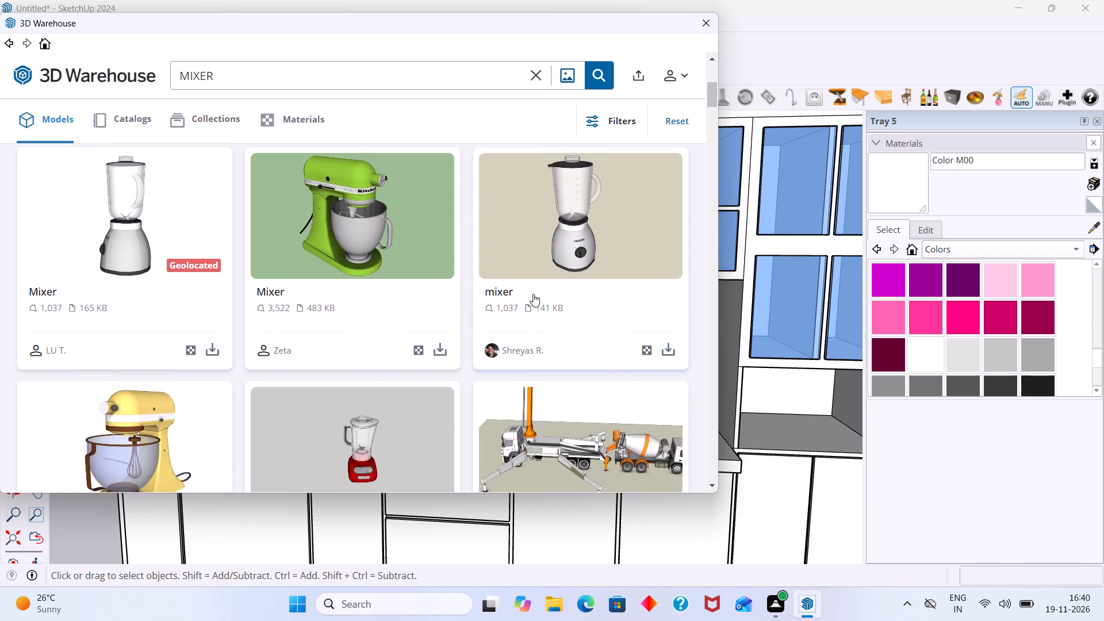
pyautogui.scroll(-4, 533, 294)
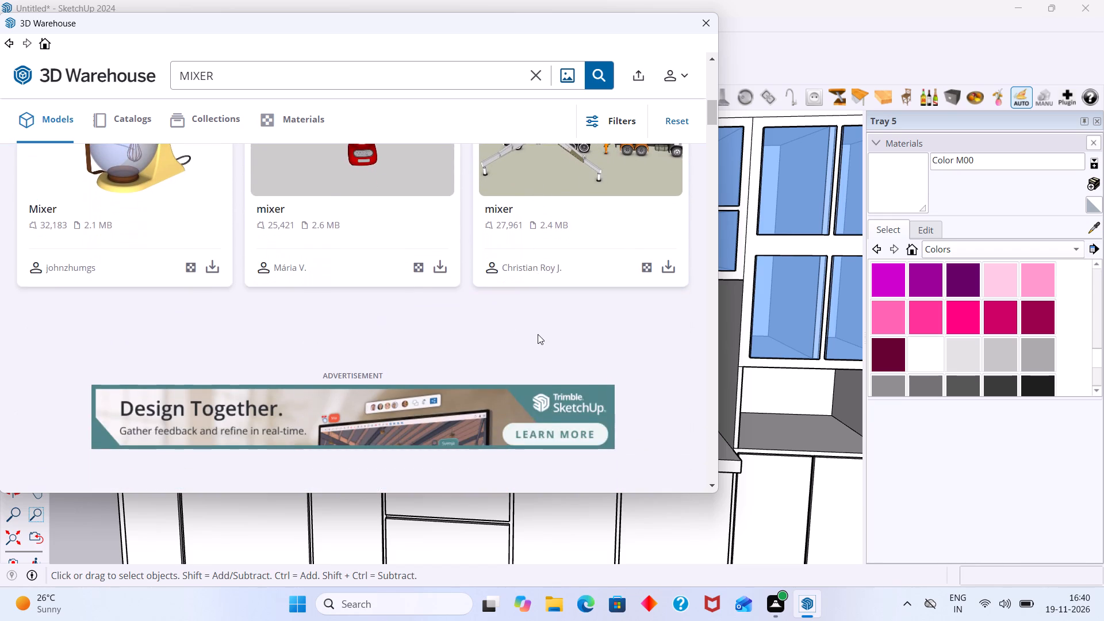
pyautogui.scroll(1, 538, 334)
pyautogui.scroll(-7, 538, 334)
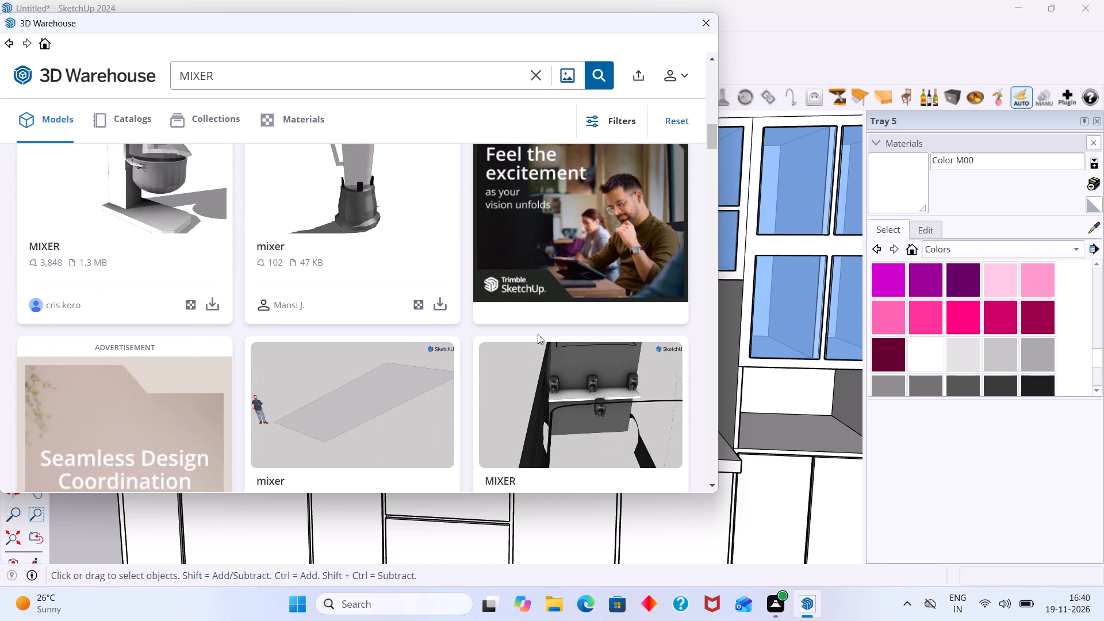
pyautogui.scroll(-5, 538, 334)
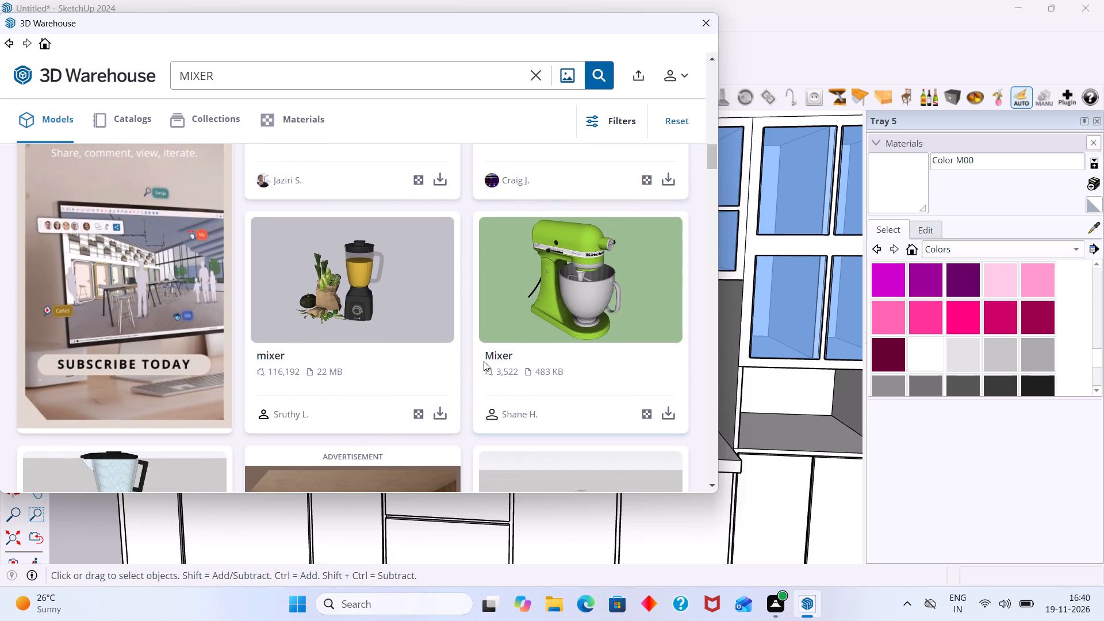
pyautogui.click(448, 412)
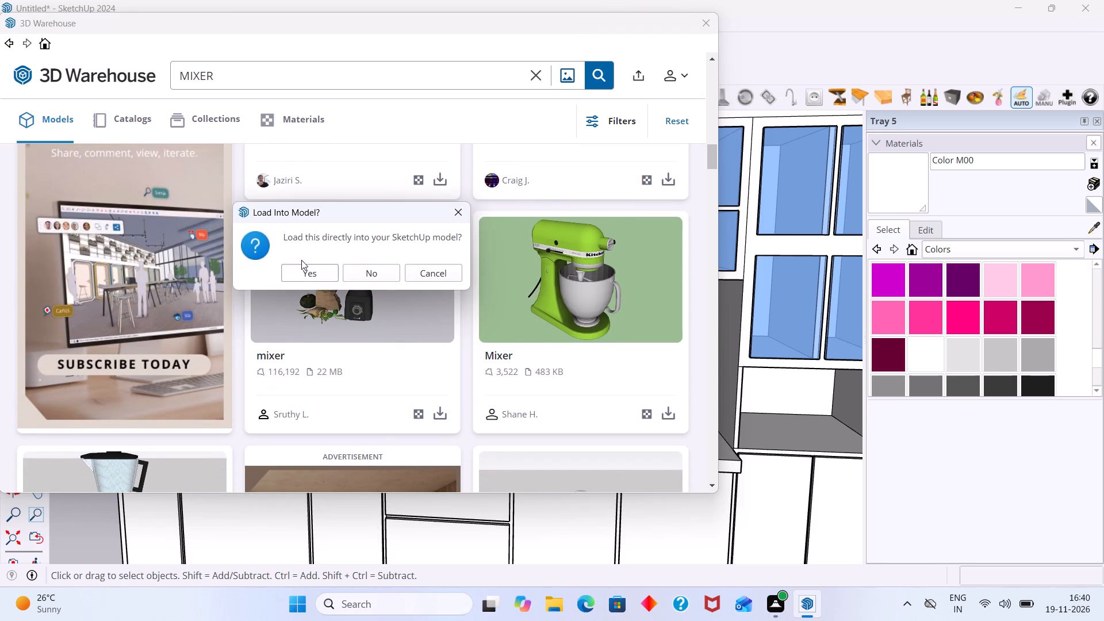
pyautogui.click(463, 212)
# Compare the remaining MIXER results with the first listed models to find a suitable countertop blender.
pyautogui.scroll(7, 470, 348)
pyautogui.scroll(-5, 472, 348)
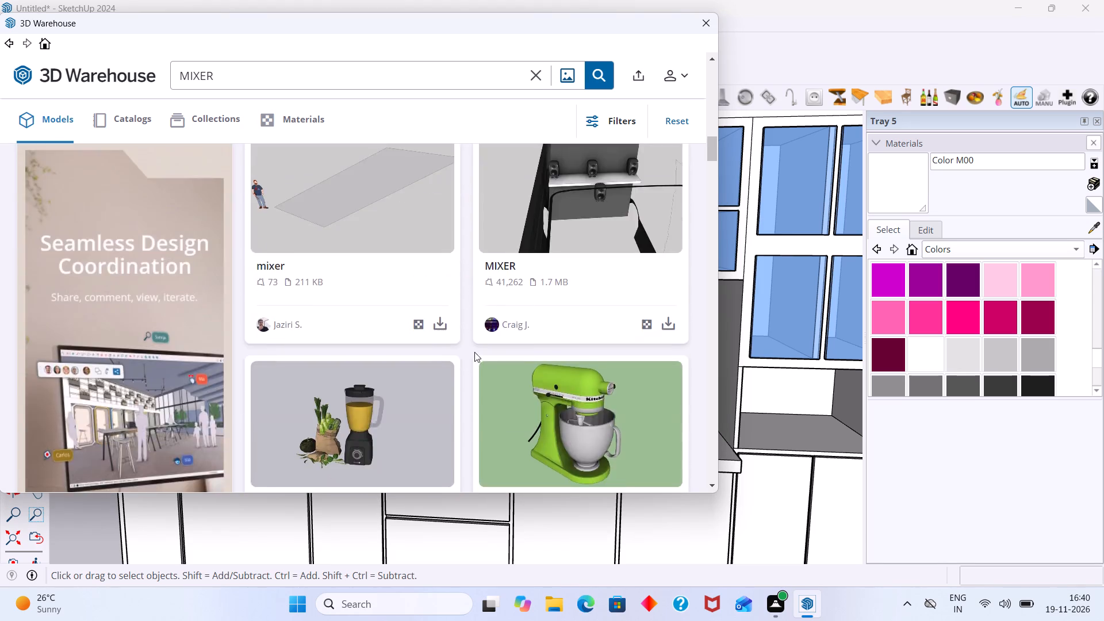
pyautogui.scroll(-6, 474, 352)
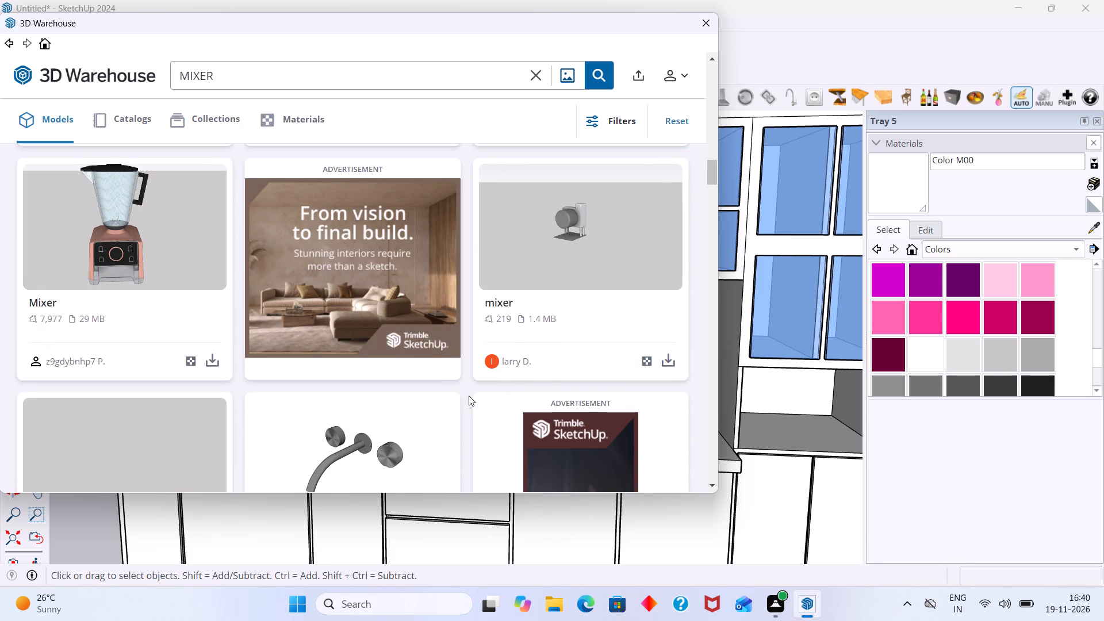
pyautogui.scroll(-9, 469, 396)
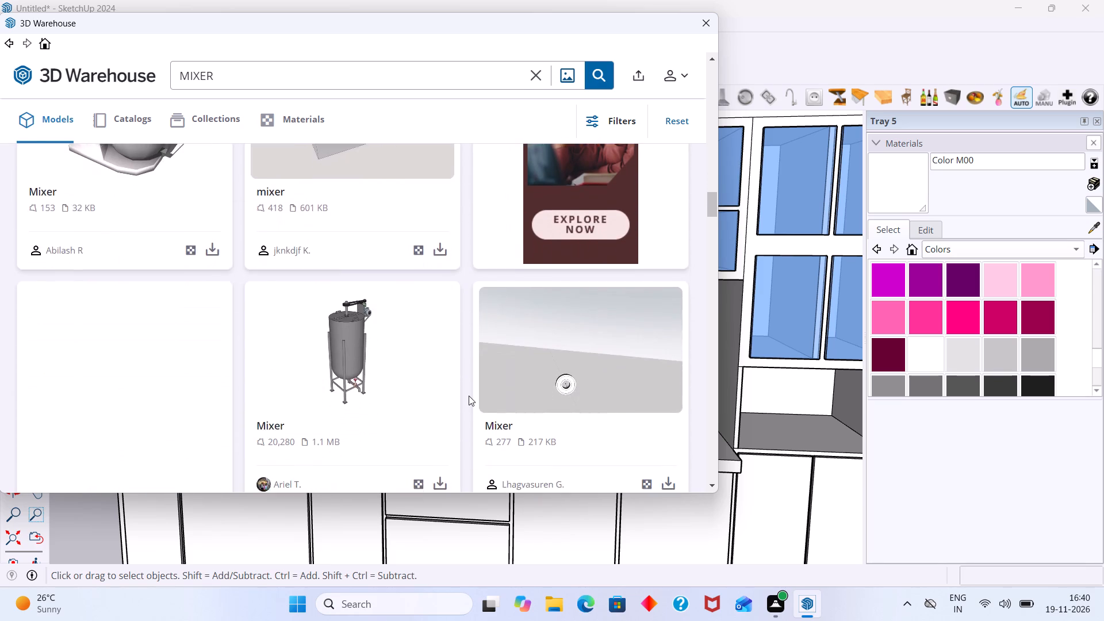
pyautogui.scroll(-8, 469, 396)
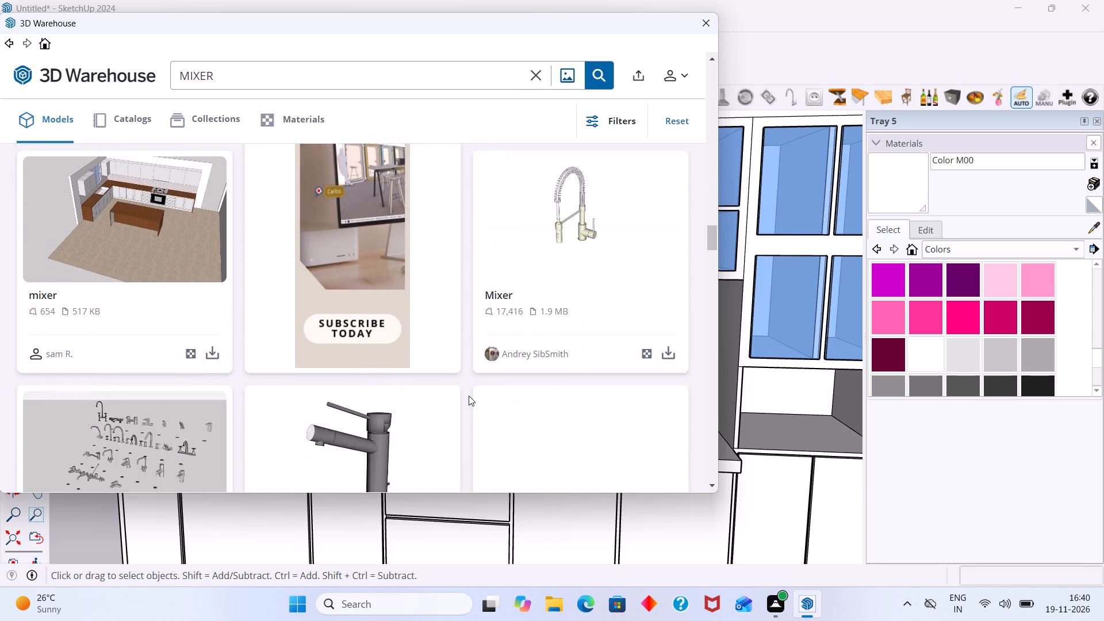
pyautogui.scroll(-2, 469, 396)
pyautogui.scroll(5, 469, 396)
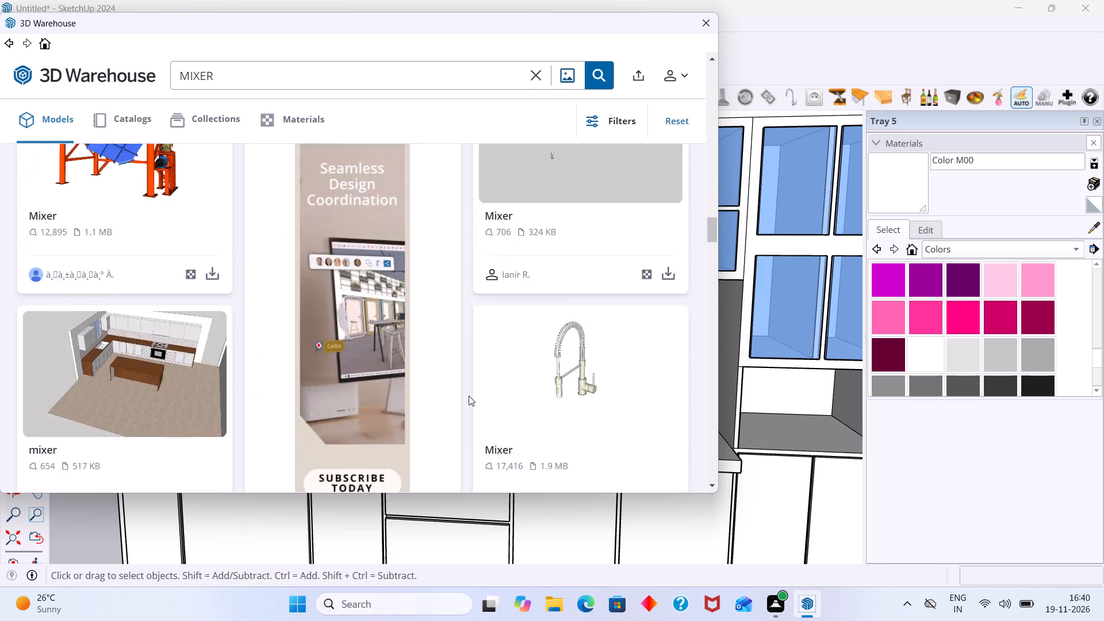
pyautogui.scroll(20, 469, 396)
pyautogui.scroll(15, 469, 396)
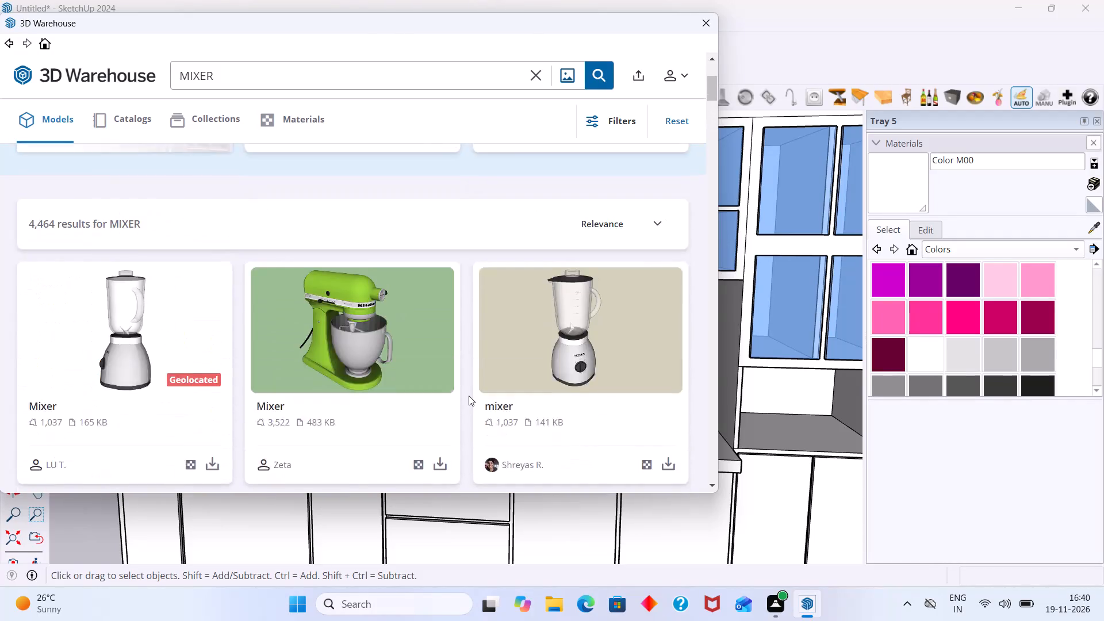
pyautogui.scroll(10, 469, 396)
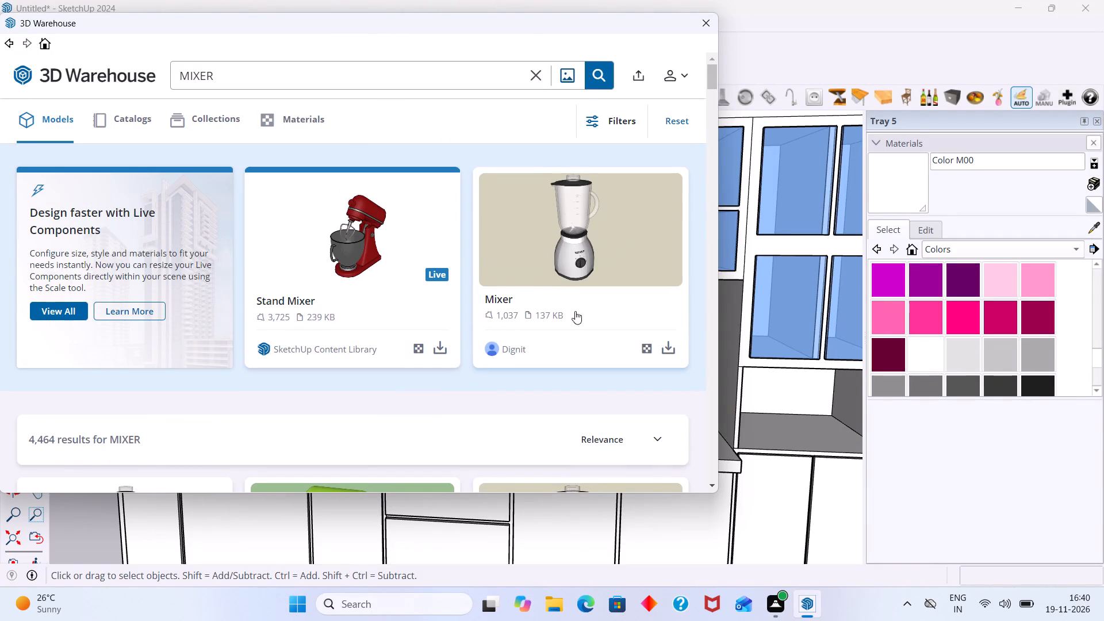
# Load the featured 137 KB white Mixer blender into the model and place it on the countertop between the stove and the tall cabinet.
pyautogui.click(672, 348)
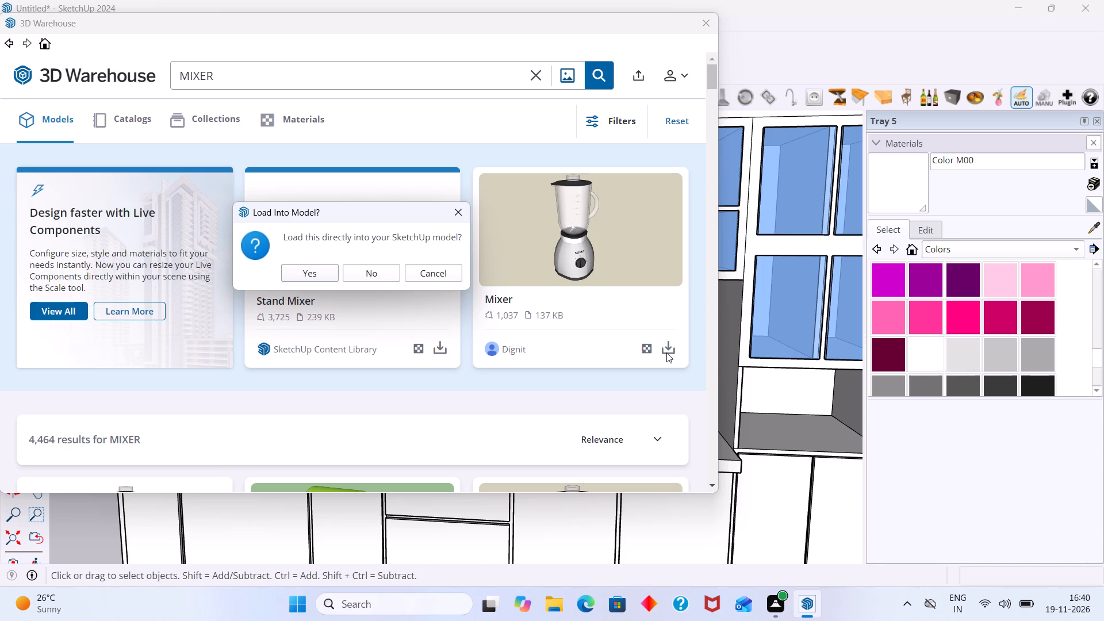
pyautogui.click(314, 271)
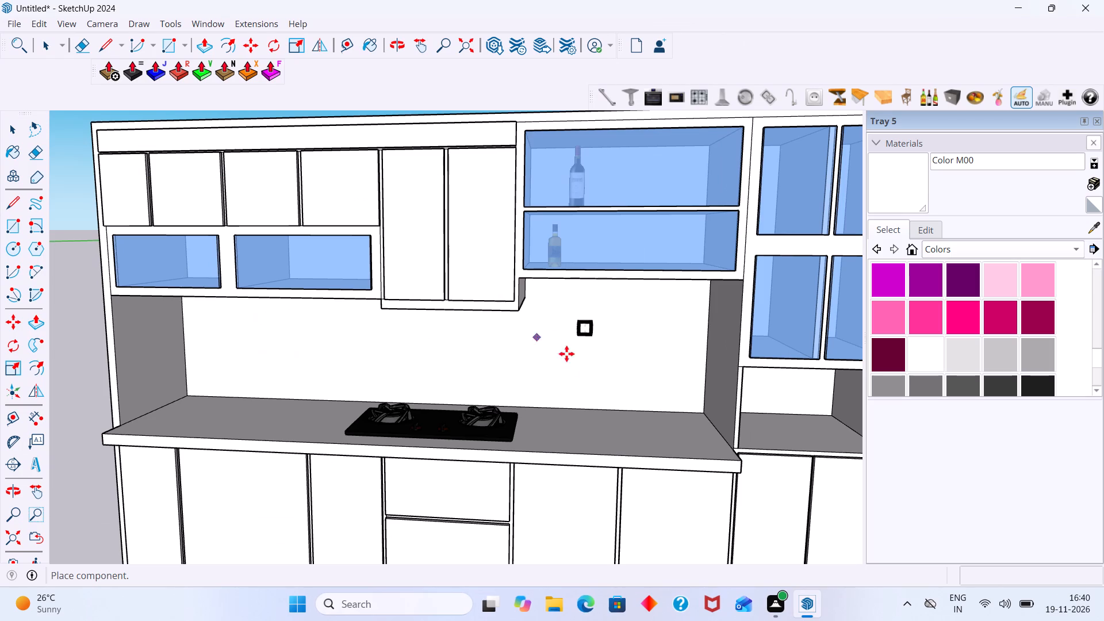
pyautogui.click(614, 438)
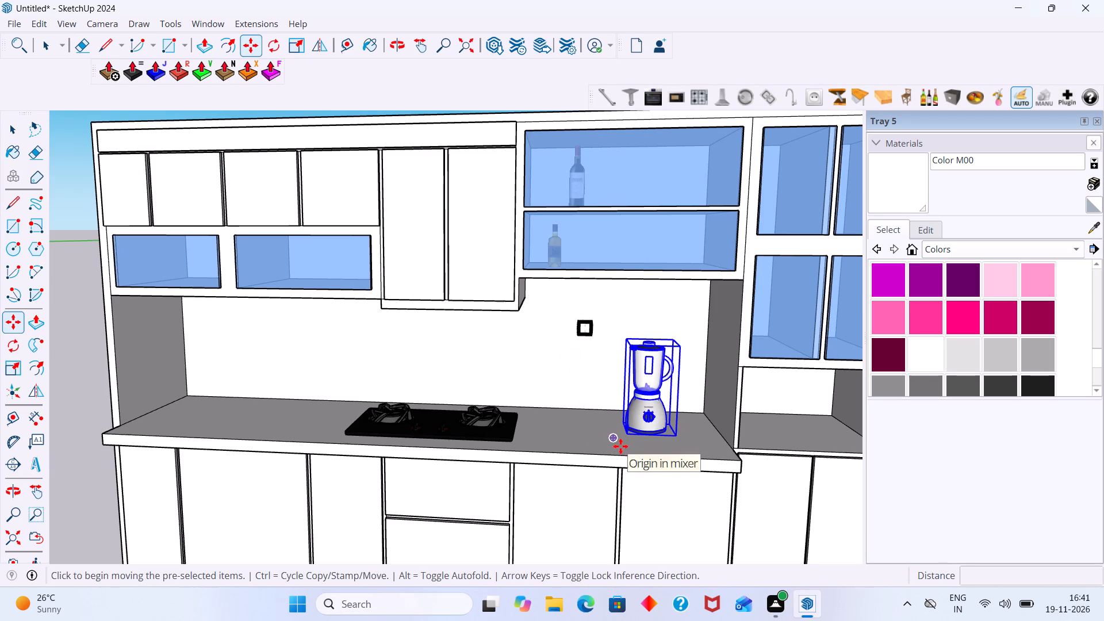
pyautogui.press('space')
pyautogui.scroll(-4, 588, 415)
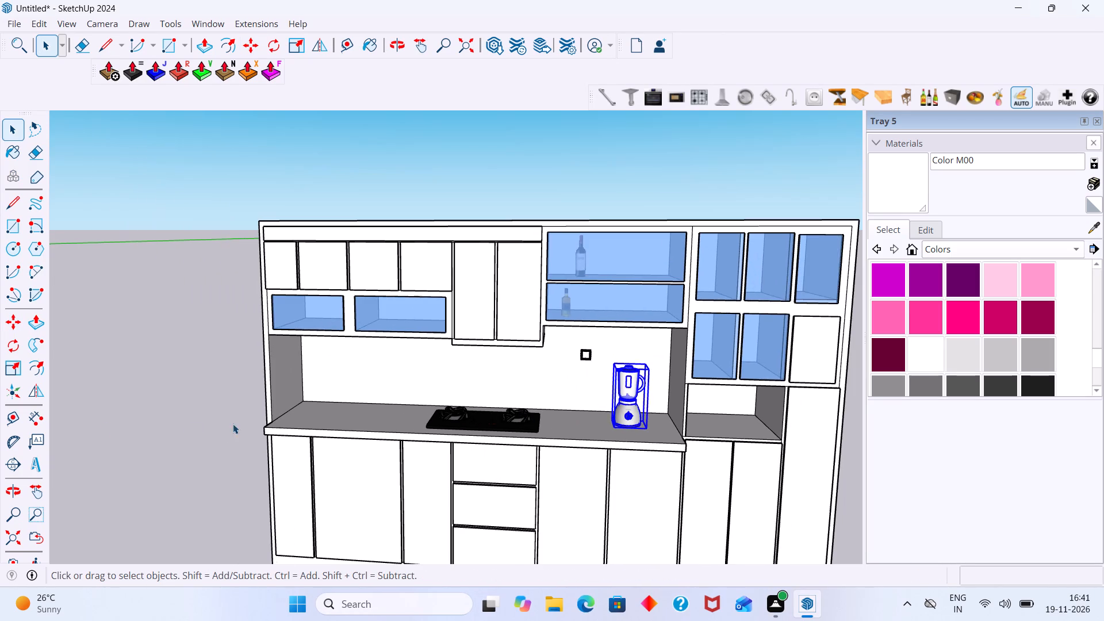
pyautogui.click(105, 423)
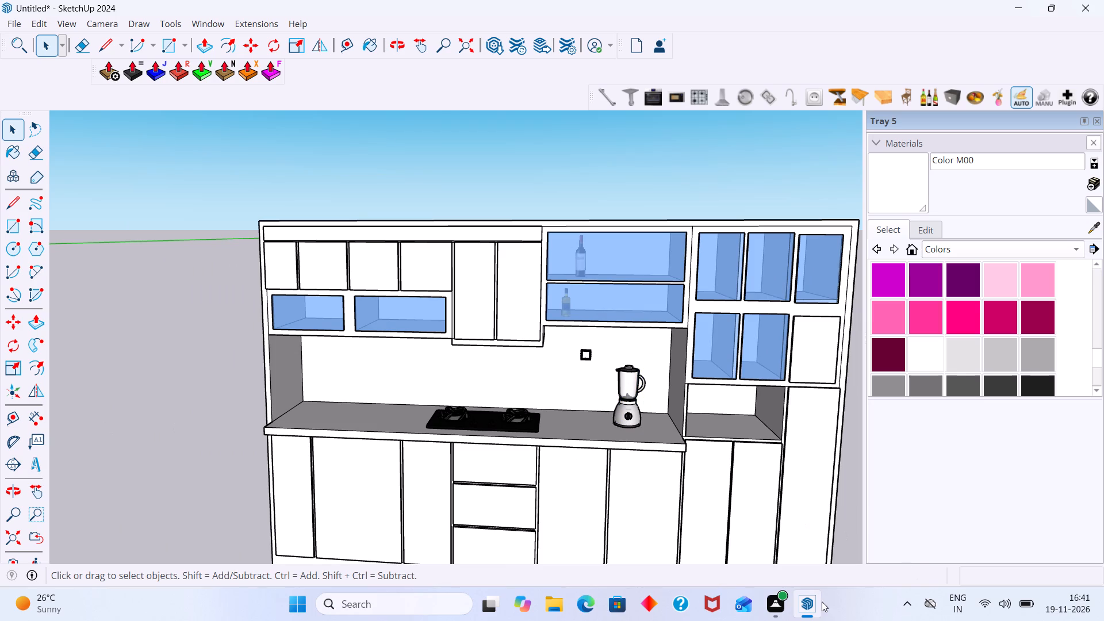
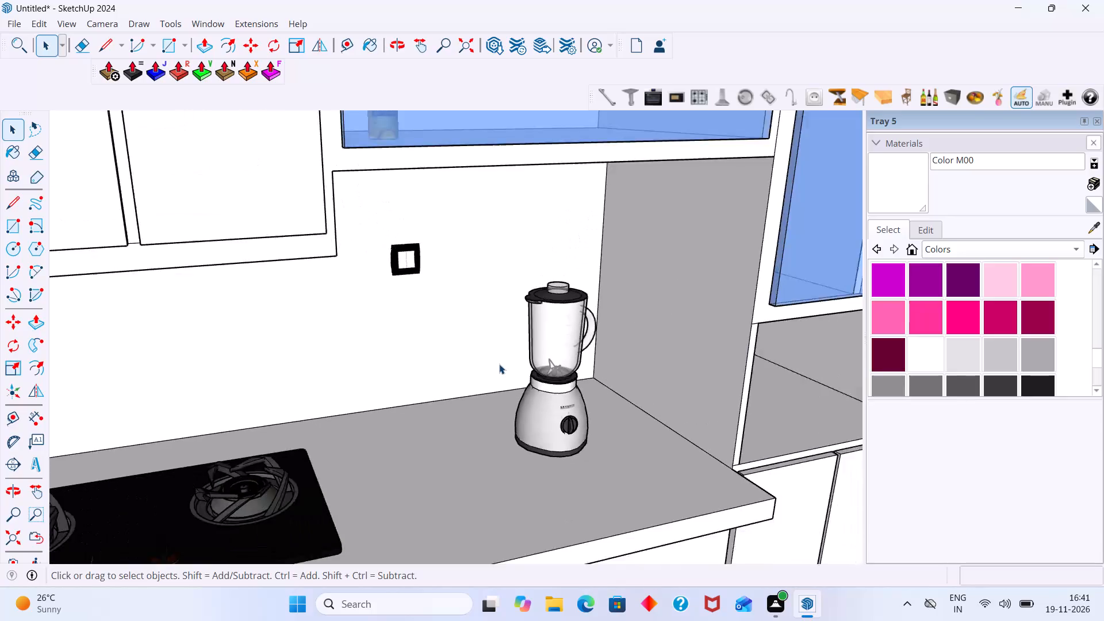
# Examine the blender placed on the countertop and the overall kitchen unit from closer and farther viewpoints.
pyautogui.moveTo(499, 364); pyautogui.dragTo(580, 382, button='middle')
pyautogui.scroll(13, 530, 375)
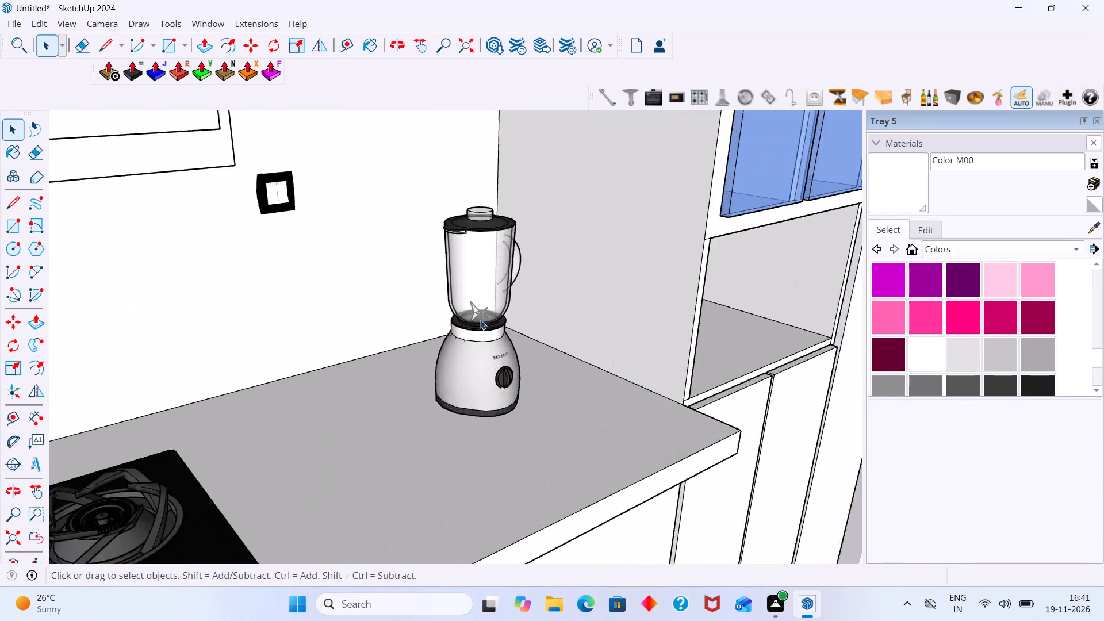
pyautogui.scroll(8, 480, 320)
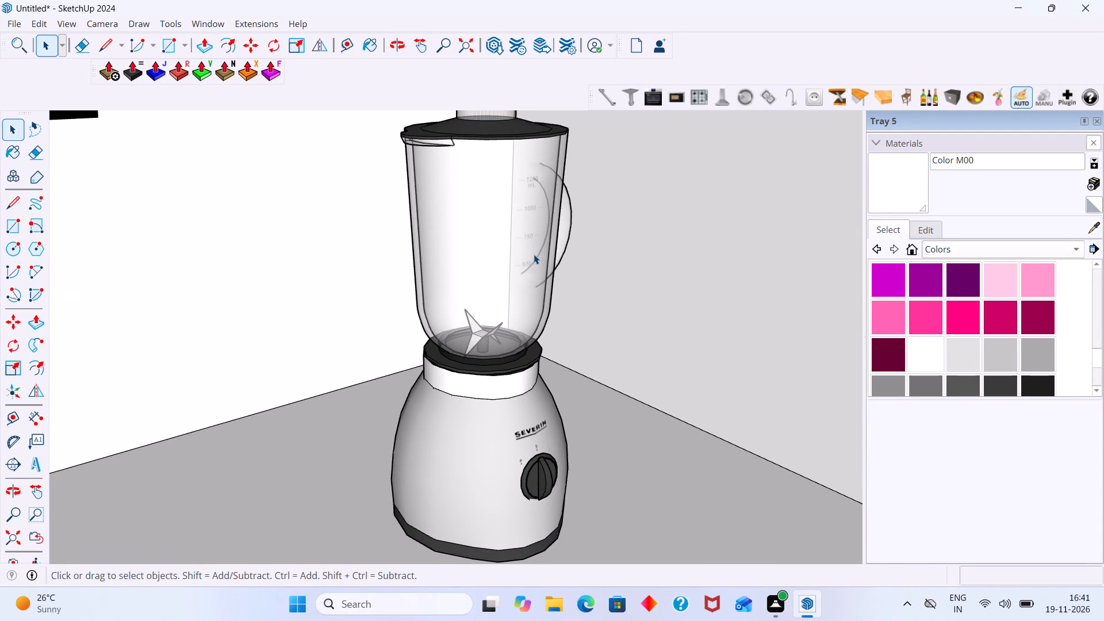
pyautogui.scroll(-8, 538, 255)
pyautogui.scroll(-10, 598, 236)
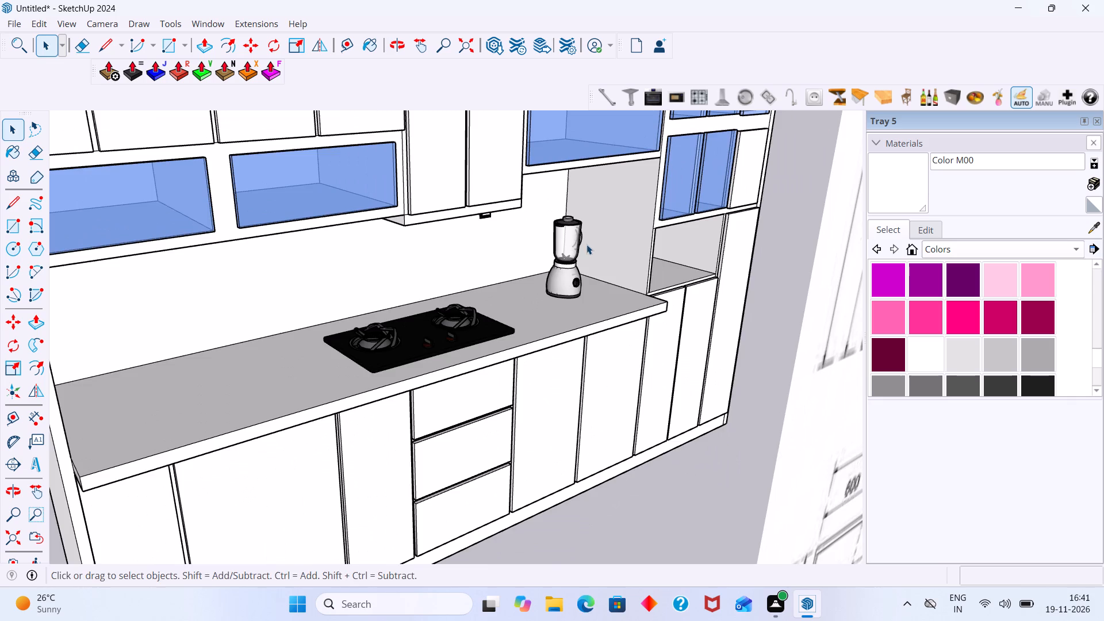
pyautogui.moveTo(586, 244); pyautogui.dragTo(525, 249, button='middle')
pyautogui.scroll(-5, 524, 249)
pyautogui.moveTo(539, 262); pyautogui.dragTo(489, 250, button='middle')
pyautogui.scroll(-4, 488, 257)
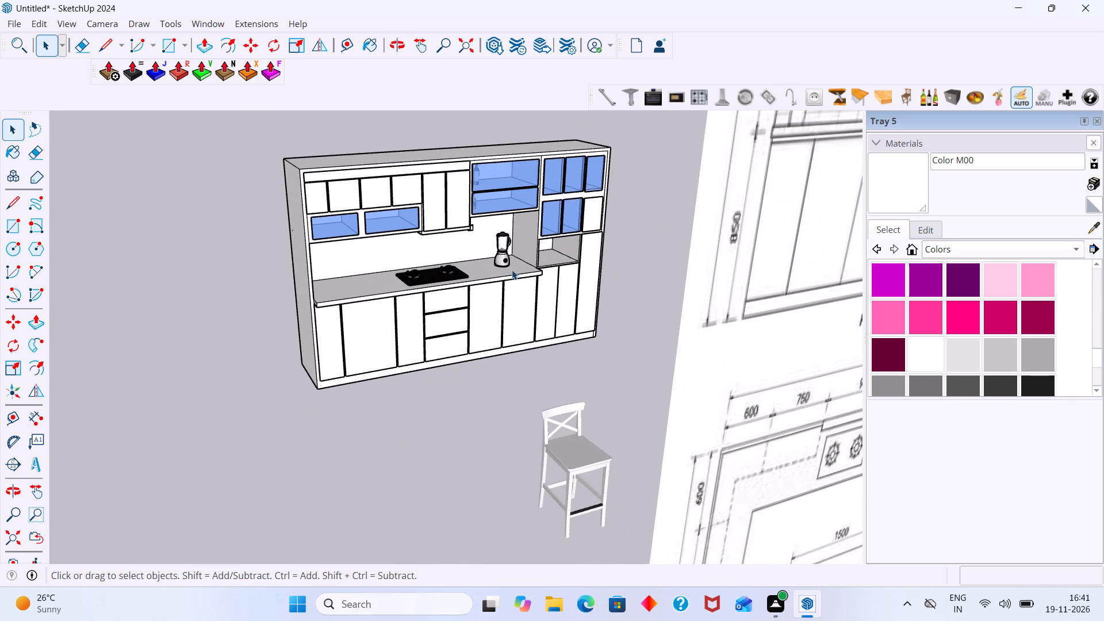
pyautogui.scroll(-3, 513, 269)
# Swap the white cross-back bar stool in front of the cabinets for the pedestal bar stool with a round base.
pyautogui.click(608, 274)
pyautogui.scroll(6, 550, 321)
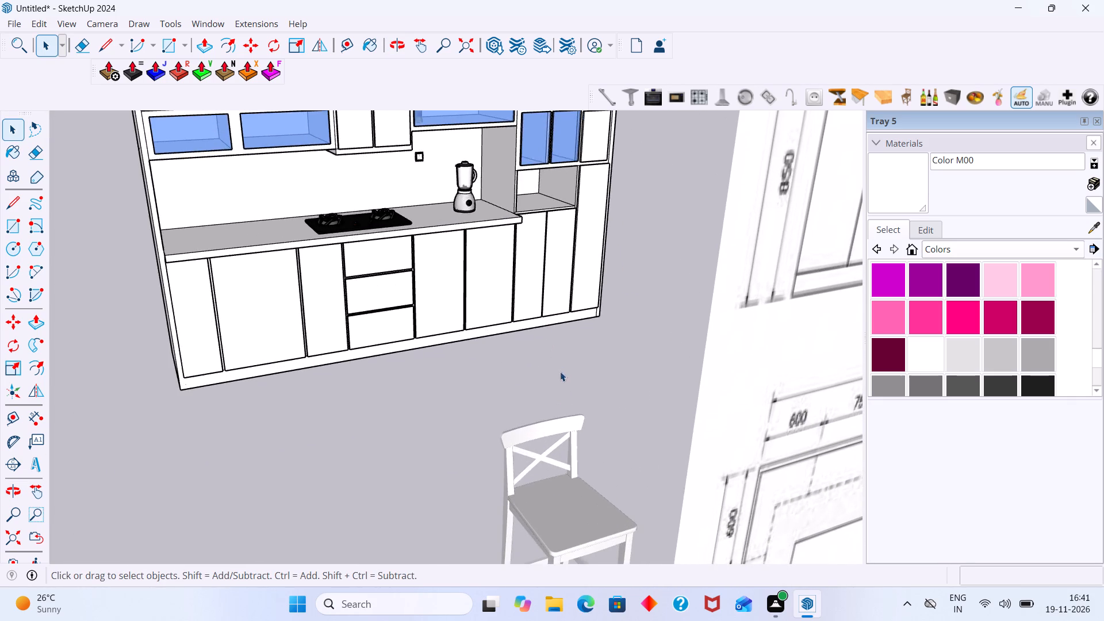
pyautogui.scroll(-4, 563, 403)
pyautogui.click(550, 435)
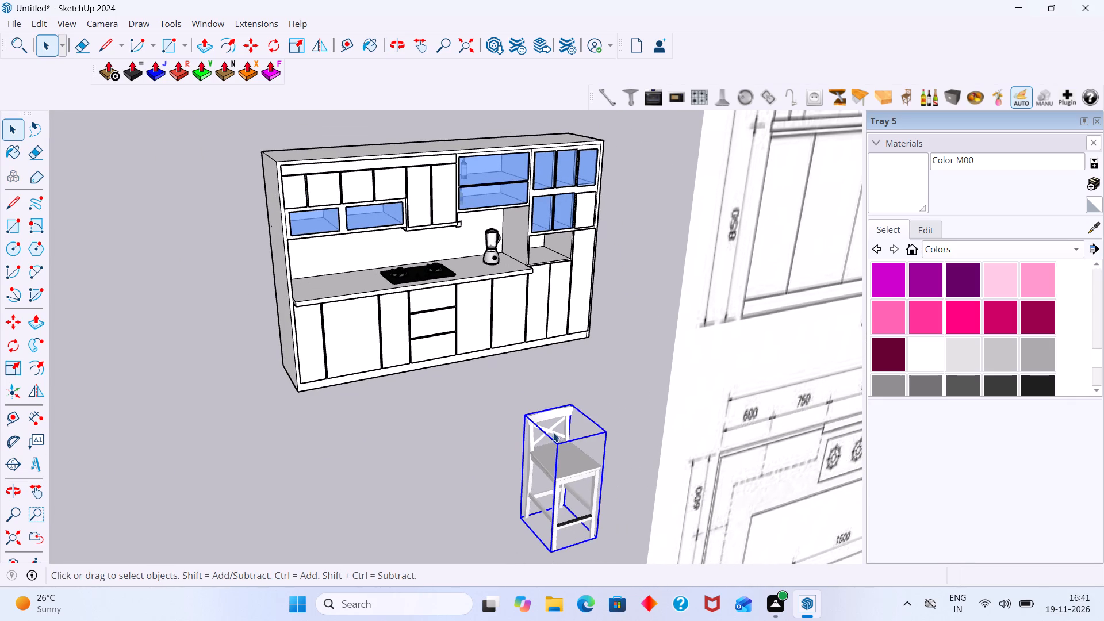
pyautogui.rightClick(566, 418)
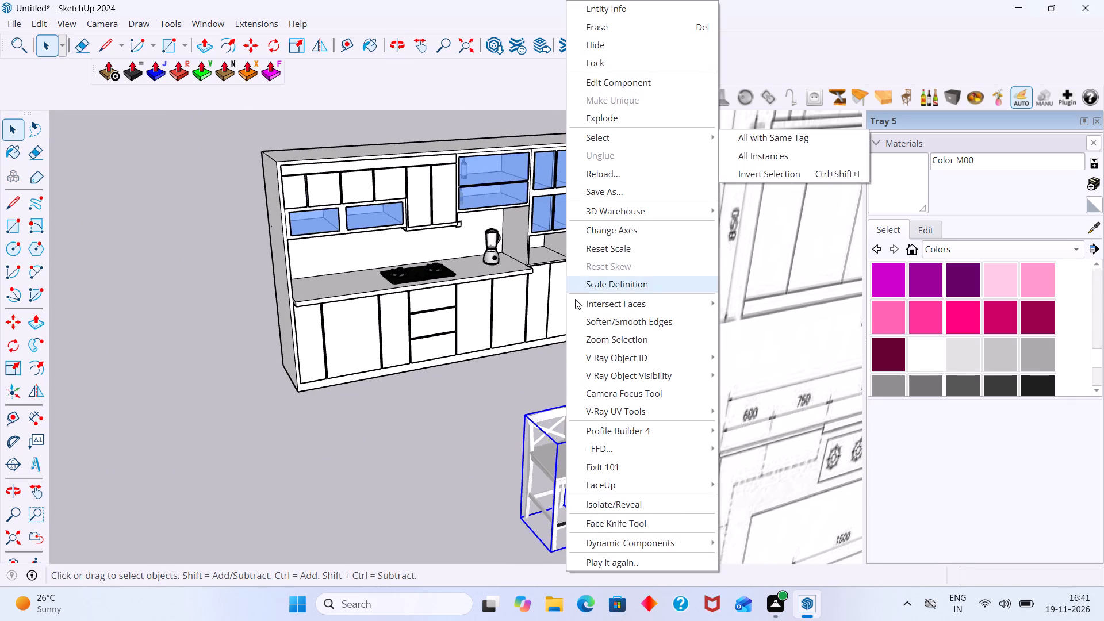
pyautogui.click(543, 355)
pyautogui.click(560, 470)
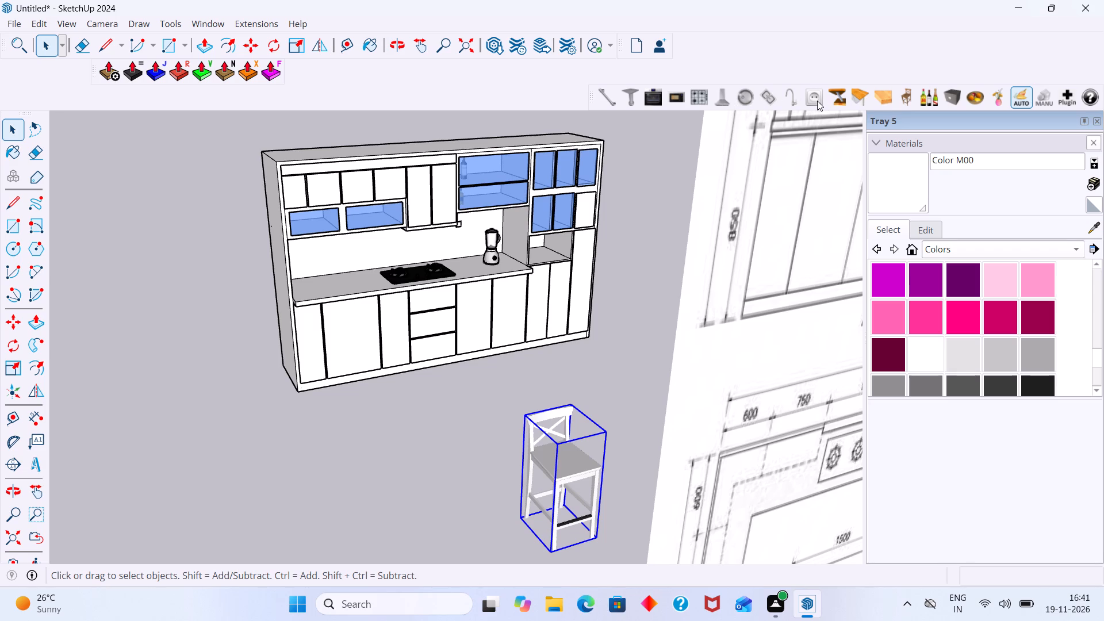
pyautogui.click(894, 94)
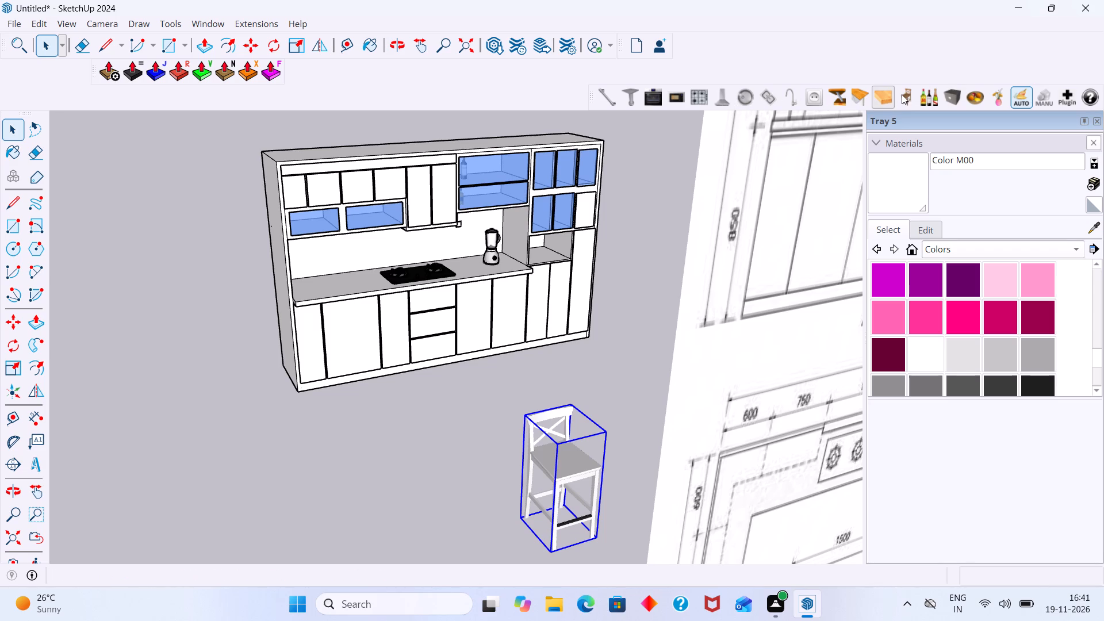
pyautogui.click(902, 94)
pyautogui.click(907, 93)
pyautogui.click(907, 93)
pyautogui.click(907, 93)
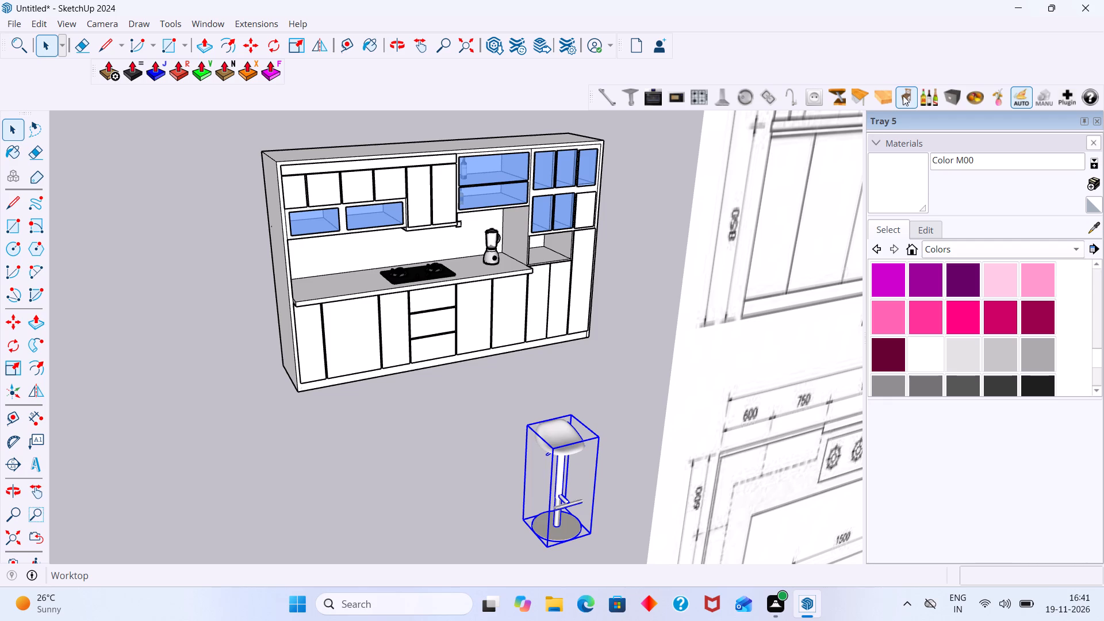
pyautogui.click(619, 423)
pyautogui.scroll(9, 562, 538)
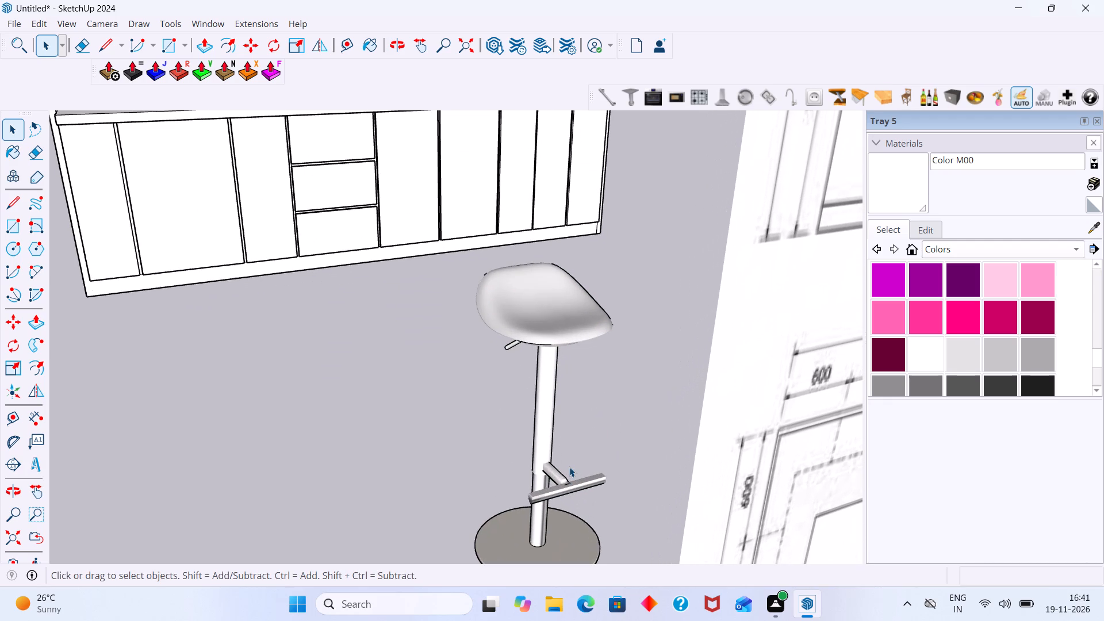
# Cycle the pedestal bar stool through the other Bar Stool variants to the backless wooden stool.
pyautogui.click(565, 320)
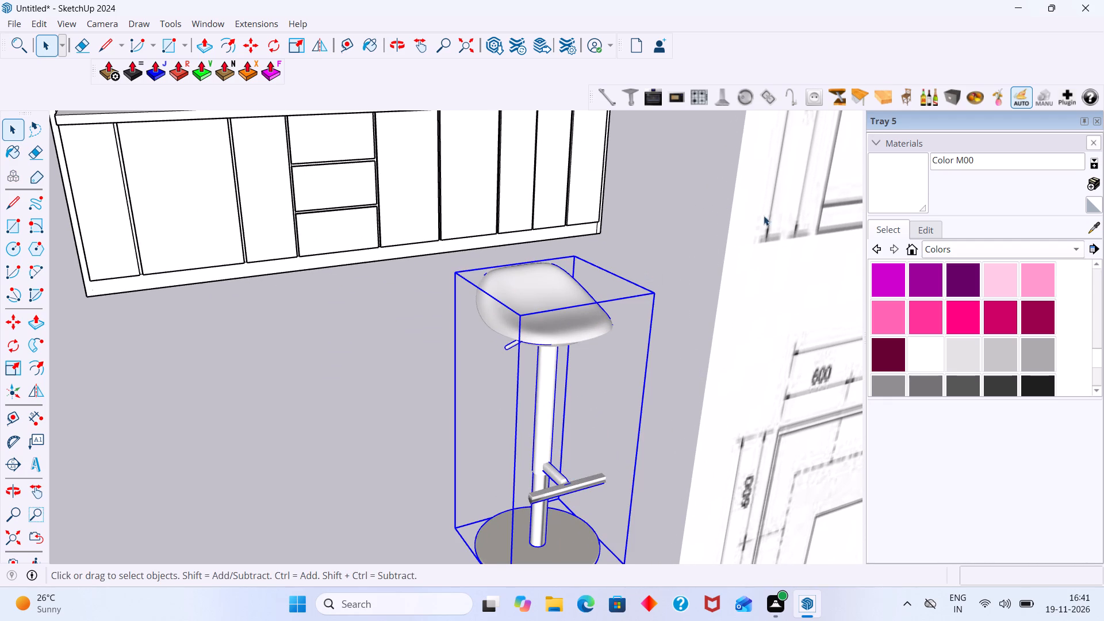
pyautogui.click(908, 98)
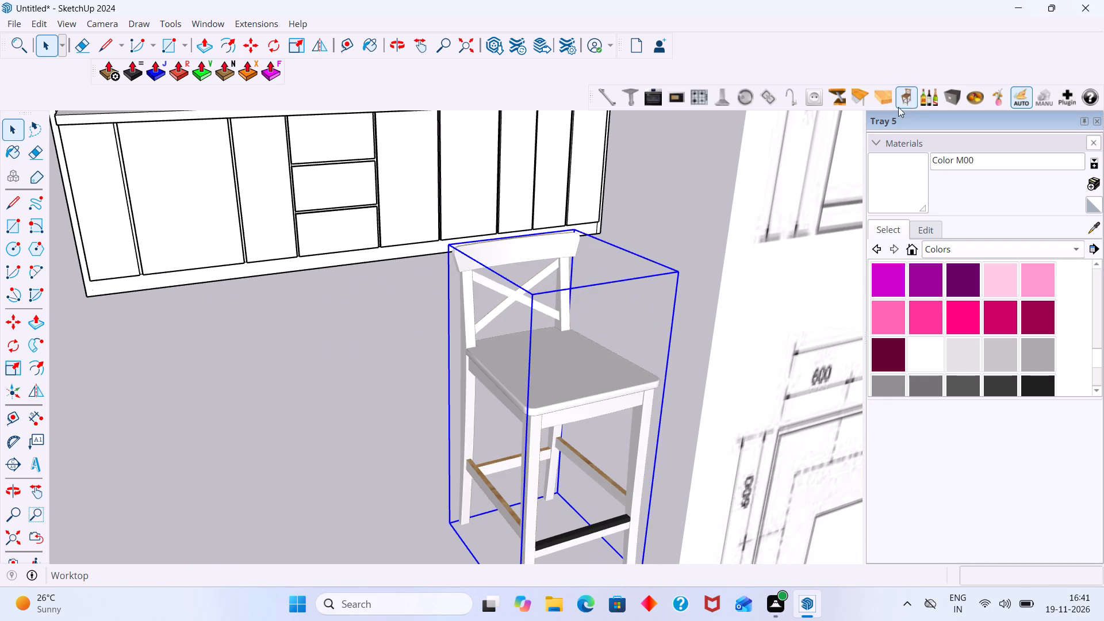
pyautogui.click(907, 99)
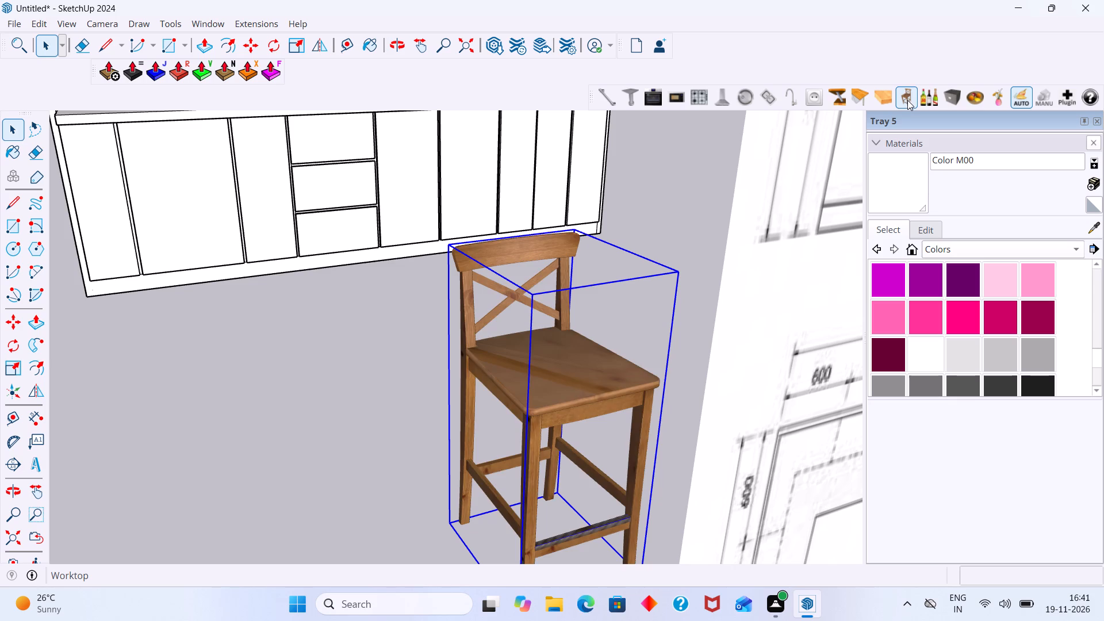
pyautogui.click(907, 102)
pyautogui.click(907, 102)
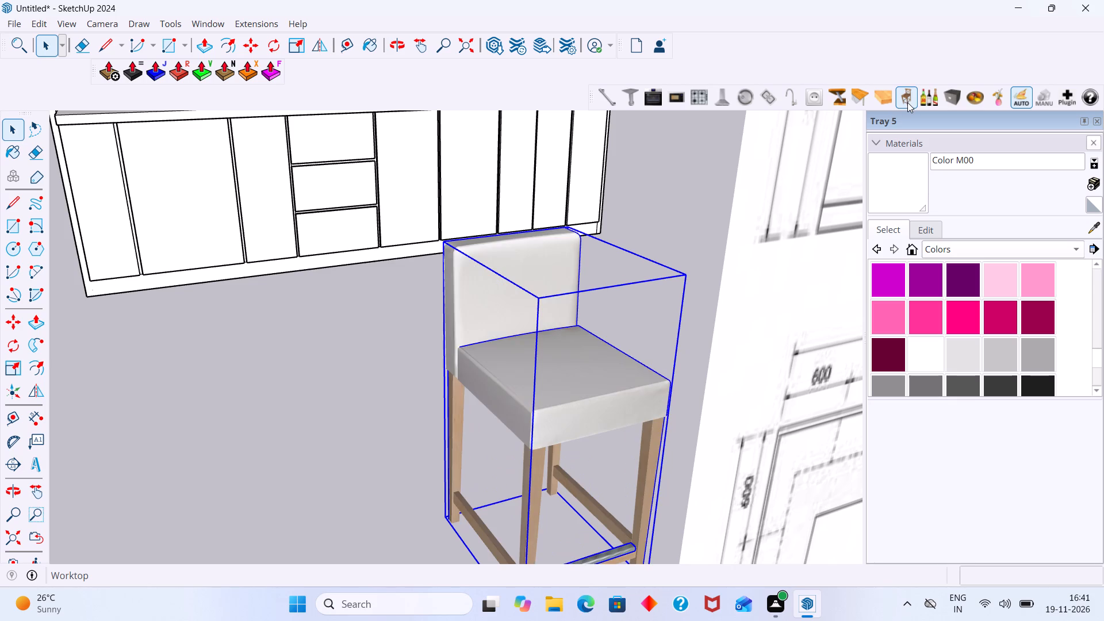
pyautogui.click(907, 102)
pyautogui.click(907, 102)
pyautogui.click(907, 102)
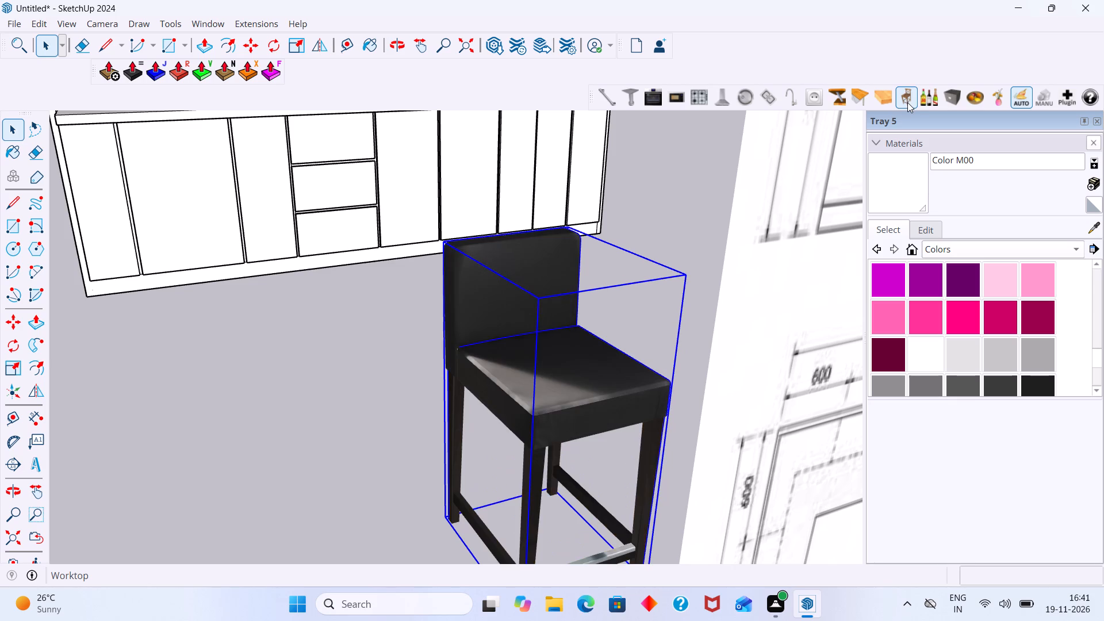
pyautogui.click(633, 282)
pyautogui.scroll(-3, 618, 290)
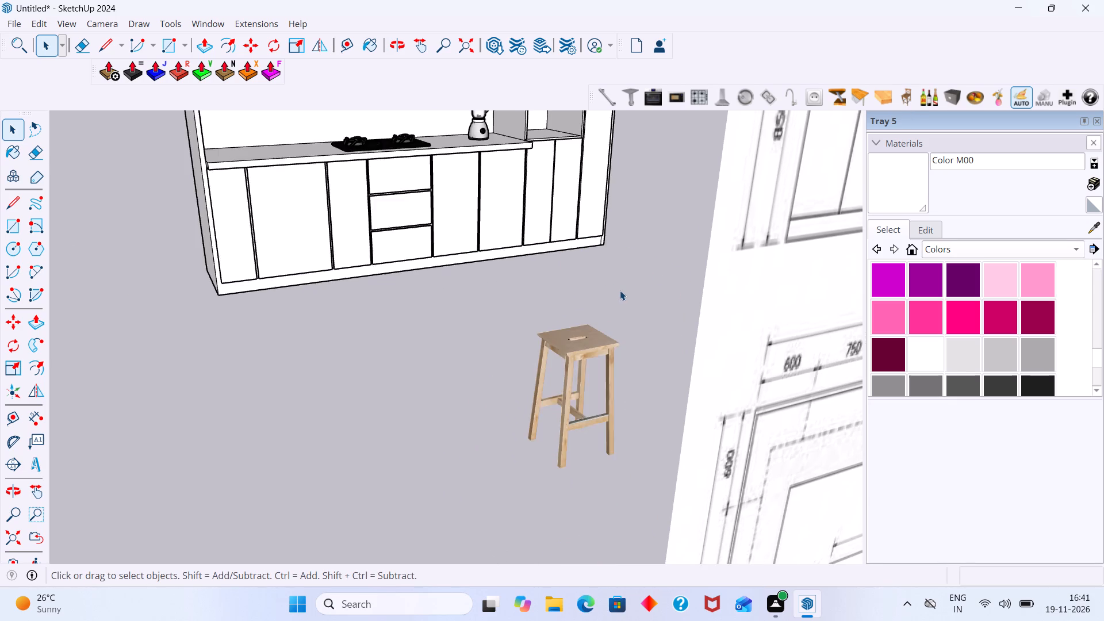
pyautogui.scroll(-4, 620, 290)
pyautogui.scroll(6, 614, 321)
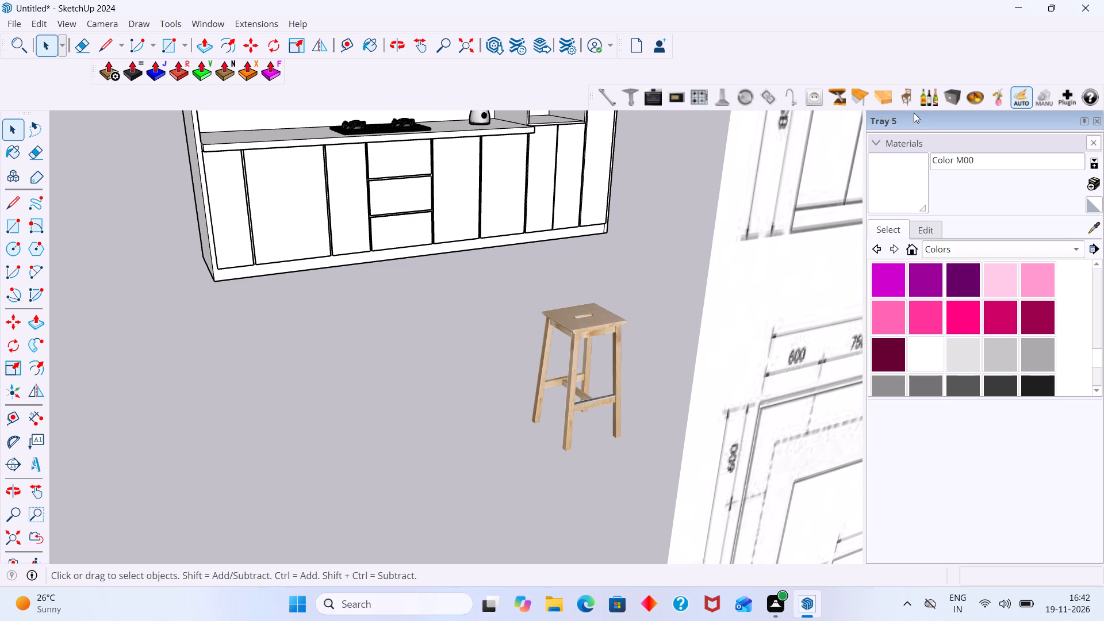
# Swap the backless wooden stool for the Bar Stool variant with a light upholstered seat and back and wooden legs.
pyautogui.click(903, 94)
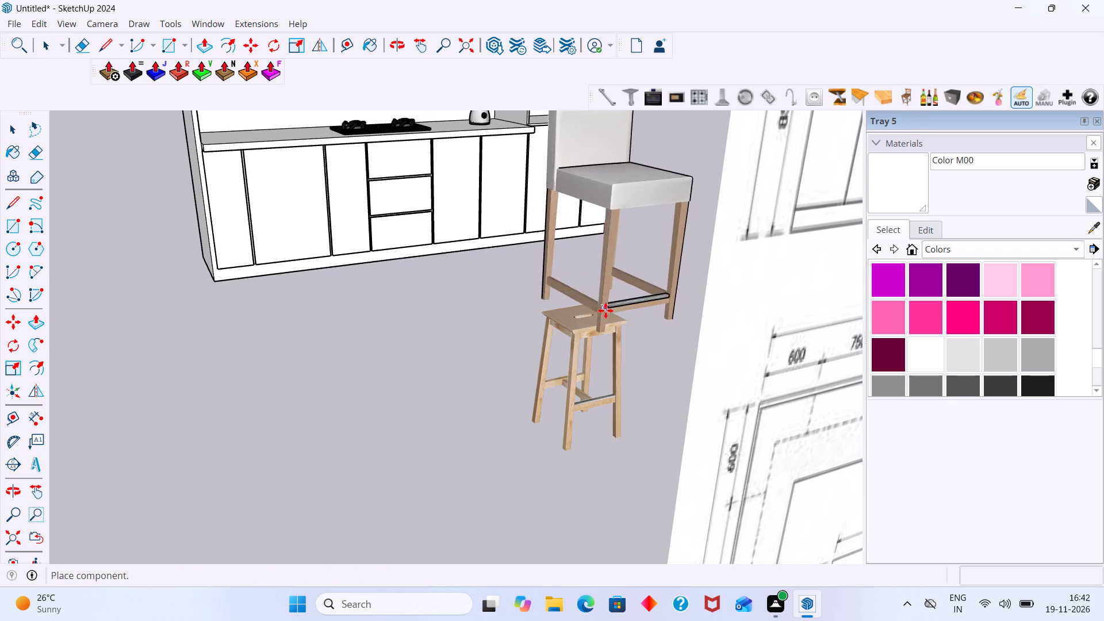
pyautogui.press('Escape')
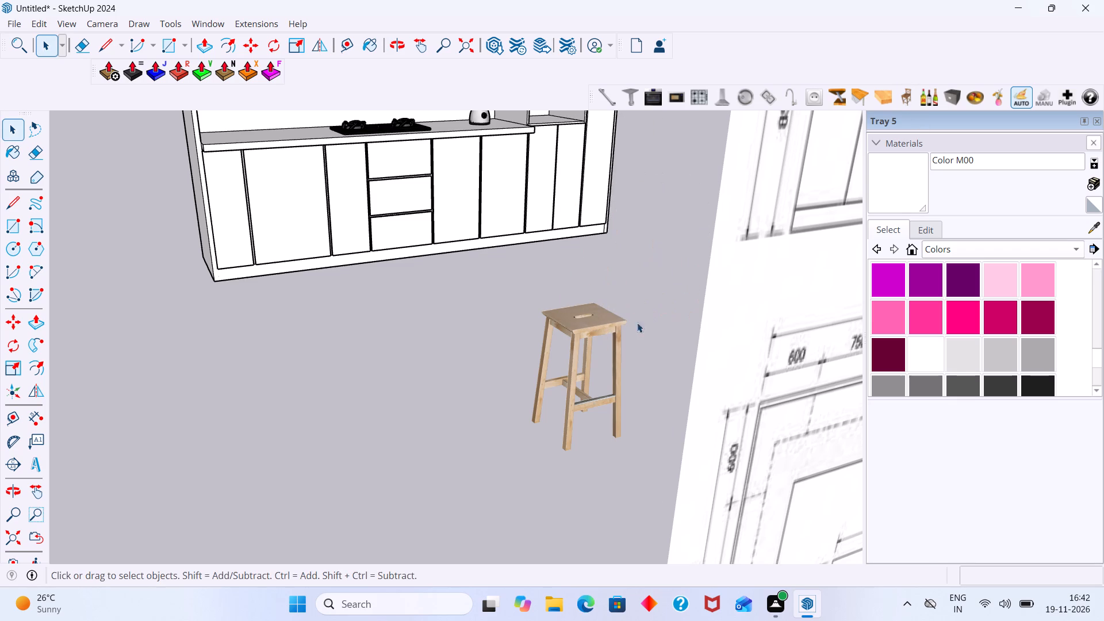
pyautogui.click(592, 348)
pyautogui.click(906, 97)
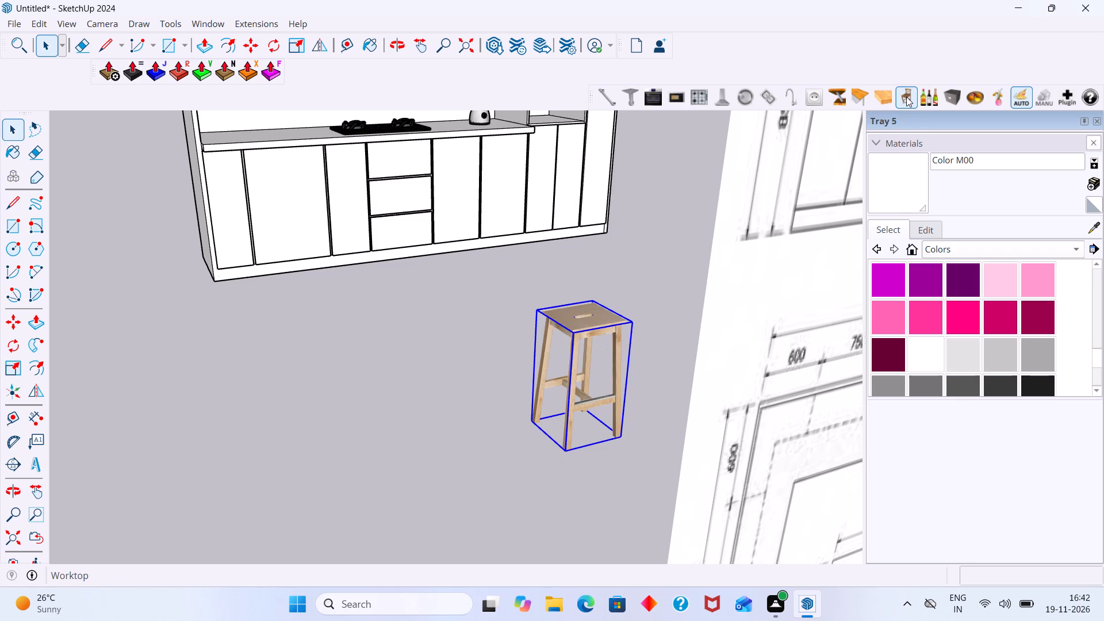
pyautogui.click(906, 97)
pyautogui.click(907, 96)
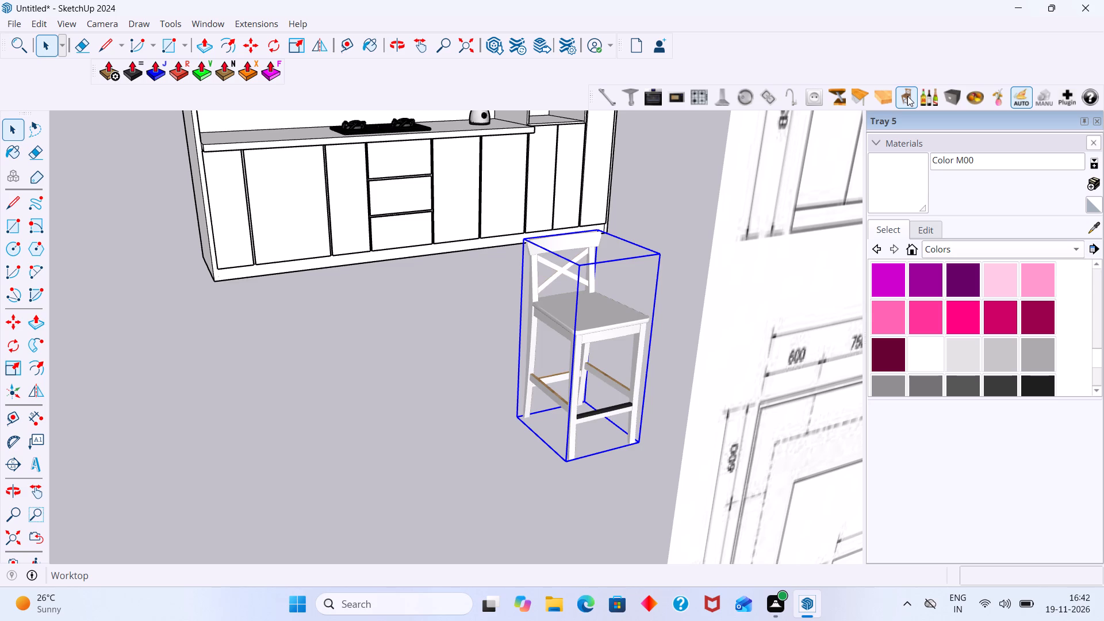
pyautogui.click(907, 96)
pyautogui.click(908, 96)
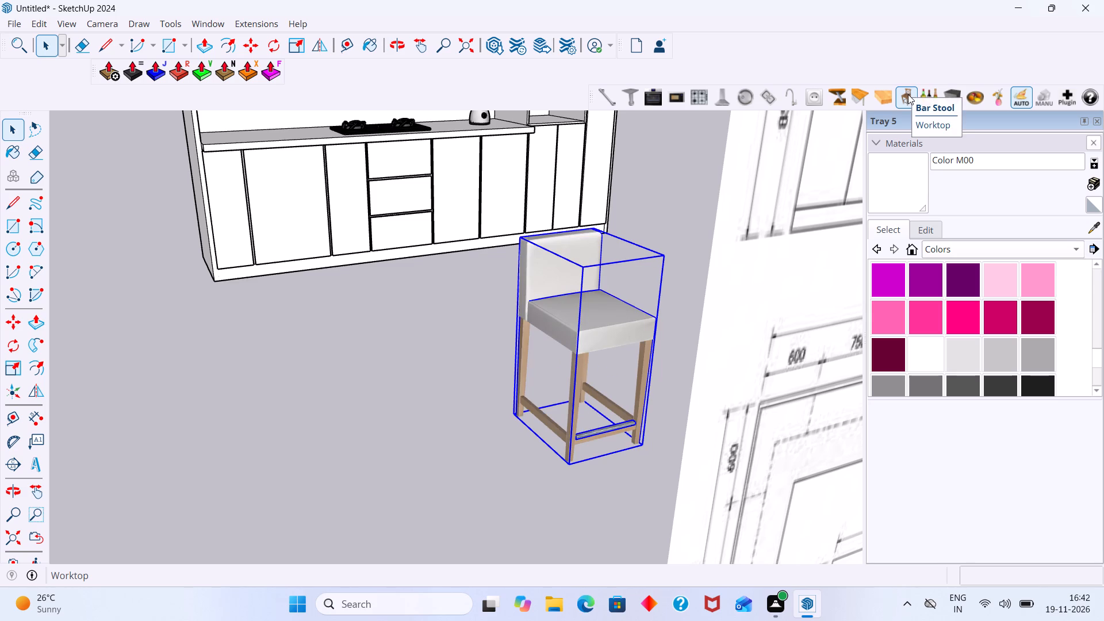
pyautogui.click(908, 94)
pyautogui.click(907, 97)
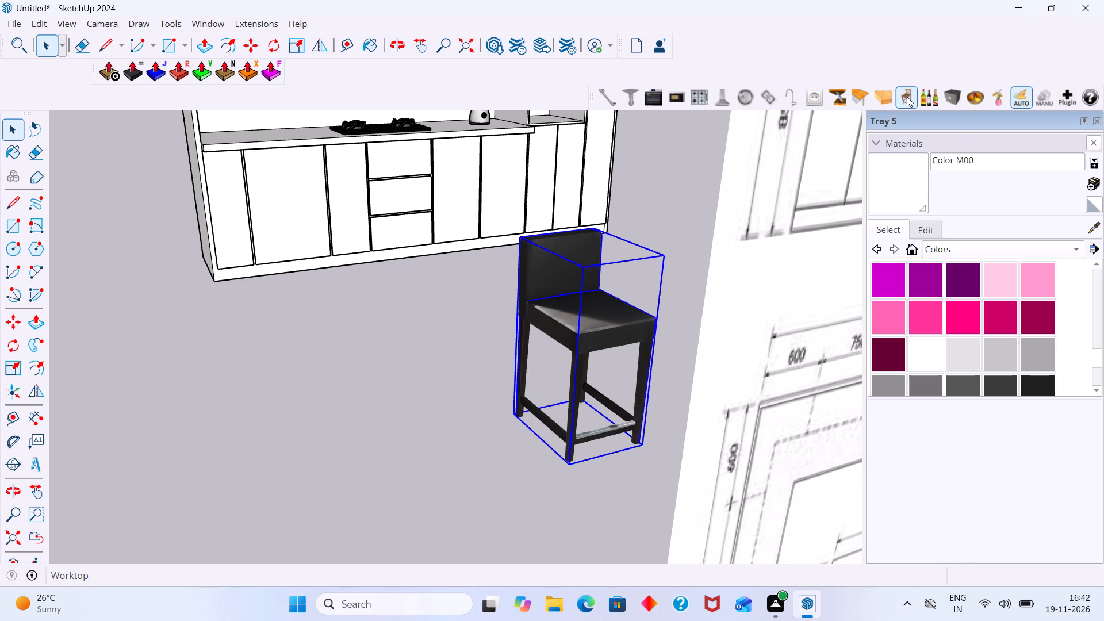
pyautogui.click(907, 97)
pyautogui.click(907, 97)
pyautogui.click(907, 97)
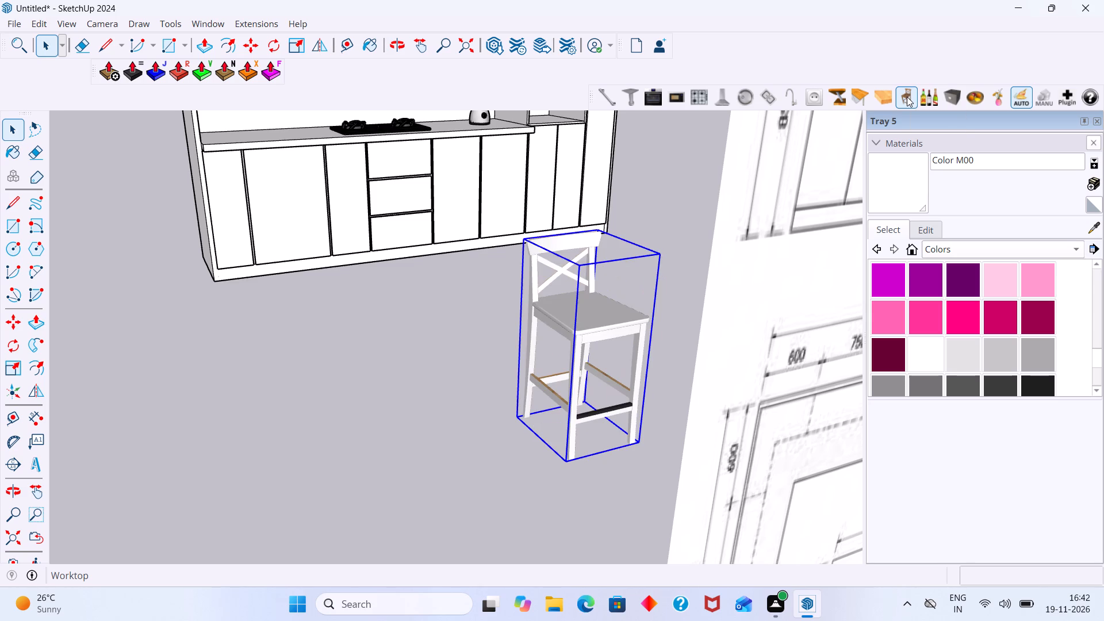
pyautogui.click(907, 97)
pyautogui.click(907, 97)
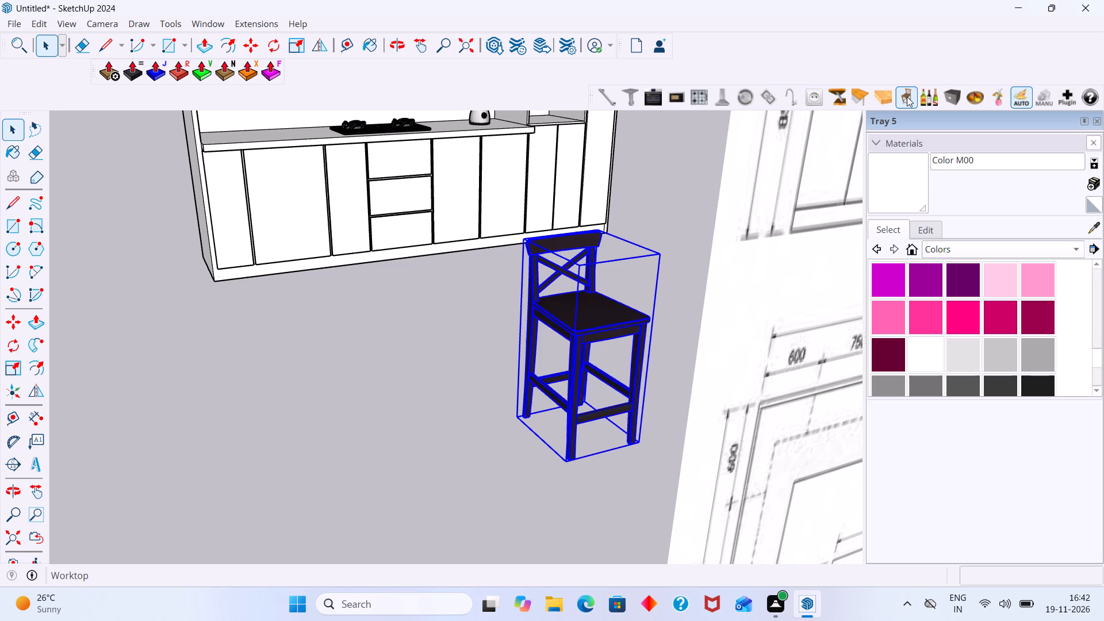
pyautogui.click(907, 97)
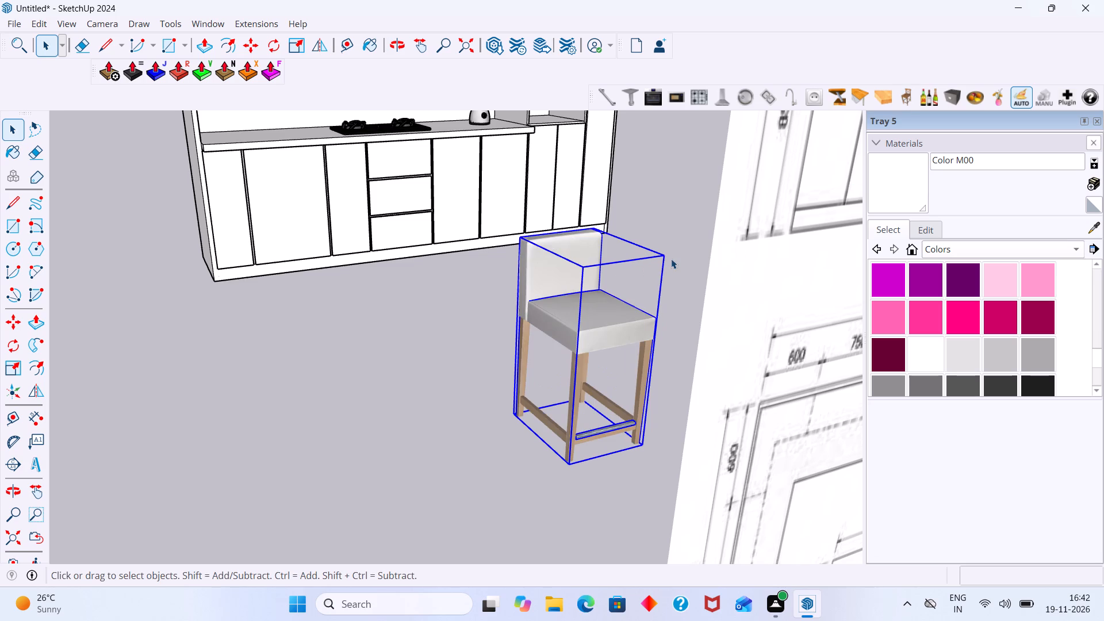
pyautogui.click(674, 258)
# Compare the kitchen unit and bar stool with the reference sheet's front elevation, plan and island elevation.
pyautogui.scroll(-6, 665, 261)
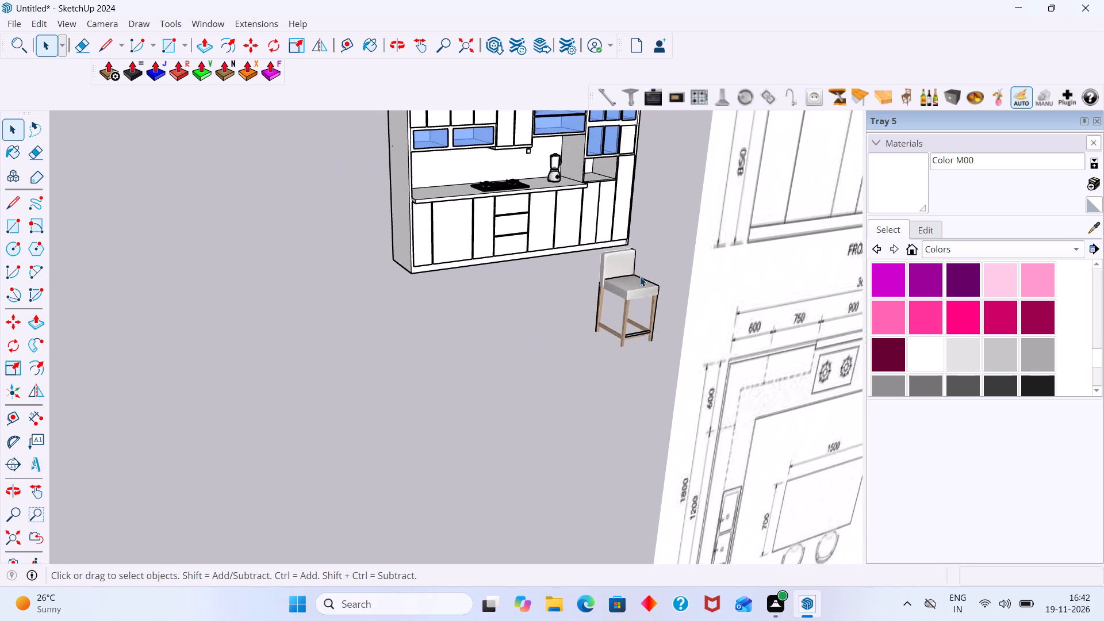
pyautogui.moveTo(640, 277); pyautogui.dragTo(546, 290, button='middle')
pyautogui.scroll(-4, 561, 294)
pyautogui.moveTo(570, 315); pyautogui.dragTo(703, 272, button='middle')
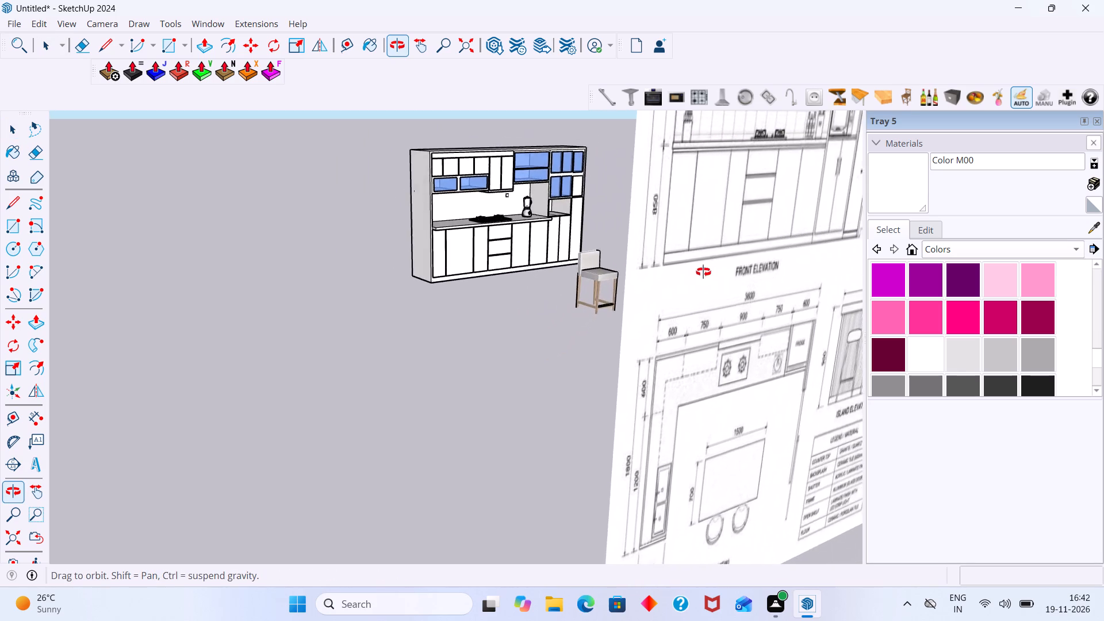
pyautogui.moveTo(703, 272); pyautogui.dragTo(704, 271, button='middle')
pyautogui.scroll(4, 597, 293)
pyautogui.scroll(-20, 595, 294)
pyautogui.scroll(-11, 595, 294)
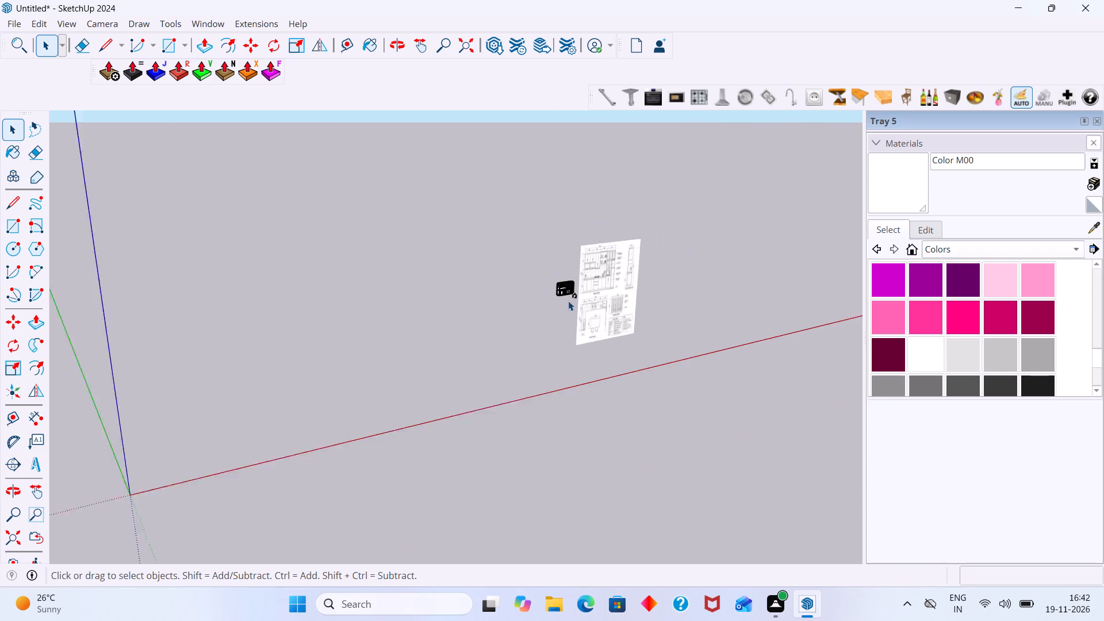
pyautogui.scroll(-5, 568, 301)
pyautogui.moveTo(562, 308); pyautogui.dragTo(532, 317, button='middle')
pyautogui.scroll(17, 612, 293)
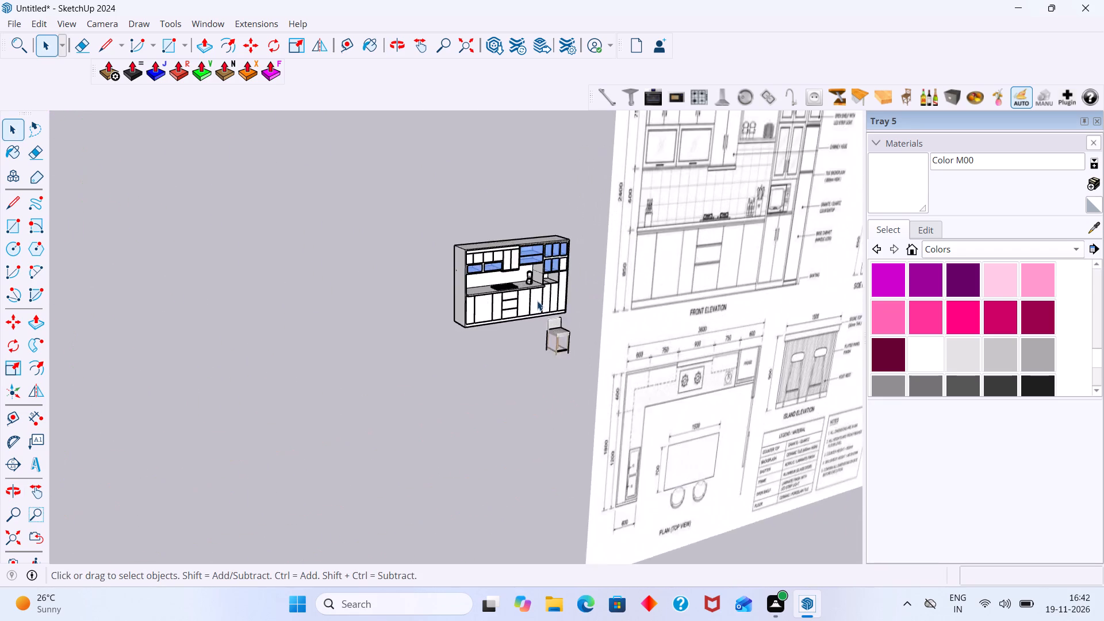
pyautogui.scroll(14, 537, 301)
pyautogui.scroll(-8, 557, 310)
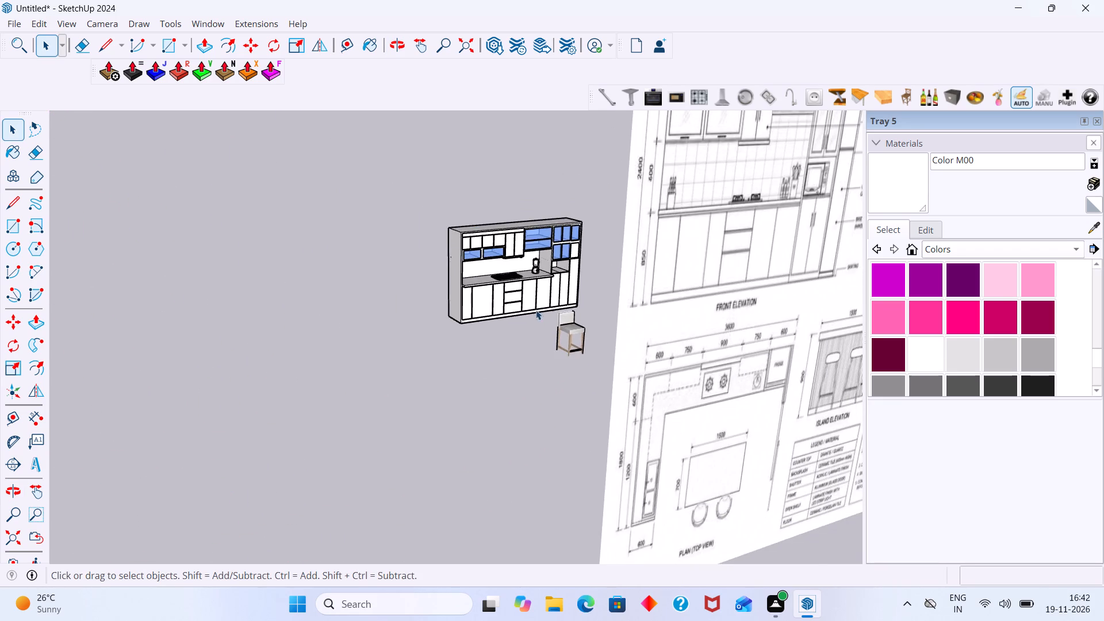
pyautogui.moveTo(528, 312); pyautogui.dragTo(417, 335, button='middle')
pyautogui.scroll(5, 532, 332)
pyautogui.moveTo(534, 325); pyautogui.dragTo(565, 293, button='middle')
pyautogui.scroll(1, 565, 293)
pyautogui.scroll(-7, 565, 293)
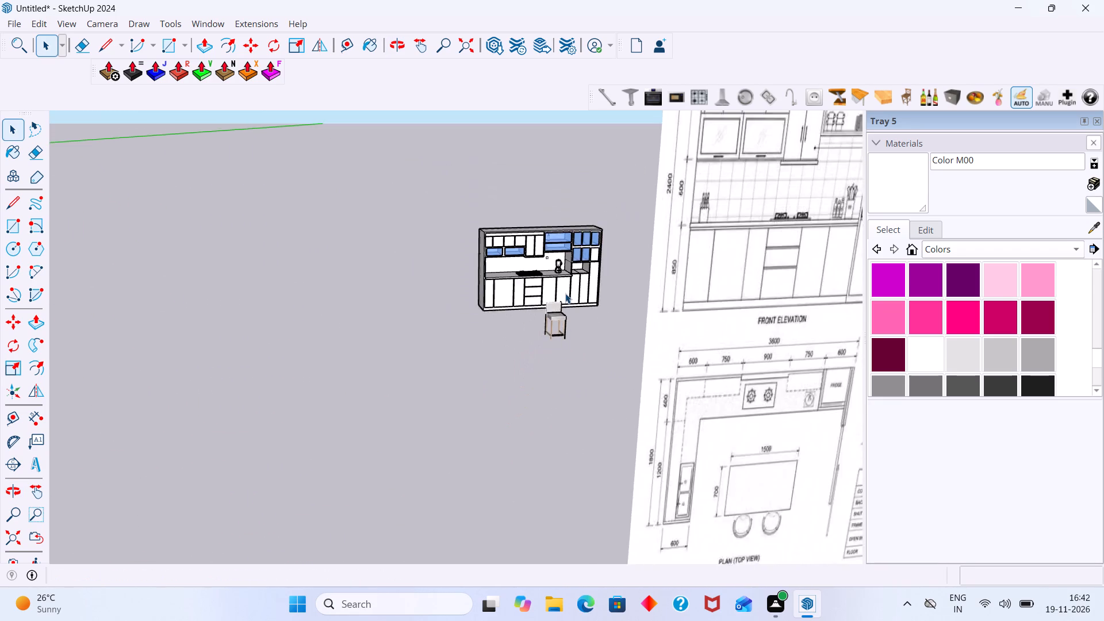
pyautogui.scroll(-3, 565, 293)
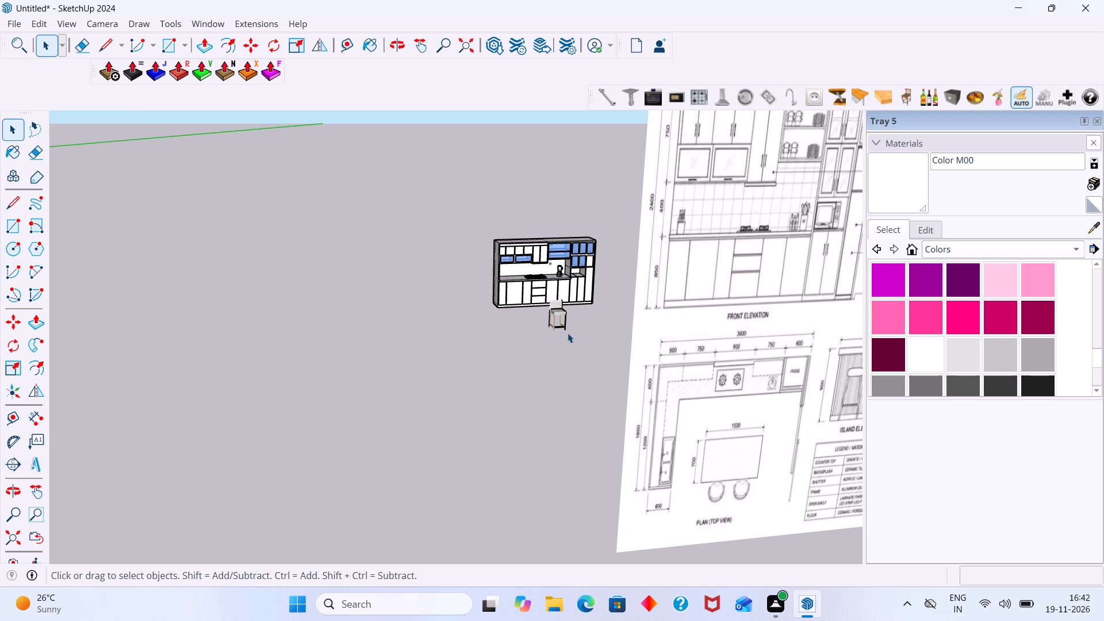
pyautogui.keyDown('shift'); pyautogui.moveTo(558, 315); pyautogui.dragTo(536, 299, button='middle'); pyautogui.keyUp('shift')
pyautogui.scroll(-2, 534, 299)
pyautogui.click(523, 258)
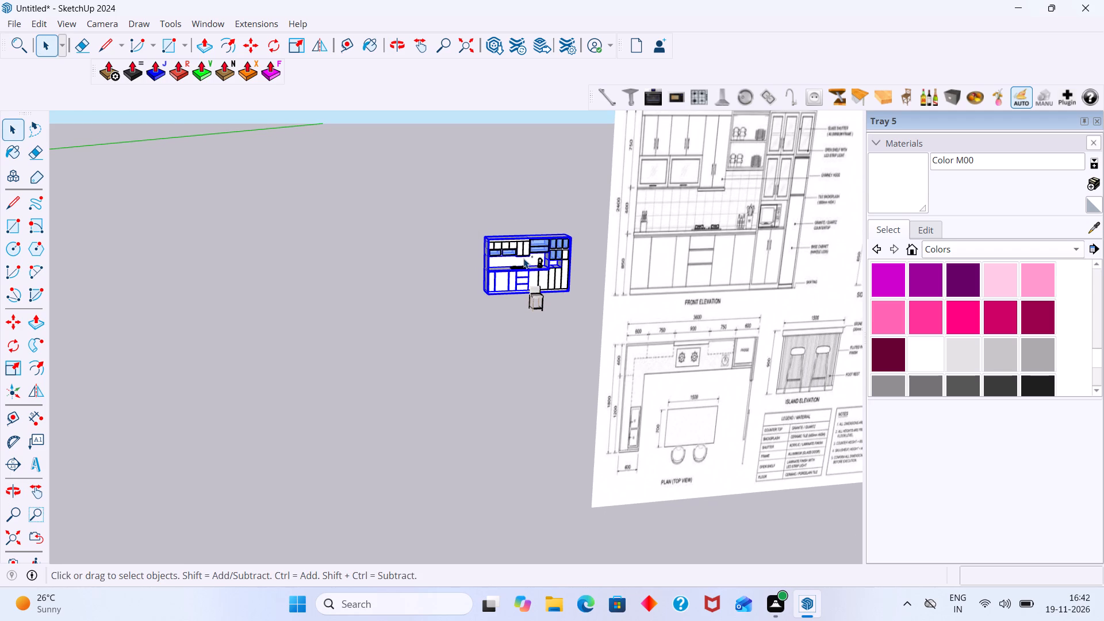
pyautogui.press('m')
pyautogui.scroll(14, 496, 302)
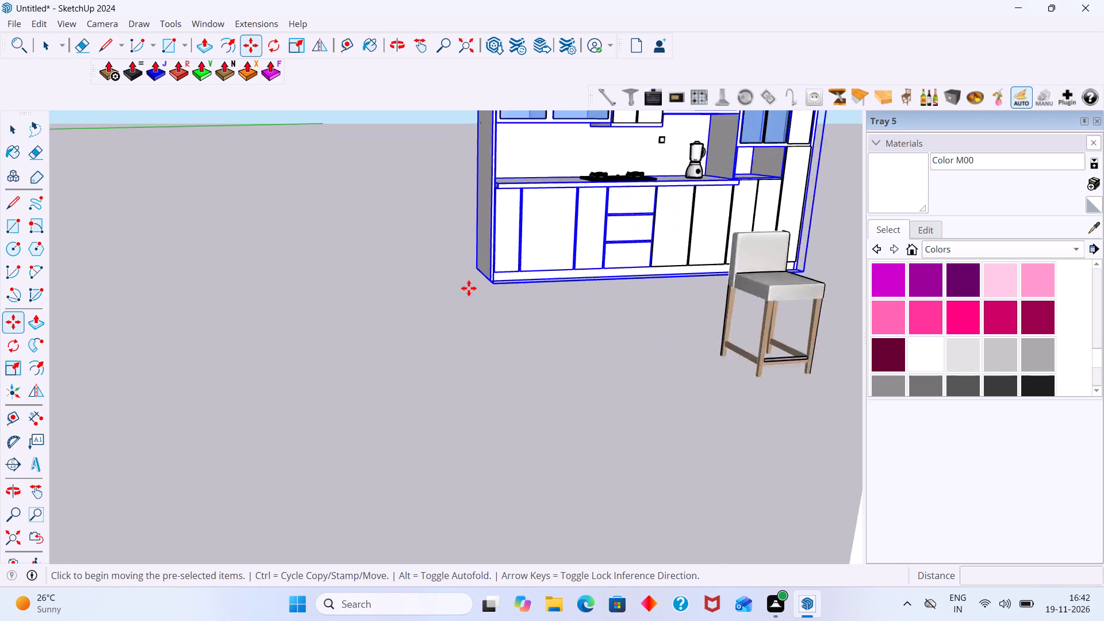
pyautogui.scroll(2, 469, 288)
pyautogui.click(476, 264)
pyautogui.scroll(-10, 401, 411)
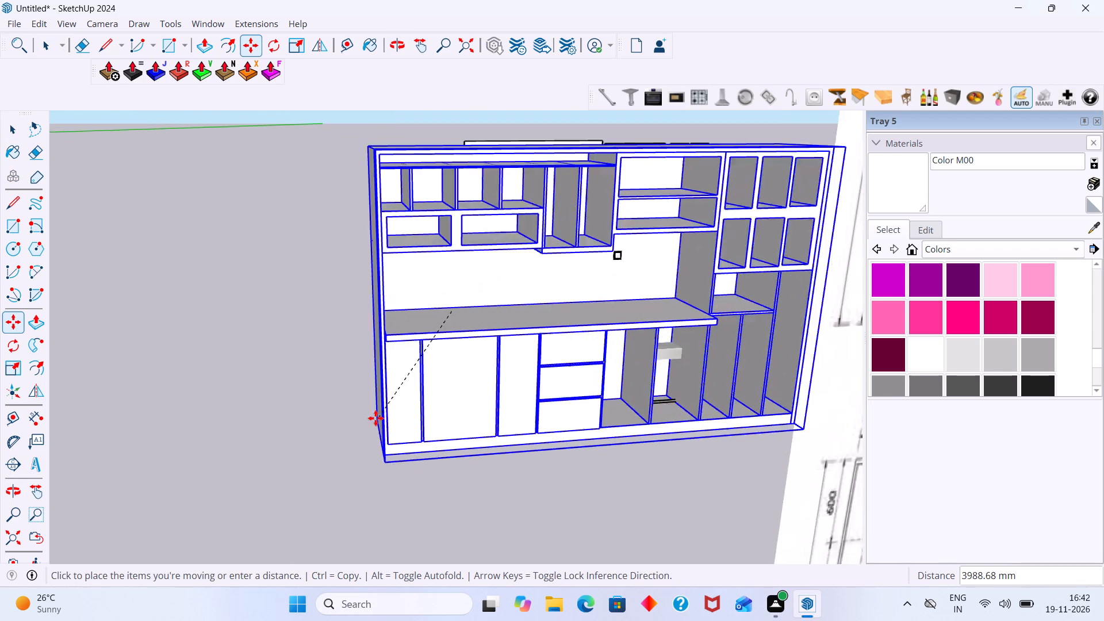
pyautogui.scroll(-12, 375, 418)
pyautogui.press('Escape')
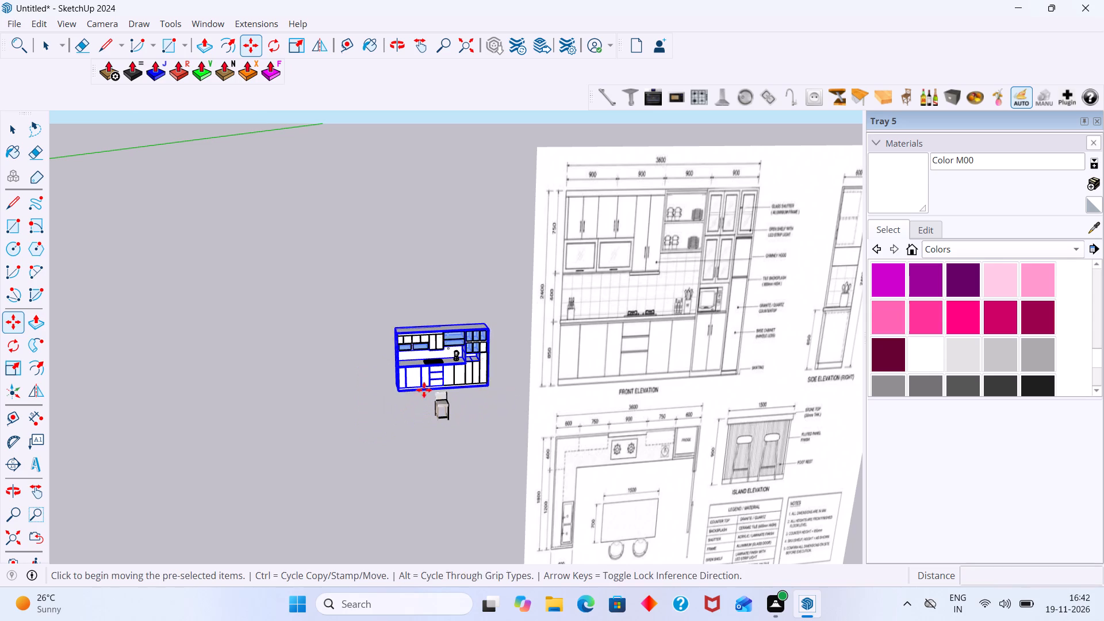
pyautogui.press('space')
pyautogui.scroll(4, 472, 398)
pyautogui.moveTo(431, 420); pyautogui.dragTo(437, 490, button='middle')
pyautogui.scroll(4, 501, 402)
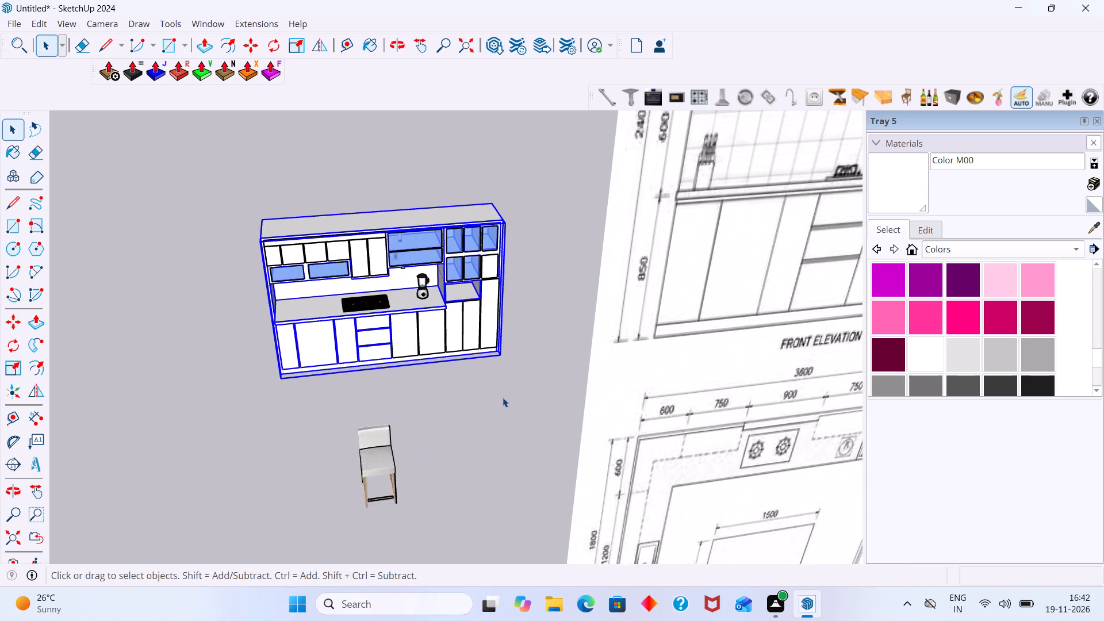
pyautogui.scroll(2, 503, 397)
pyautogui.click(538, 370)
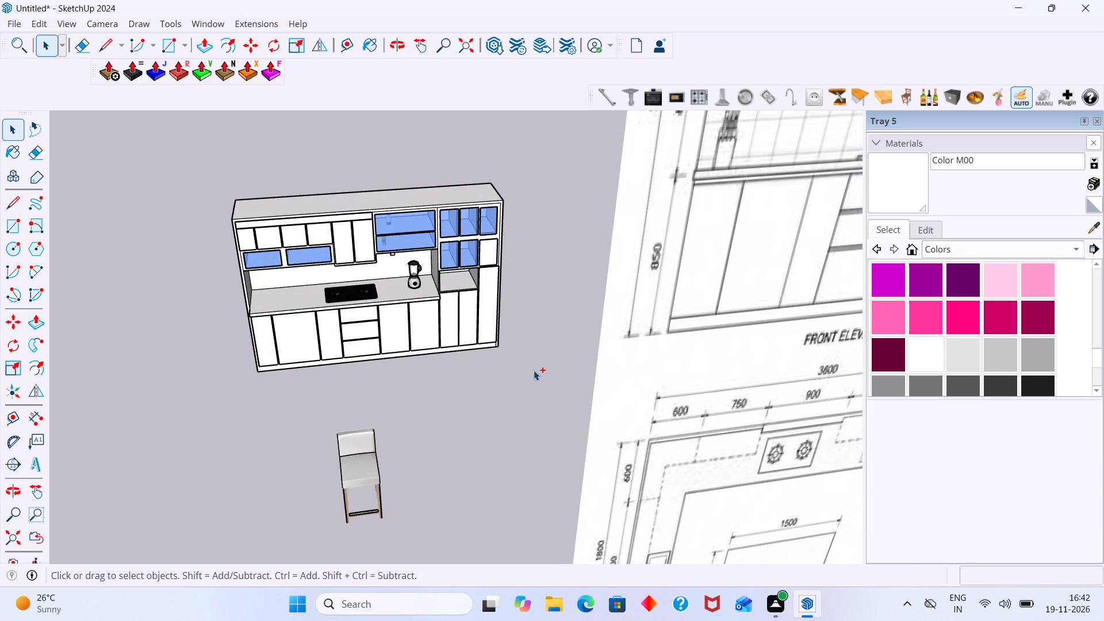
# Move the whole model, including the reference sheet, so the cabinet unit's back bottom corner sits on the axes origin.
pyautogui.hotkey('ctrl', 'a')
pyautogui.scroll(-9, 459, 428)
pyautogui.moveTo(438, 431); pyautogui.dragTo(469, 369, button='middle')
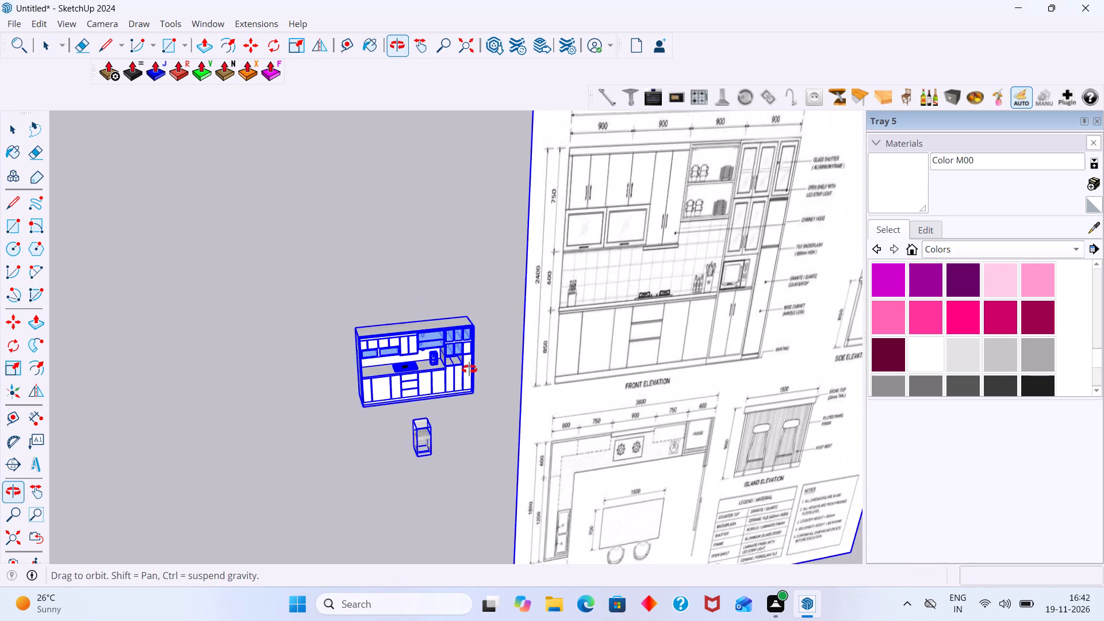
pyautogui.moveTo(469, 369); pyautogui.dragTo(480, 347, button='middle')
pyautogui.scroll(2, 438, 378)
pyautogui.press('m')
pyautogui.scroll(12, 337, 415)
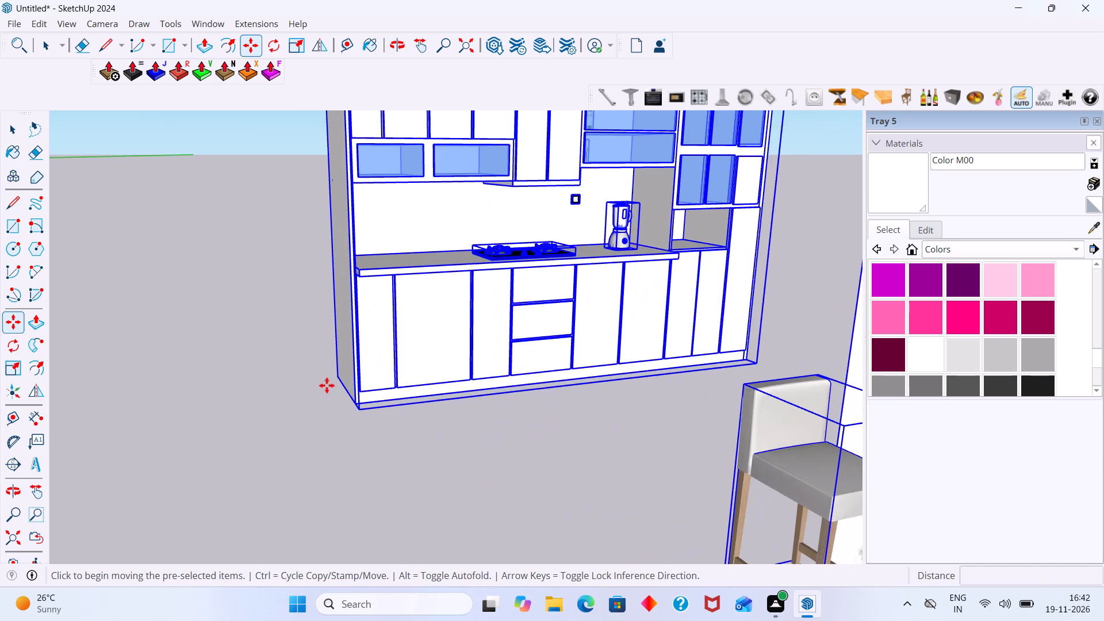
pyautogui.click(338, 377)
pyautogui.scroll(-12, 329, 438)
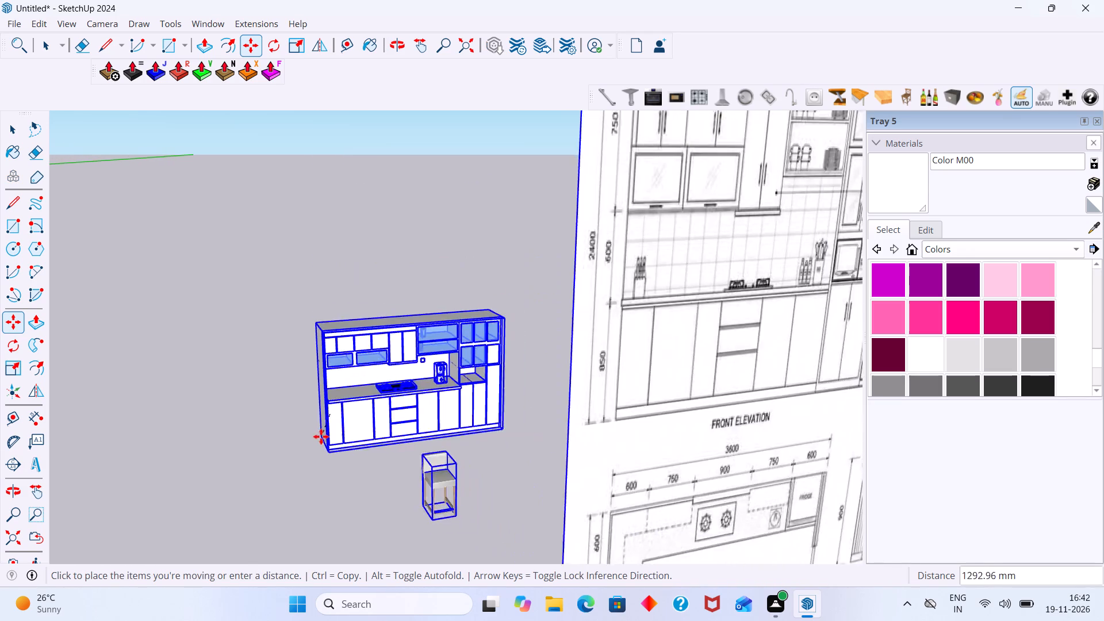
pyautogui.scroll(-7, 321, 436)
pyautogui.moveTo(305, 455); pyautogui.dragTo(541, 346, button='middle')
pyautogui.scroll(-9, 534, 351)
pyautogui.keyDown('shift'); pyautogui.moveTo(457, 442); pyautogui.dragTo(666, 279, button='middle'); pyautogui.keyUp('shift')
pyautogui.scroll(-6, 637, 297)
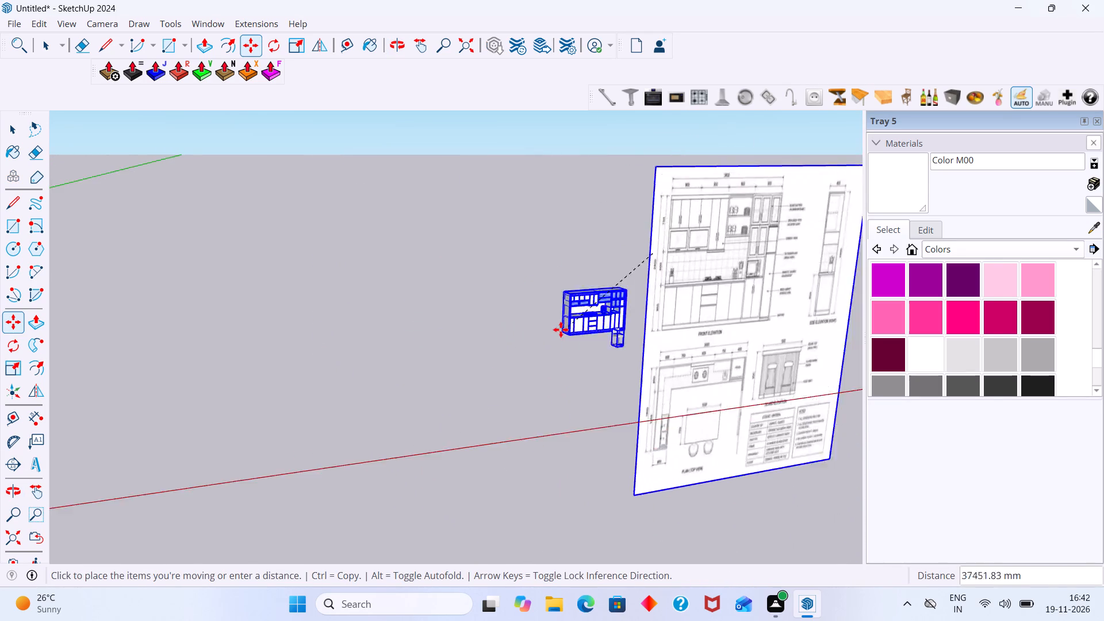
pyautogui.scroll(-6, 561, 329)
pyautogui.keyDown('shift'); pyautogui.moveTo(421, 412); pyautogui.dragTo(726, 299, button='middle'); pyautogui.keyUp('shift')
pyautogui.moveTo(332, 333); pyautogui.dragTo(611, 277, button='middle')
pyautogui.scroll(3, 463, 281)
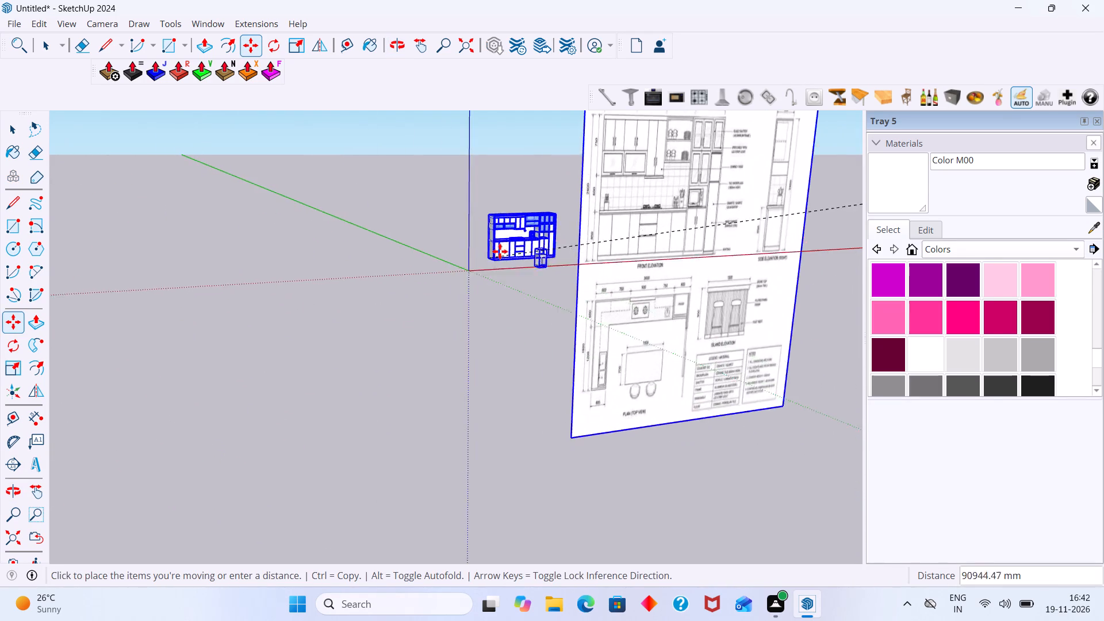
pyautogui.scroll(14, 500, 251)
pyautogui.scroll(-4, 444, 337)
pyautogui.keyDown('shift'); pyautogui.moveTo(480, 321); pyautogui.dragTo(673, 235, button='middle'); pyautogui.keyUp('shift')
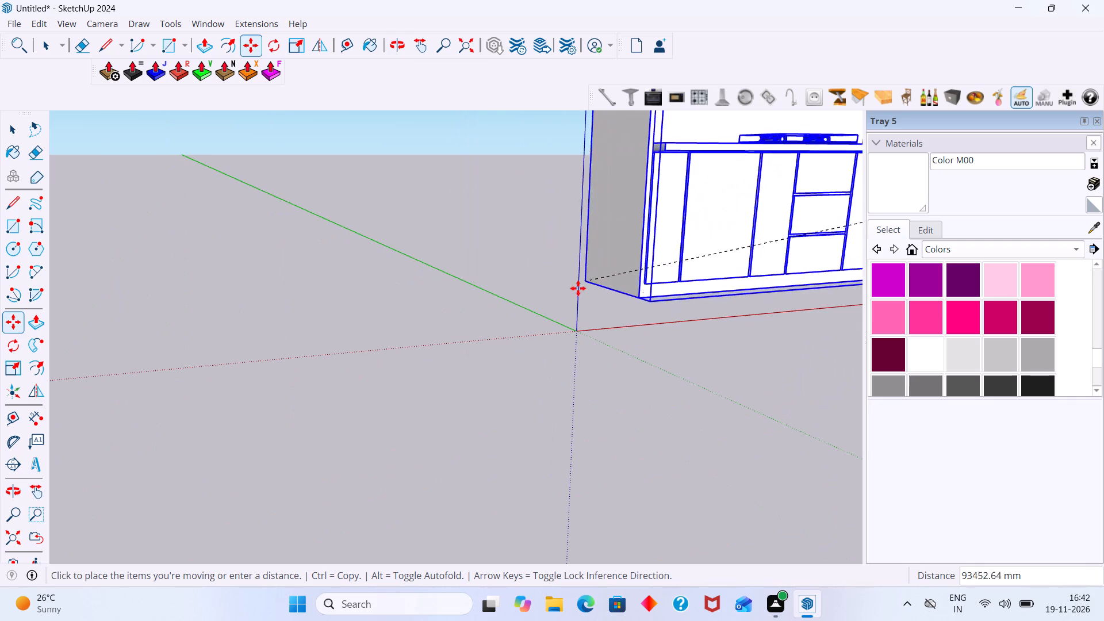
pyautogui.click(574, 329)
pyautogui.press('space')
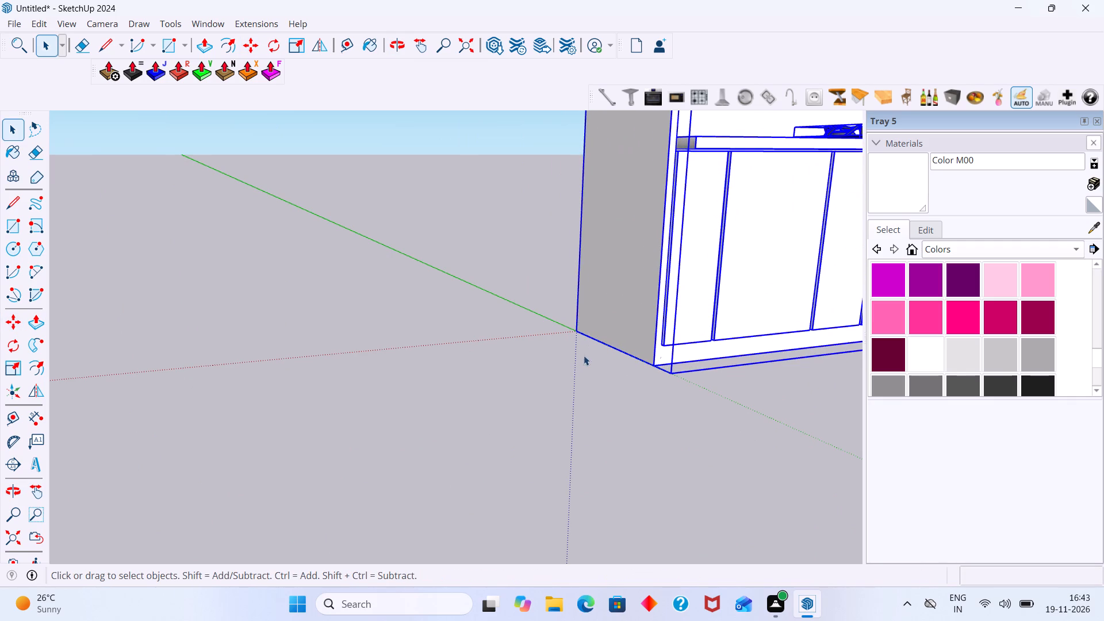
pyautogui.click(580, 361)
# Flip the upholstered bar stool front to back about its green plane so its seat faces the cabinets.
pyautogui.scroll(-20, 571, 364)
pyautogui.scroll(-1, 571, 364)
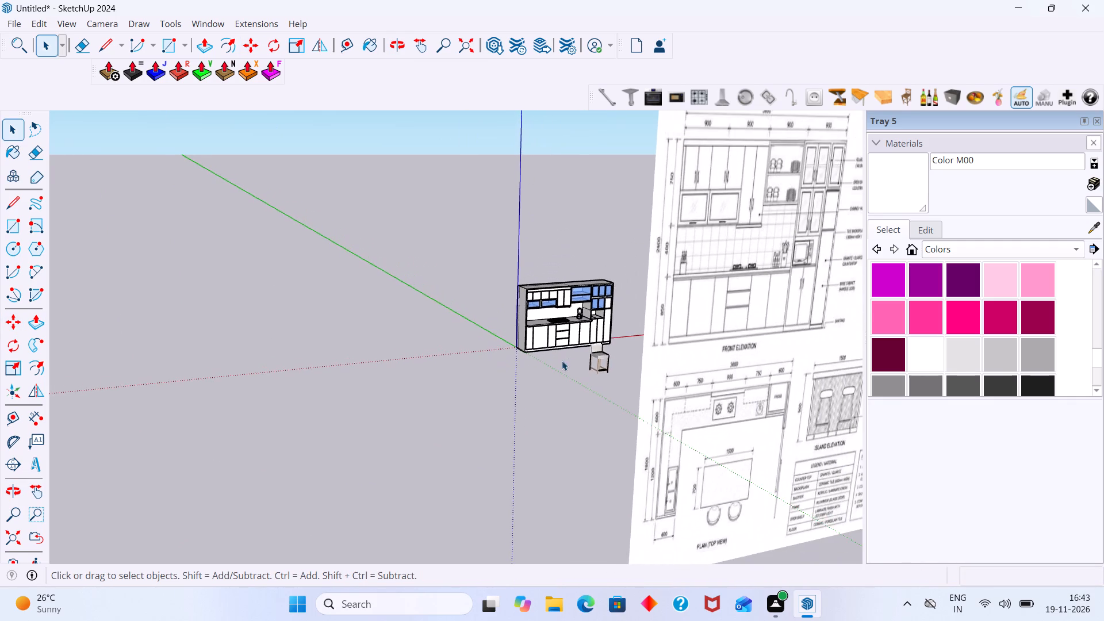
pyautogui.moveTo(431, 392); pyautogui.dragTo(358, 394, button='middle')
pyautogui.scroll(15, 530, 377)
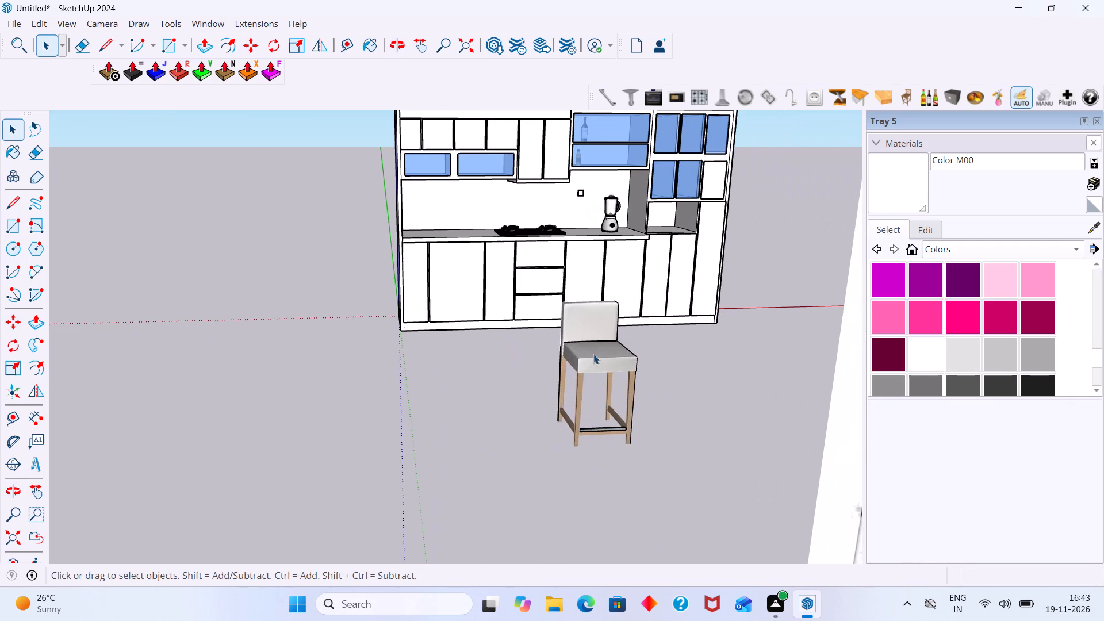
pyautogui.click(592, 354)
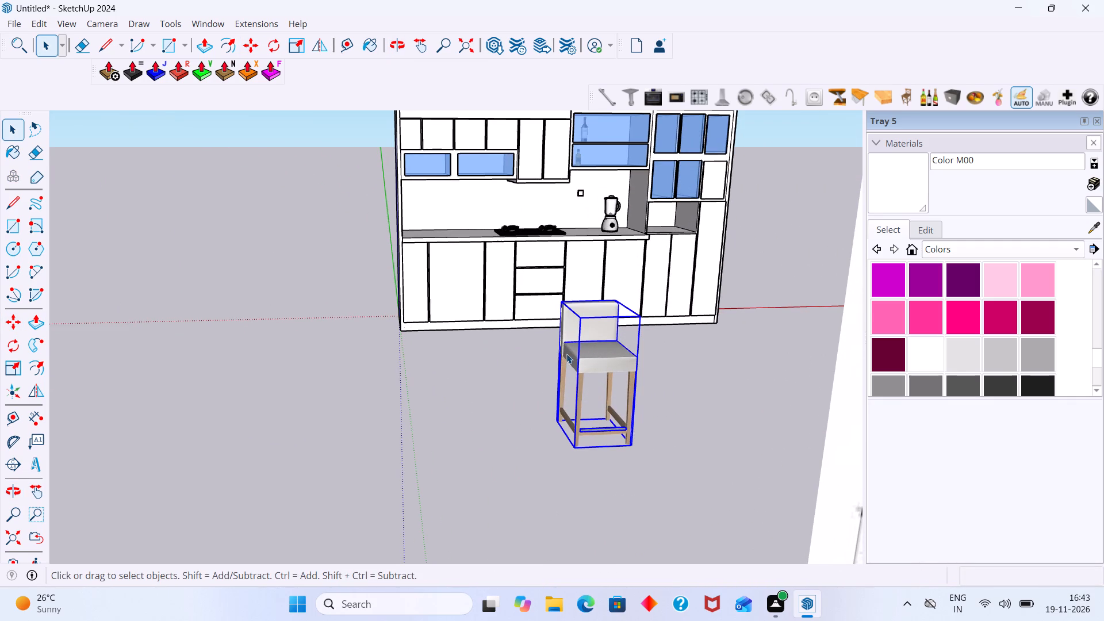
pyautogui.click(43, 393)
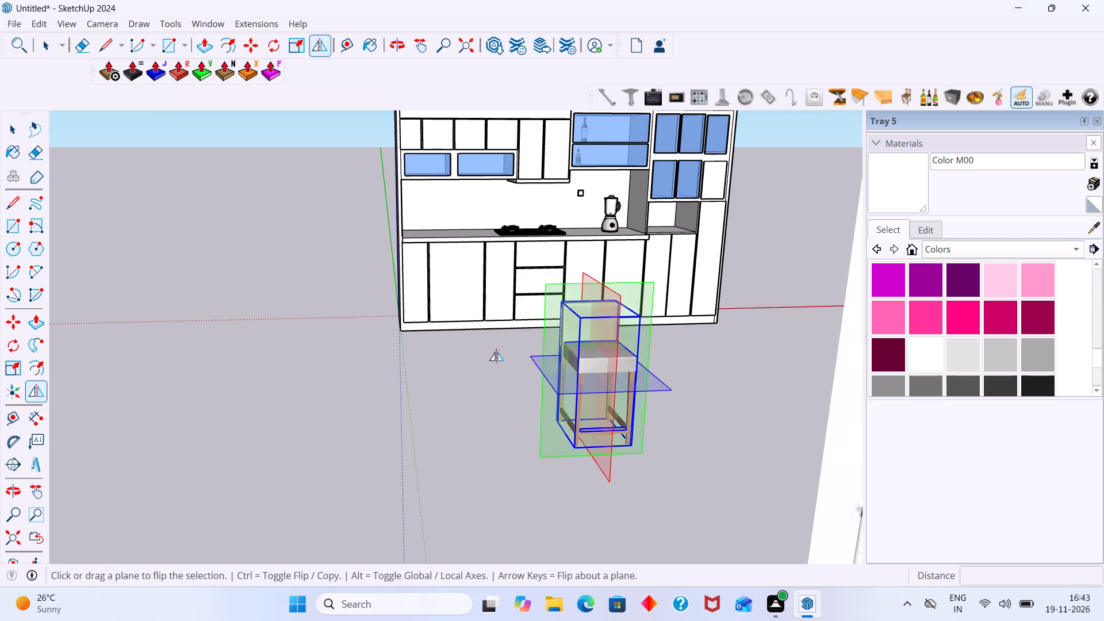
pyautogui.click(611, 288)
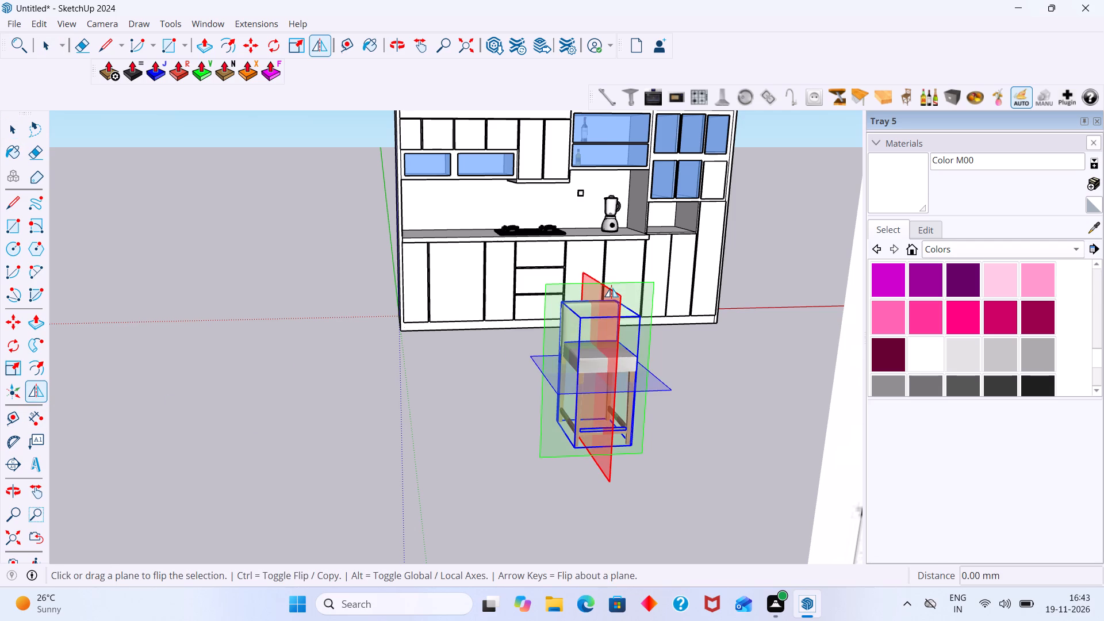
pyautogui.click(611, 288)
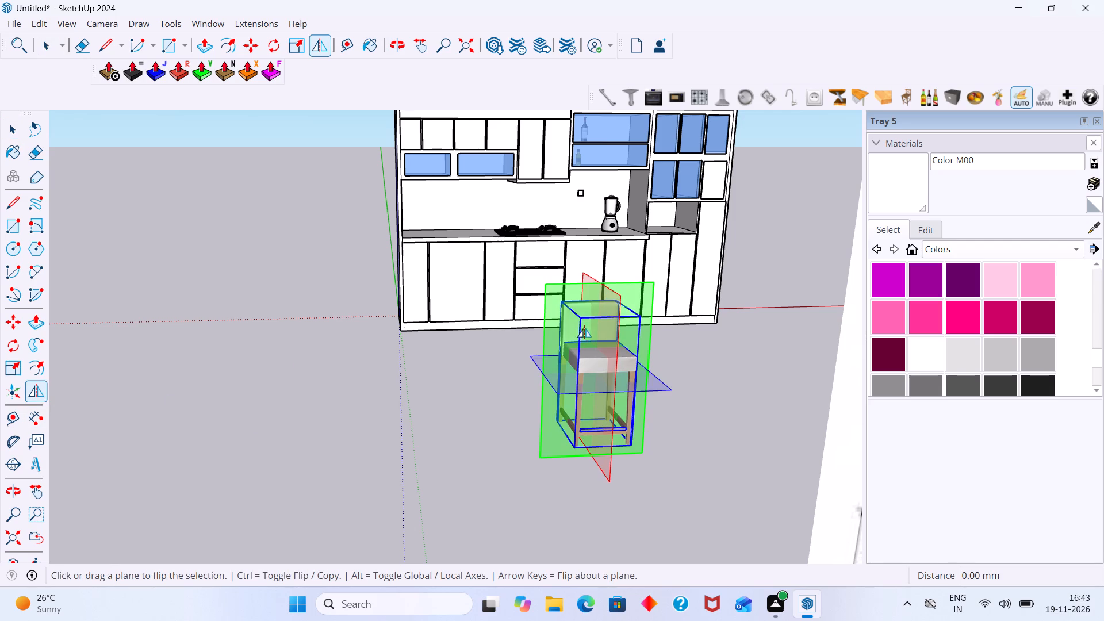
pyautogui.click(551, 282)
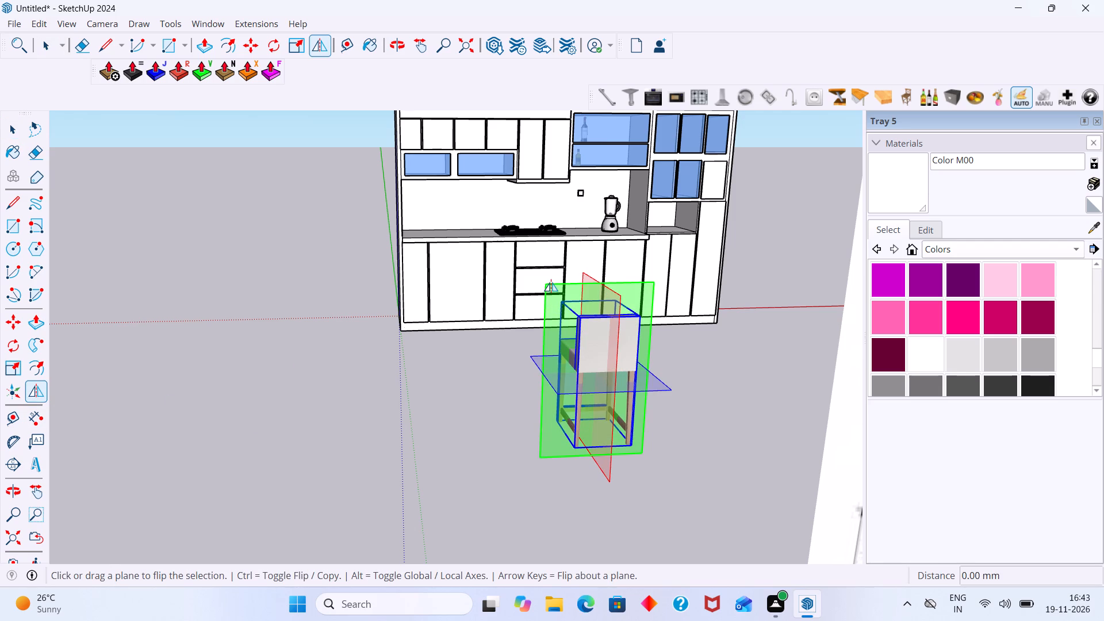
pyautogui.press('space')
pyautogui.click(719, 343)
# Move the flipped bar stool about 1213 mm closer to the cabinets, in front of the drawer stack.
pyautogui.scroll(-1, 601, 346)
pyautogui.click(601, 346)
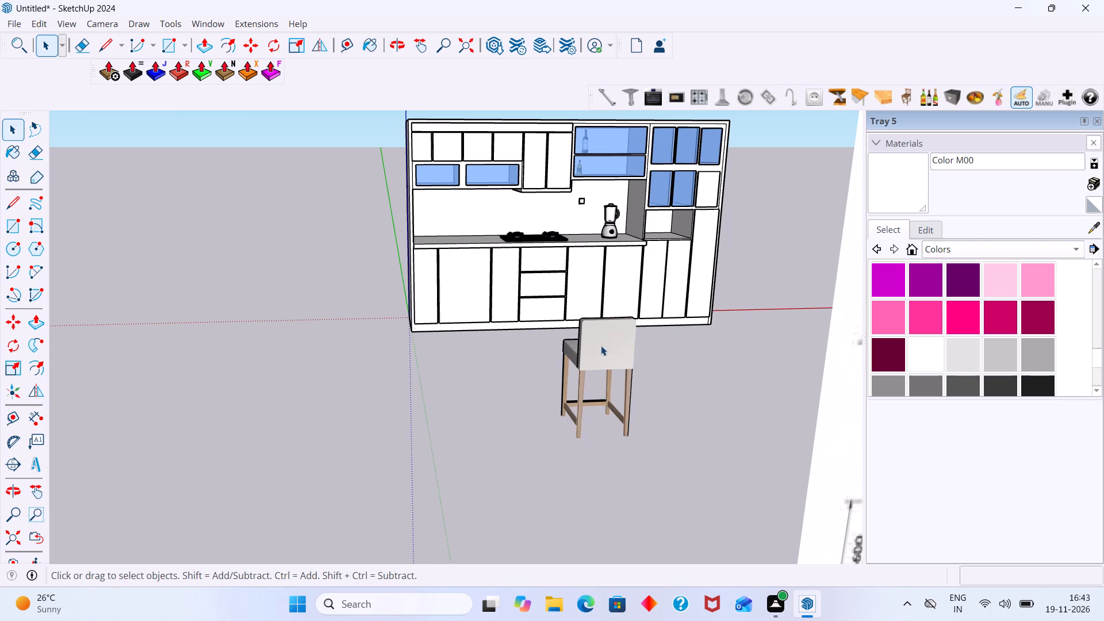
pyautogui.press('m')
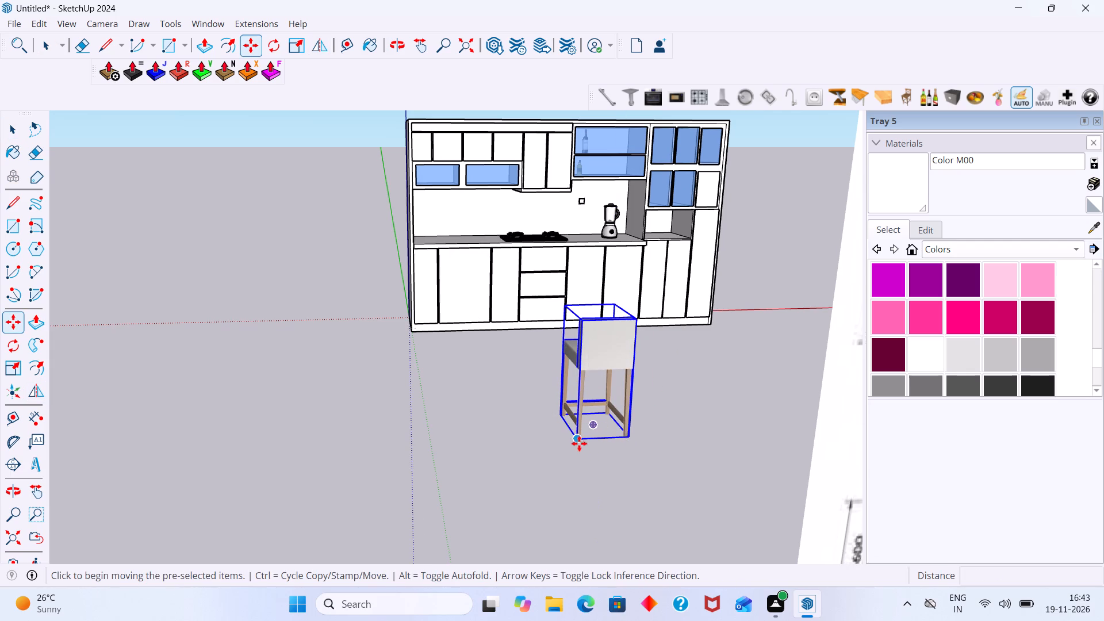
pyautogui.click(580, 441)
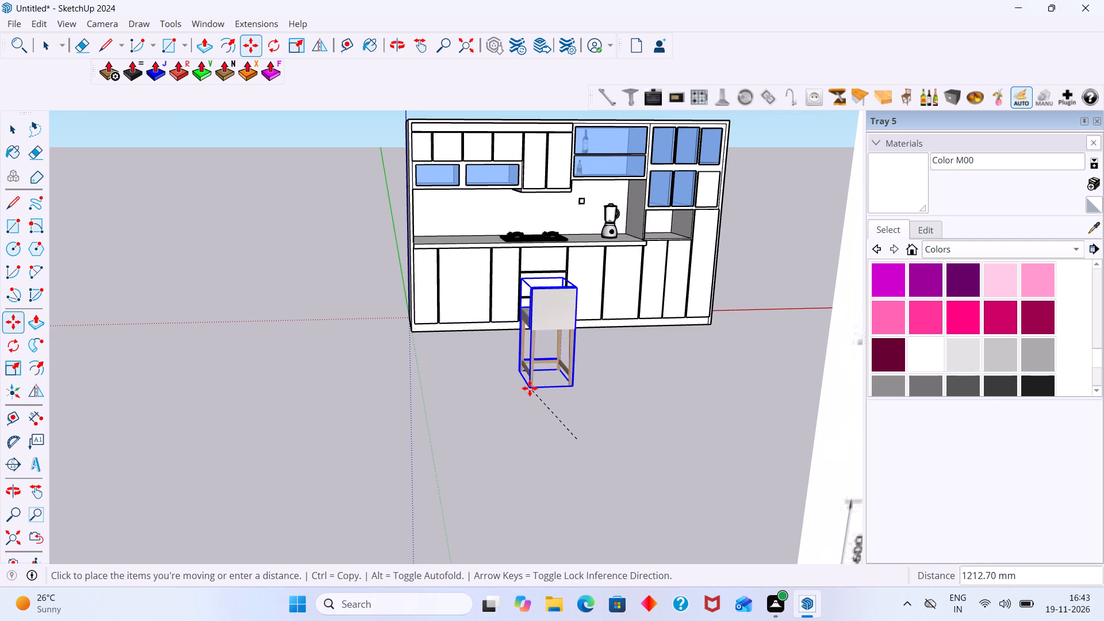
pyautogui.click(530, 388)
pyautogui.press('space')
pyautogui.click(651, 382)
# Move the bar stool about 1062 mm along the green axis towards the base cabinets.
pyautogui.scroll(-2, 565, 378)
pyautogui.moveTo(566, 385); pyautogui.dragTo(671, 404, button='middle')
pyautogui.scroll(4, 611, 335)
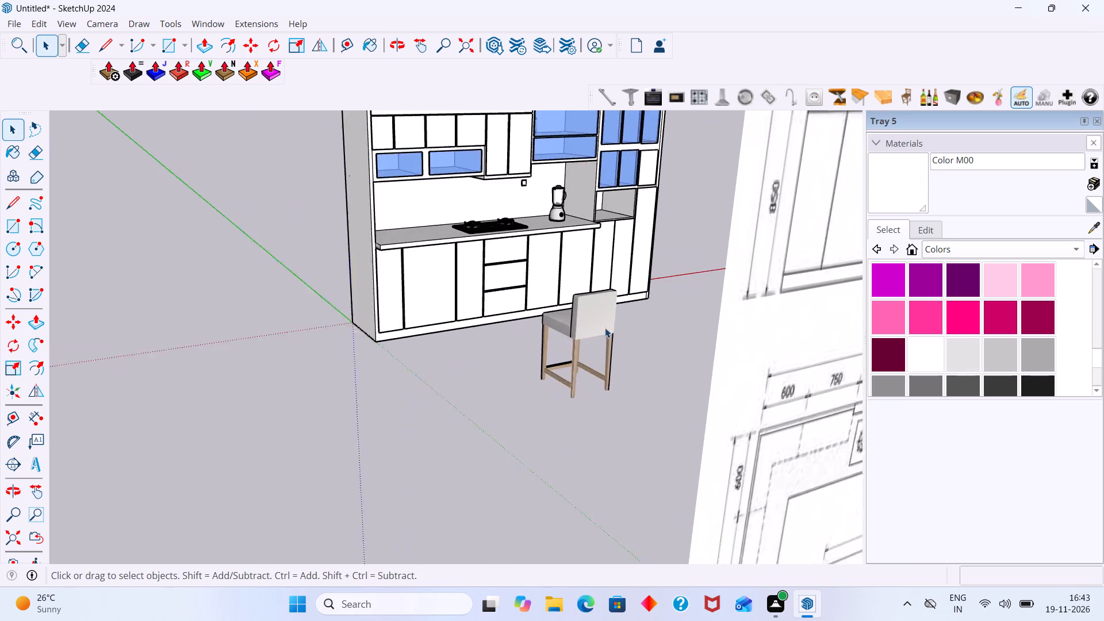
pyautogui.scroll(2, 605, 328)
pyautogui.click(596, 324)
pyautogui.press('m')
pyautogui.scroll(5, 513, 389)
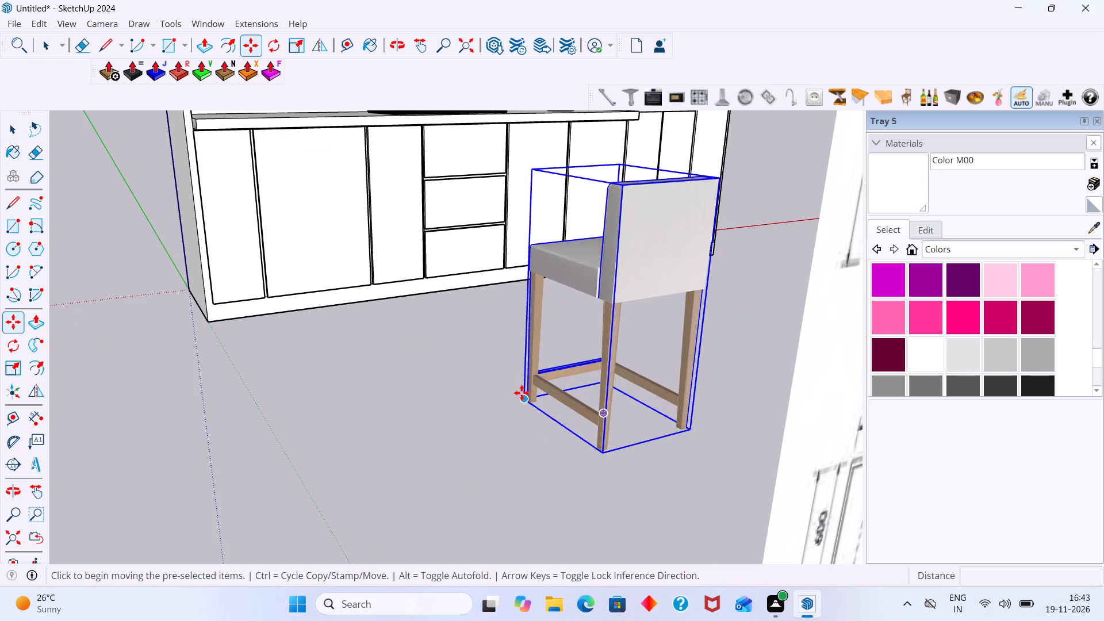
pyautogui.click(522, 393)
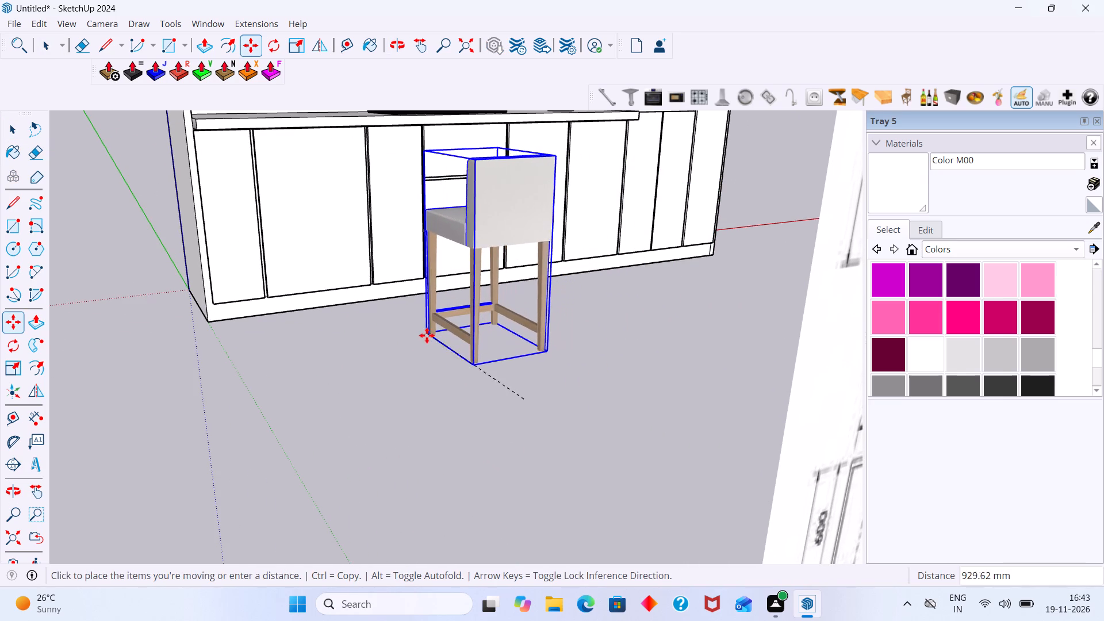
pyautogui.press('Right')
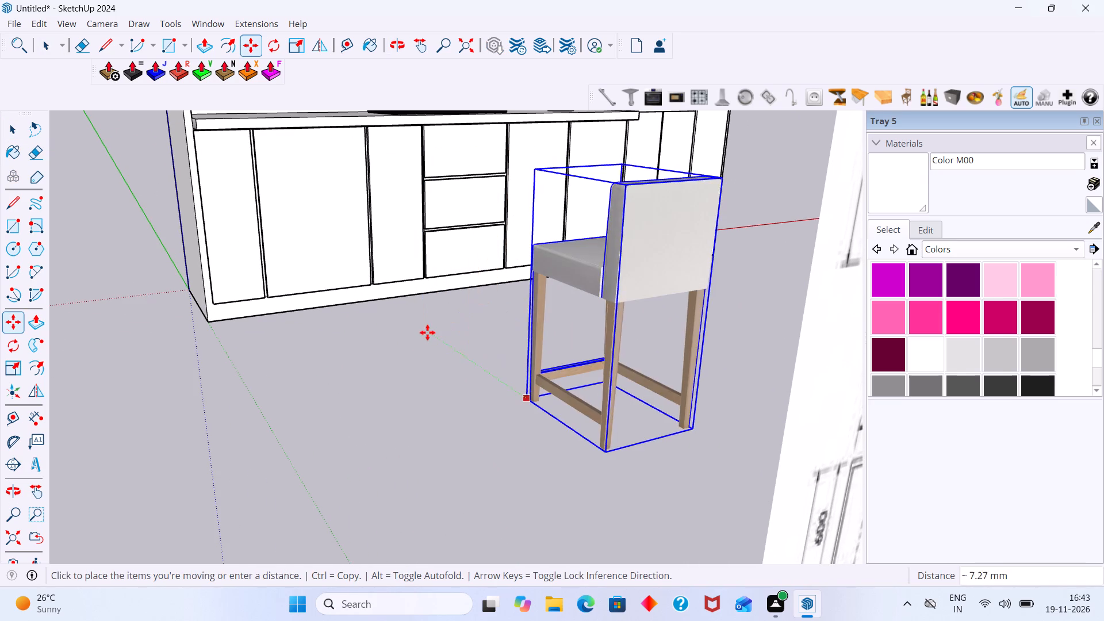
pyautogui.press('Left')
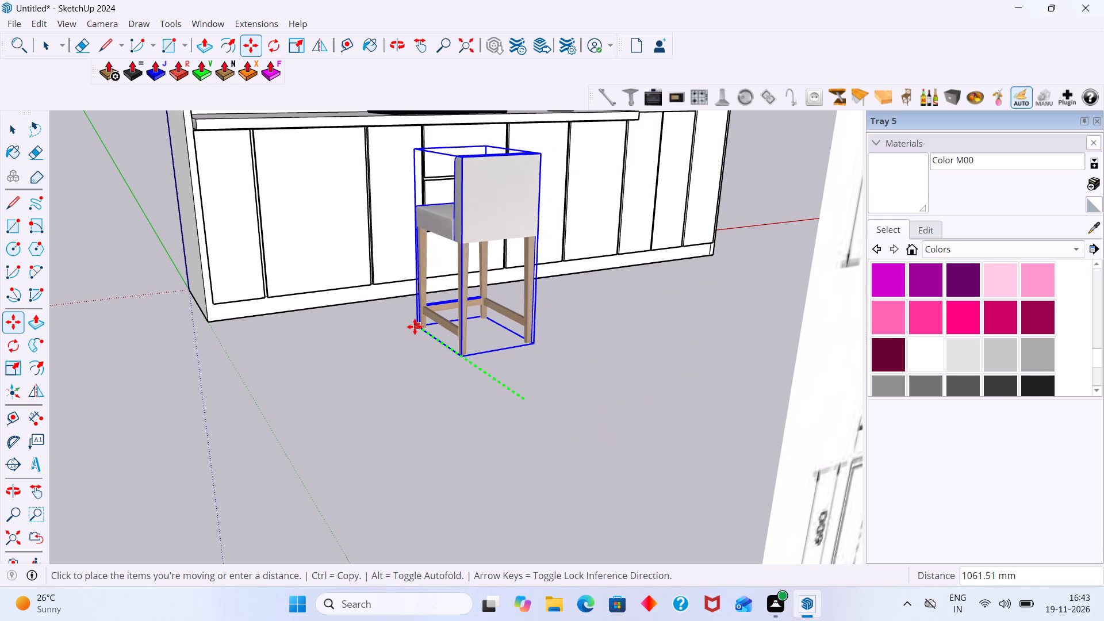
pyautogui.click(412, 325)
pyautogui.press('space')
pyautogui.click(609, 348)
# Delete the upholstered bar stool standing in front of the base cabinets.
pyautogui.scroll(-3, 589, 350)
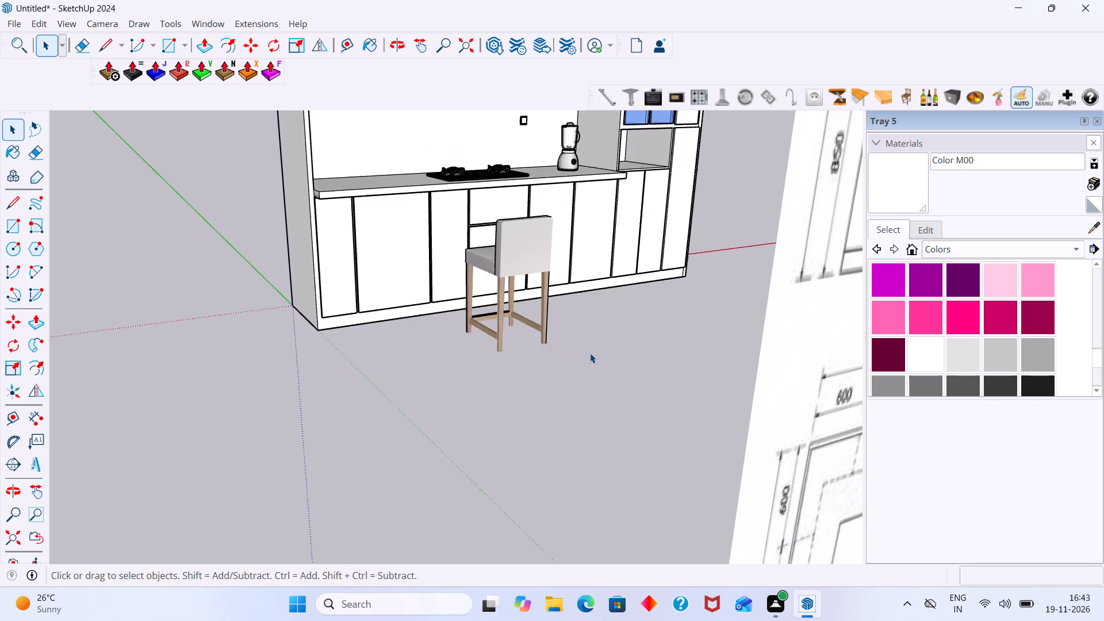
pyautogui.scroll(-11, 590, 353)
pyautogui.moveTo(594, 359); pyautogui.dragTo(468, 387, button='middle')
pyautogui.scroll(9, 571, 349)
pyautogui.scroll(-4, 526, 332)
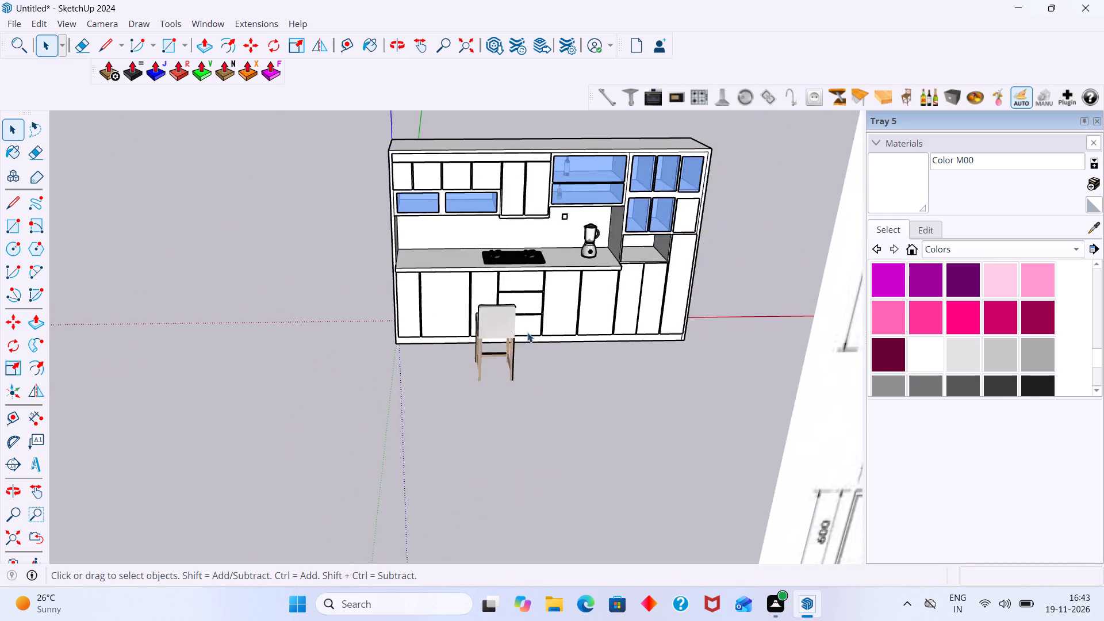
pyautogui.scroll(-11, 527, 332)
pyautogui.moveTo(517, 355); pyautogui.dragTo(463, 388, button='middle')
pyautogui.scroll(6, 590, 348)
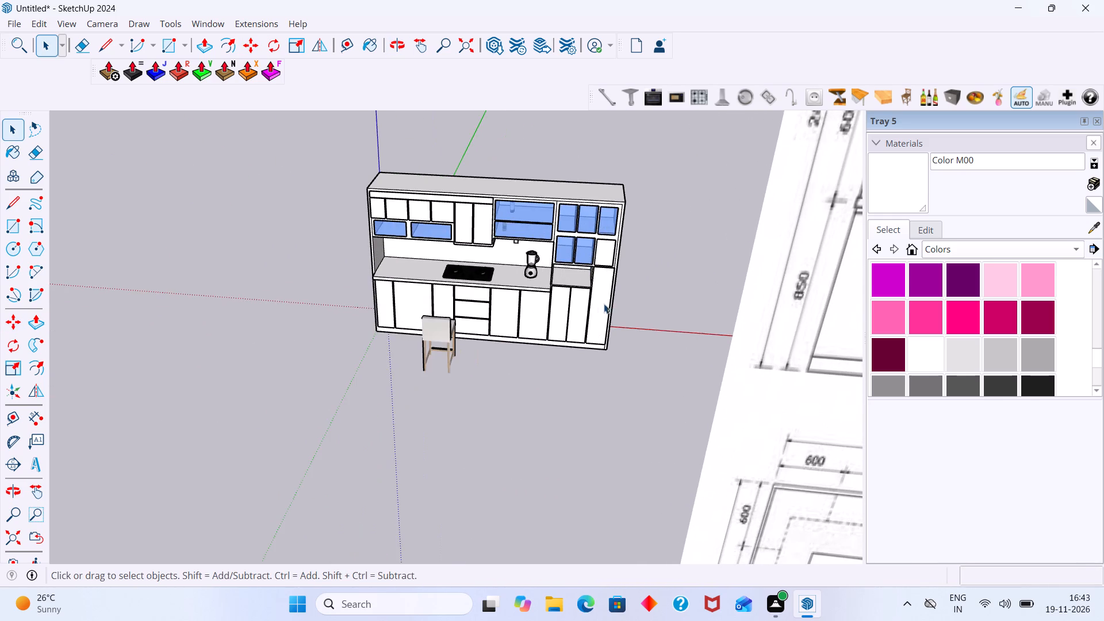
pyautogui.scroll(4, 597, 295)
pyautogui.moveTo(580, 295); pyautogui.dragTo(792, 206, button='middle')
pyautogui.scroll(4, 405, 368)
pyautogui.click(393, 363)
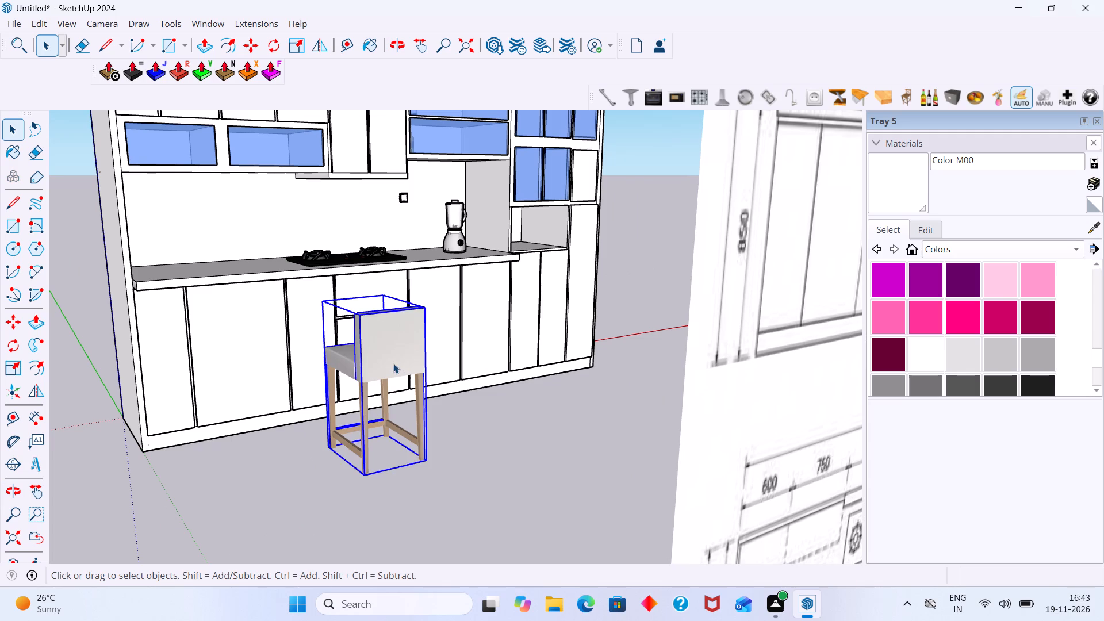
pyautogui.press('Delete')
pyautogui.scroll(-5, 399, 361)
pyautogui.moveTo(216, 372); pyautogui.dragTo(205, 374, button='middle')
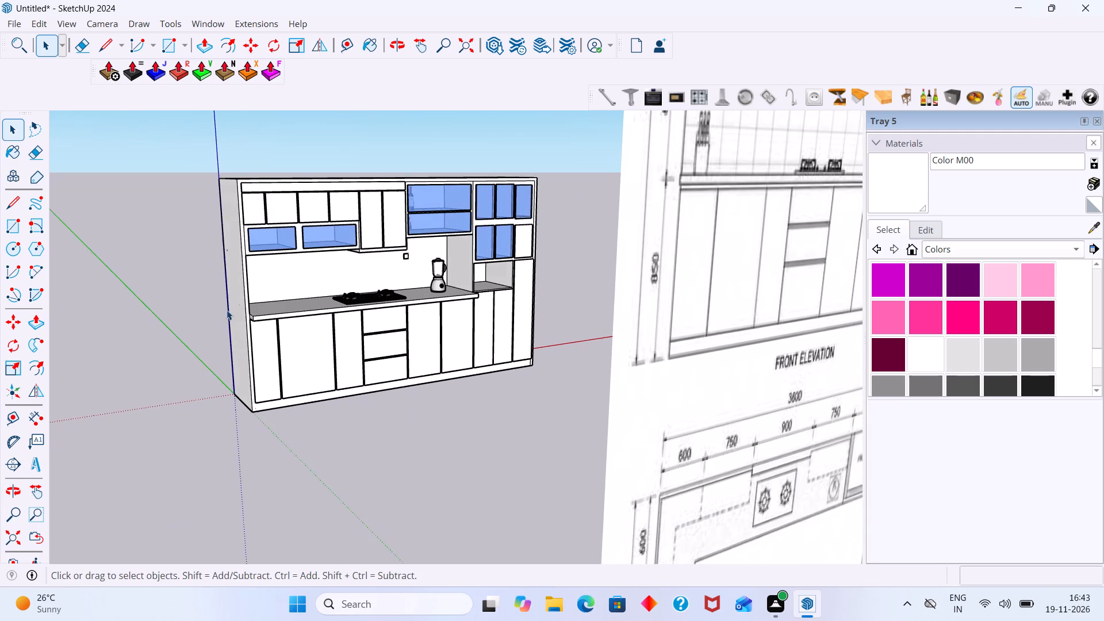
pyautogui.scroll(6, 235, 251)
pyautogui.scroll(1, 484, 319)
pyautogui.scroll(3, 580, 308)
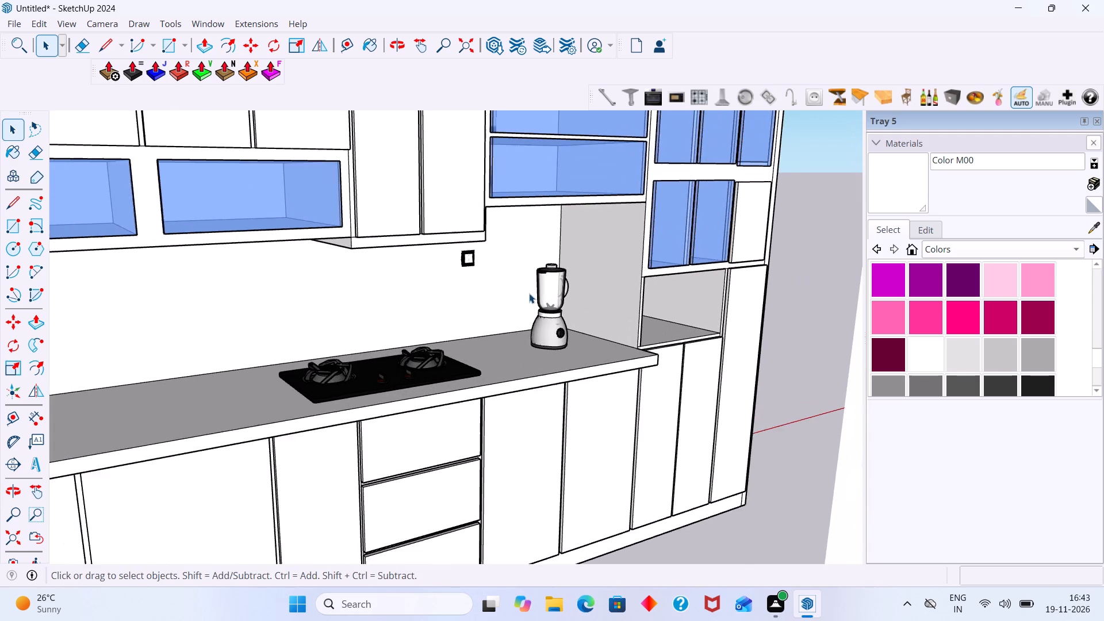
# Examine the kitchen cabinet unit from several distances and angles, comparing its furnishings with the front elevation reference drawing.
pyautogui.scroll(6, 529, 293)
pyautogui.scroll(-6, 503, 293)
pyautogui.scroll(-2, 373, 325)
pyautogui.scroll(2, 290, 351)
pyautogui.moveTo(175, 360); pyautogui.dragTo(0, 405, button='middle')
pyautogui.scroll(-4, 164, 372)
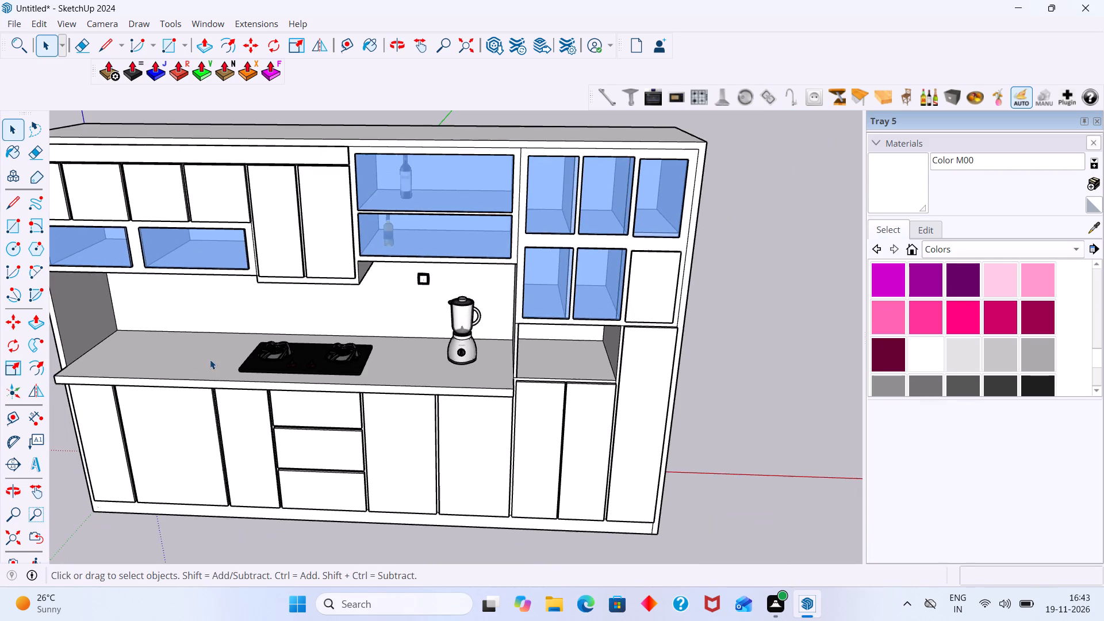
pyautogui.scroll(-5, 214, 359)
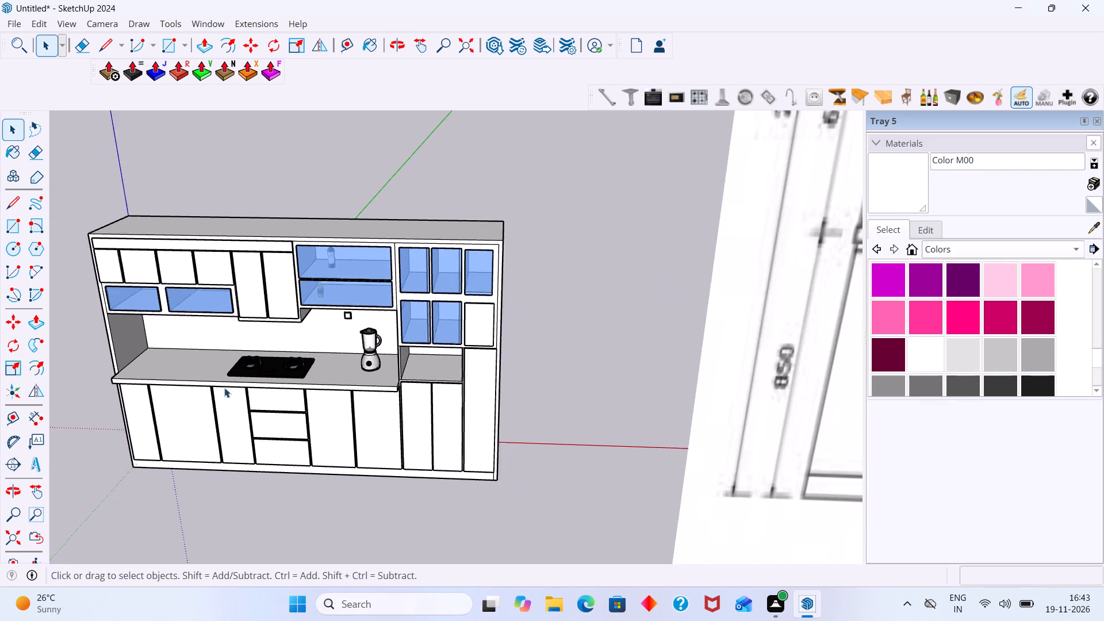
pyautogui.scroll(-3, 224, 388)
pyautogui.moveTo(405, 377); pyautogui.dragTo(294, 390, button='middle')
pyautogui.scroll(-6, 300, 385)
pyautogui.moveTo(325, 384); pyautogui.dragTo(370, 384, button='middle')
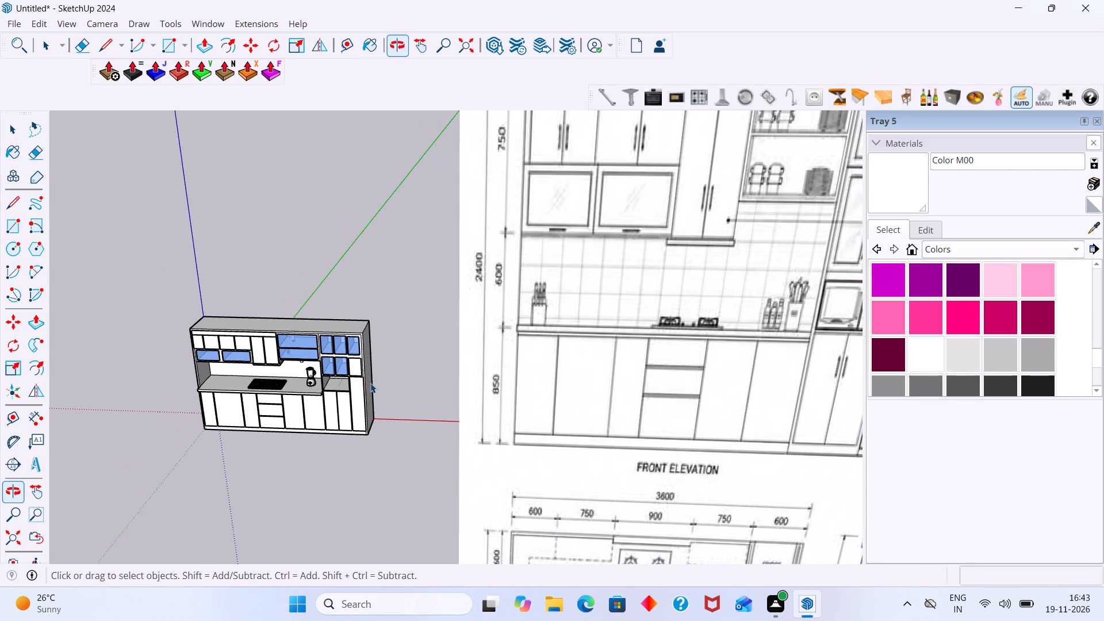
pyautogui.moveTo(371, 383); pyautogui.dragTo(433, 390, button='middle')
pyautogui.scroll(10, 275, 412)
pyautogui.scroll(3, 205, 393)
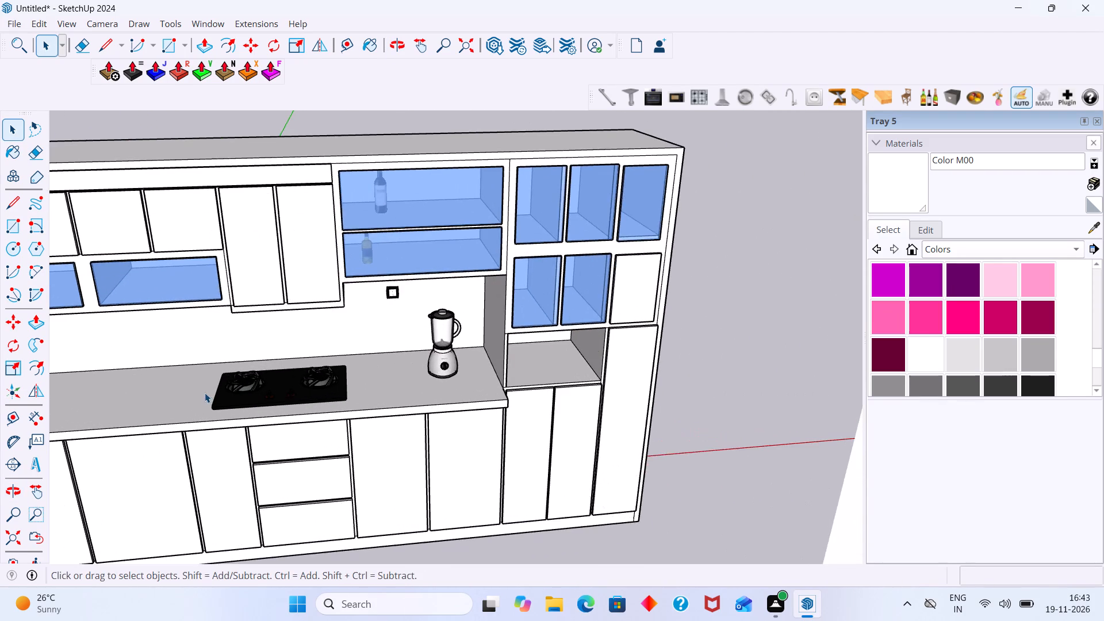
pyautogui.scroll(1, 204, 393)
# Open the 3D Warehouse model library.
pyautogui.click(221, 20)
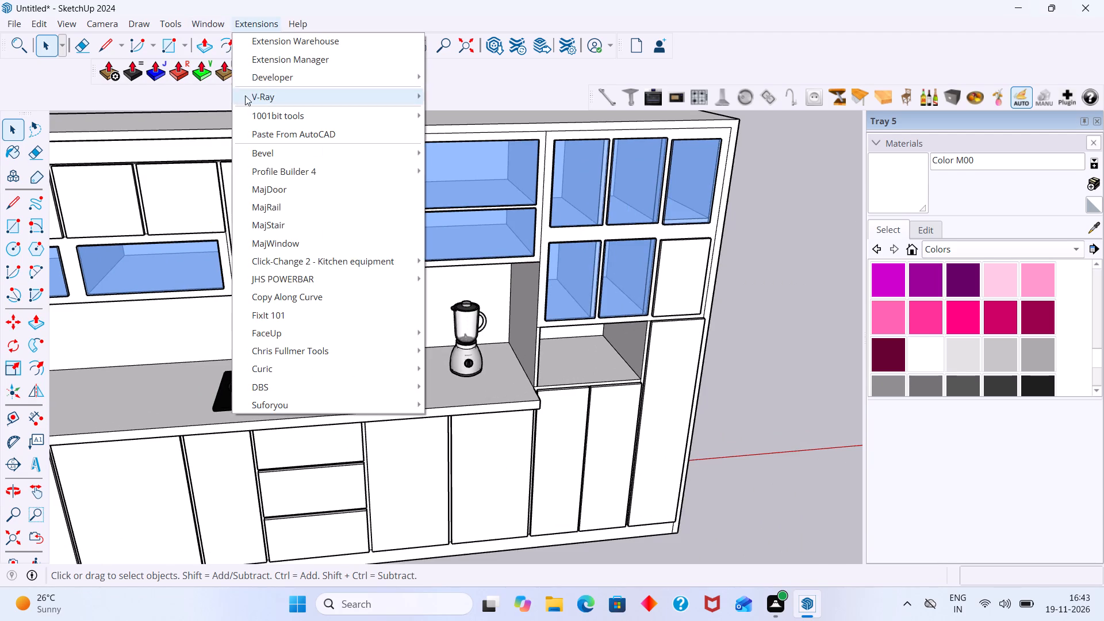
pyautogui.click(220, 29)
pyautogui.click(221, 31)
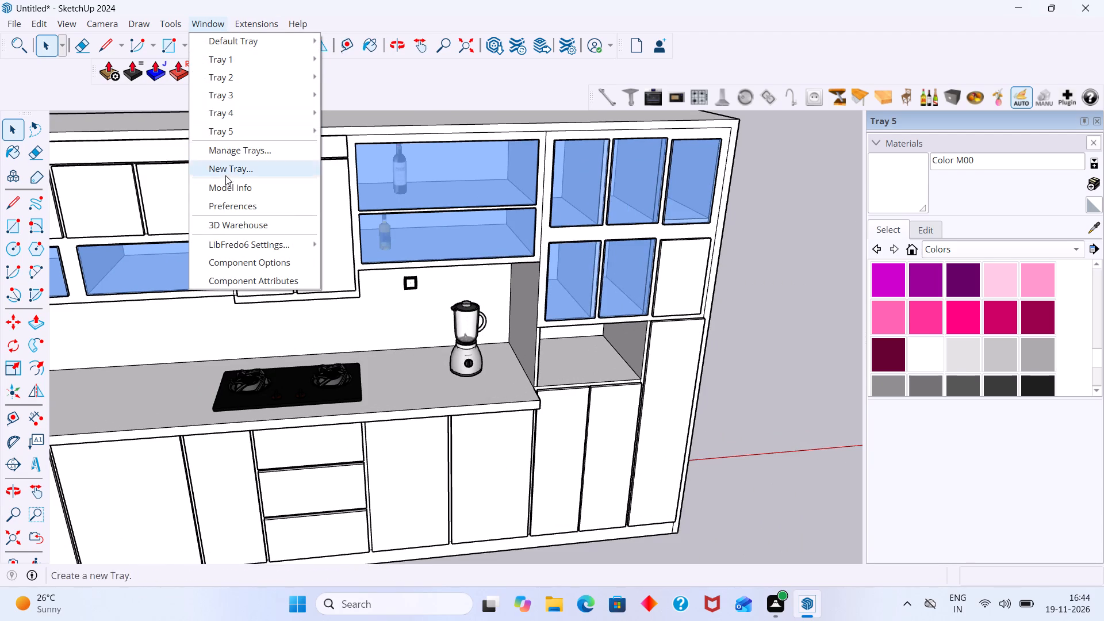
pyautogui.click(217, 228)
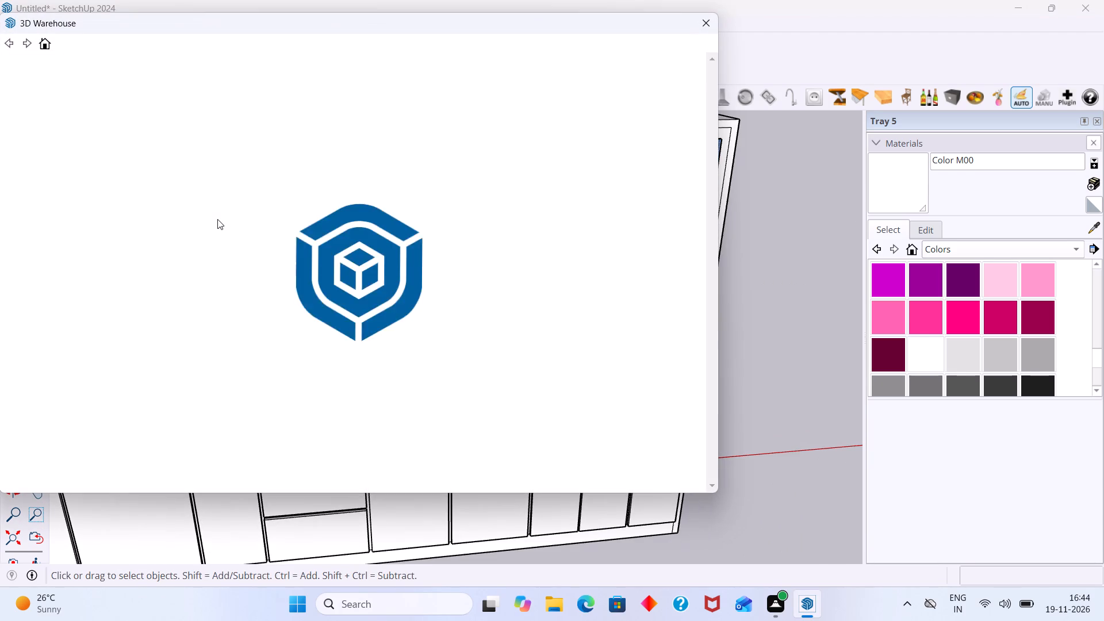
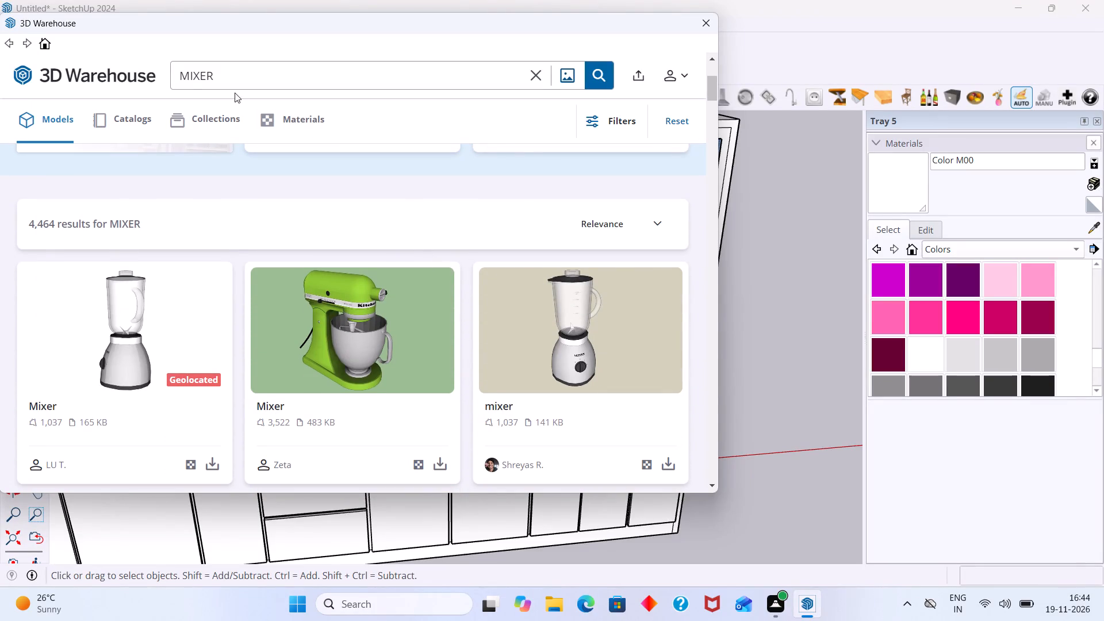
# Search the model library for "kitchen equipments" in place of the previous mixer query.
pyautogui.click(193, 73)
pyautogui.click(216, 76)
pyautogui.press('BackSpace')
pyautogui.press('BackSpace')
pyautogui.press('BackSpace')
pyautogui.press('BackSpace')
pyautogui.press('BackSpace')
pyautogui.press('BackSpace')
pyautogui.press('BackSpace')
pyautogui.press('BackSpace')
pyautogui.press('BackSpace')
pyautogui.press('BackSpace')
pyautogui.press('BackSpace')
pyautogui.press('BackSpace')
pyautogui.press('BackSpace')
pyautogui.write('tool')
pyautogui.press('BackSpace')
pyautogui.press('BackSpace')
pyautogui.press('BackSpace')
pyautogui.press('BackSpace')
pyautogui.press('BackSpace')
pyautogui.press('BackSpace')
pyautogui.press('BackSpace')
pyautogui.press('BackSpace')
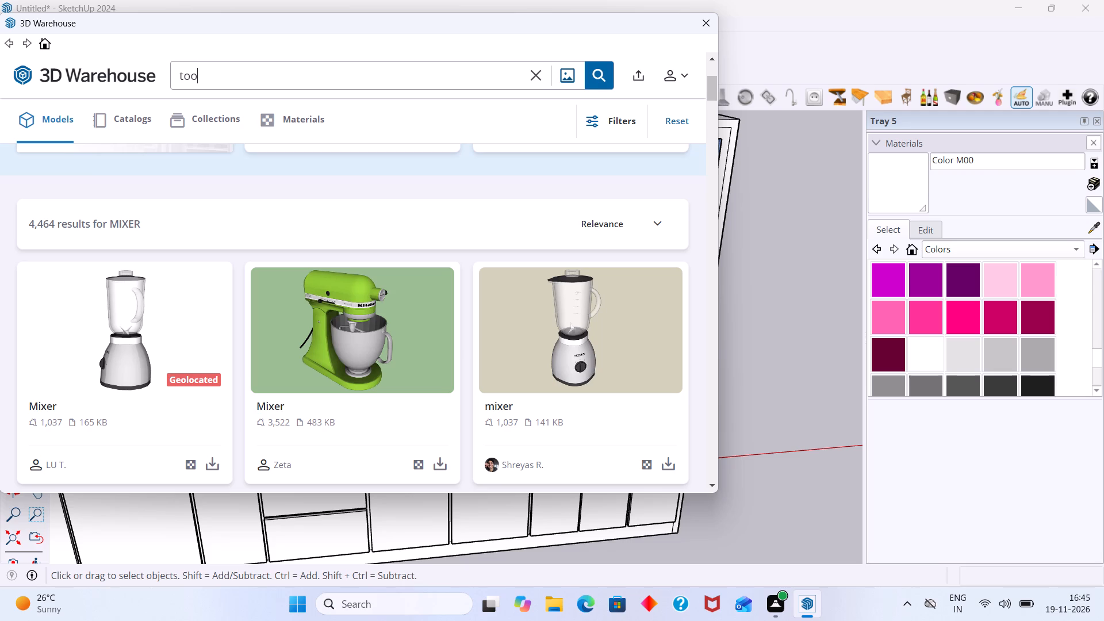
pyautogui.write('kit')
pyautogui.press('c')
pyautogui.write('hen e')
pyautogui.write('qu')
pyautogui.write('ipm')
pyautogui.write('ents')
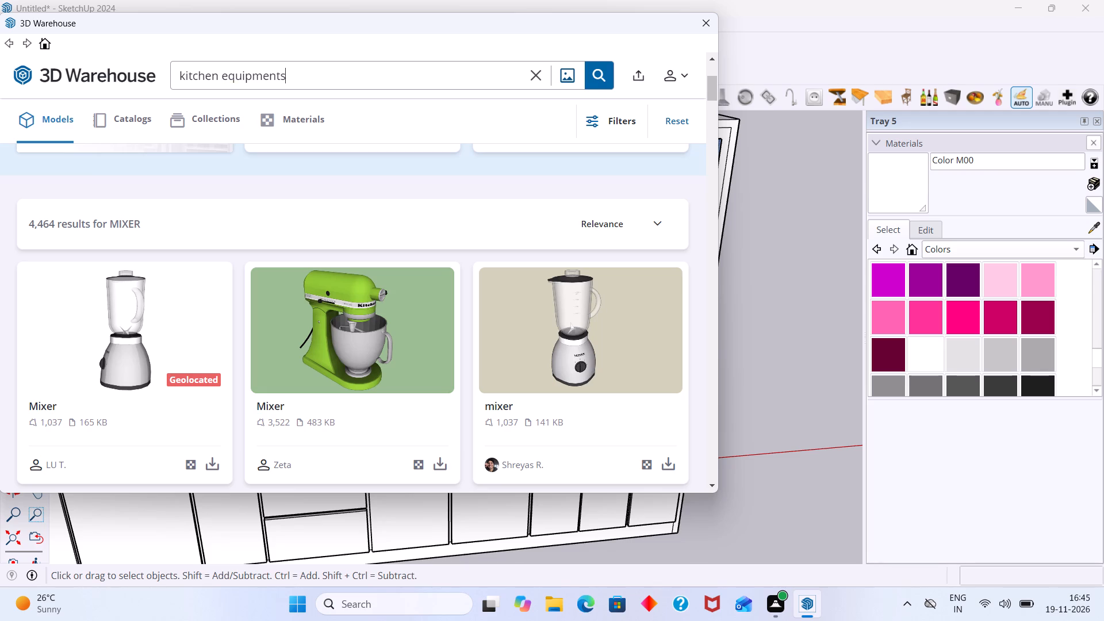
pyautogui.click(599, 75)
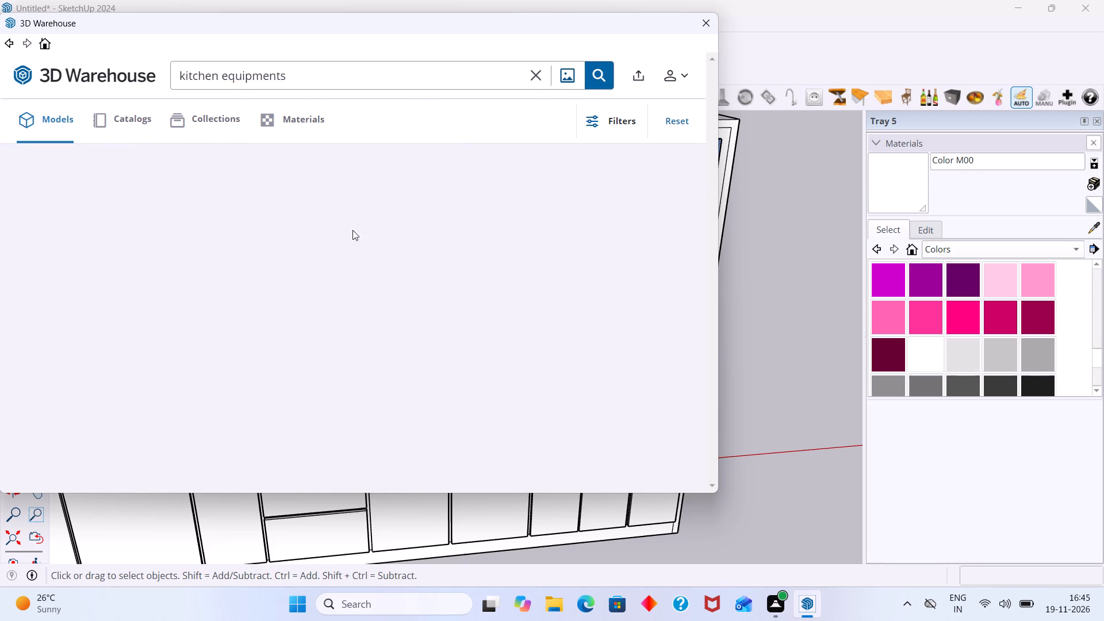
# Examine the kitchen equipment search results for a model suited to furnishing the cabinet unit, such as a stocked dish rack.
pyautogui.scroll(-1, 324, 259)
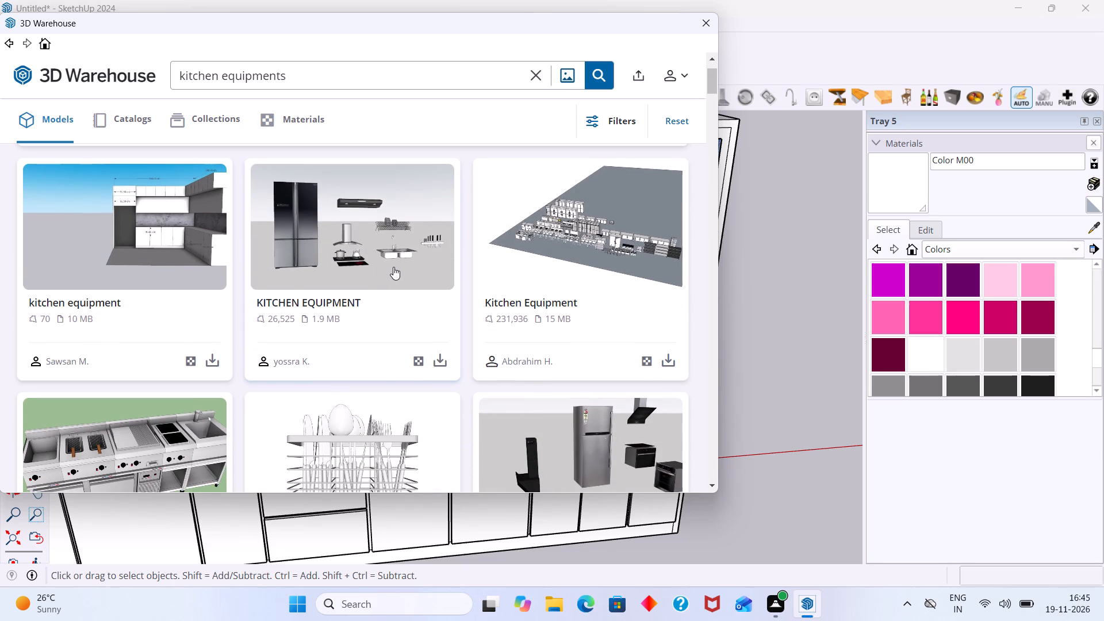
pyautogui.scroll(-3, 395, 267)
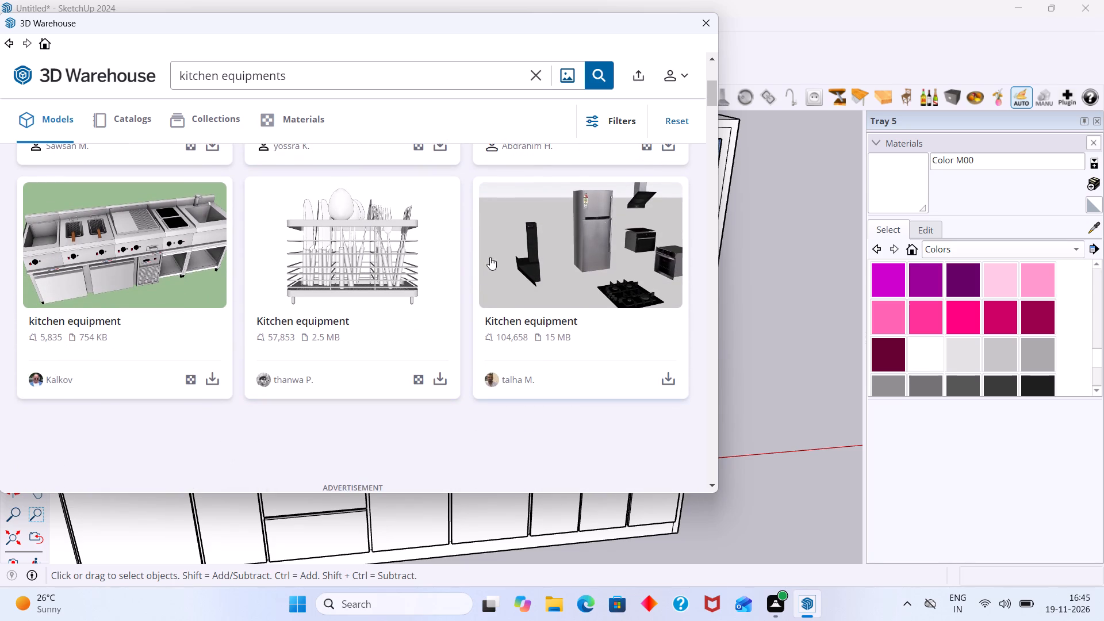
pyautogui.scroll(-6, 547, 258)
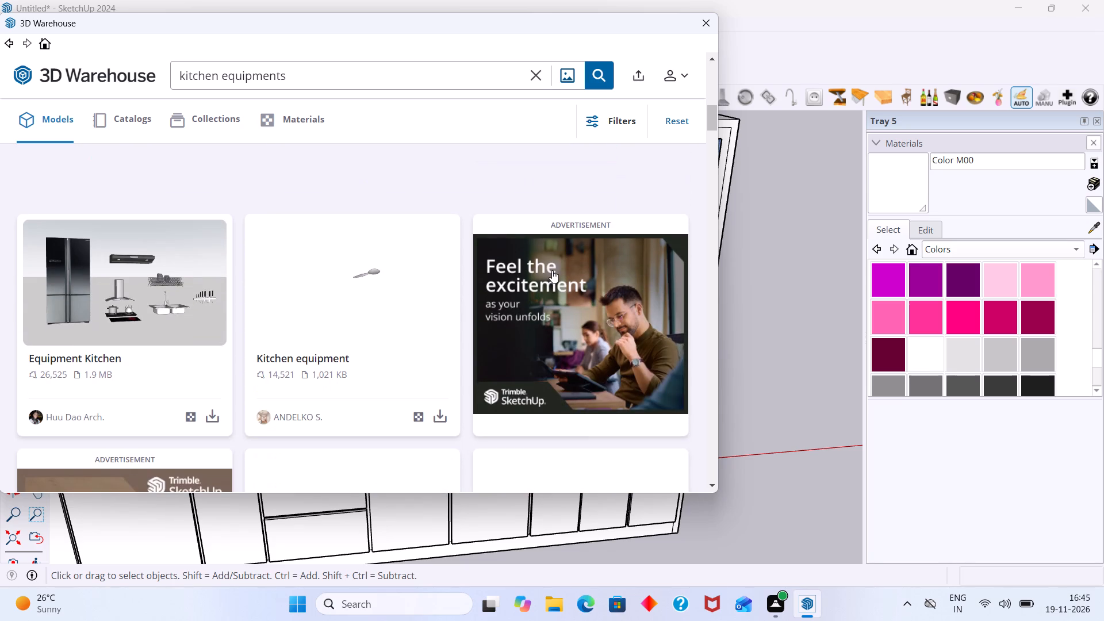
pyautogui.scroll(-4, 209, 320)
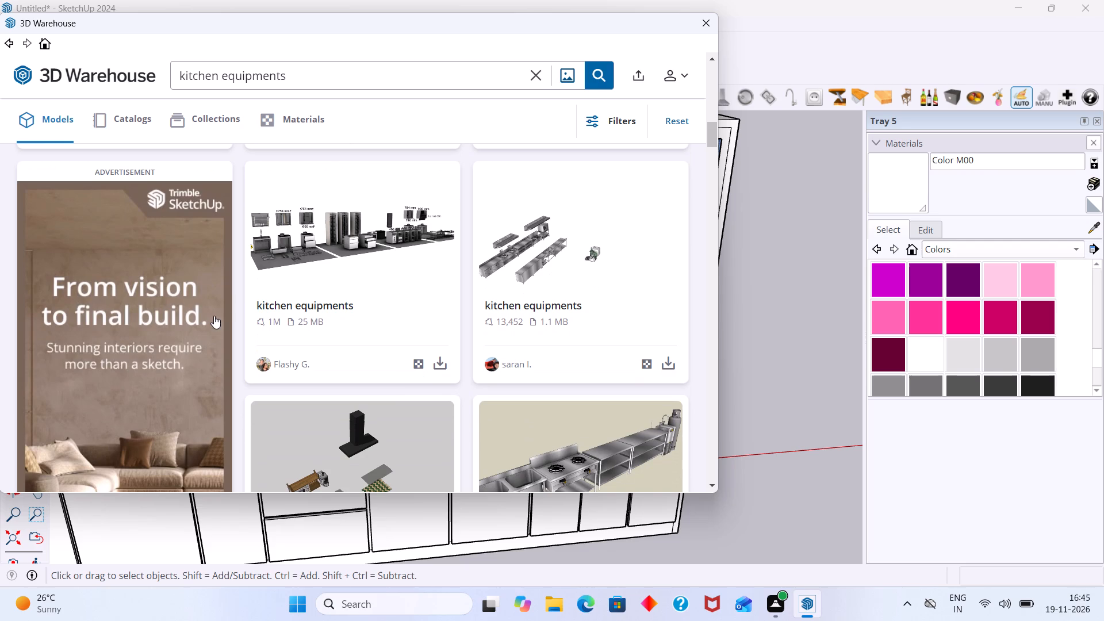
pyautogui.scroll(-3, 380, 273)
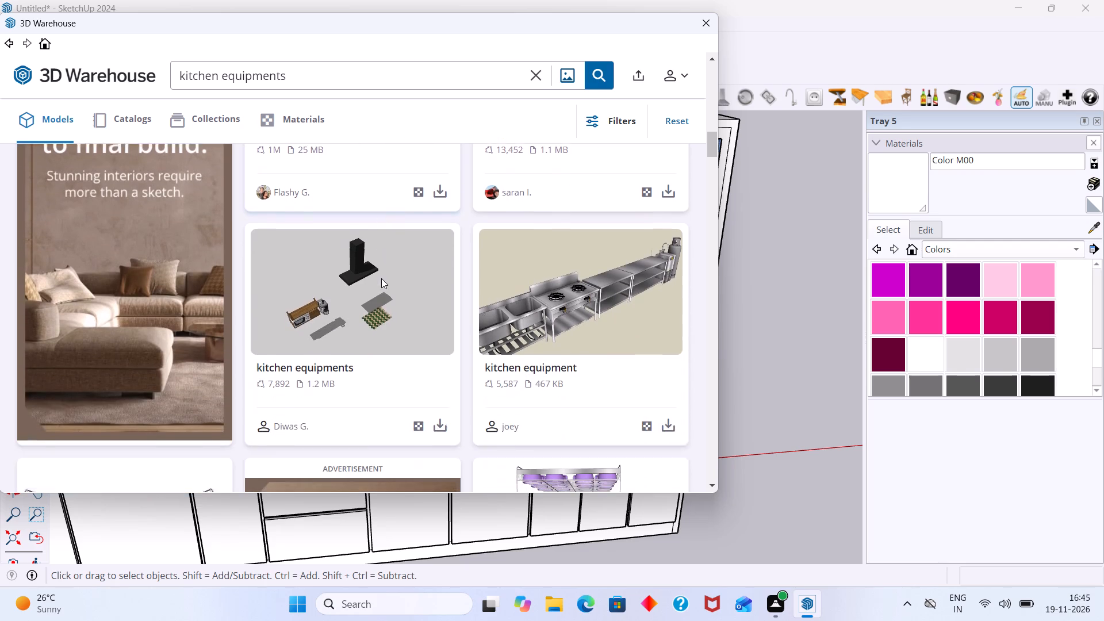
pyautogui.scroll(-10, 381, 278)
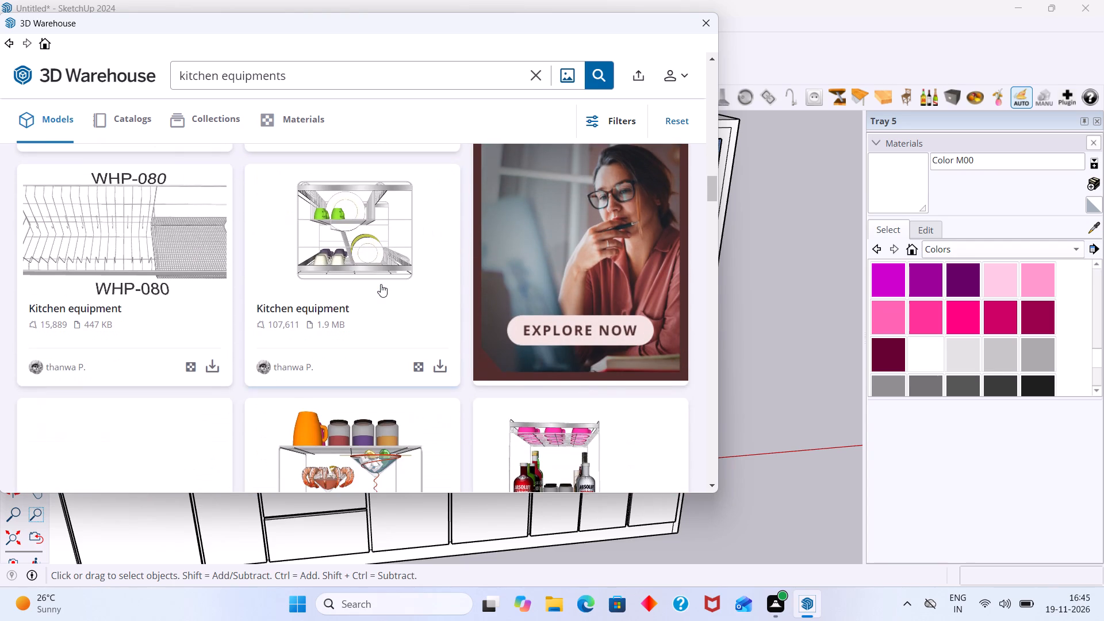
pyautogui.scroll(-4, 381, 284)
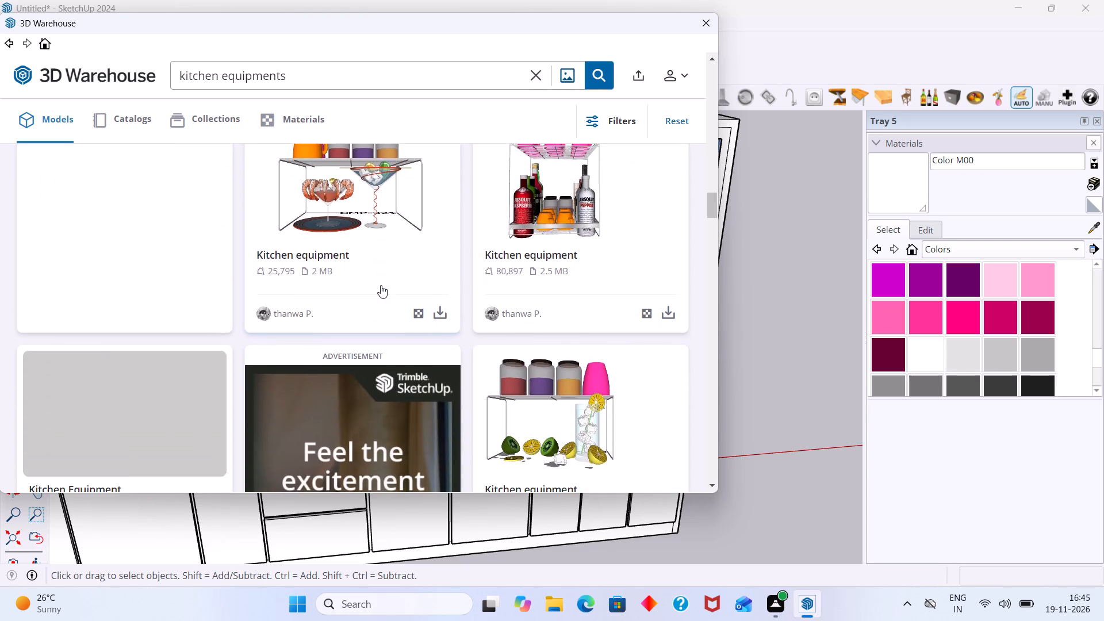
pyautogui.scroll(-11, 381, 285)
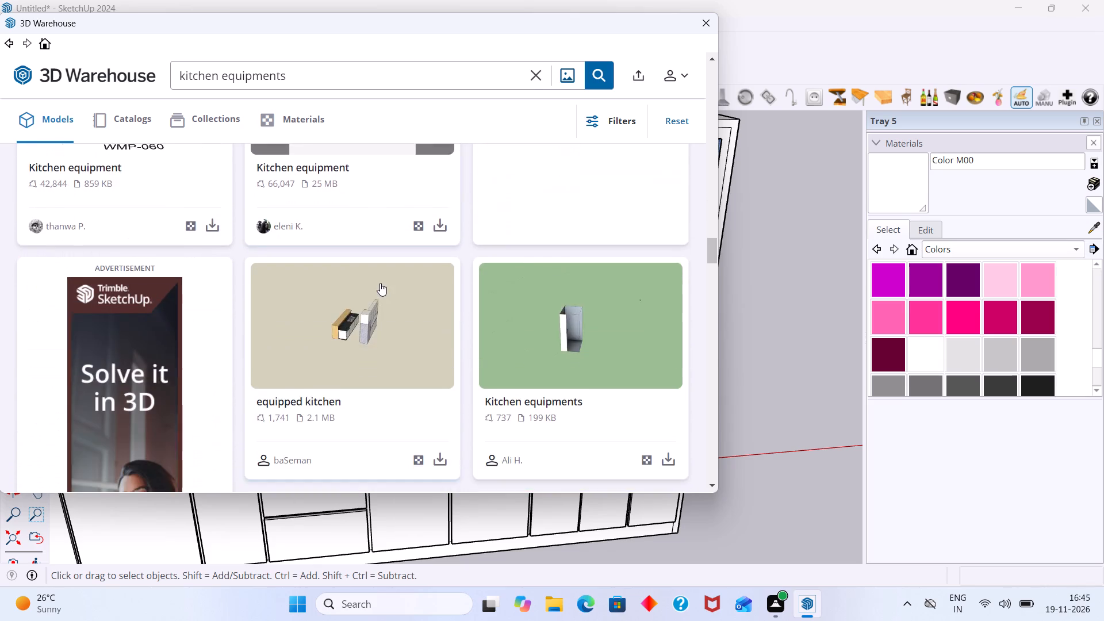
pyautogui.scroll(-5, 380, 282)
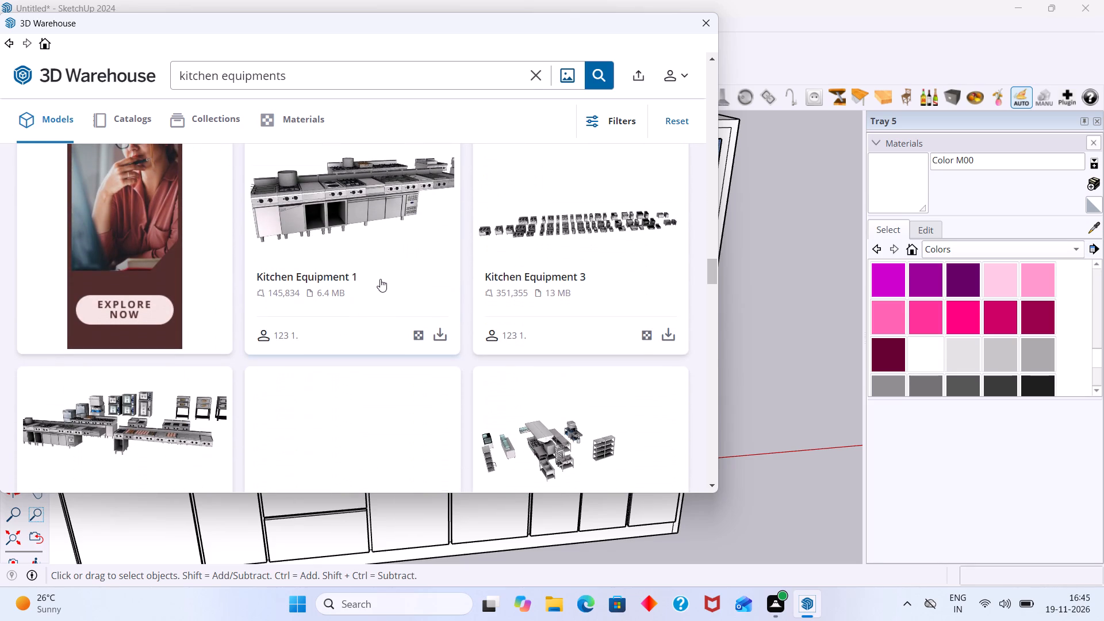
pyautogui.scroll(-9, 380, 277)
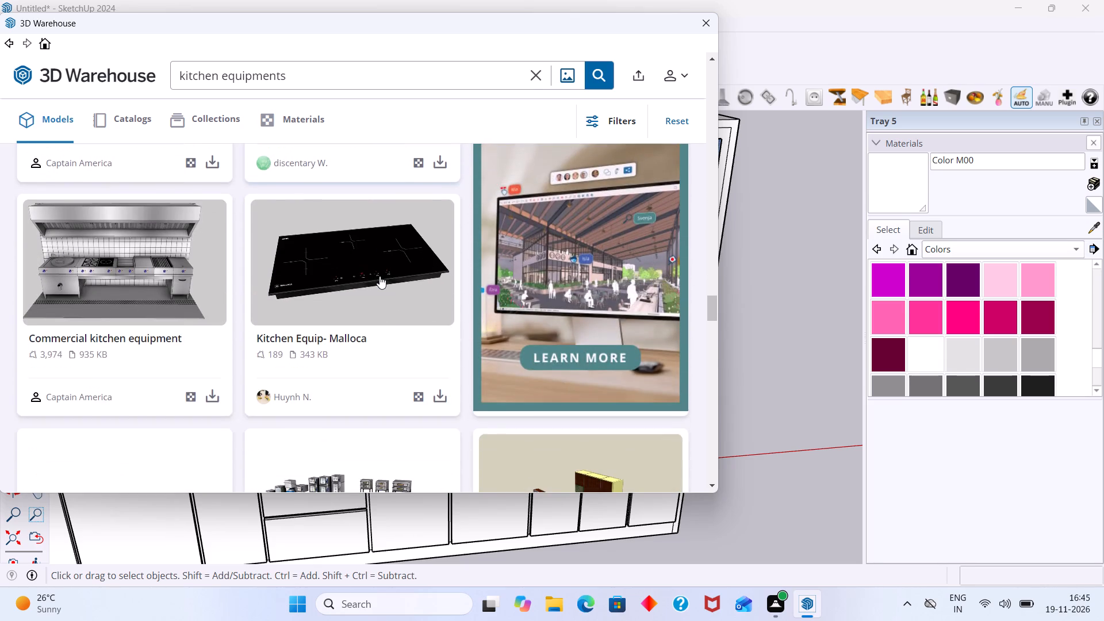
pyautogui.scroll(-4, 379, 276)
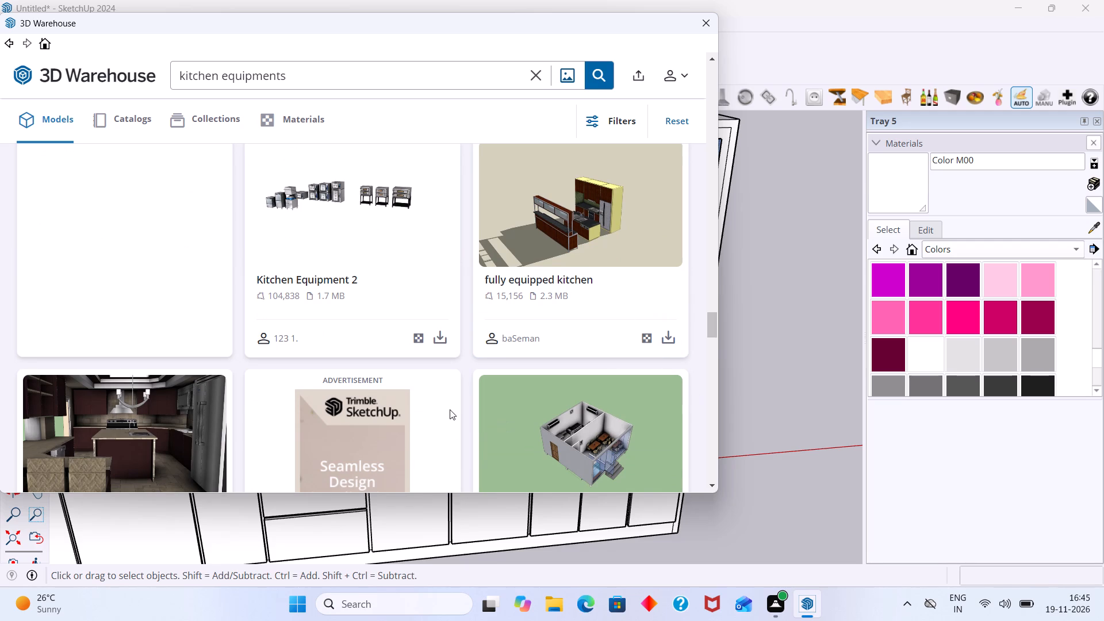
pyautogui.scroll(-4, 450, 409)
pyautogui.scroll(-6, 503, 409)
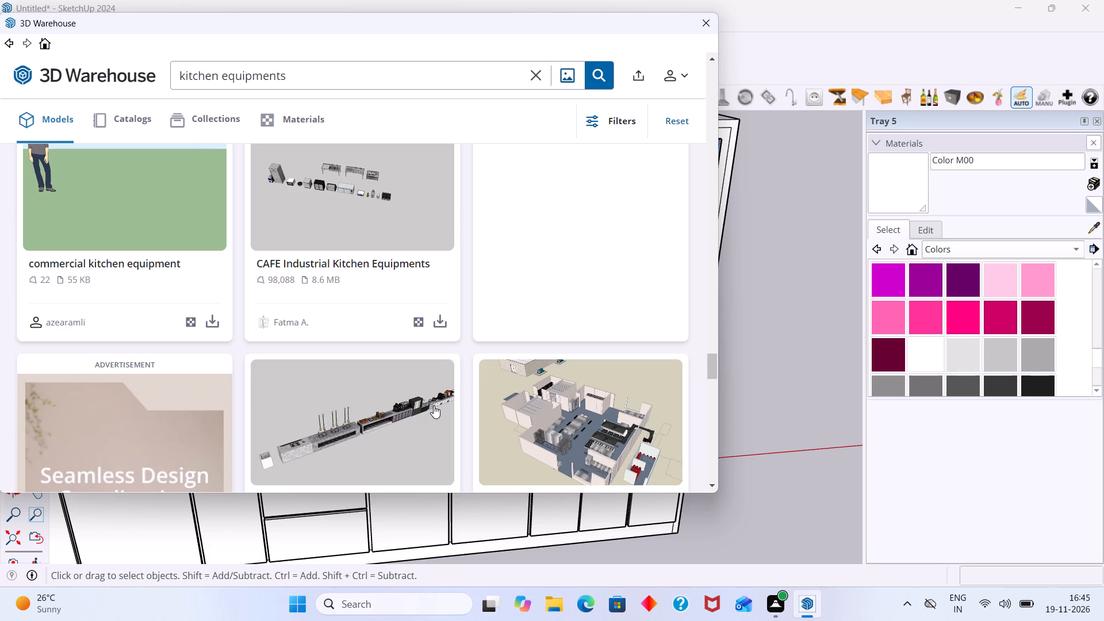
pyautogui.scroll(-6, 436, 418)
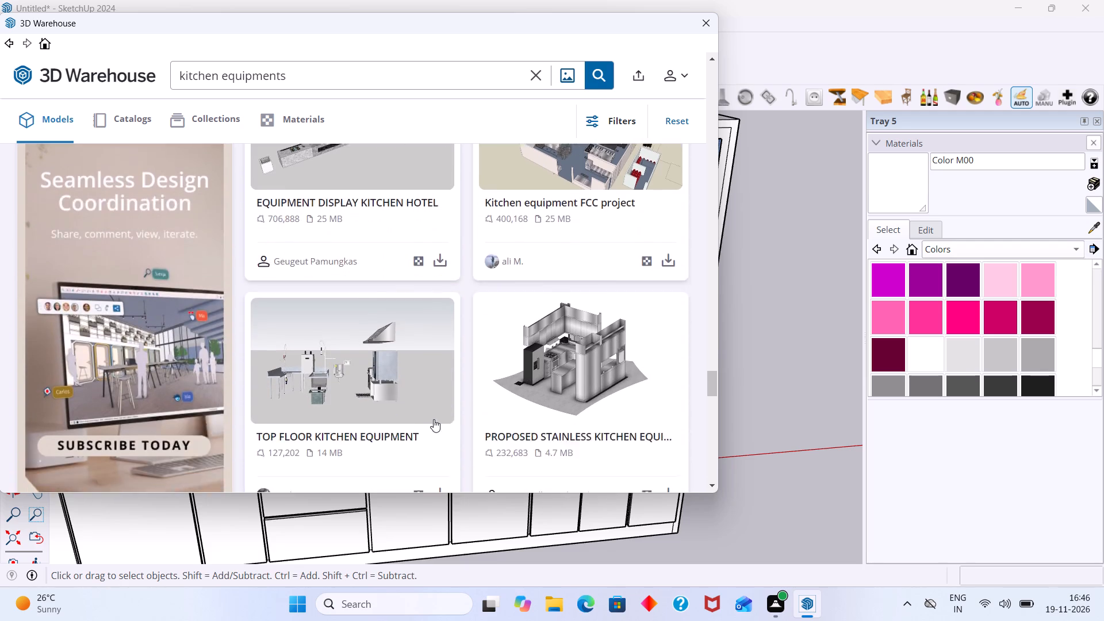
pyautogui.scroll(-4, 489, 374)
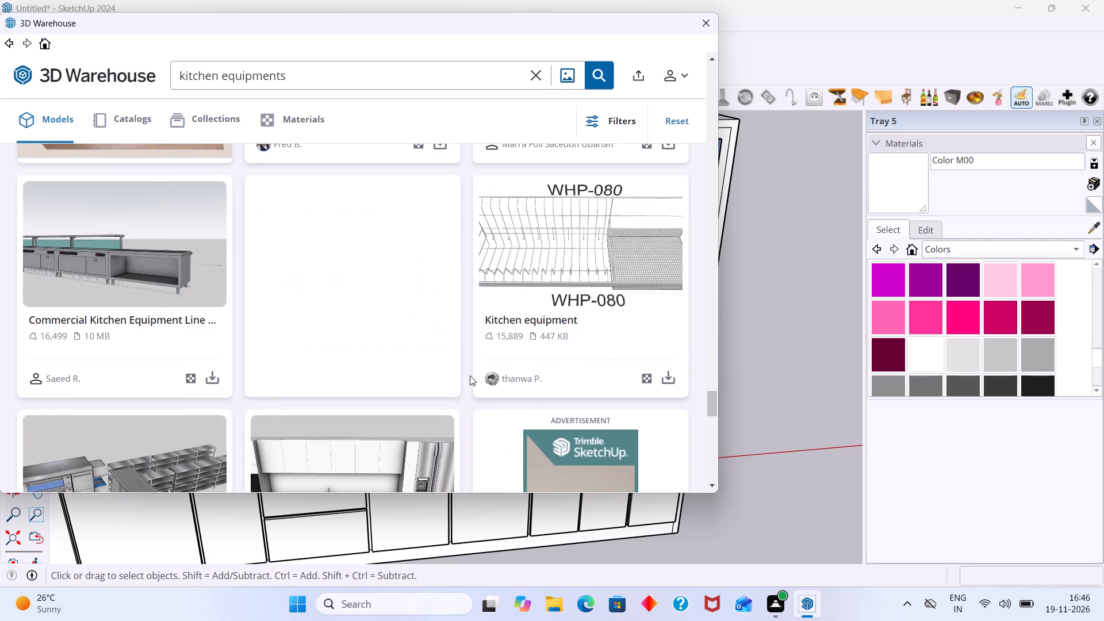
pyautogui.scroll(-5, 470, 375)
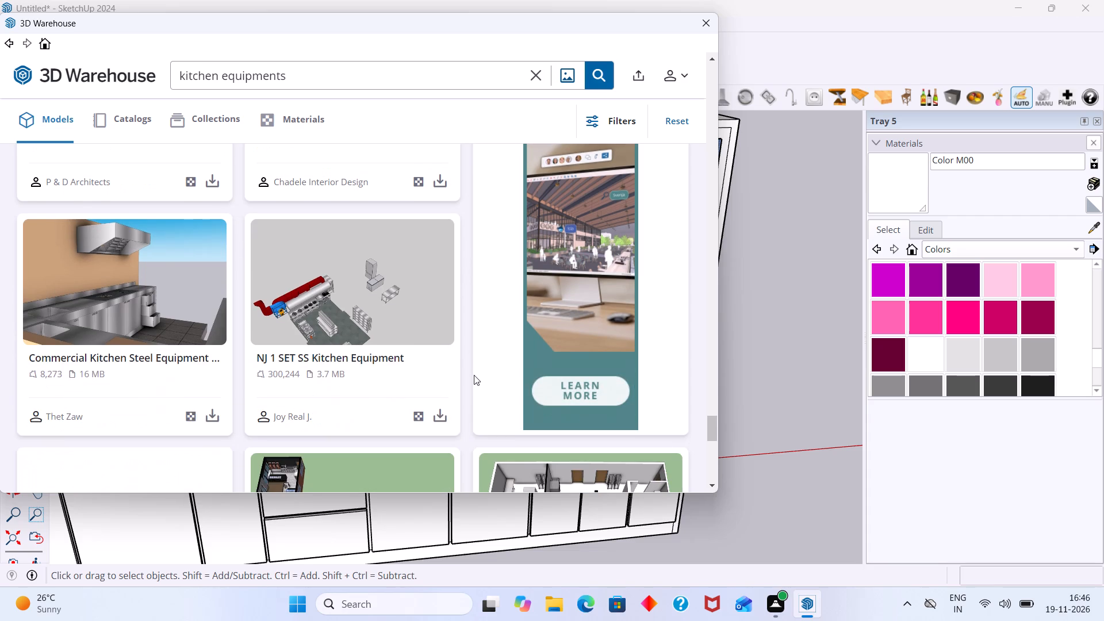
pyautogui.scroll(-6, 457, 317)
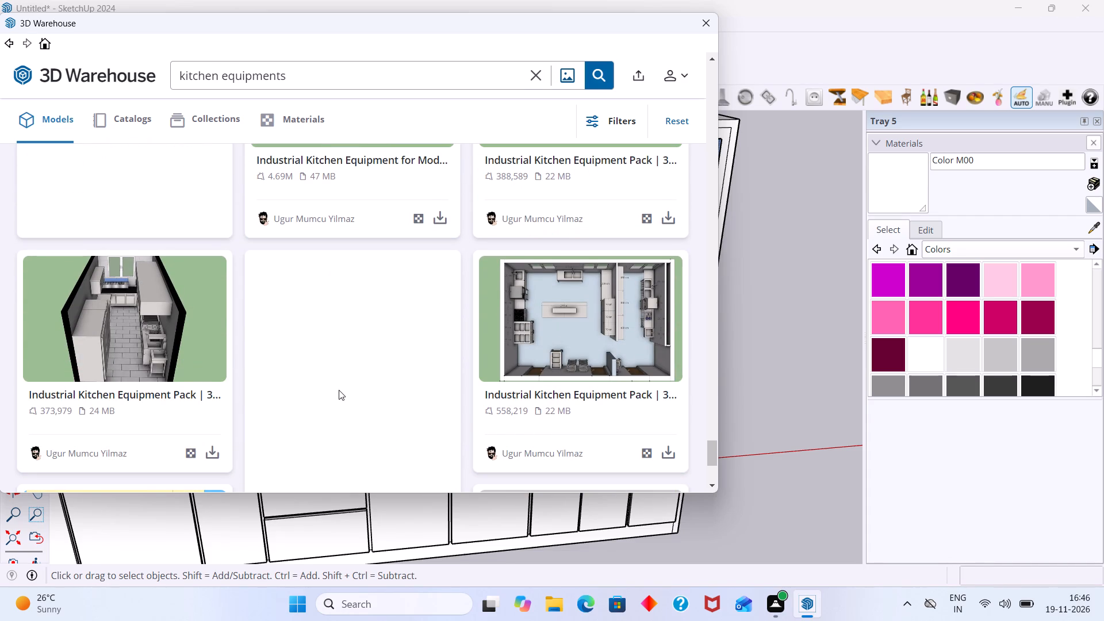
pyautogui.scroll(-6, 352, 385)
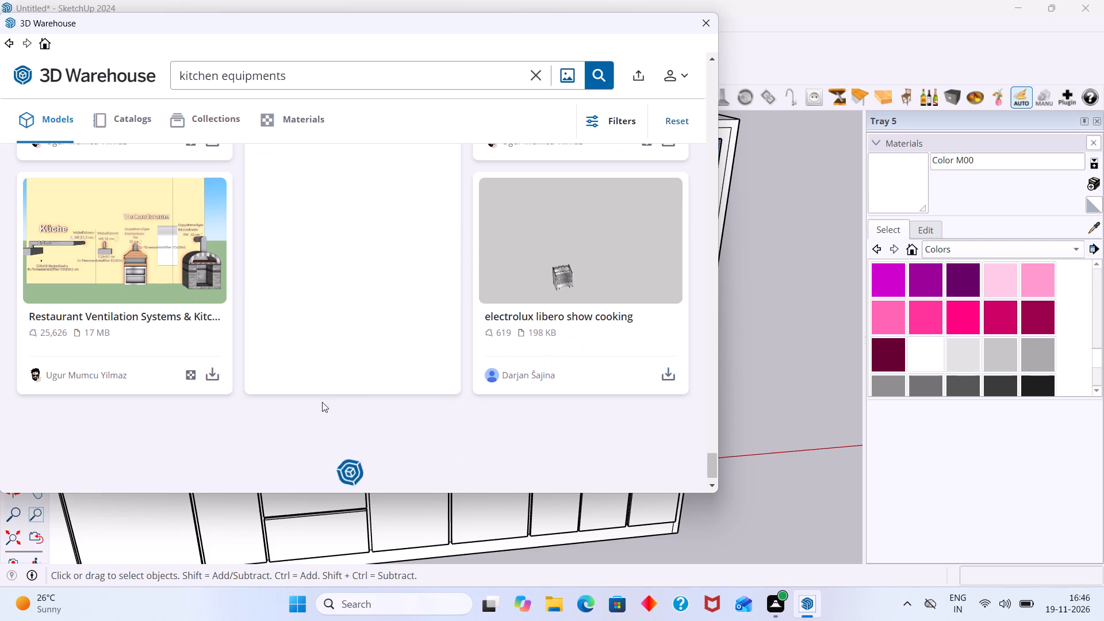
pyautogui.scroll(-3, 302, 406)
pyautogui.scroll(17, 327, 350)
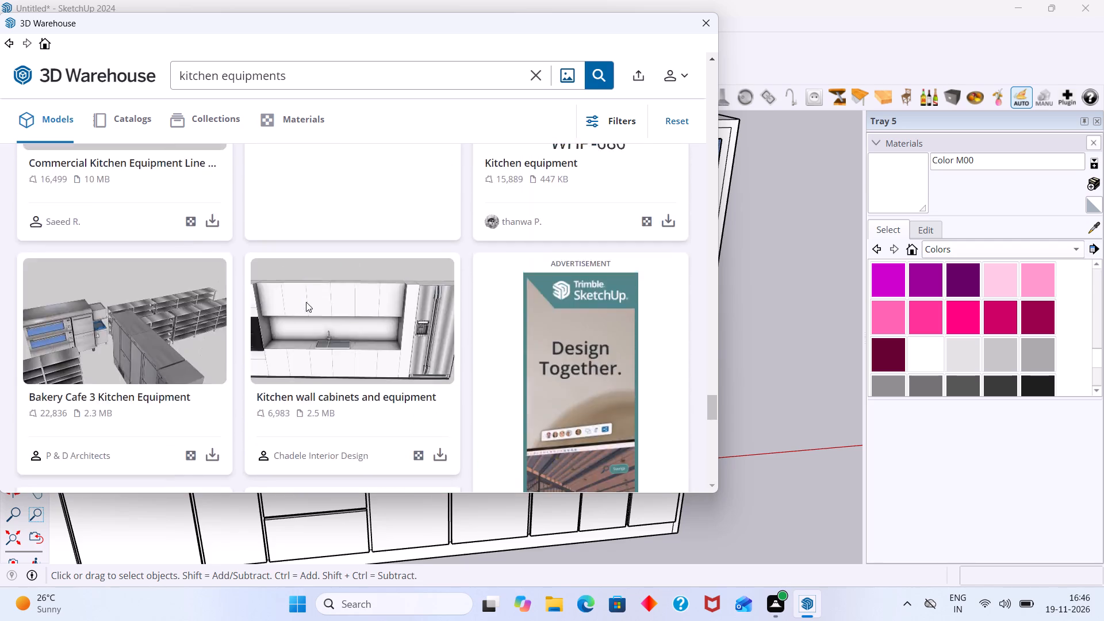
pyautogui.scroll(20, 306, 302)
pyautogui.scroll(5, 306, 302)
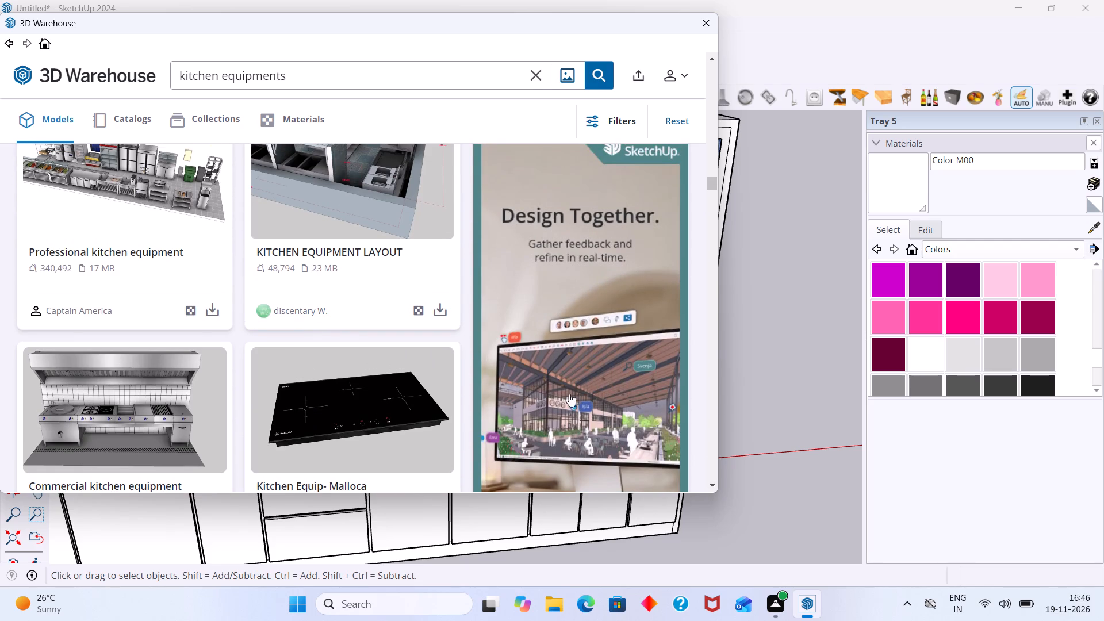
pyautogui.scroll(5, 581, 395)
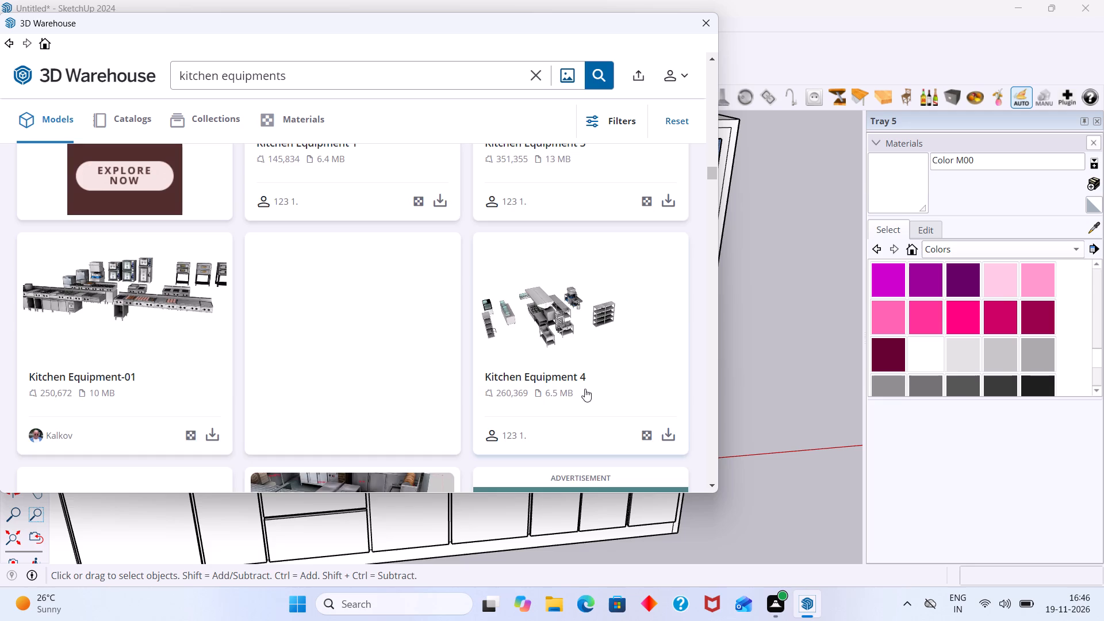
pyautogui.scroll(14, 585, 388)
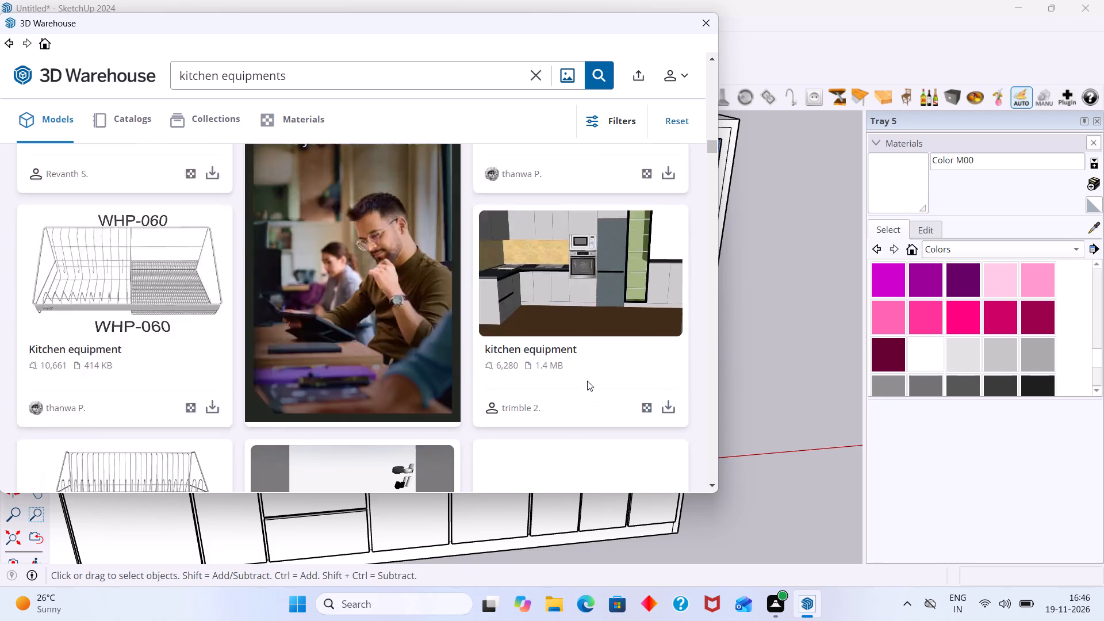
pyautogui.scroll(13, 587, 381)
pyautogui.scroll(1, 526, 397)
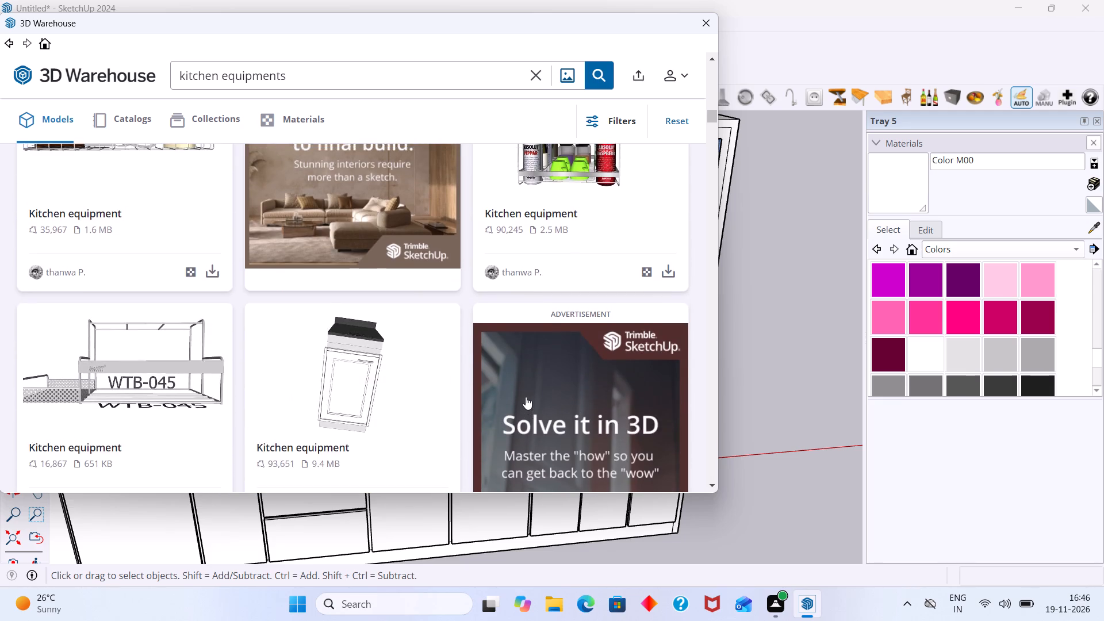
pyautogui.scroll(-8, 523, 396)
pyautogui.scroll(2, 523, 397)
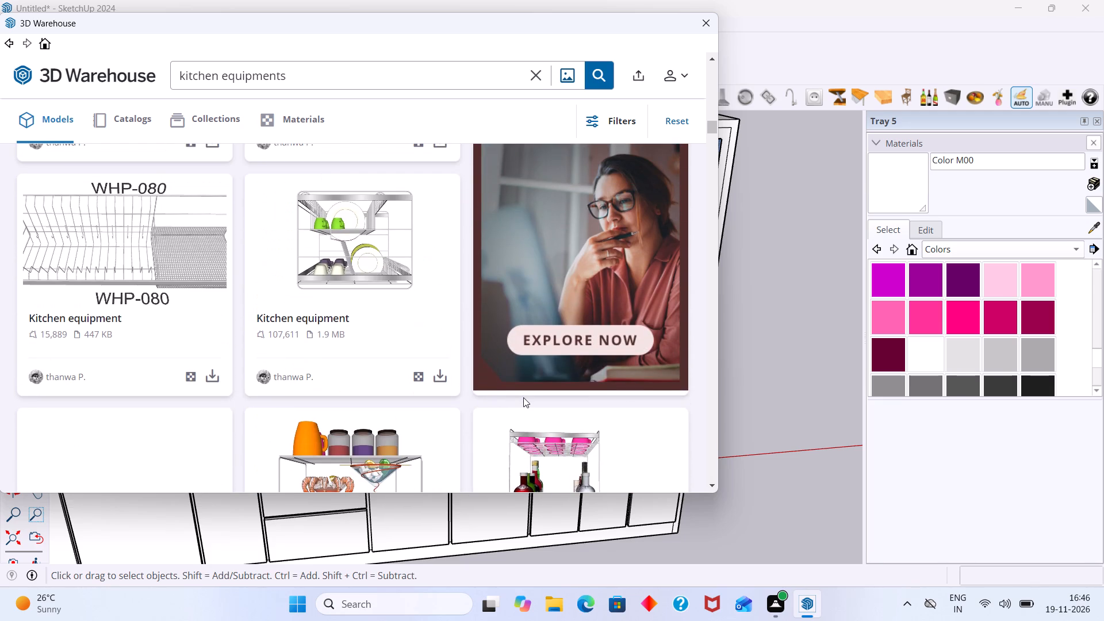
pyautogui.scroll(1, 523, 397)
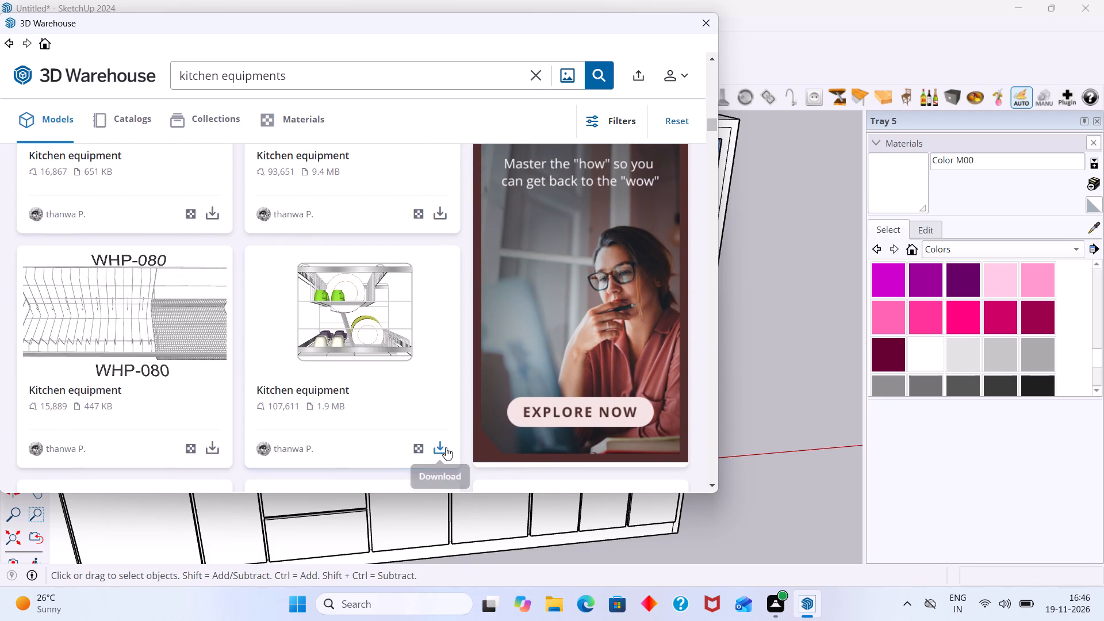
# Request the two-tier dish rack model with plates and green cups, unlock more downloads through the promotional video, and decline the subscription.
pyautogui.click(443, 447)
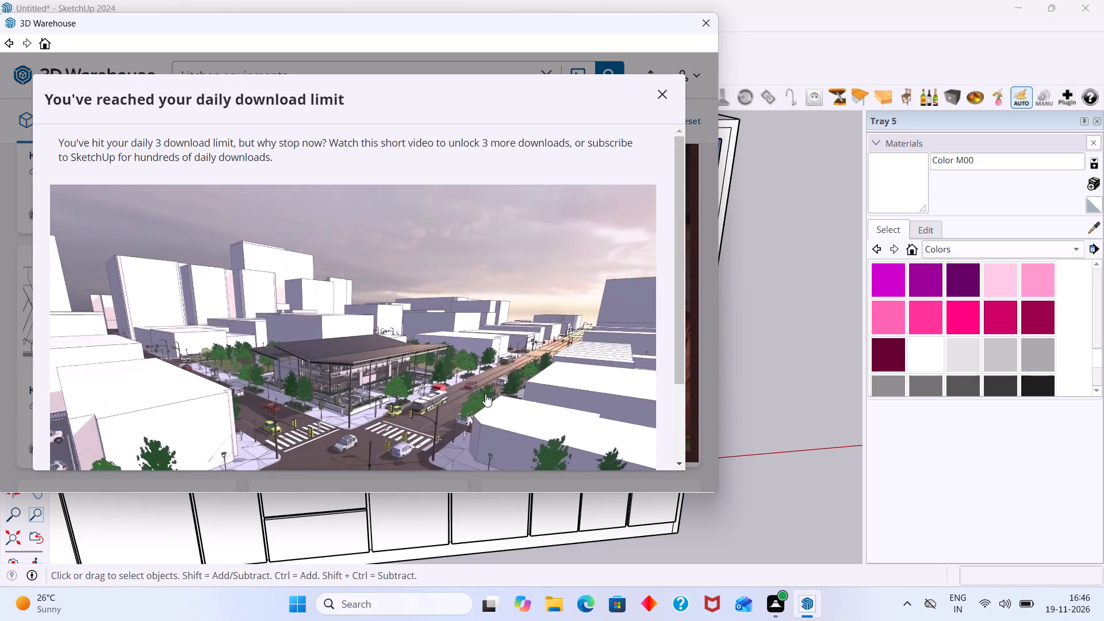
pyautogui.scroll(-4, 494, 392)
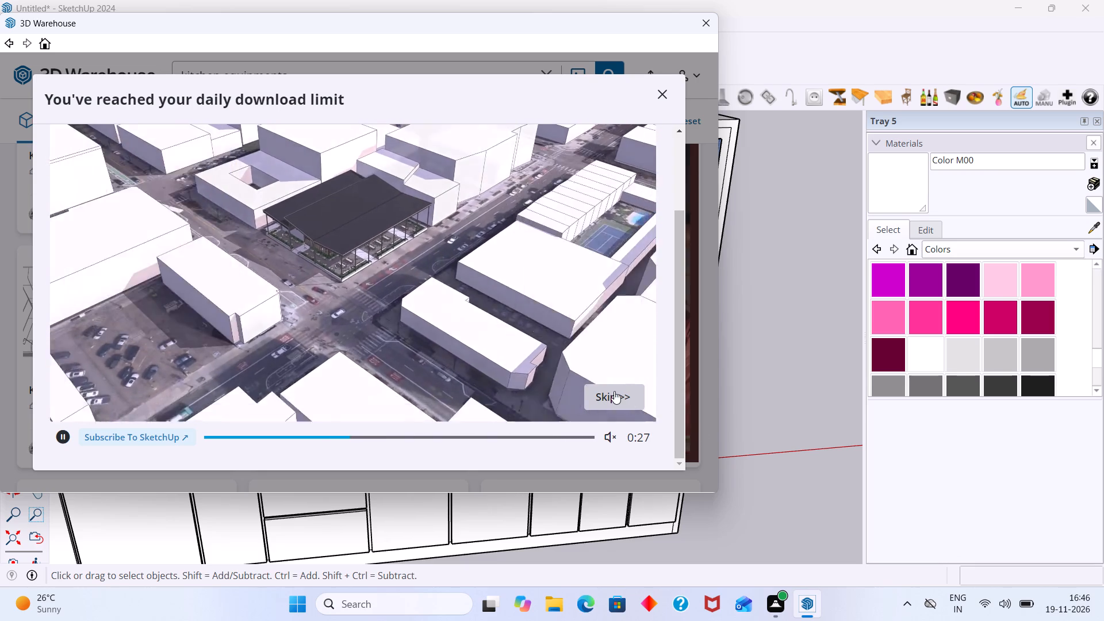
pyautogui.click(612, 394)
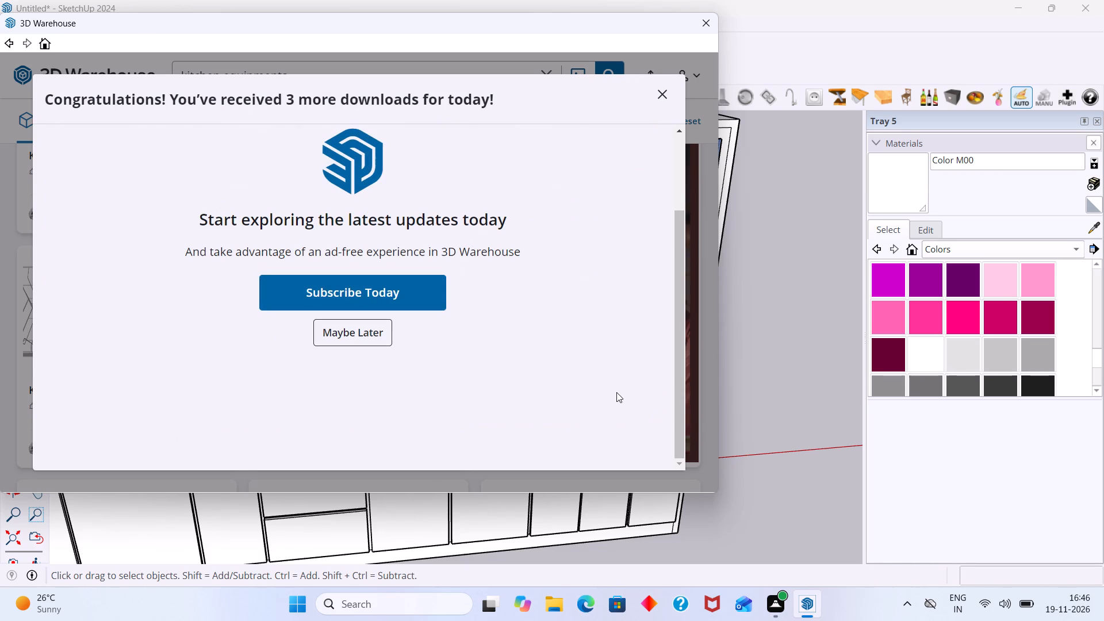
pyautogui.click(369, 334)
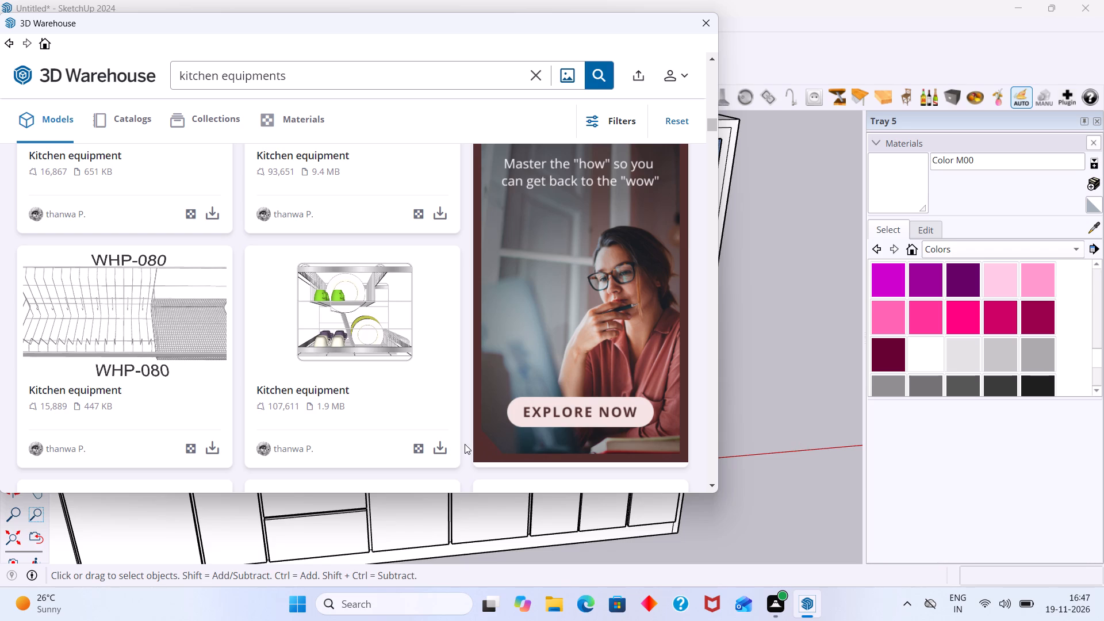
# Load the two-tier dish rack directly into the model and place it at the end of the countertop, at the upper cabinet's lower corner.
pyautogui.click(442, 447)
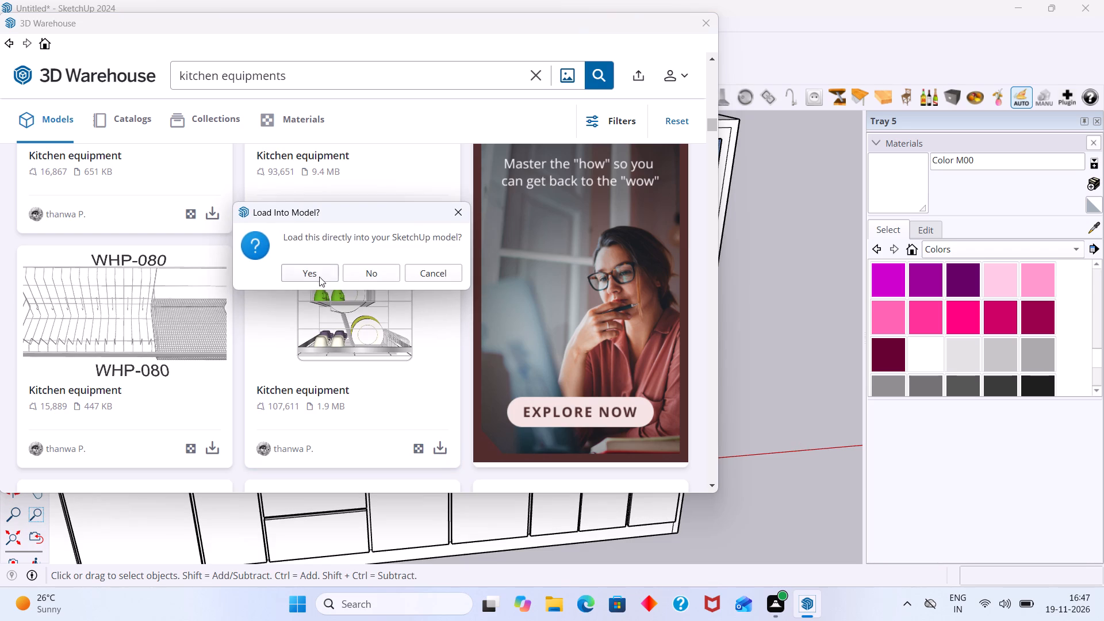
pyautogui.click(319, 275)
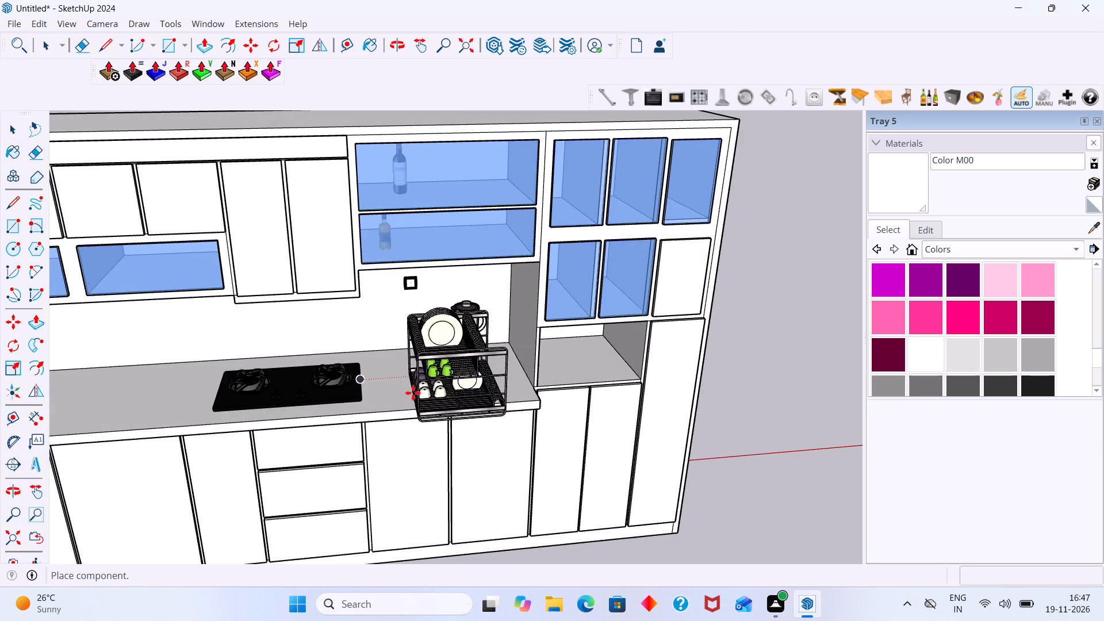
pyautogui.scroll(-1, 251, 381)
pyautogui.scroll(-1, 196, 374)
pyautogui.keyDown('shift'); pyautogui.moveTo(190, 374); pyautogui.dragTo(351, 388, button='middle'); pyautogui.keyUp('shift')
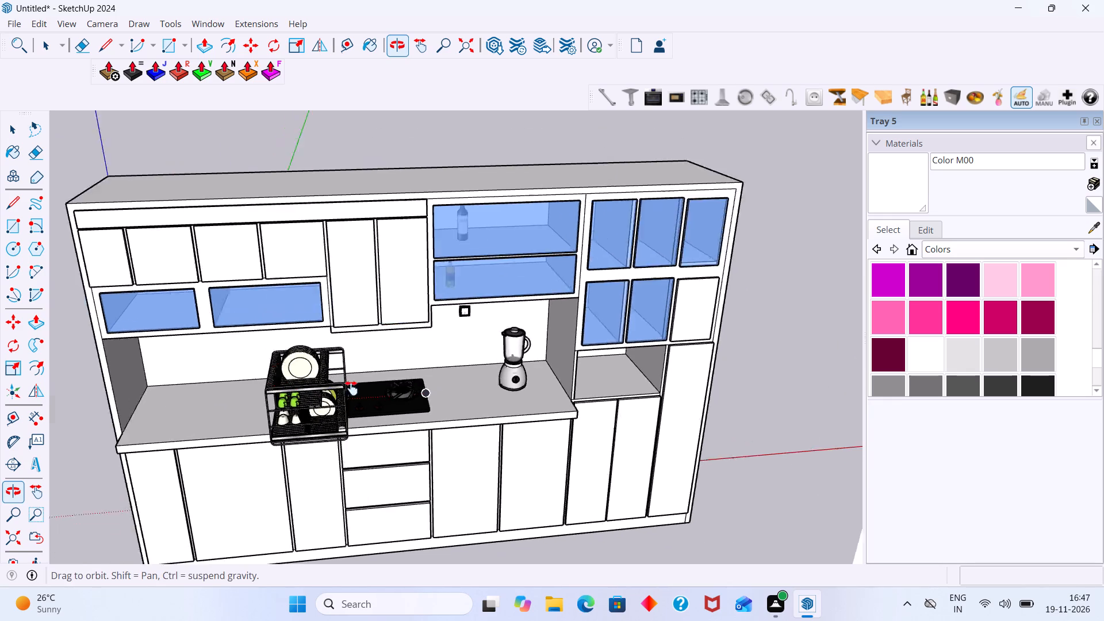
pyautogui.keyDown('shift'); pyautogui.moveTo(351, 388); pyautogui.dragTo(527, 386, button='middle'); pyautogui.keyUp('shift')
pyautogui.scroll(-1, 393, 378)
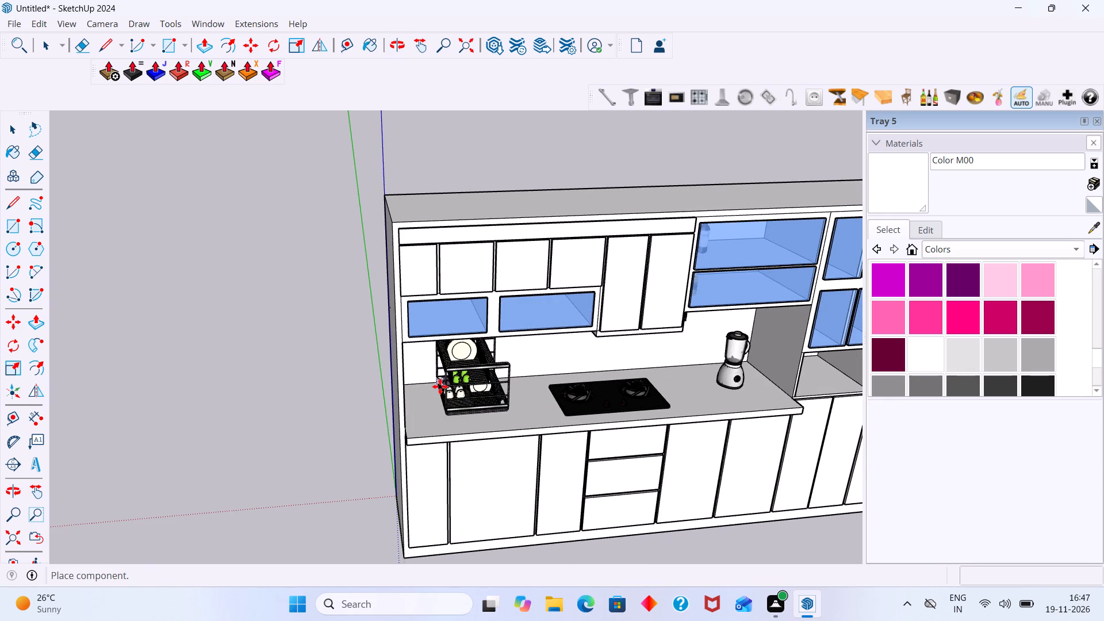
pyautogui.scroll(2, 448, 388)
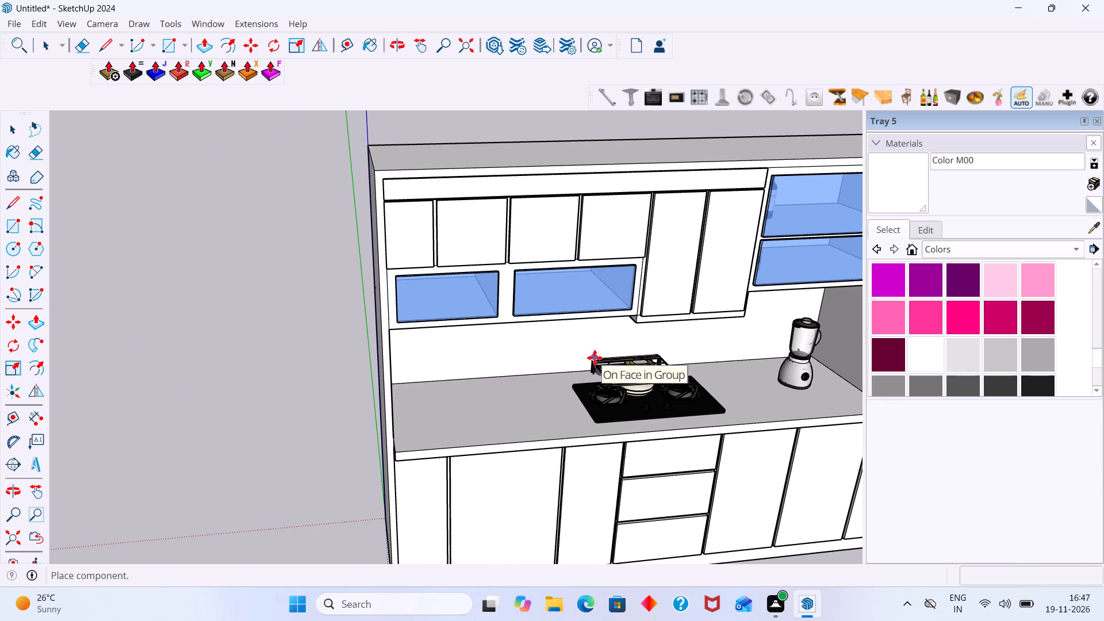
pyautogui.scroll(7, 565, 366)
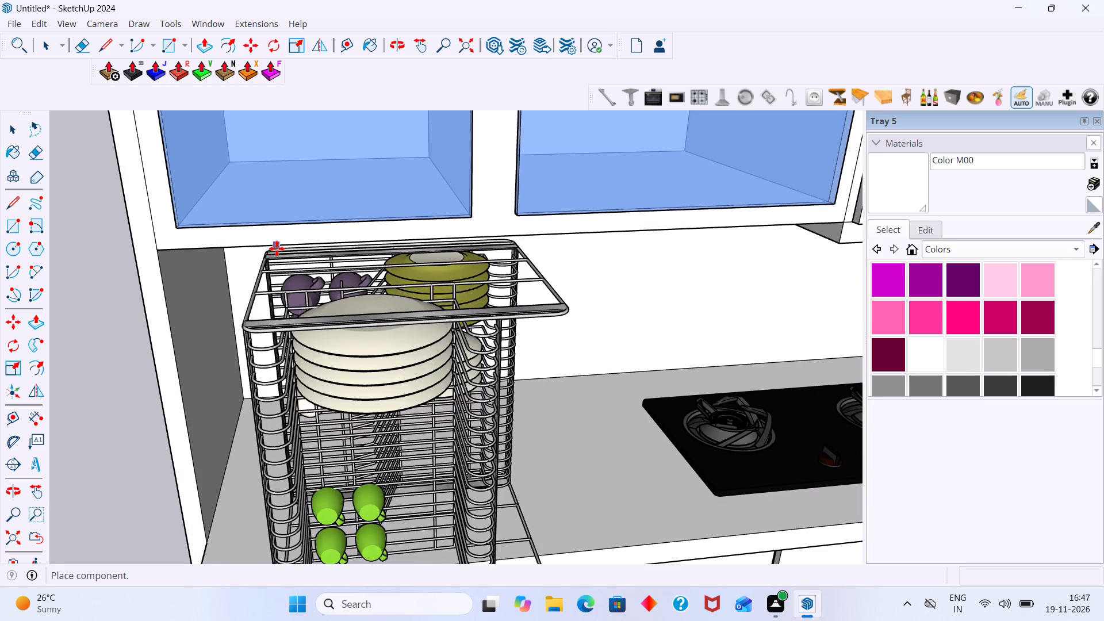
pyautogui.scroll(2, 243, 261)
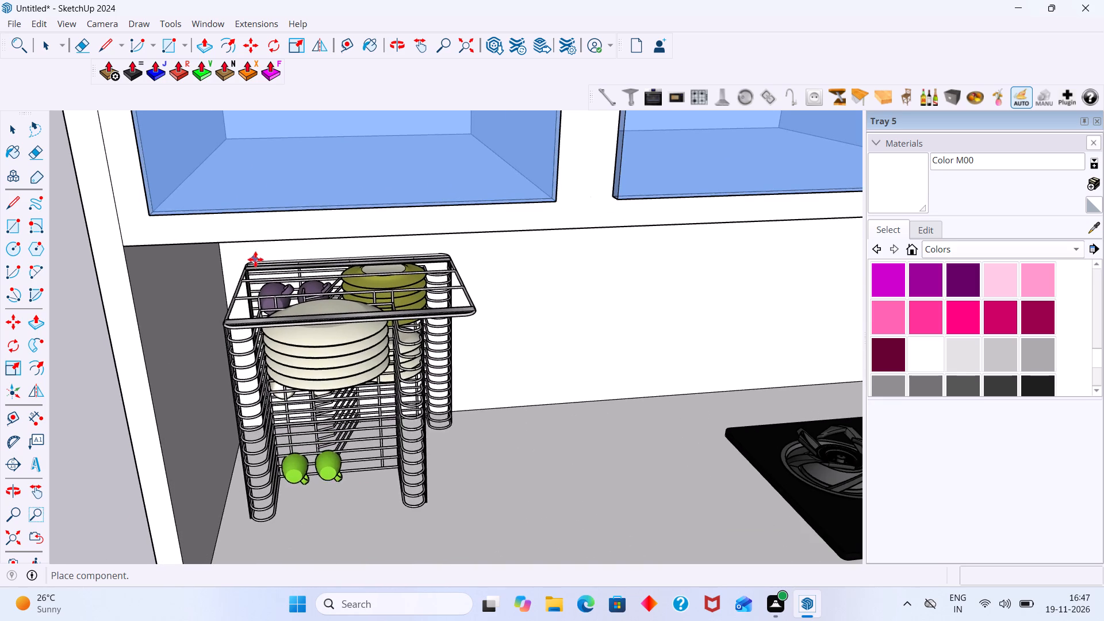
pyautogui.scroll(-1, 232, 252)
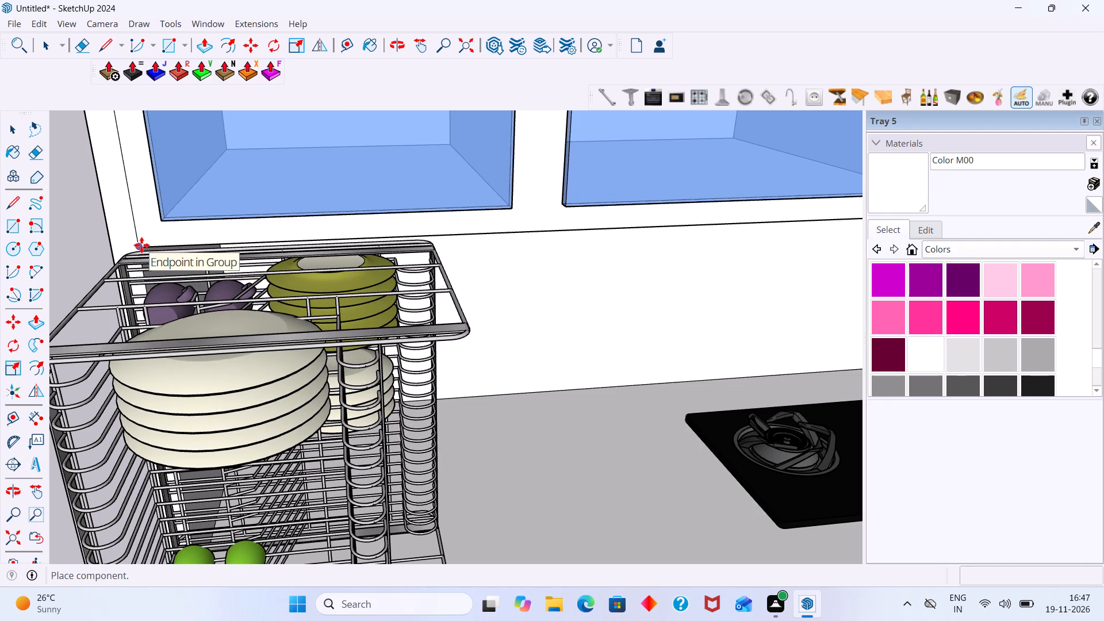
pyautogui.click(142, 247)
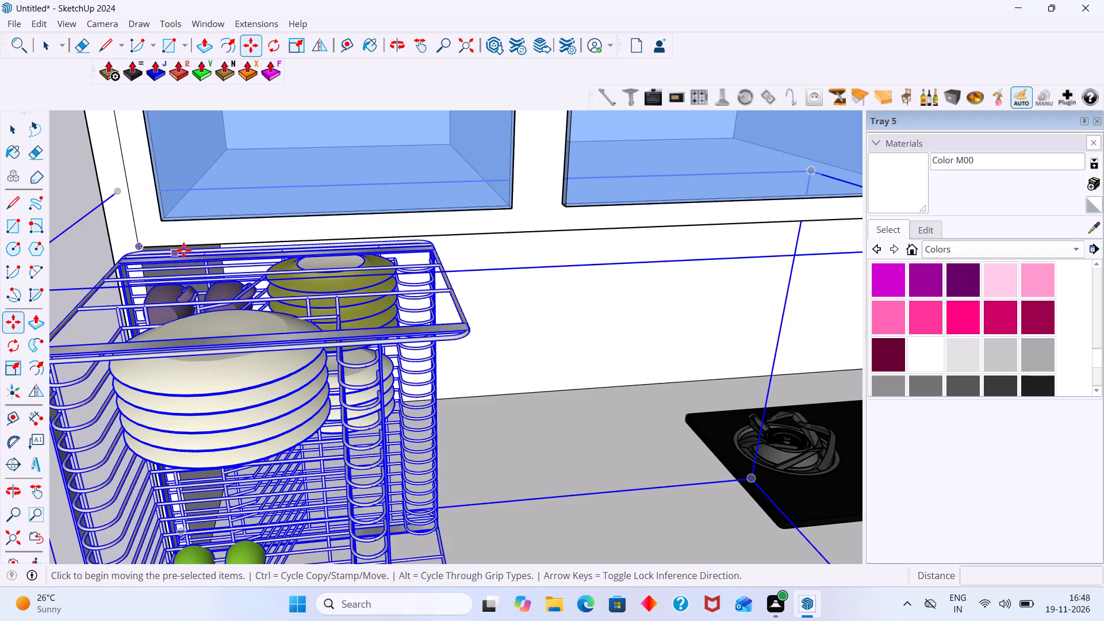
pyautogui.scroll(-11, 205, 259)
pyautogui.press('space')
pyautogui.click(72, 341)
# Examine how the placed dish rack sits against the countertop, upper cabinets and side panel of the kitchen unit.
pyautogui.scroll(-2, 93, 335)
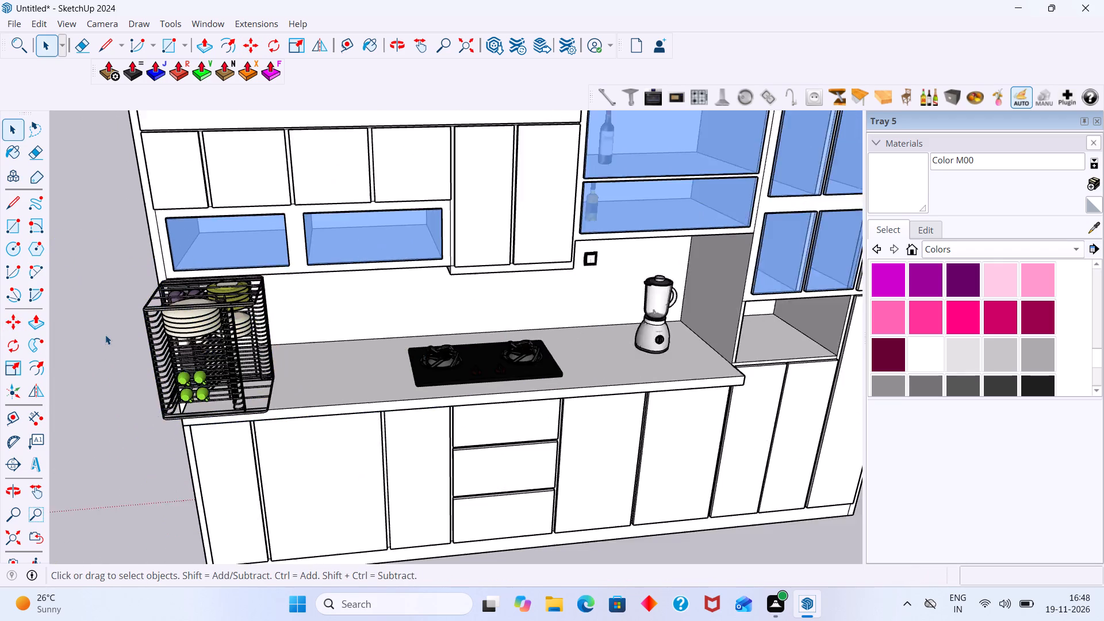
pyautogui.scroll(-2, 105, 335)
pyautogui.moveTo(136, 334); pyautogui.dragTo(192, 323, button='middle')
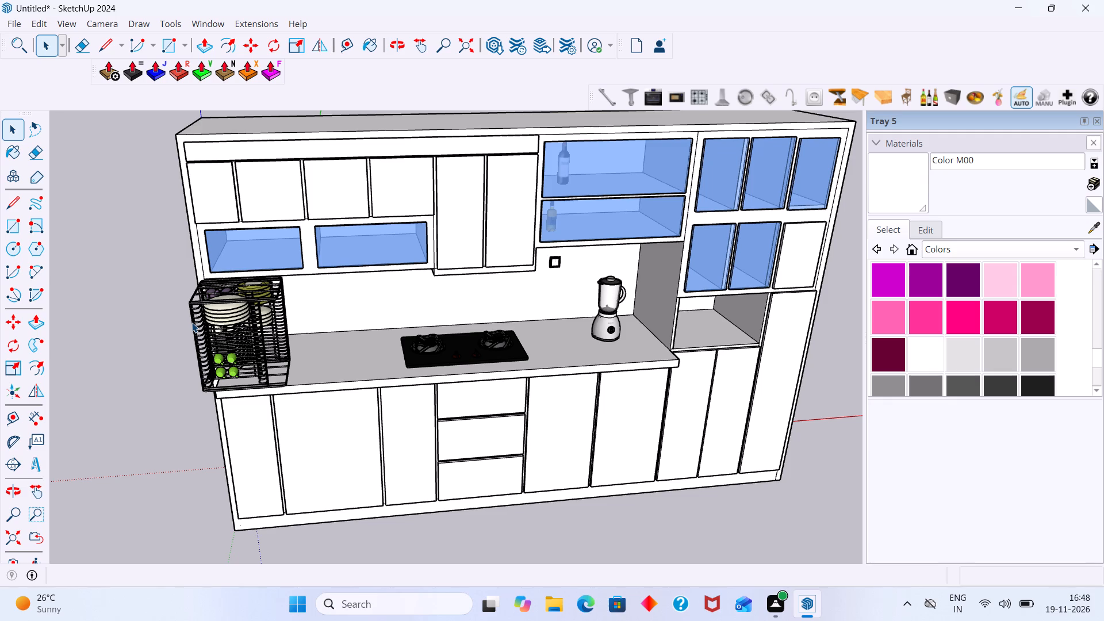
pyautogui.moveTo(196, 398); pyautogui.dragTo(384, 407, button='middle')
pyautogui.scroll(-7, 288, 389)
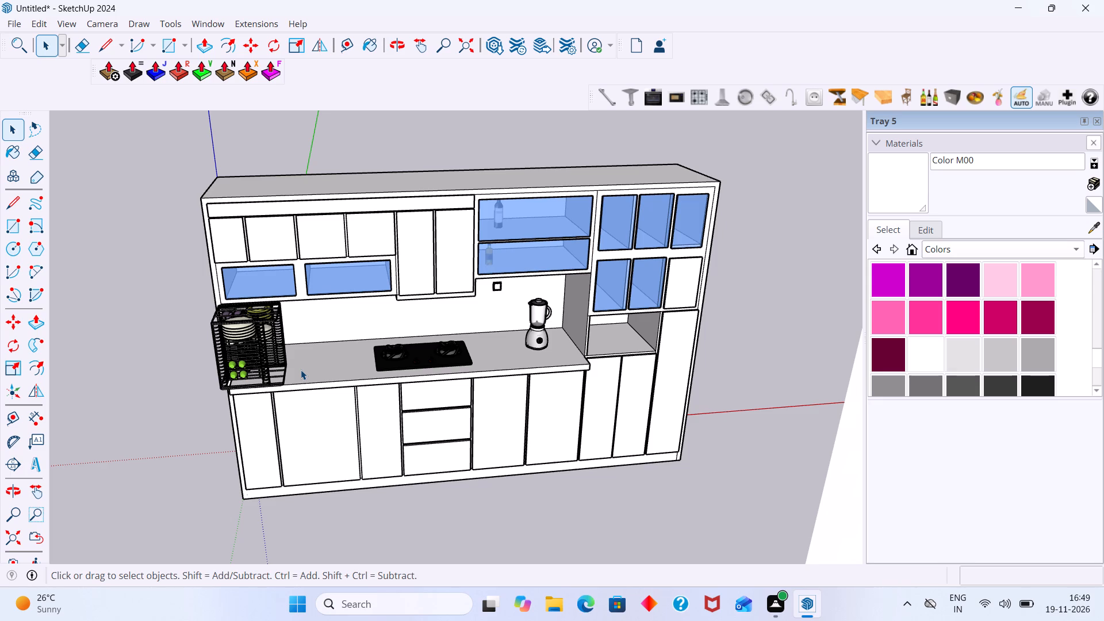
pyautogui.scroll(-3, 190, 331)
pyautogui.scroll(-2, 256, 427)
pyautogui.click(203, 413)
pyautogui.moveTo(201, 401); pyautogui.dragTo(401, 409, button='middle')
# Move the dish rack about 190 mm back by its top rear corner, against the backsplash beneath the upper cabinet.
pyautogui.scroll(5, 309, 417)
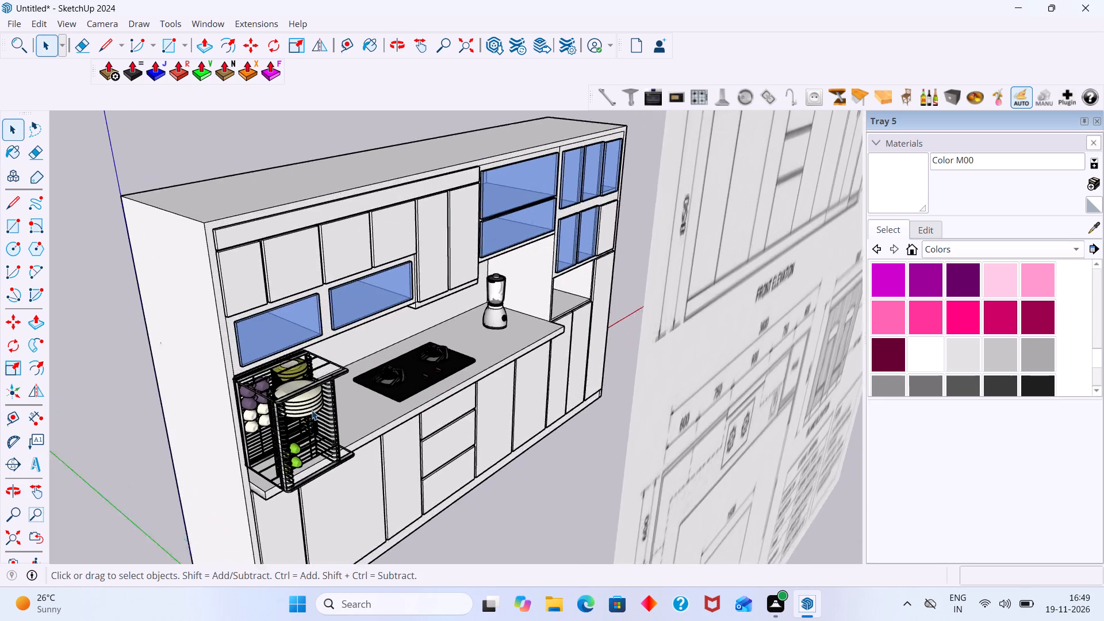
pyautogui.scroll(-1, 310, 408)
pyautogui.scroll(1, 304, 407)
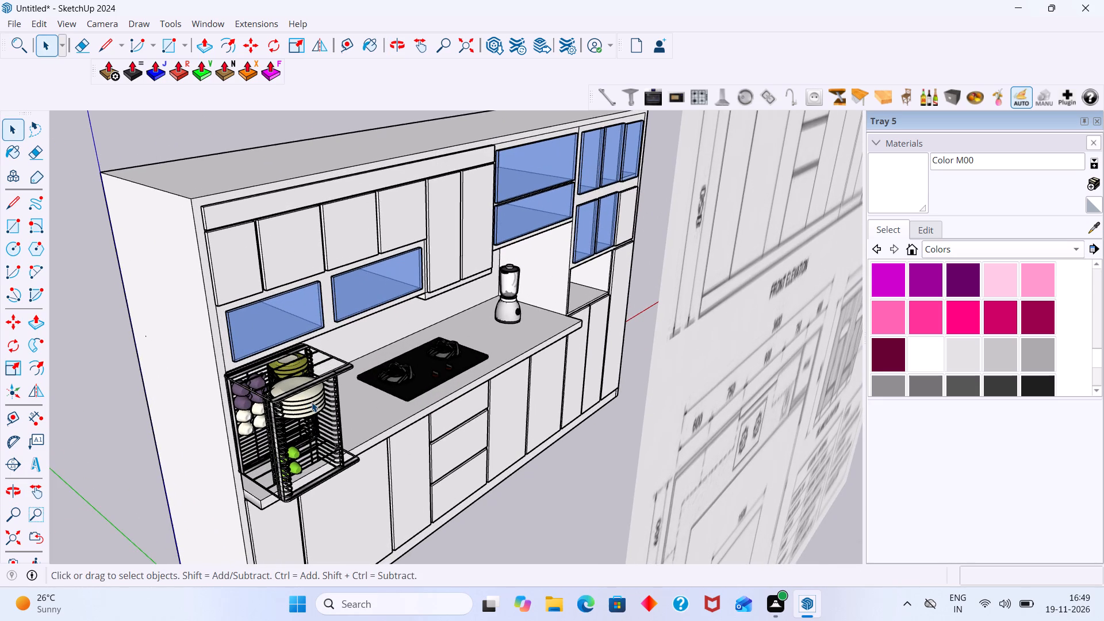
pyautogui.scroll(10, 273, 402)
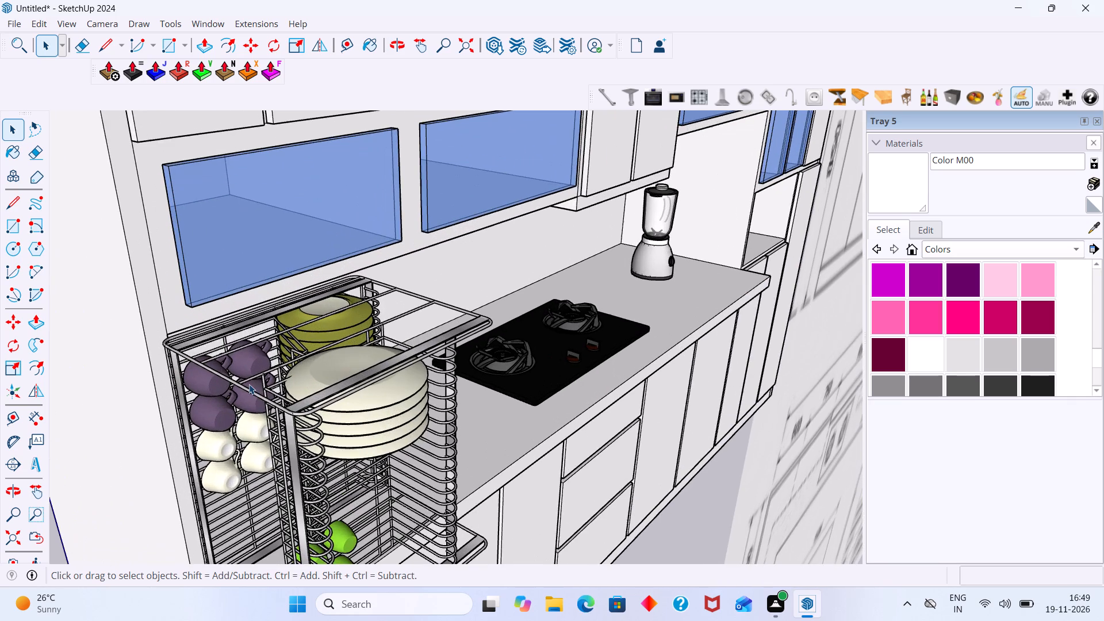
pyautogui.click(249, 384)
pyautogui.press('m')
pyautogui.scroll(5, 175, 387)
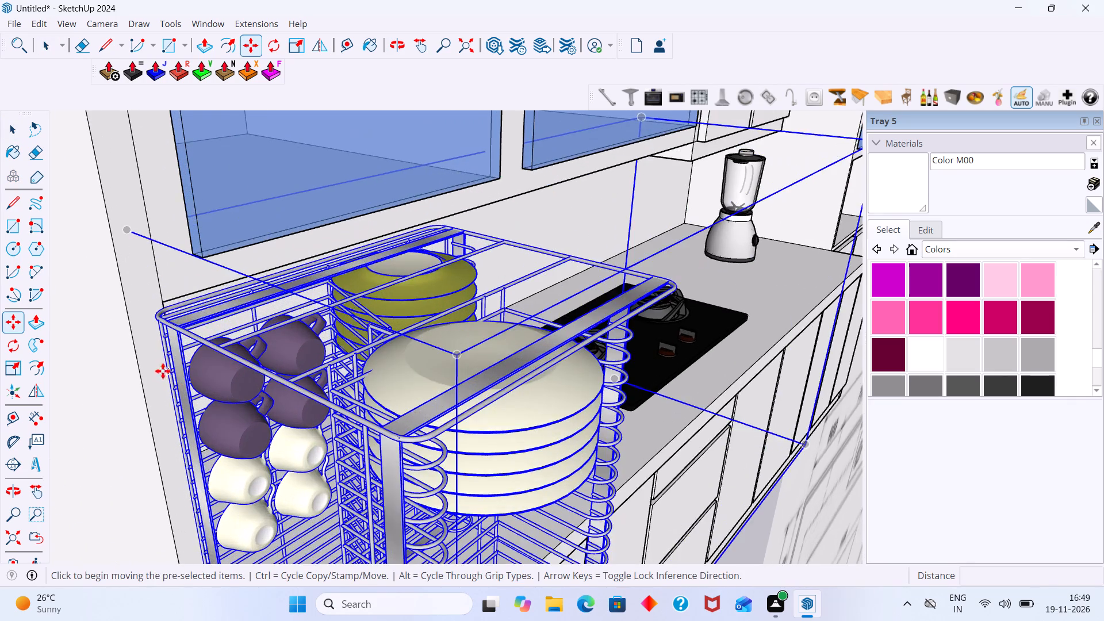
pyautogui.moveTo(141, 365); pyautogui.dragTo(31, 343, button='middle')
pyautogui.moveTo(124, 310); pyautogui.dragTo(0, 263, button='middle')
pyautogui.moveTo(372, 217); pyautogui.dragTo(275, 225, button='middle')
pyautogui.scroll(-13, 323, 217)
pyautogui.scroll(6, 362, 209)
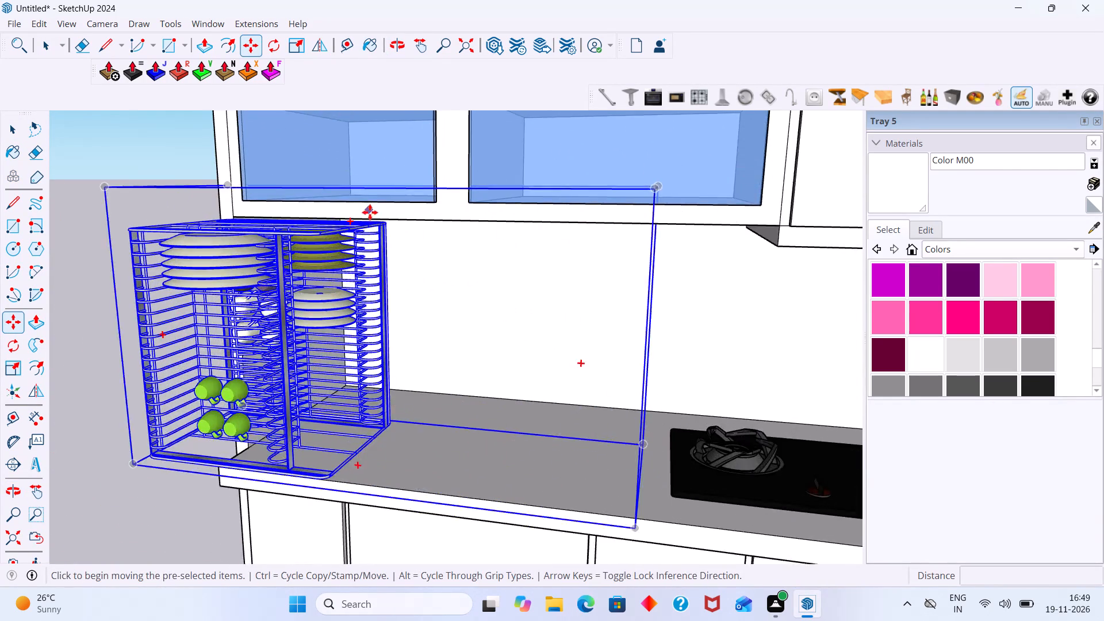
pyautogui.scroll(2, 370, 212)
pyautogui.scroll(4, 421, 269)
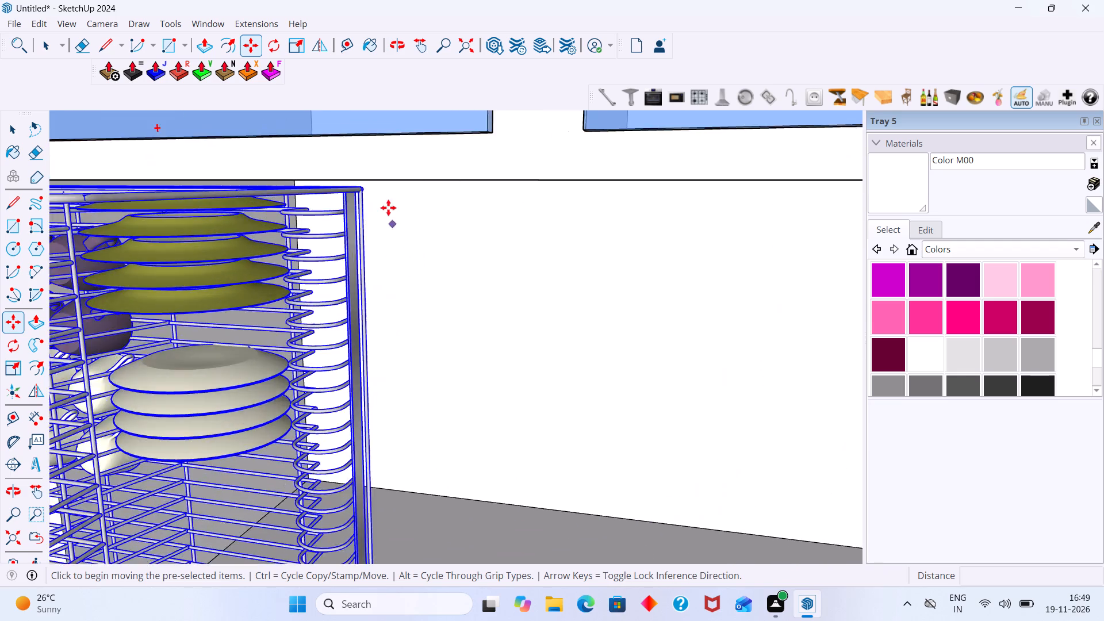
pyautogui.scroll(7, 388, 208)
pyautogui.click(362, 189)
pyautogui.scroll(-4, 414, 184)
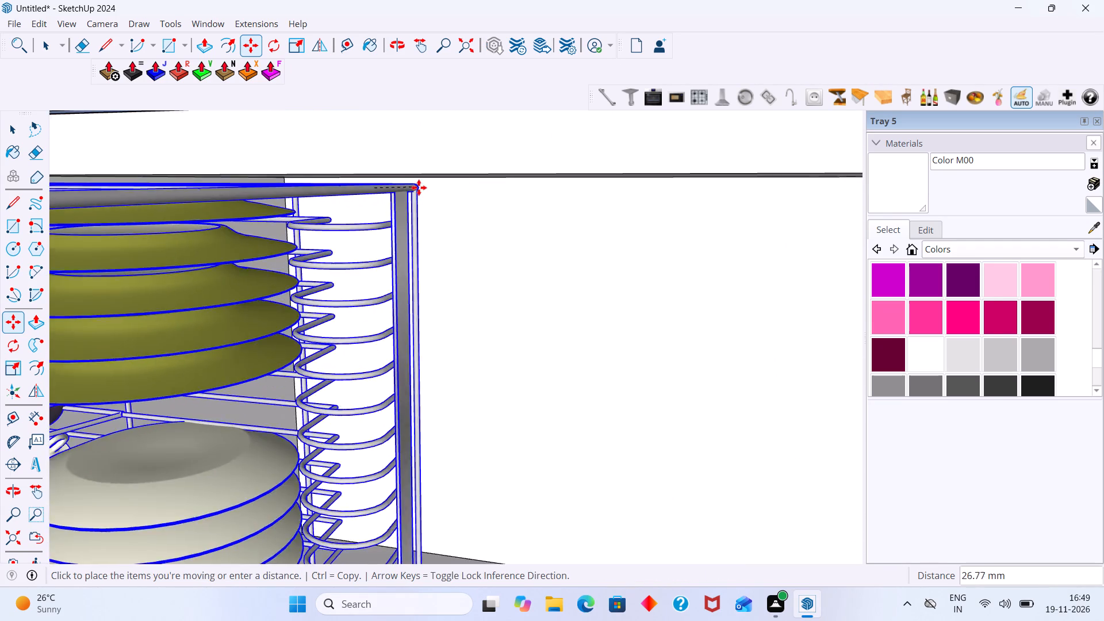
pyautogui.scroll(-11, 419, 187)
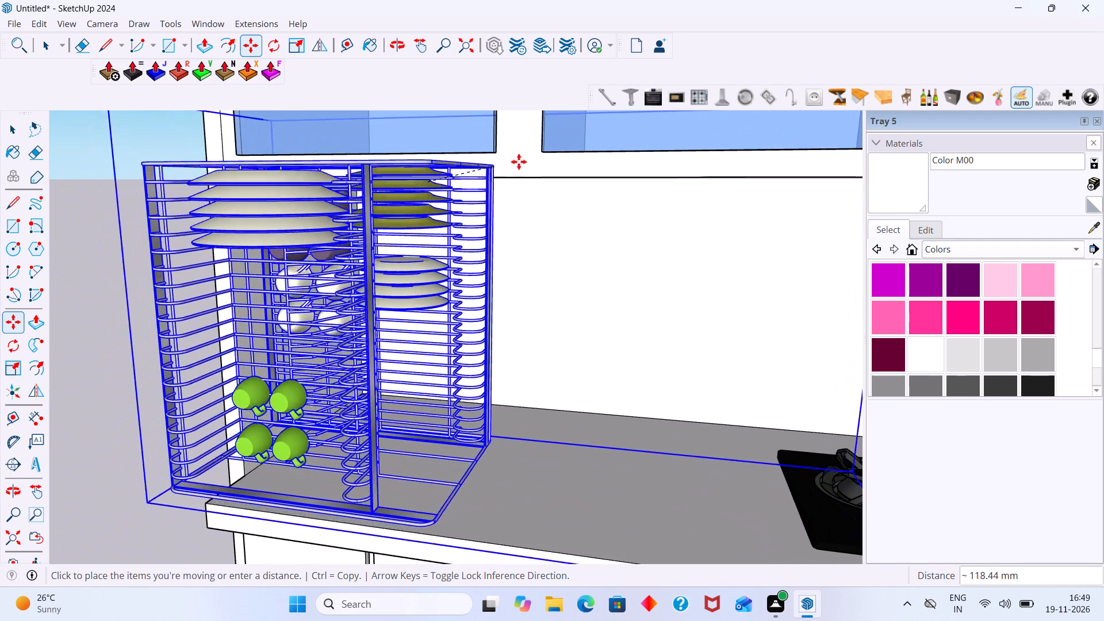
pyautogui.scroll(5, 509, 179)
pyautogui.moveTo(507, 186); pyautogui.dragTo(494, 140, button='middle')
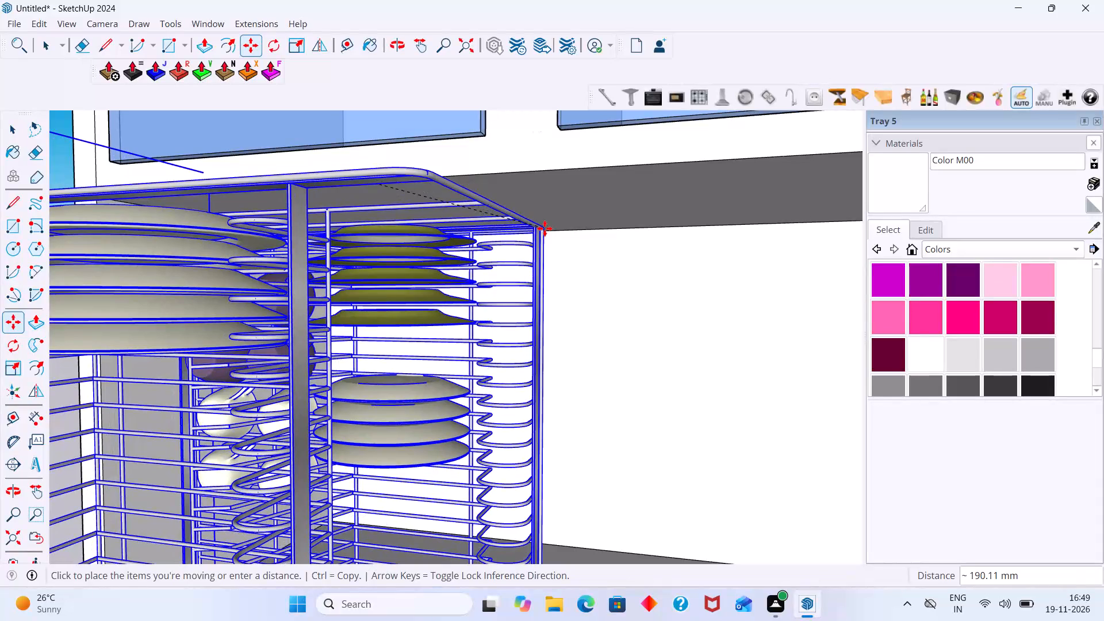
pyautogui.click(545, 228)
pyautogui.press('space')
pyautogui.scroll(-10, 549, 223)
pyautogui.click(319, 317)
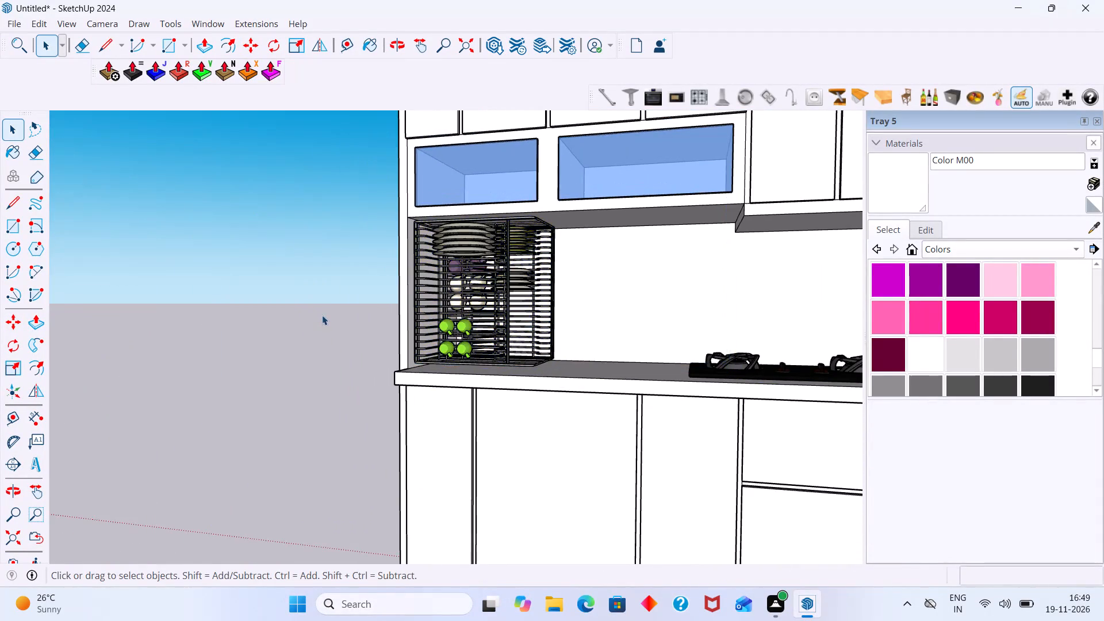
# Scale the dish rack narrower along the red axis to a factor of 0.67.
pyautogui.moveTo(325, 307); pyautogui.dragTo(540, 386, button='middle')
pyautogui.scroll(-1, 542, 409)
pyautogui.scroll(10, 462, 292)
pyautogui.click(417, 243)
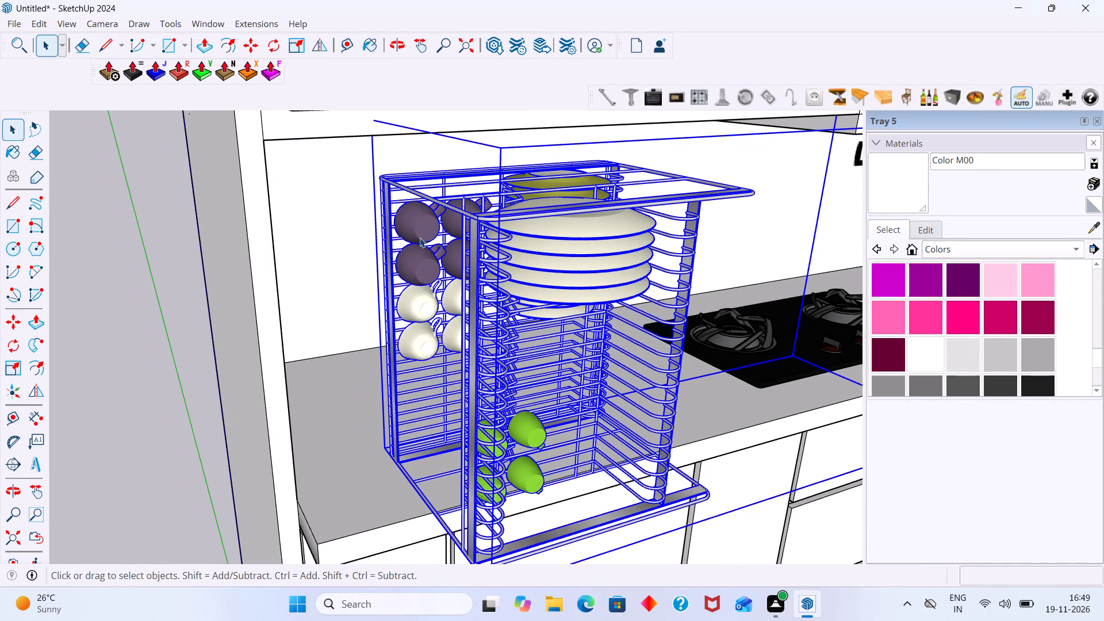
pyautogui.press('s')
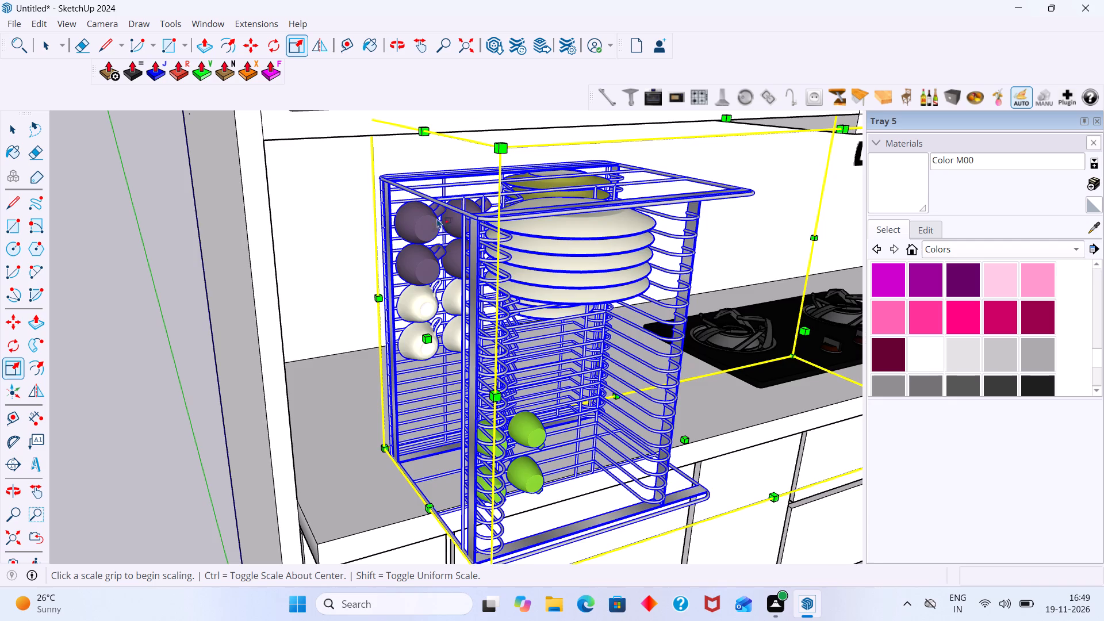
pyautogui.scroll(-8, 432, 230)
pyautogui.moveTo(435, 278); pyautogui.dragTo(626, 313, button='middle')
pyautogui.moveTo(595, 274); pyautogui.dragTo(412, 270, button='middle')
pyautogui.scroll(3, 563, 244)
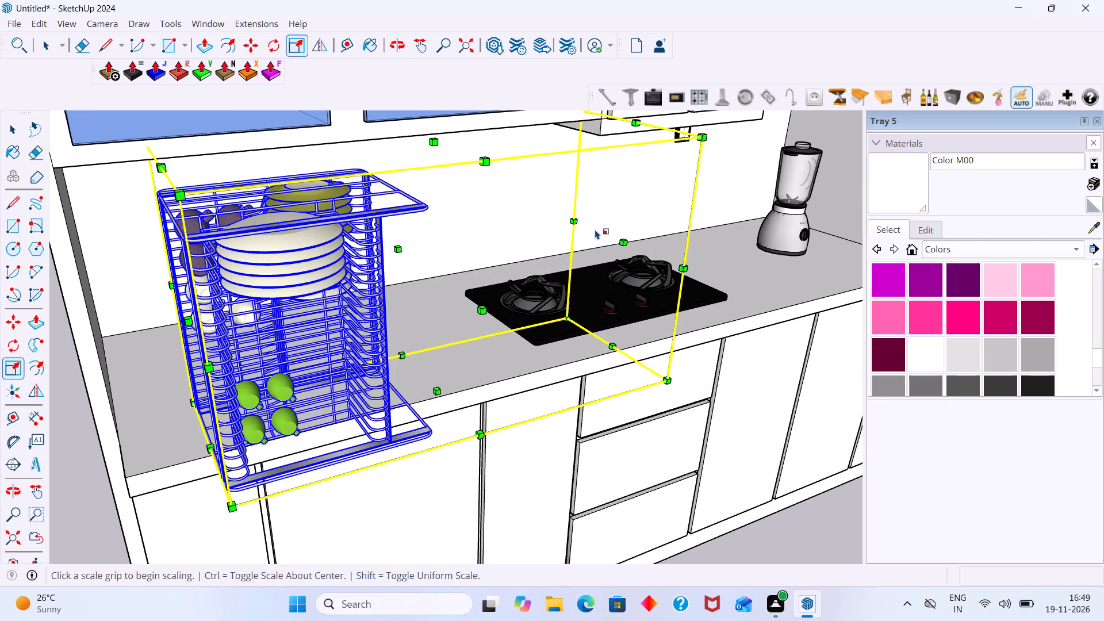
pyautogui.click(622, 241)
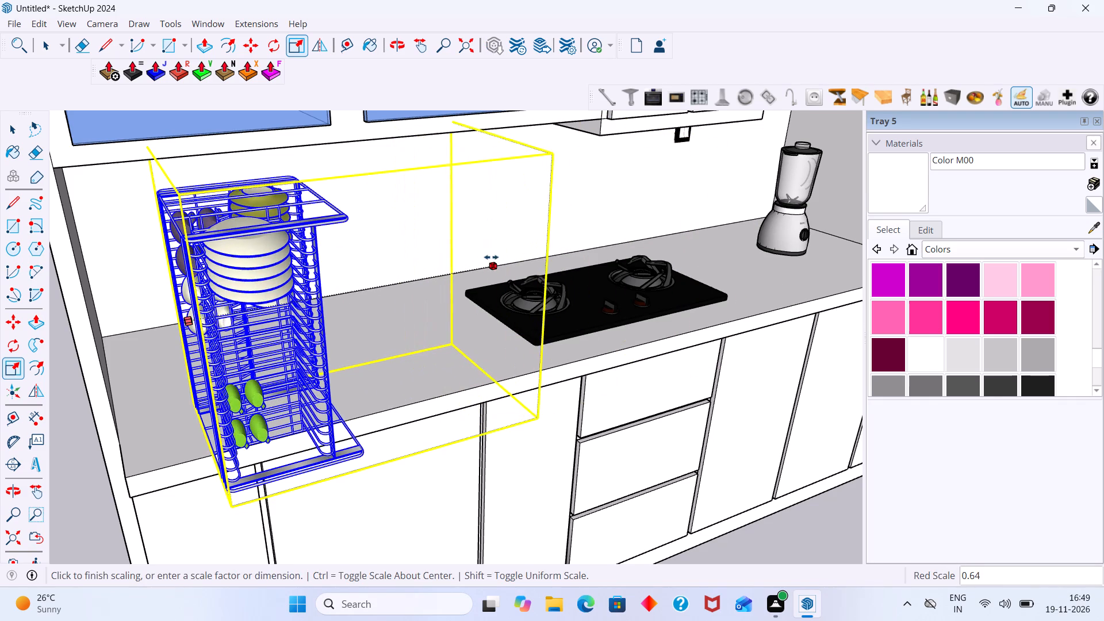
pyautogui.click(505, 252)
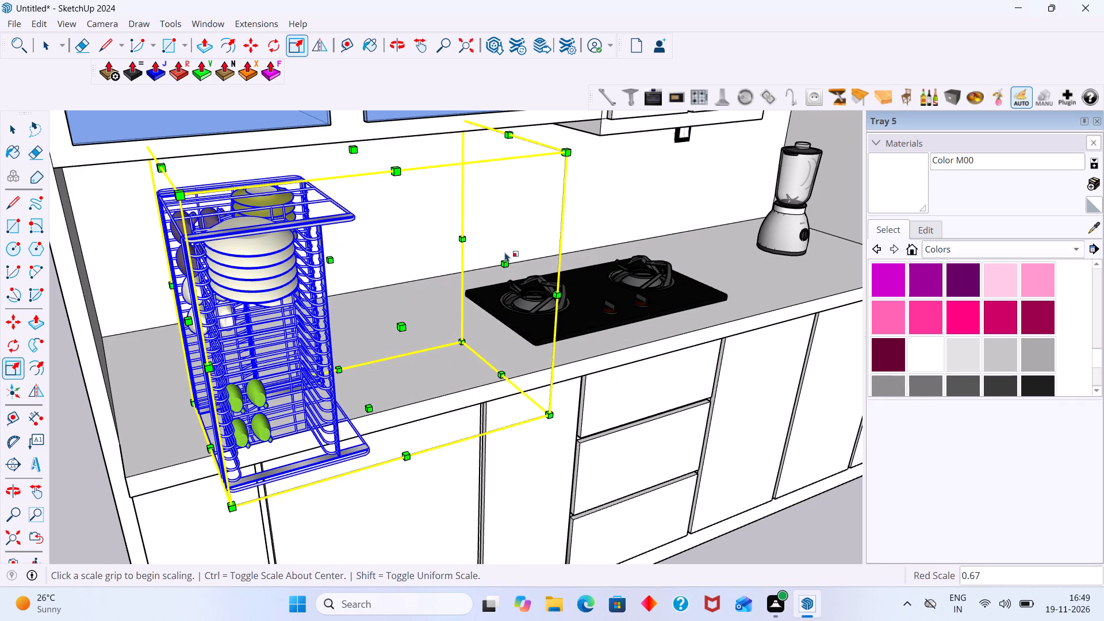
pyautogui.scroll(-9, 461, 267)
pyautogui.click(542, 431)
pyautogui.scroll(2, 444, 302)
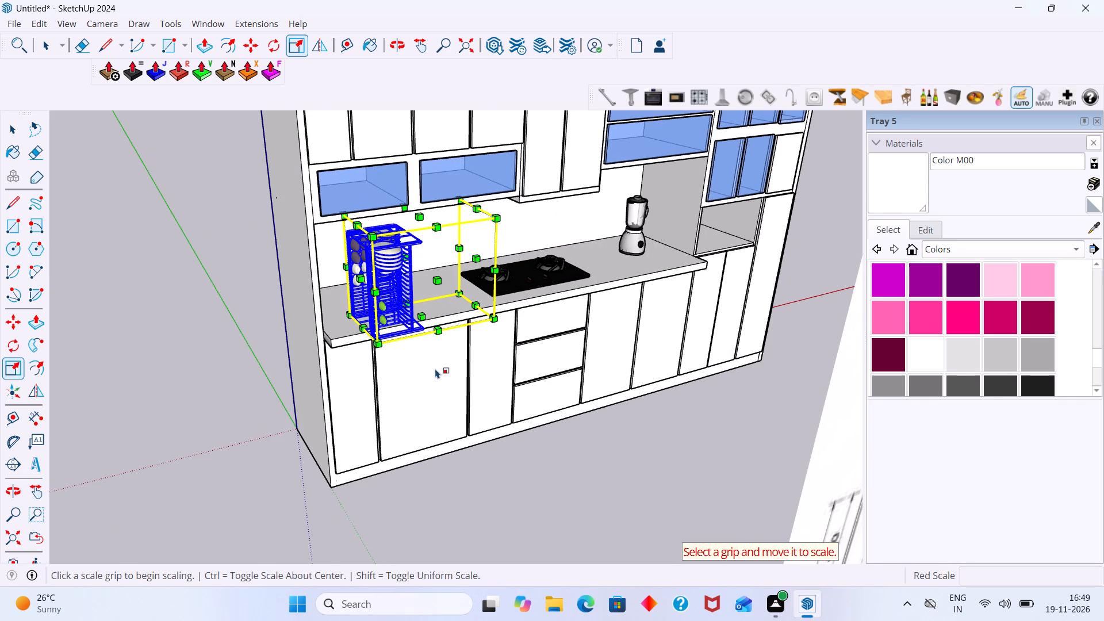
pyautogui.press('Escape')
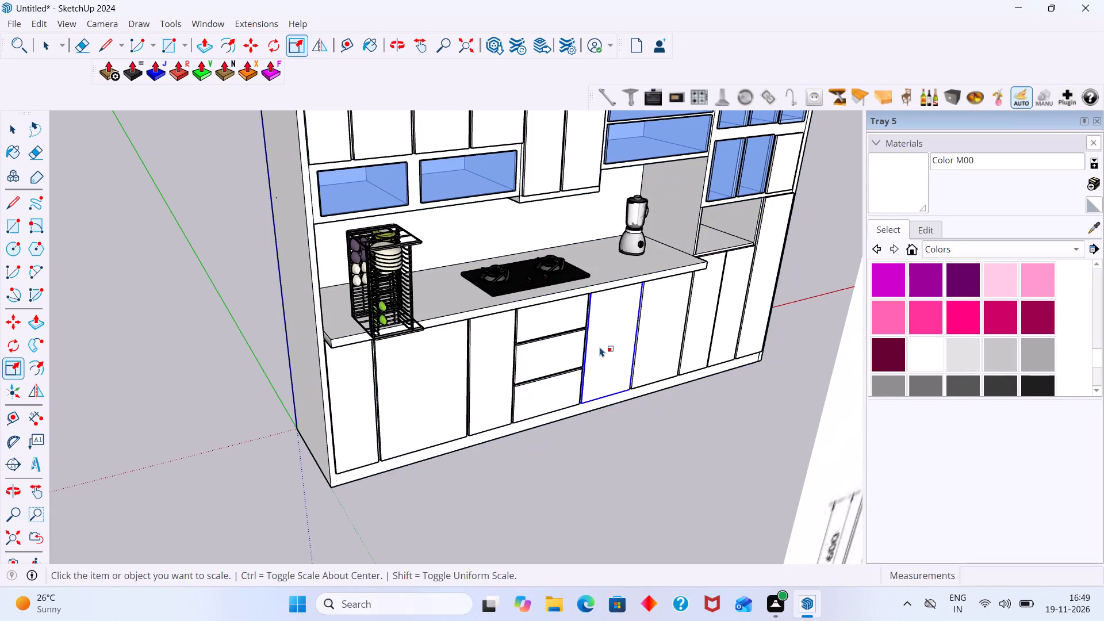
pyautogui.scroll(6, 585, 321)
pyautogui.press('space')
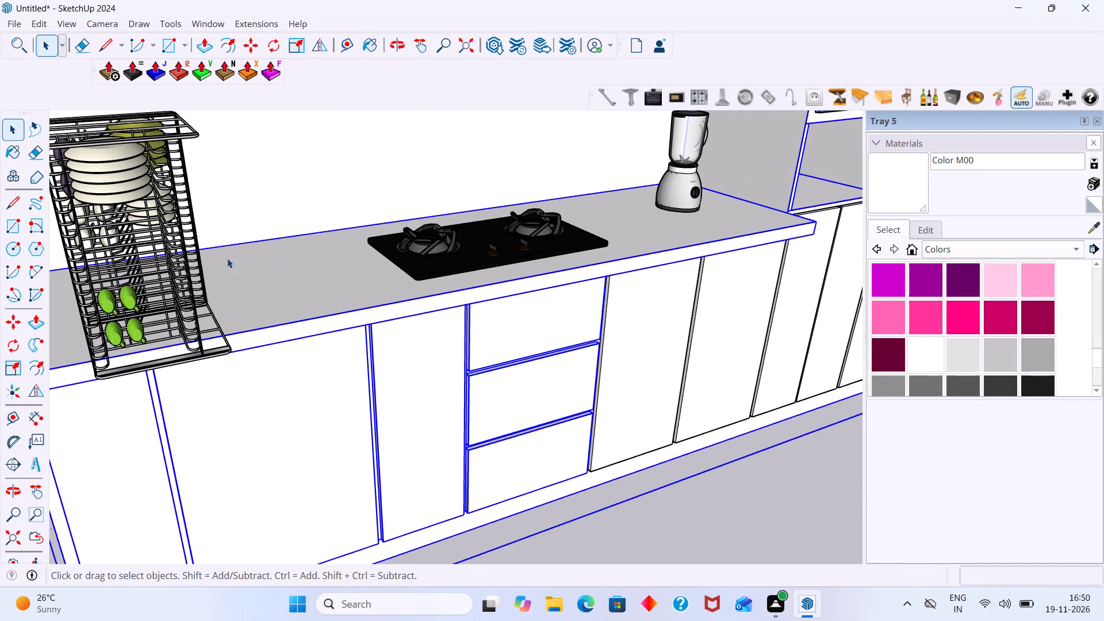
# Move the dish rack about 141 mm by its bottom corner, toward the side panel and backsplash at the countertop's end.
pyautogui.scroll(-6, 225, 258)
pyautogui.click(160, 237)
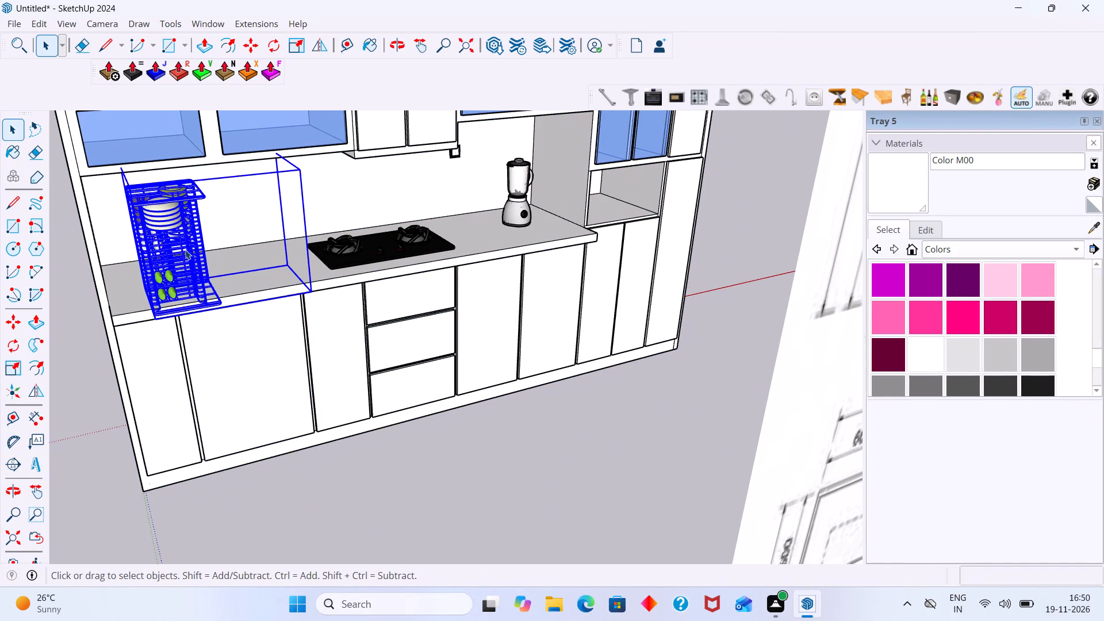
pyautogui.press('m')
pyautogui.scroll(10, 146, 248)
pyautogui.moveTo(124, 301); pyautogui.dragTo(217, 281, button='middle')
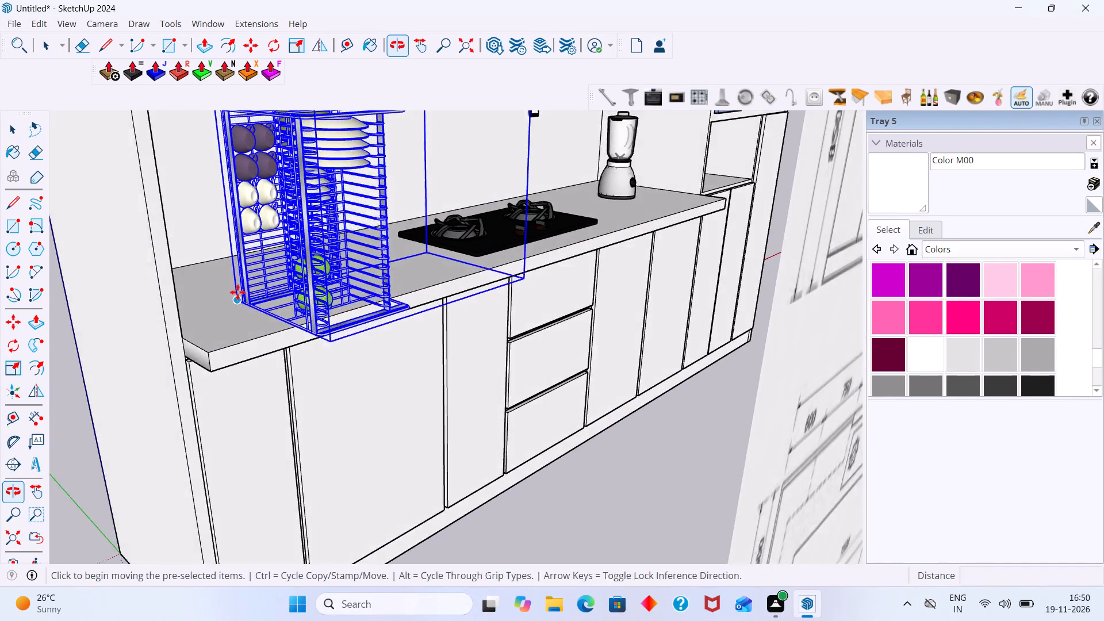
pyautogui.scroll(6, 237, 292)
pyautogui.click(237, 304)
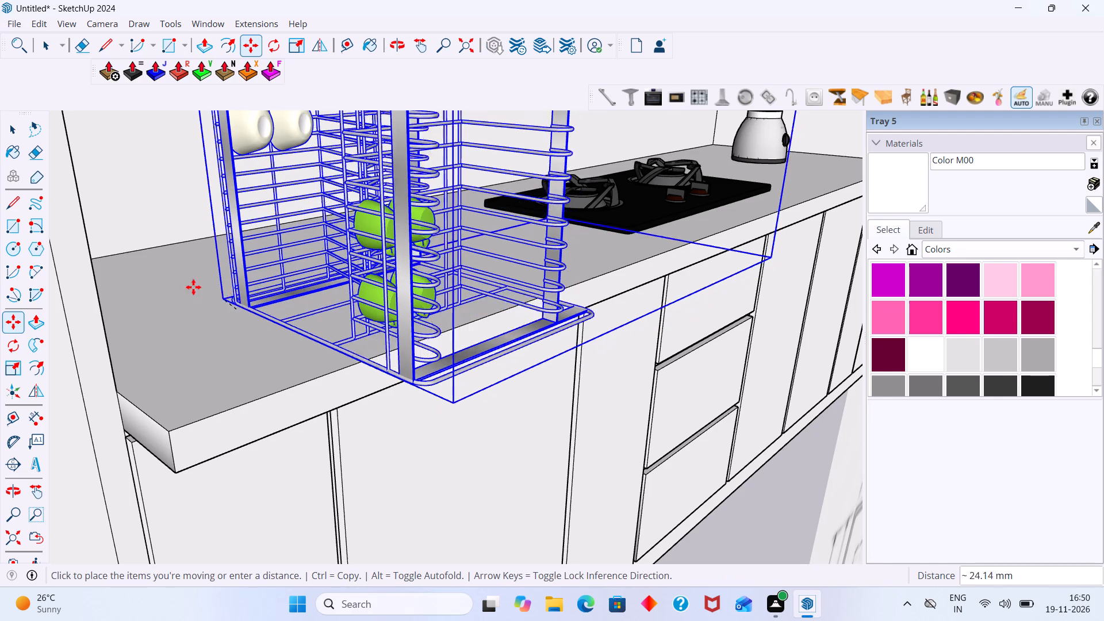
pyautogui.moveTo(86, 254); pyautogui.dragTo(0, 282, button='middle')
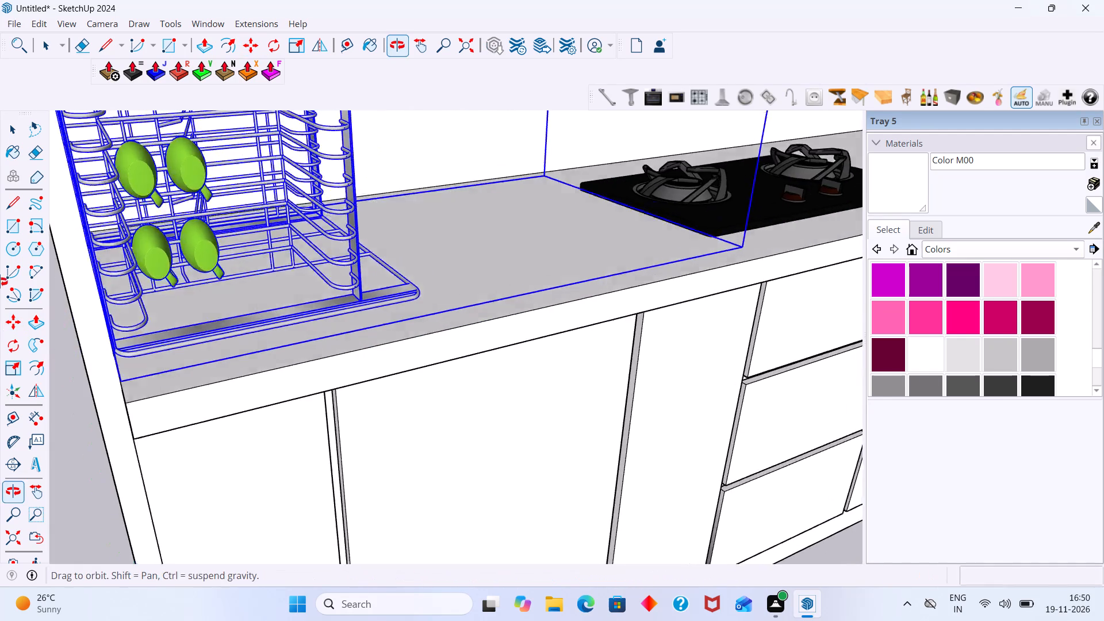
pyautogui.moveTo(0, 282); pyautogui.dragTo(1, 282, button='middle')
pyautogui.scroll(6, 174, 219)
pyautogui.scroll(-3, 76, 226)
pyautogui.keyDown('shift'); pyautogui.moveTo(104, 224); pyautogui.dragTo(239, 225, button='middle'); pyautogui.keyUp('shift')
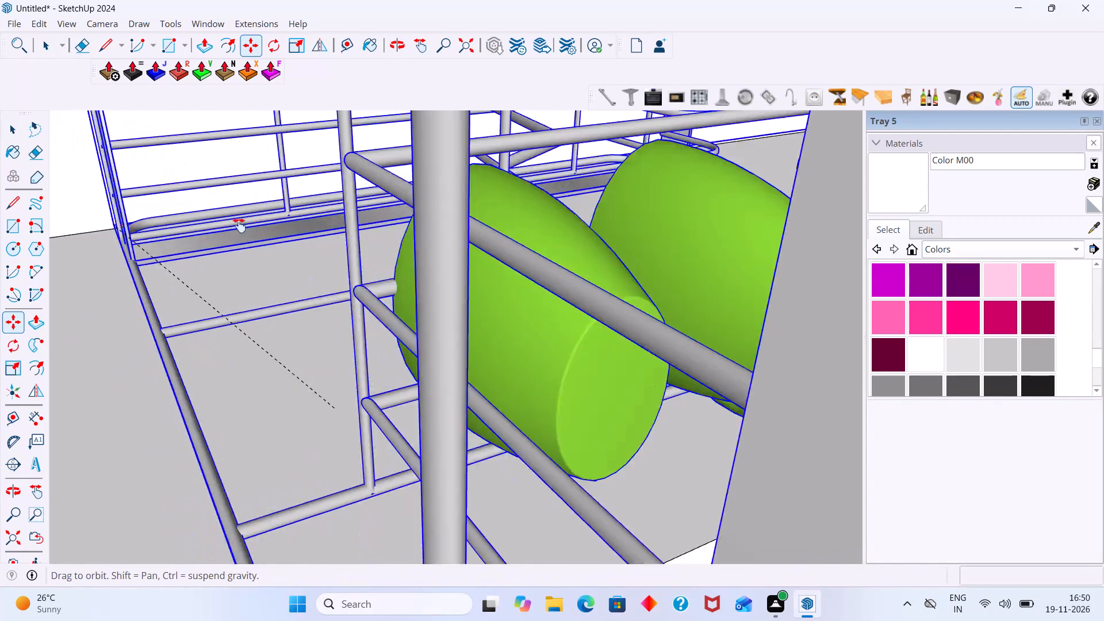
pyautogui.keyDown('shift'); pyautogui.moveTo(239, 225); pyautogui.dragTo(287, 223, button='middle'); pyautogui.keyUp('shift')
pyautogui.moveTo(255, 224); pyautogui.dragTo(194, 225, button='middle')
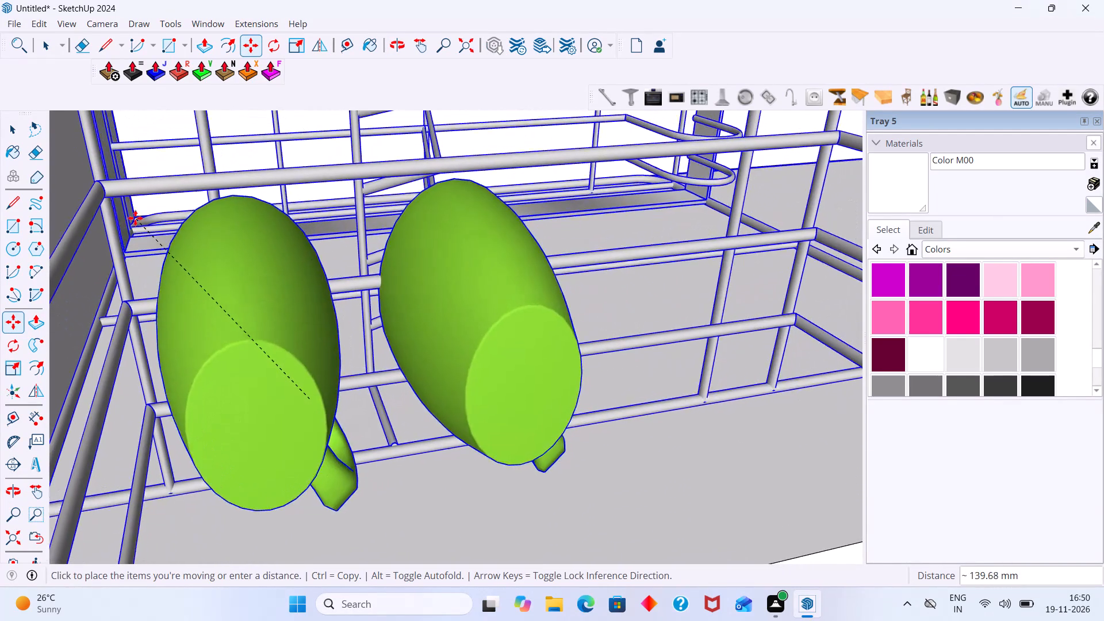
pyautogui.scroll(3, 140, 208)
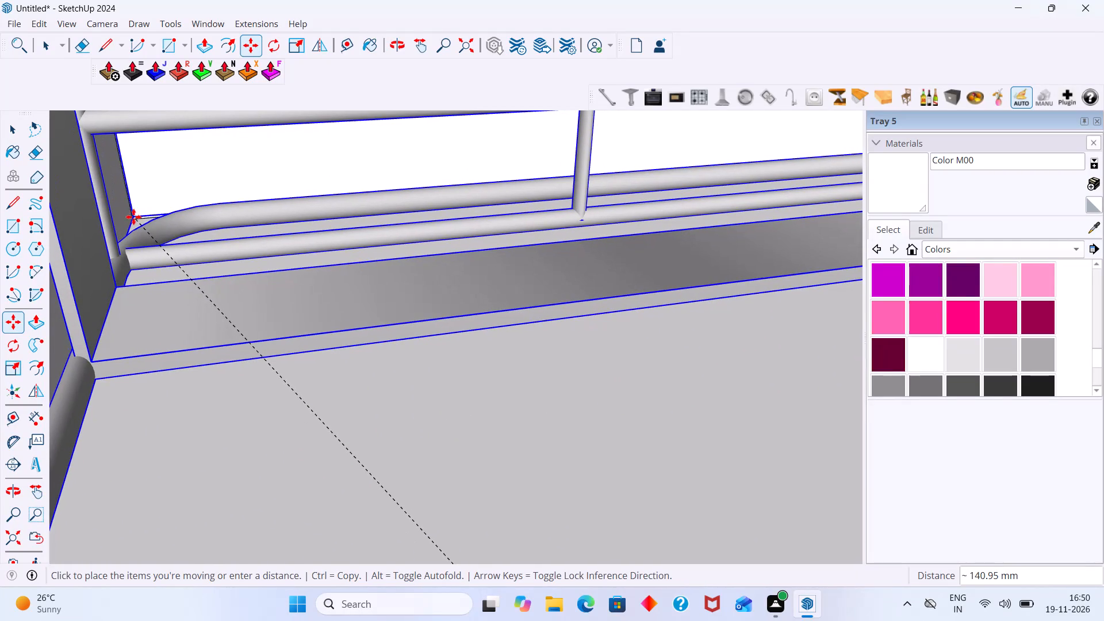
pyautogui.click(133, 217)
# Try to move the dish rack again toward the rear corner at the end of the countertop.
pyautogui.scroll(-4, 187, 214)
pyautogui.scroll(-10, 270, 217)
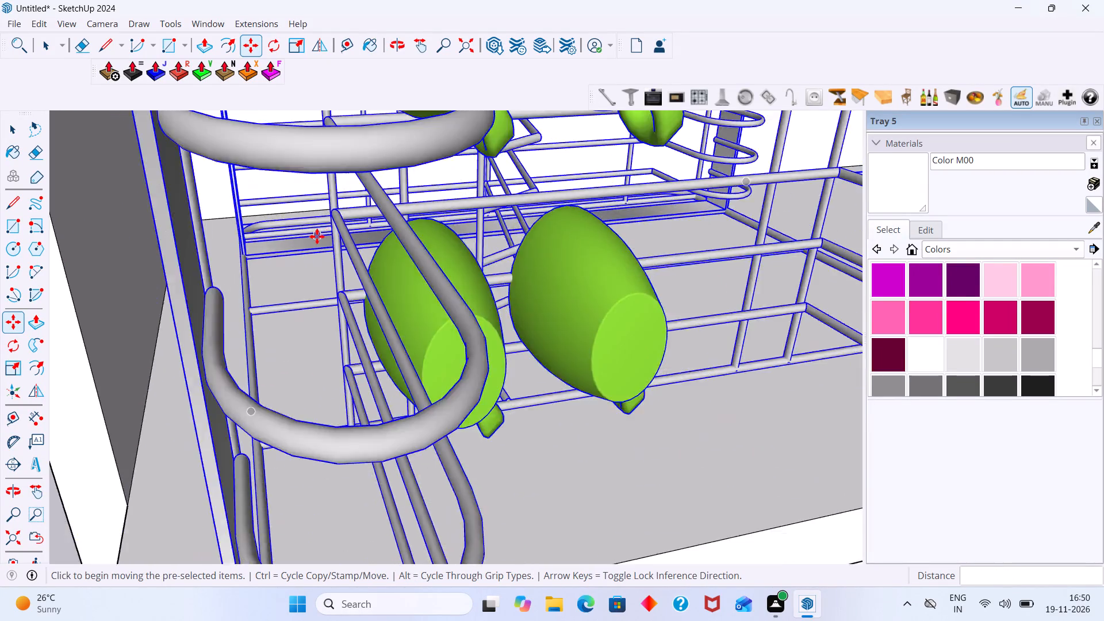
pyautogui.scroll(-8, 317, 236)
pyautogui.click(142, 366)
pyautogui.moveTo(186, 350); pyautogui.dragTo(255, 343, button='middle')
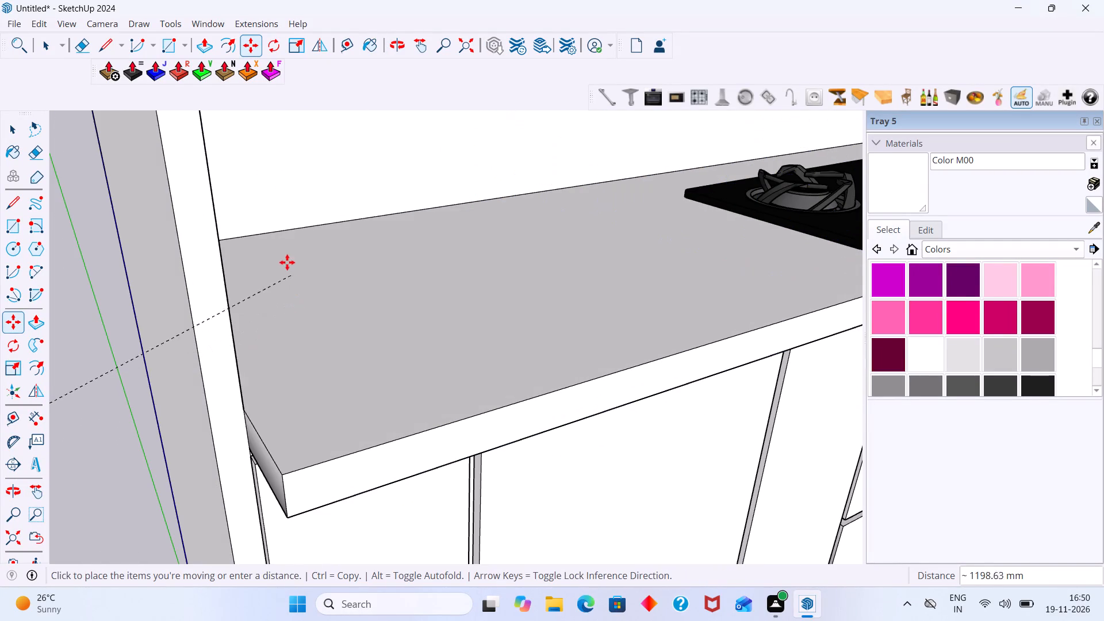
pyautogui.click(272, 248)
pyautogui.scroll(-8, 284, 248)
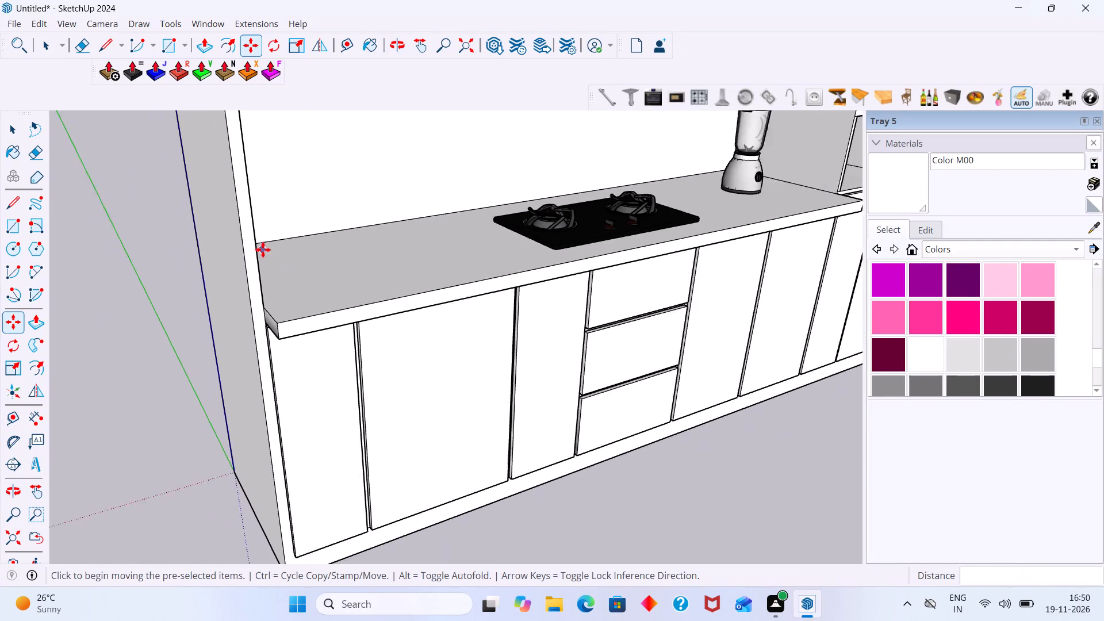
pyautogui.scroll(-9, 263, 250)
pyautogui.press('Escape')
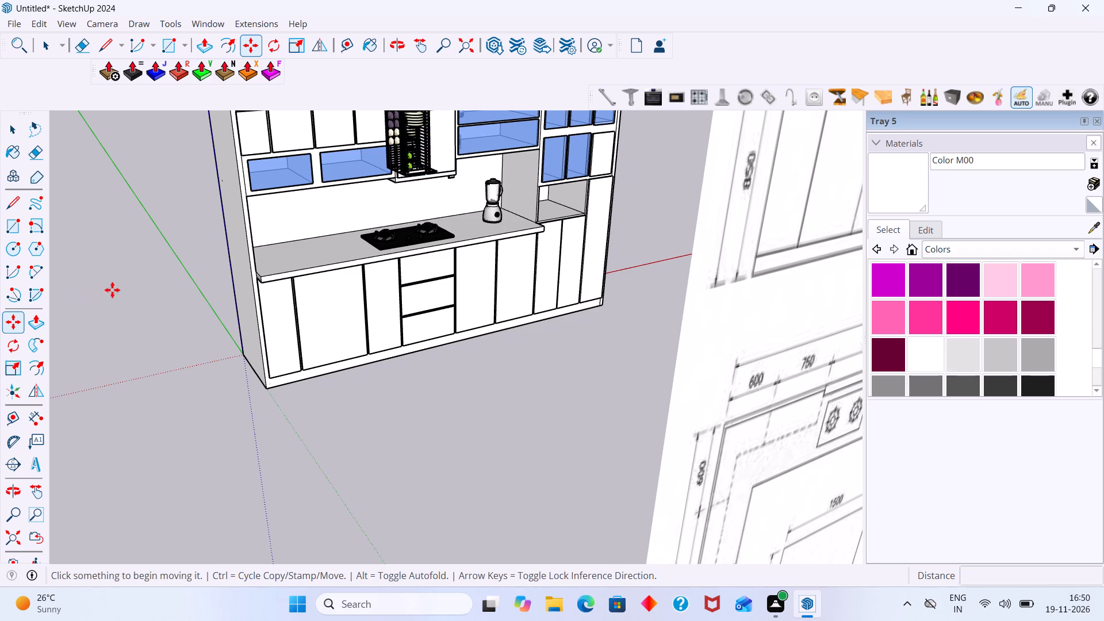
# Delete the dish rack from the kitchen unit.
pyautogui.scroll(-3, 209, 269)
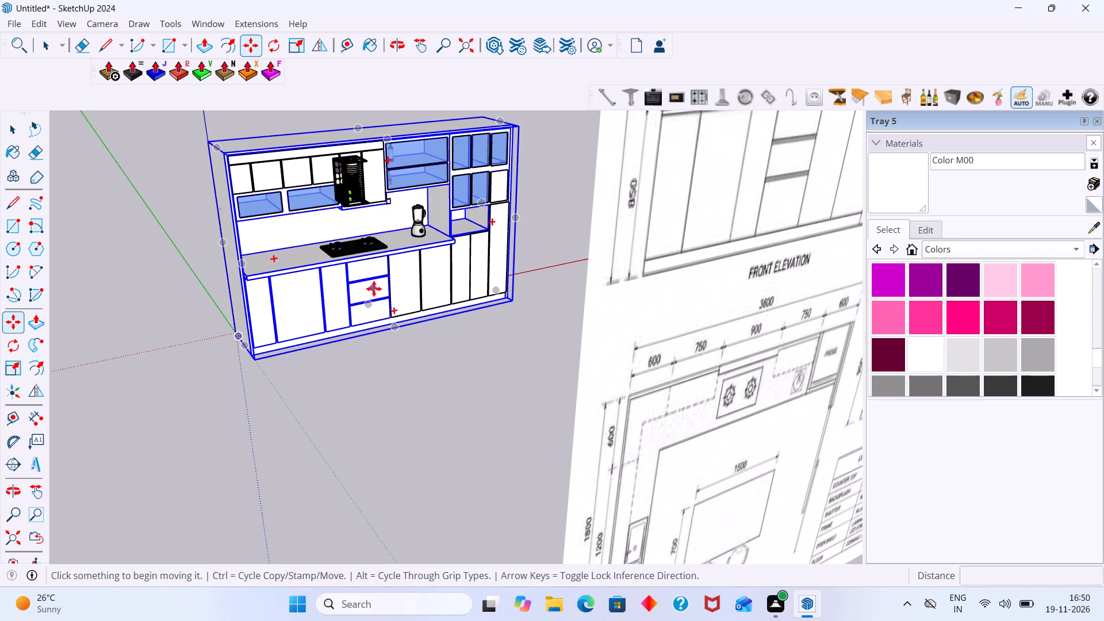
pyautogui.press('space')
pyautogui.scroll(10, 447, 210)
pyautogui.scroll(-3, 285, 167)
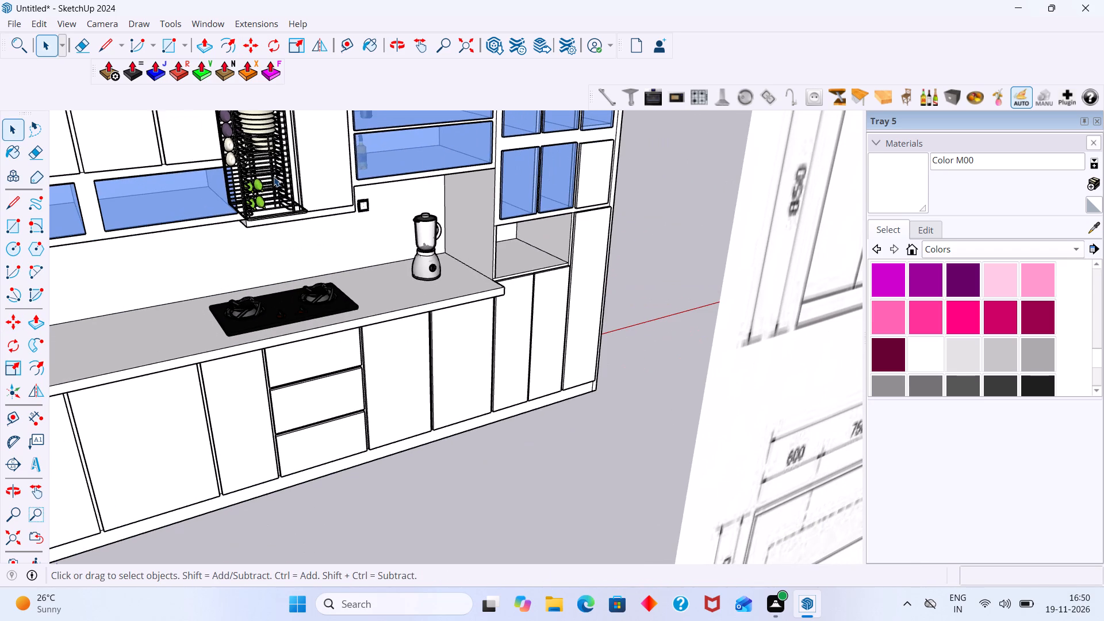
pyautogui.click(274, 177)
pyautogui.press('Delete')
pyautogui.scroll(-7, 290, 187)
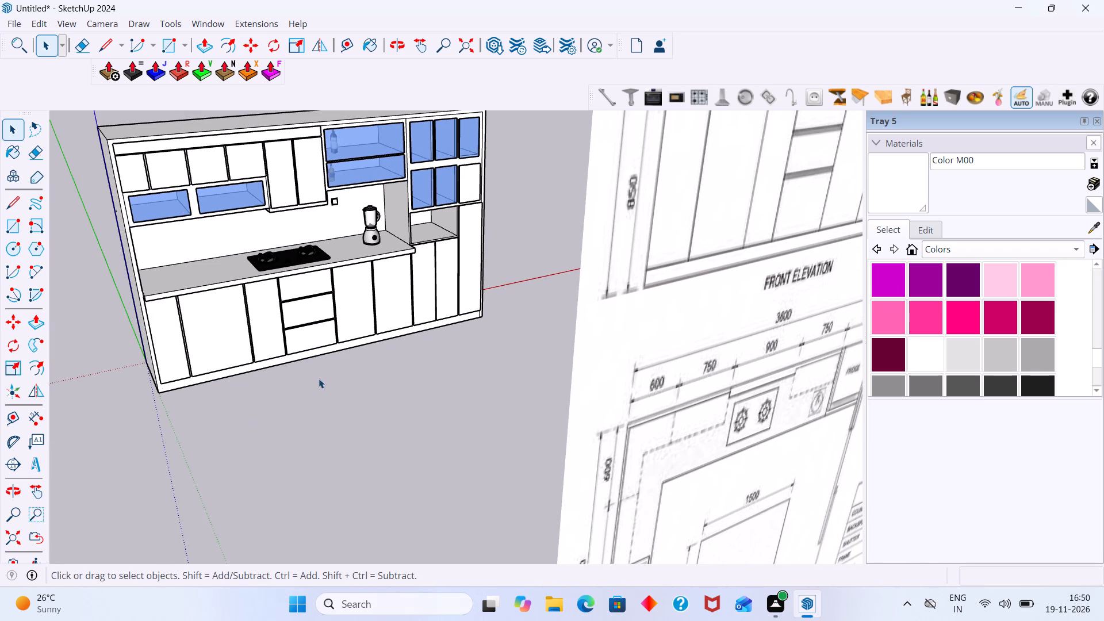
pyautogui.click(319, 378)
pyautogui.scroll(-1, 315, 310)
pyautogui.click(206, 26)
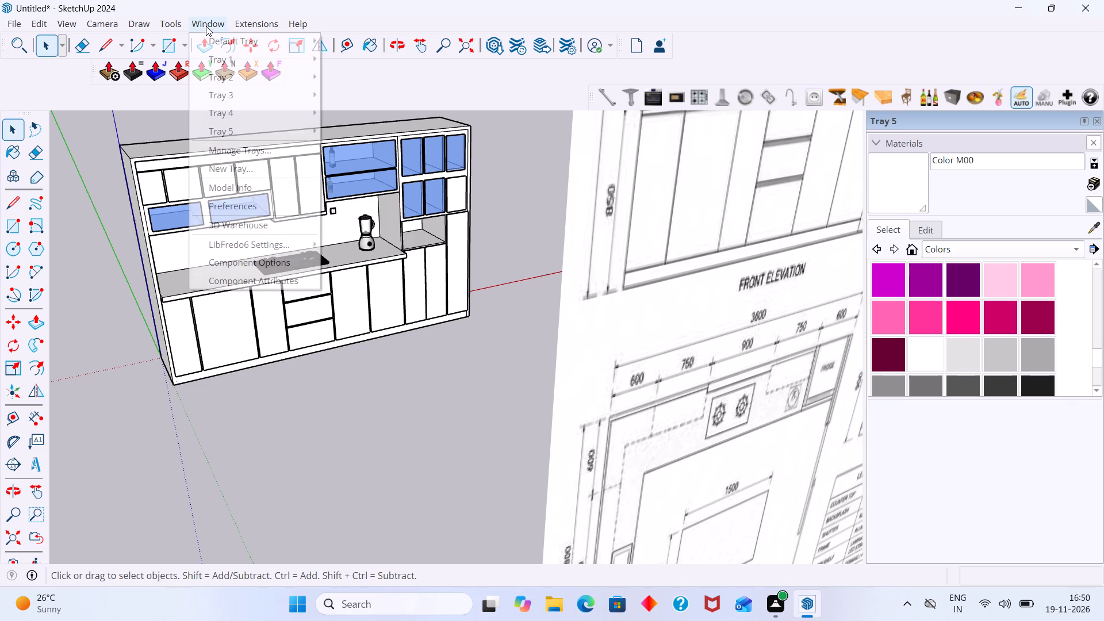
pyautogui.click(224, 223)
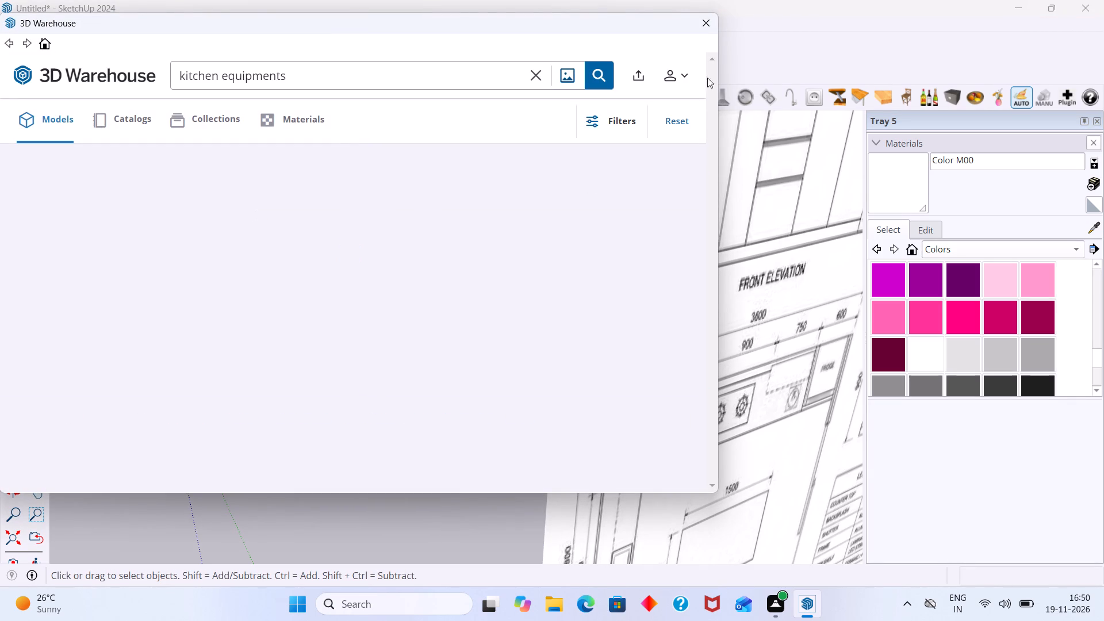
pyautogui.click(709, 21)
# Examine the kitchen unit alongside the front elevation, plan and side elevation of the reference drawings.
pyautogui.scroll(2, 226, 195)
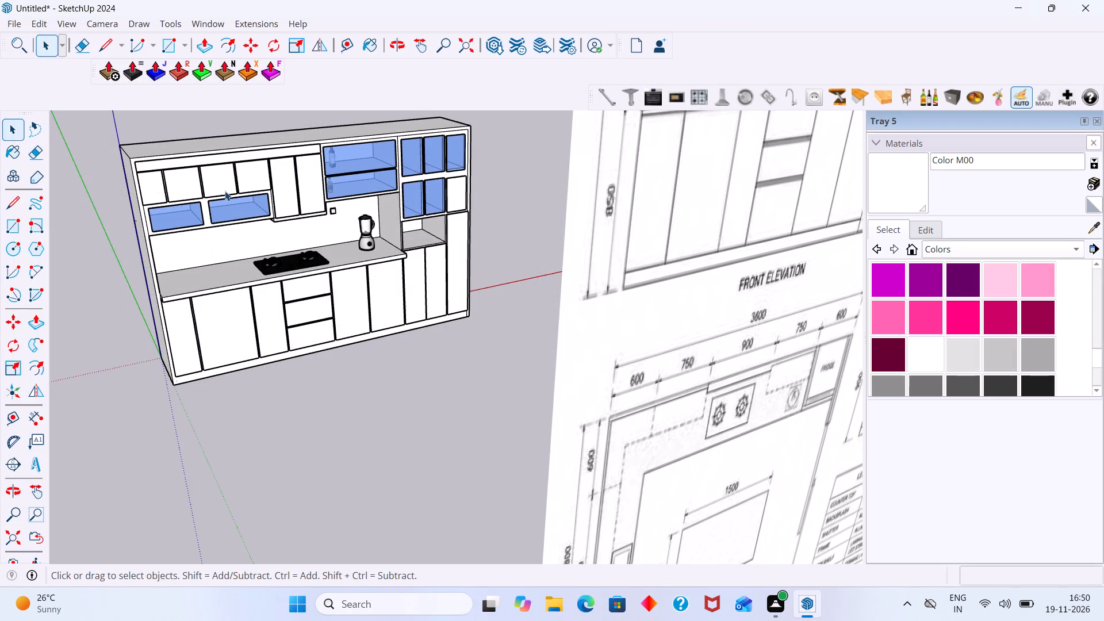
pyautogui.moveTo(201, 186); pyautogui.dragTo(270, 190, button='middle')
pyautogui.scroll(6, 98, 194)
pyautogui.scroll(-8, 246, 216)
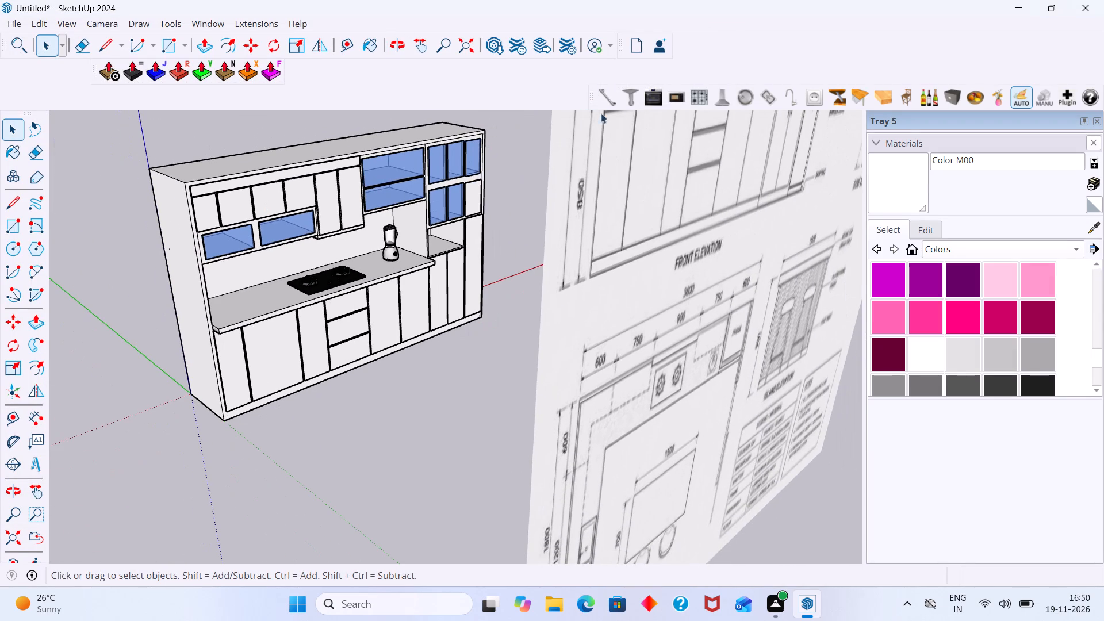
pyautogui.scroll(-4, 618, 109)
pyautogui.scroll(-5, 545, 220)
pyautogui.moveTo(497, 270); pyautogui.dragTo(319, 268, button='middle')
pyautogui.scroll(-3, 356, 258)
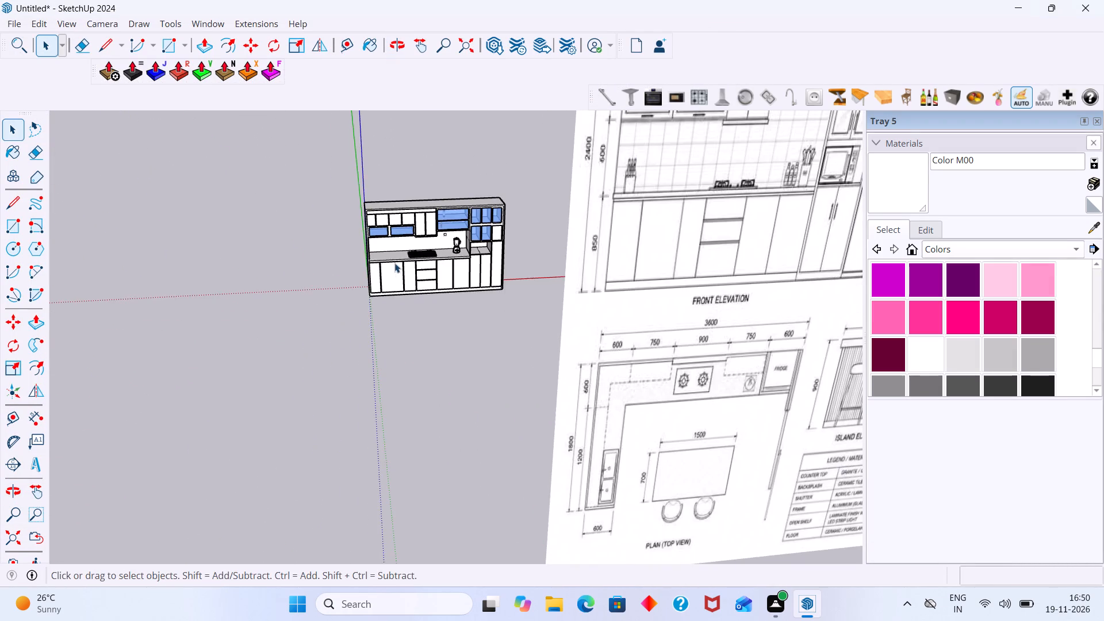
pyautogui.keyDown('shift'); pyautogui.moveTo(394, 263); pyautogui.dragTo(287, 274, button='middle'); pyautogui.keyUp('shift')
pyautogui.scroll(-4, 308, 269)
pyautogui.keyDown('shift'); pyautogui.moveTo(356, 271); pyautogui.dragTo(362, 320, button='middle'); pyautogui.keyUp('shift')
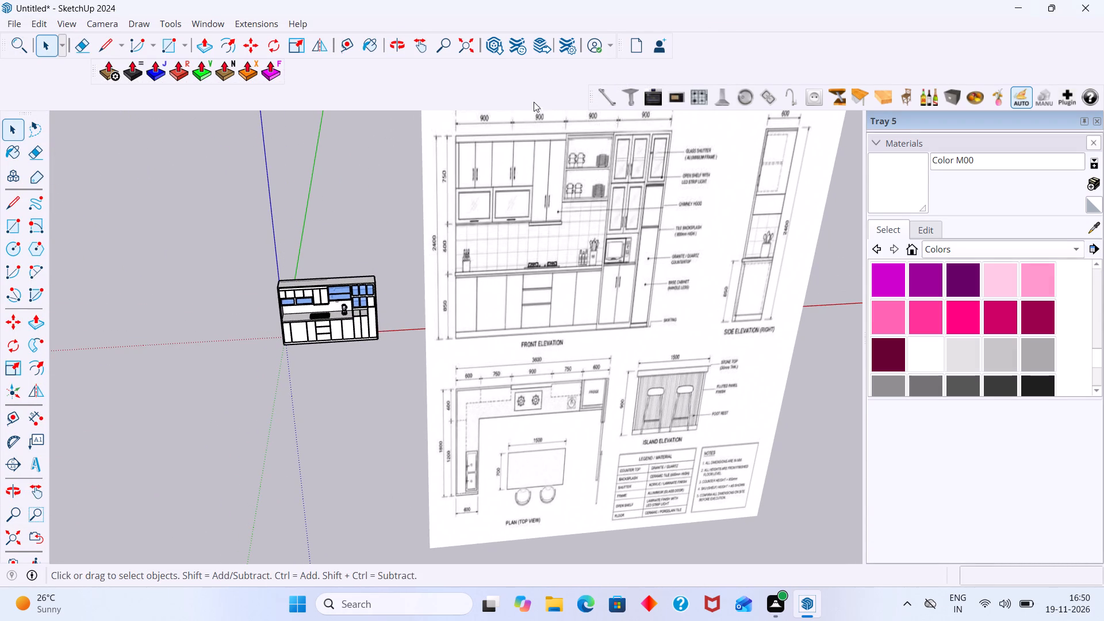
# Place a metal bar handle component on the front face of the first upper cabinet door.
pyautogui.click(606, 93)
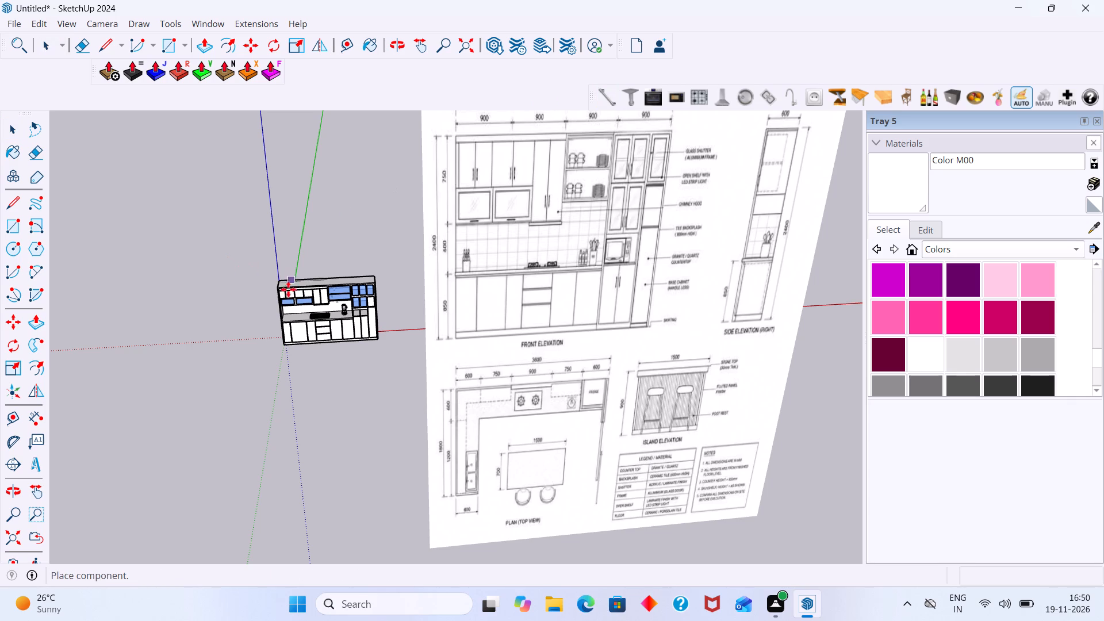
pyautogui.scroll(20, 282, 300)
pyautogui.scroll(8, 282, 300)
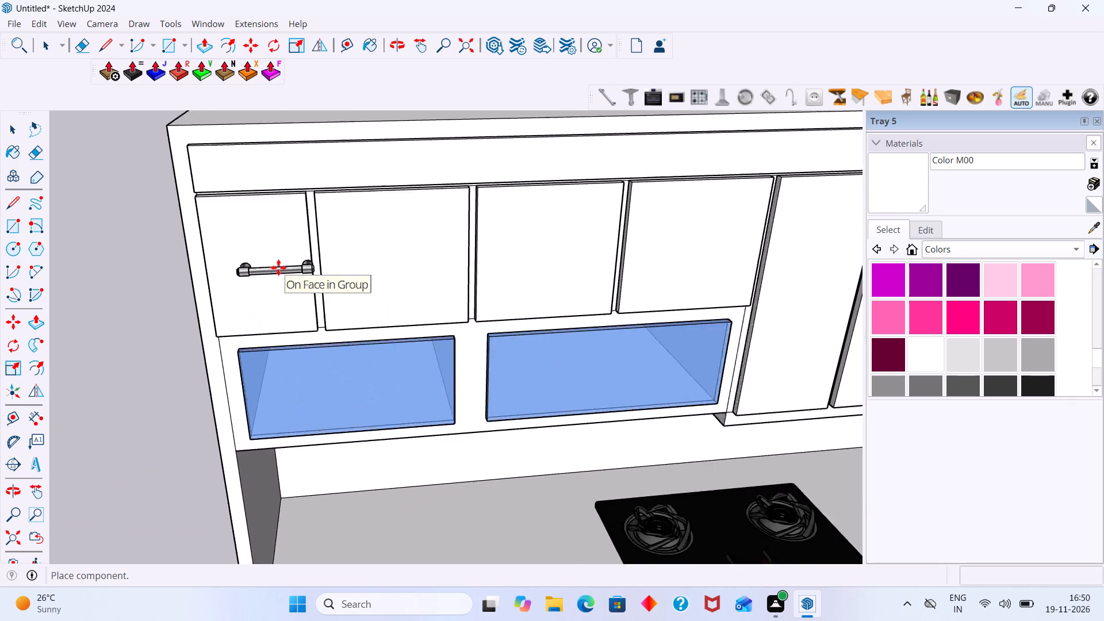
pyautogui.scroll(14, 278, 267)
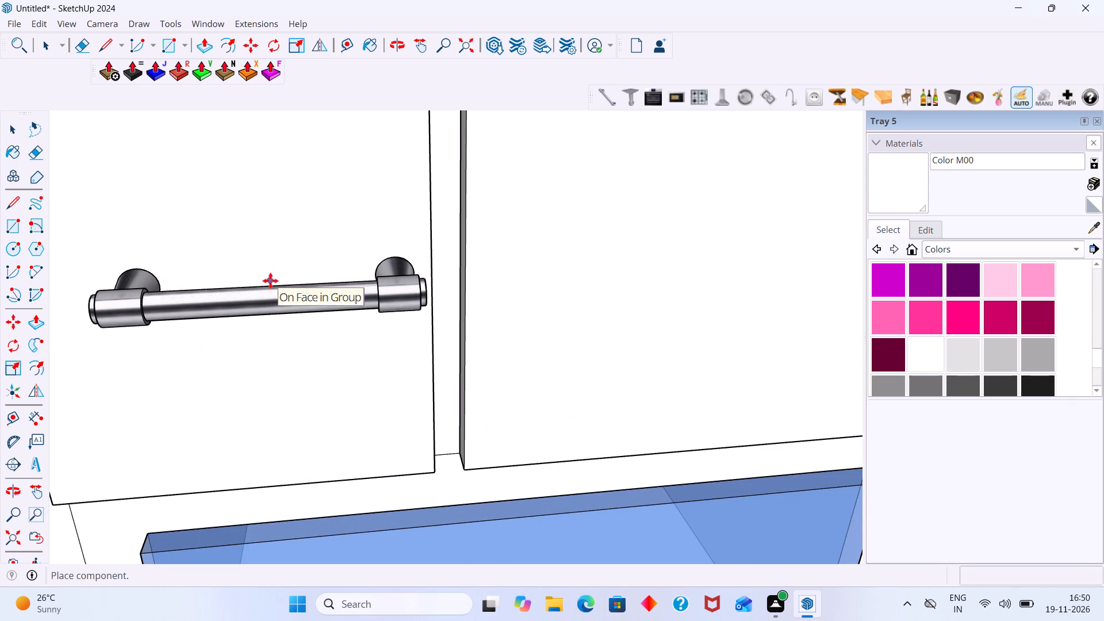
pyautogui.click(266, 282)
pyautogui.press('space')
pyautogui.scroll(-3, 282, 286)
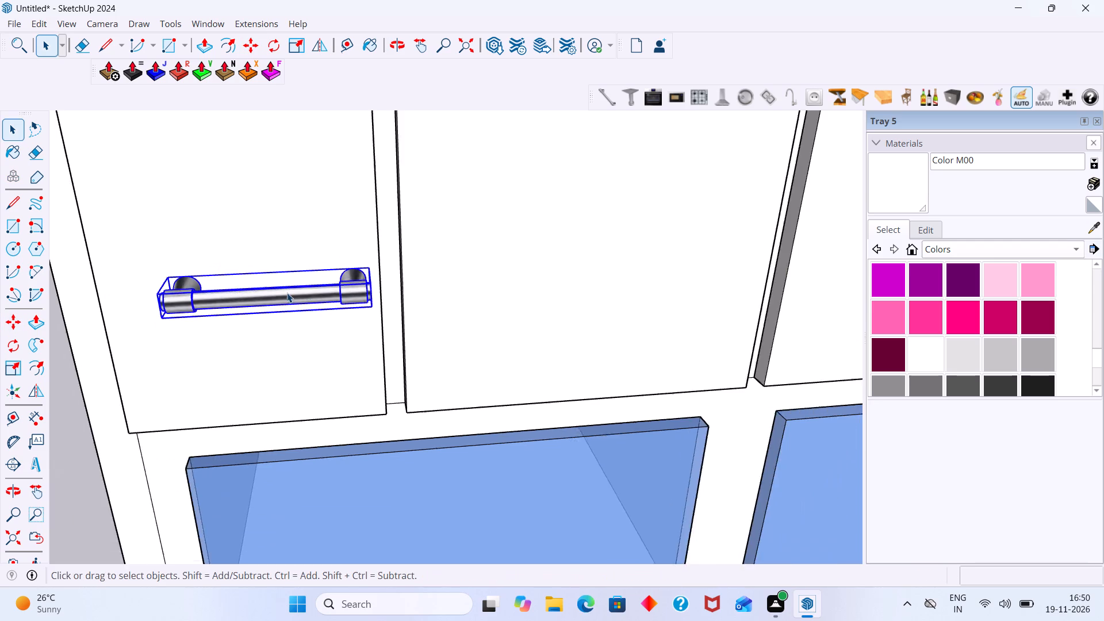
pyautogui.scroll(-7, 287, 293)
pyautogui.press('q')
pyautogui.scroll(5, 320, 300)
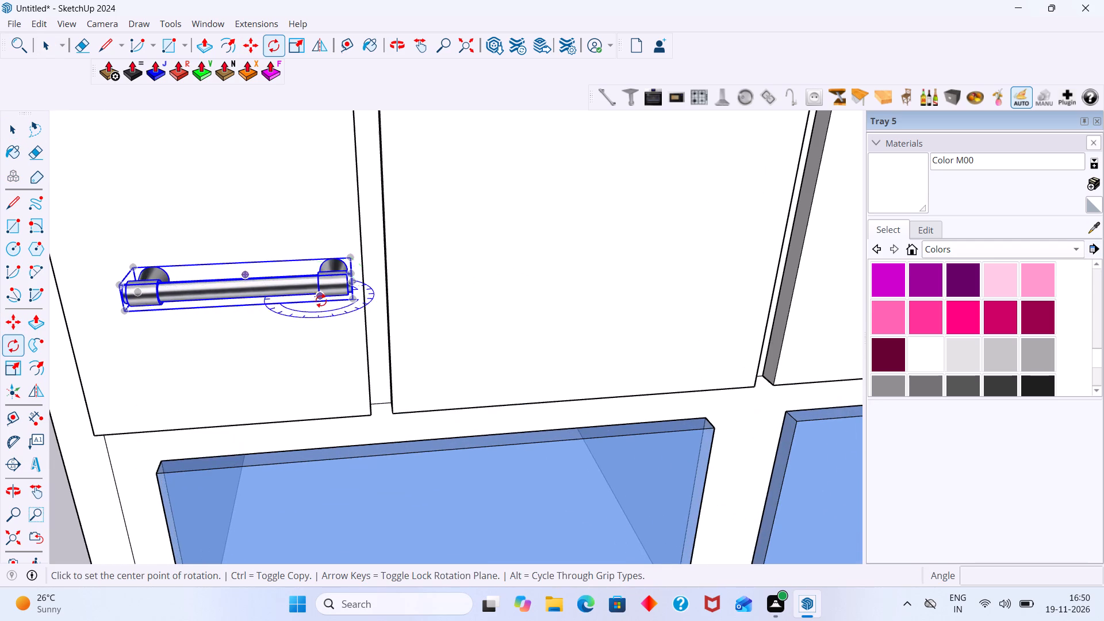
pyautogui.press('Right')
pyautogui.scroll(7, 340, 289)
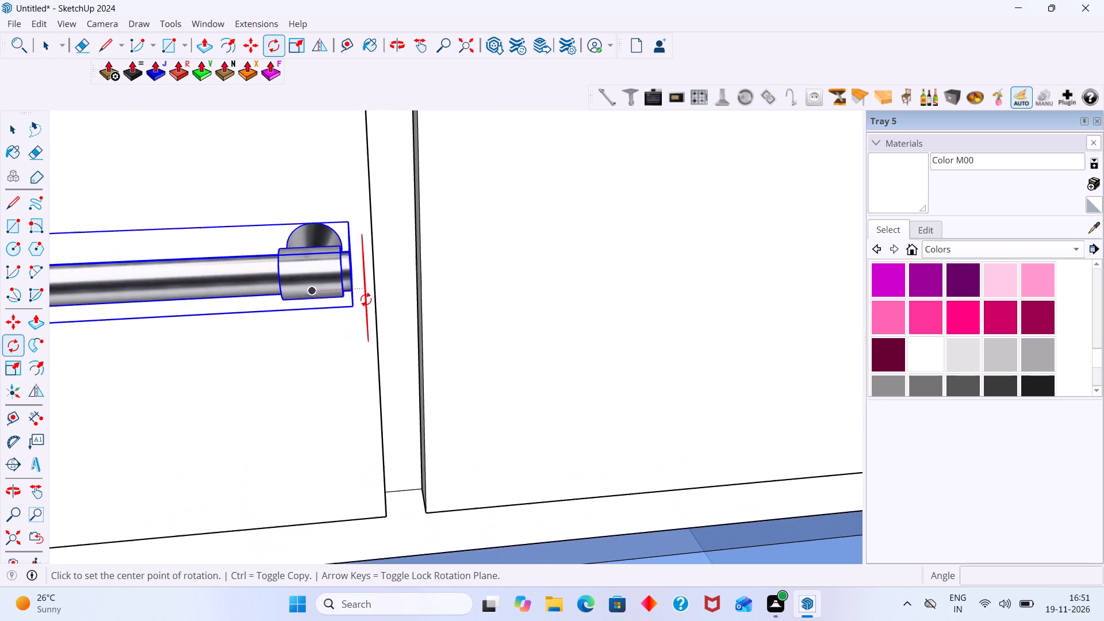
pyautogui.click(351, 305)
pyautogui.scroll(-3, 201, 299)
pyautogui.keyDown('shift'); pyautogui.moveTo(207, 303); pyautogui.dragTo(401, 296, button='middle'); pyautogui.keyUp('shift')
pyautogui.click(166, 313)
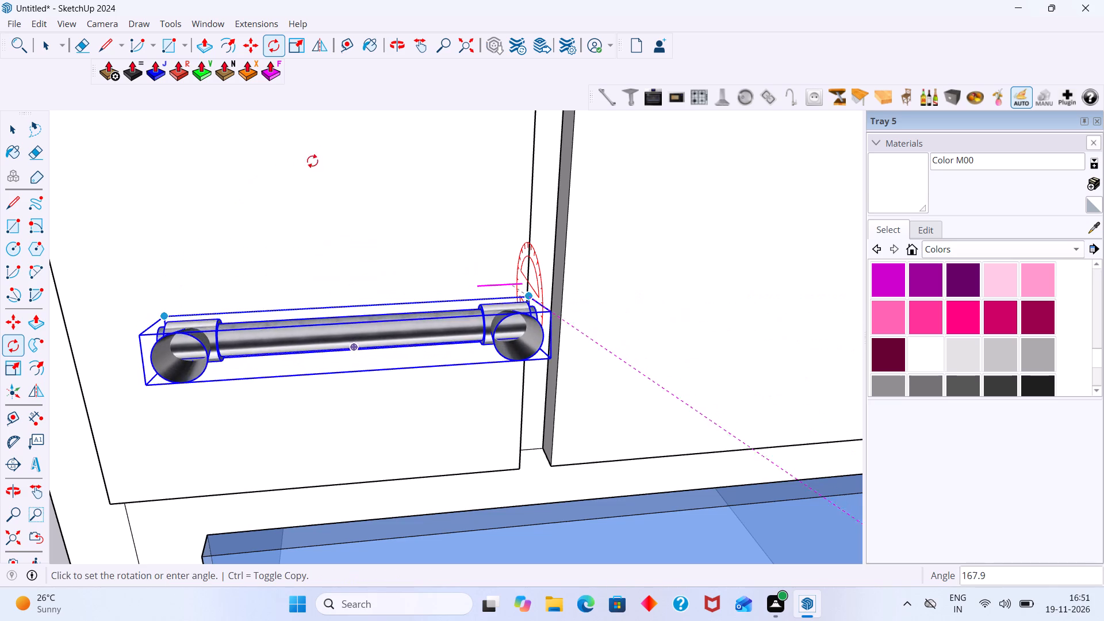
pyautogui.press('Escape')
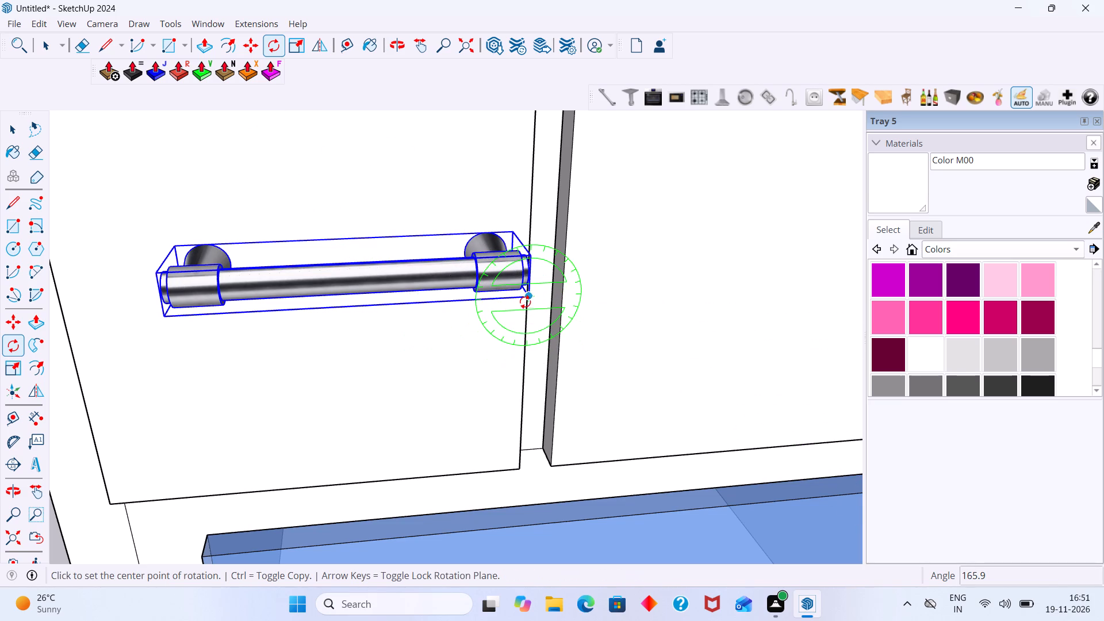
# Rotate the bar handle 90° about the green axis around its lower inner corner so it stands vertically.
pyautogui.click(527, 294)
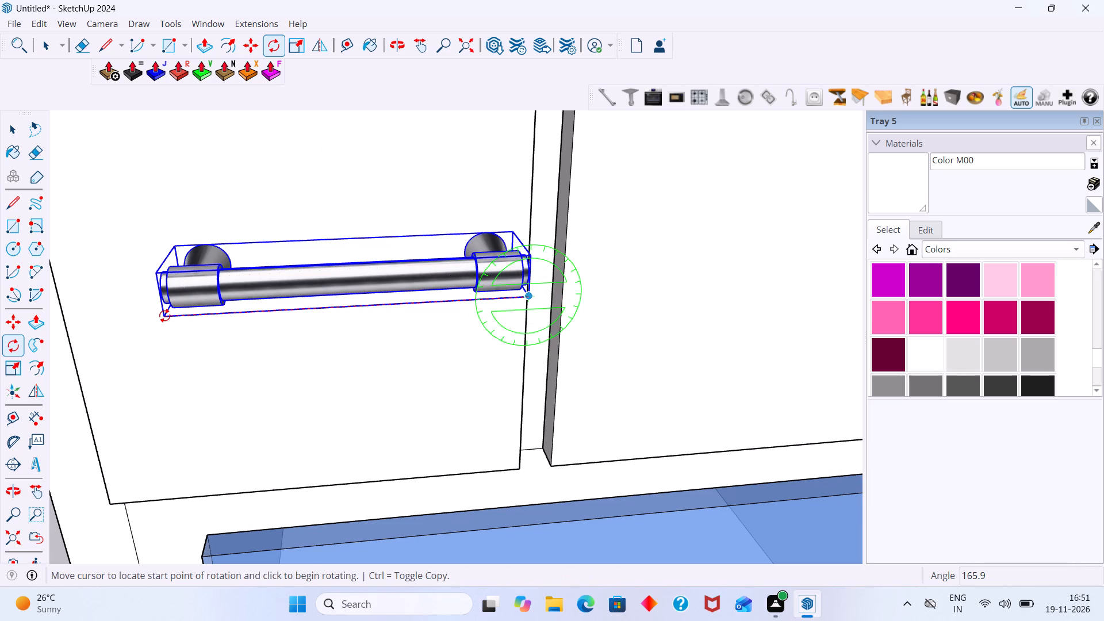
pyautogui.click(164, 316)
pyautogui.scroll(-7, 389, 155)
pyautogui.keyDown('shift'); pyautogui.moveTo(443, 166); pyautogui.dragTo(446, 289, button='middle'); pyautogui.keyUp('shift')
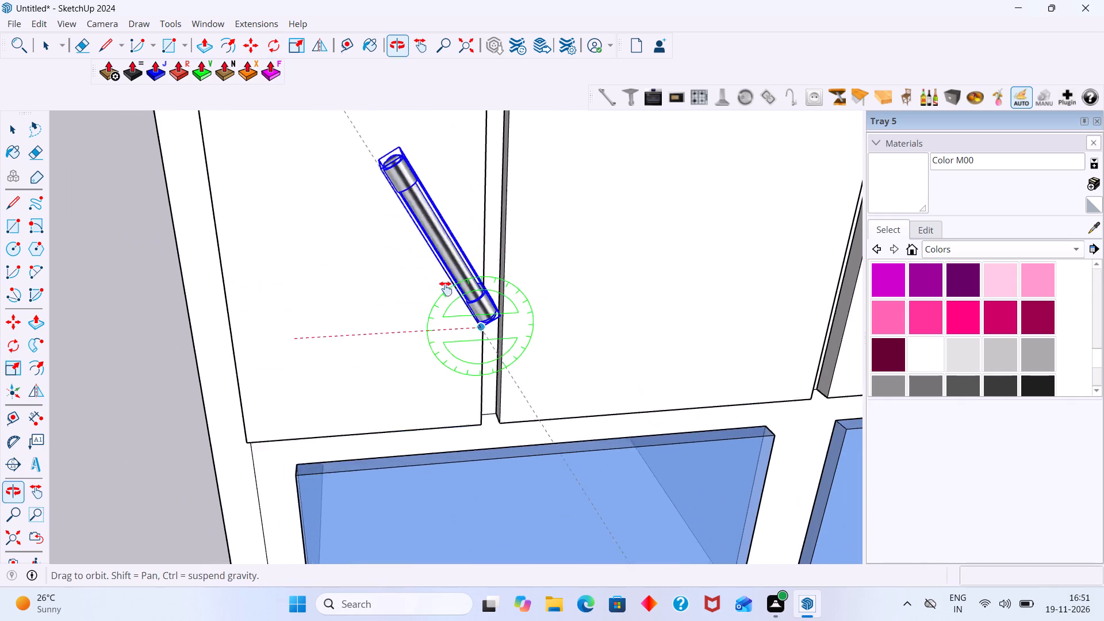
pyautogui.keyDown('shift'); pyautogui.moveTo(446, 289); pyautogui.dragTo(440, 315, button='middle'); pyautogui.keyUp('shift')
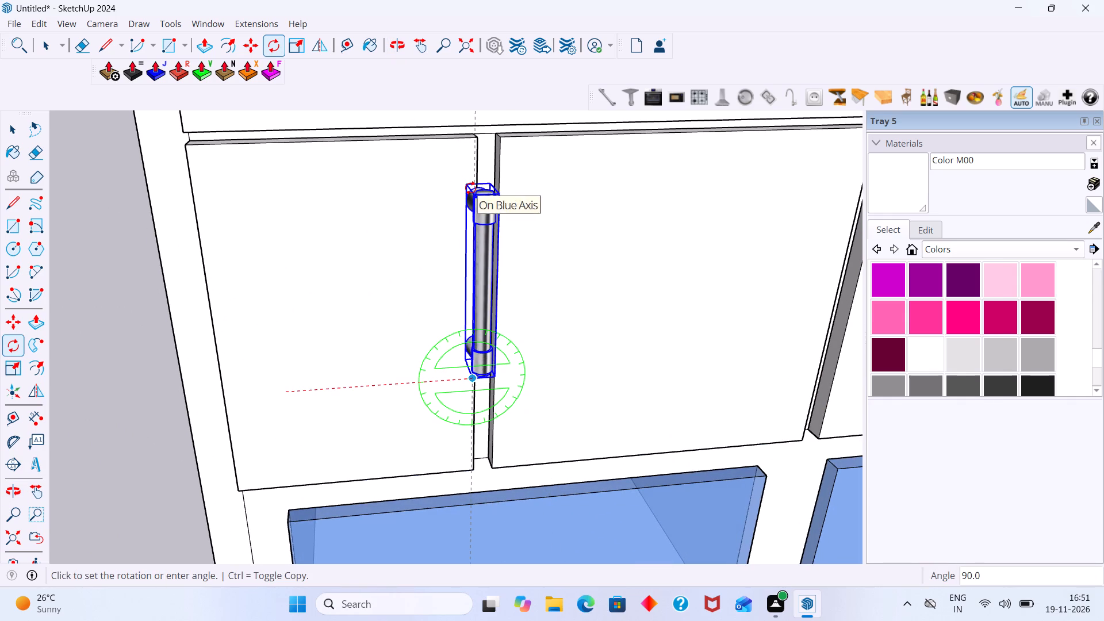
pyautogui.press('9')
pyautogui.press('0')
pyautogui.press('Return')
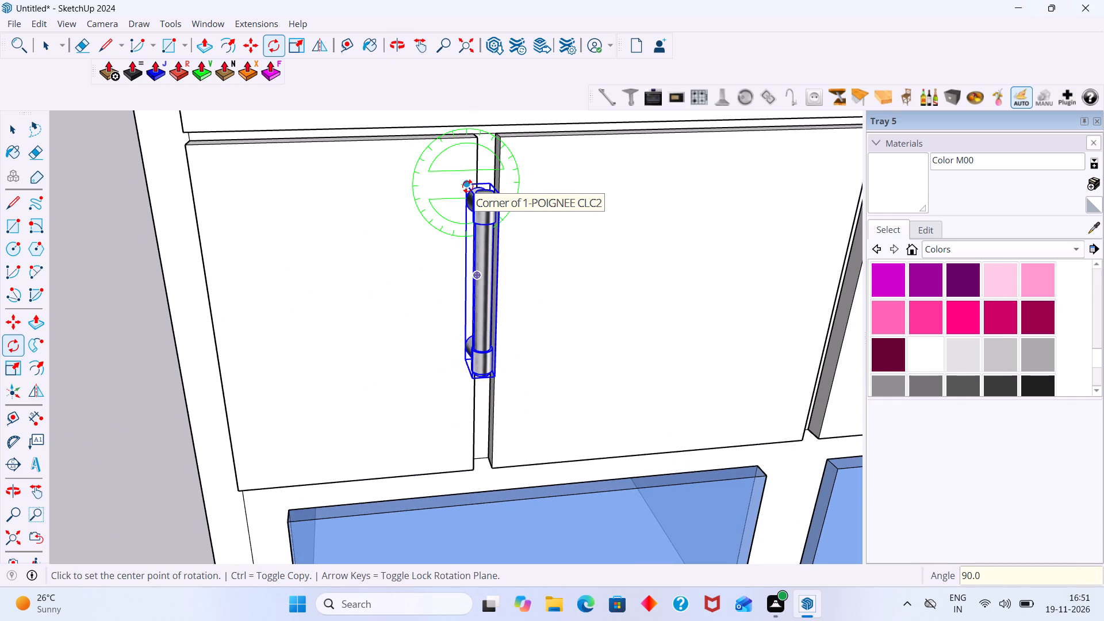
pyautogui.press('space')
pyautogui.scroll(-7, 466, 196)
pyautogui.click(232, 285)
# Move the vertical bar handle about 21 mm across the first upper cabinet door's face, away from the gap between the doors.
pyautogui.scroll(8, 415, 223)
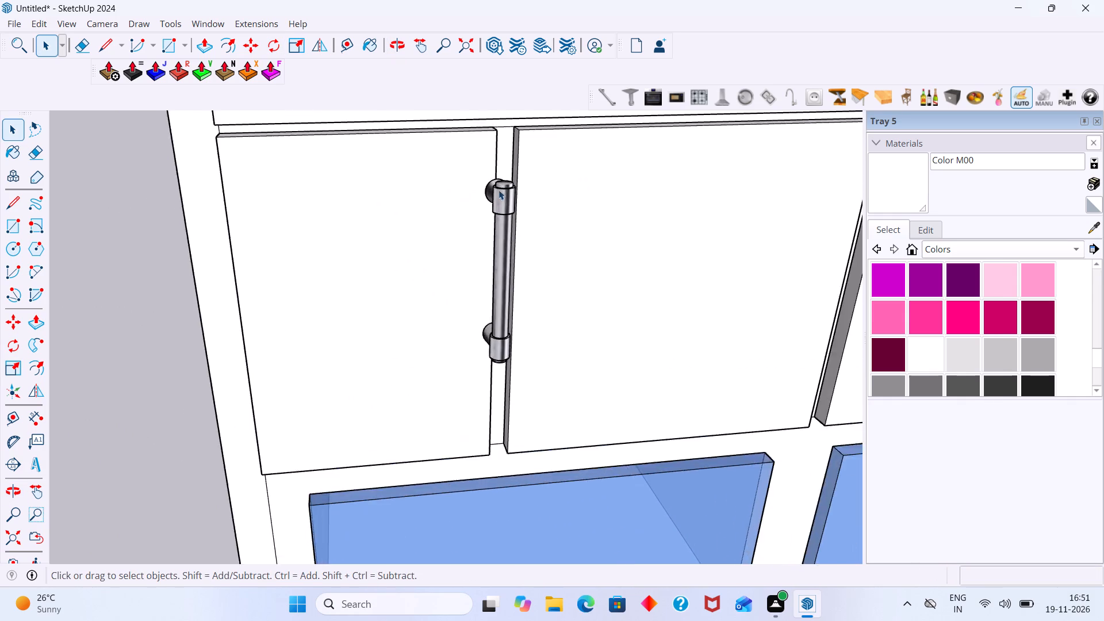
pyautogui.scroll(4, 499, 190)
pyautogui.click(507, 179)
pyautogui.press('m')
pyautogui.scroll(6, 462, 151)
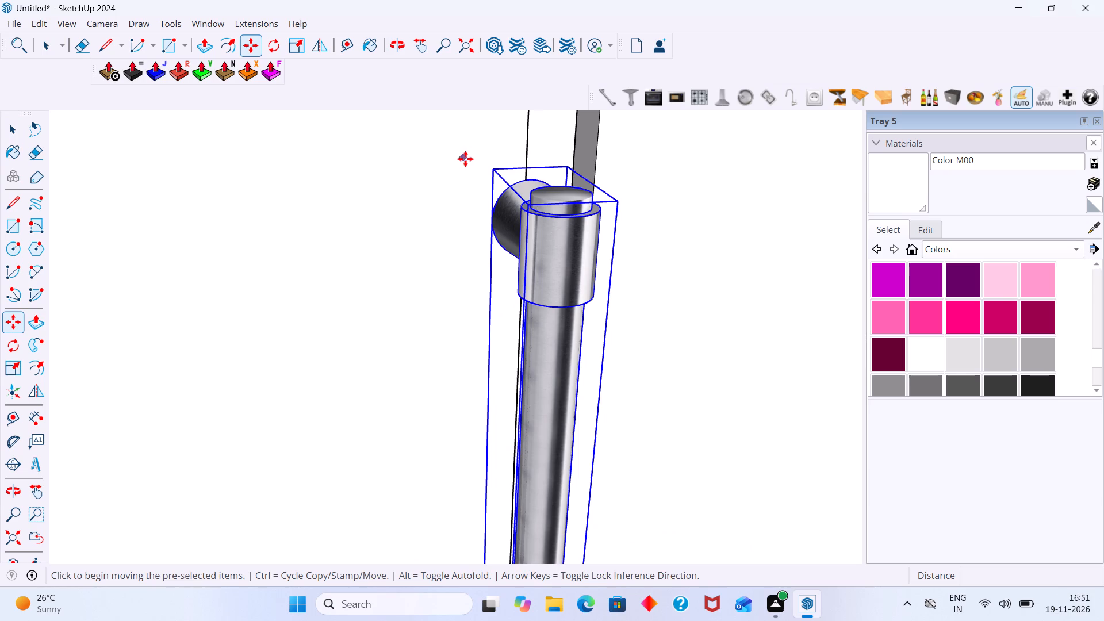
pyautogui.scroll(6, 480, 189)
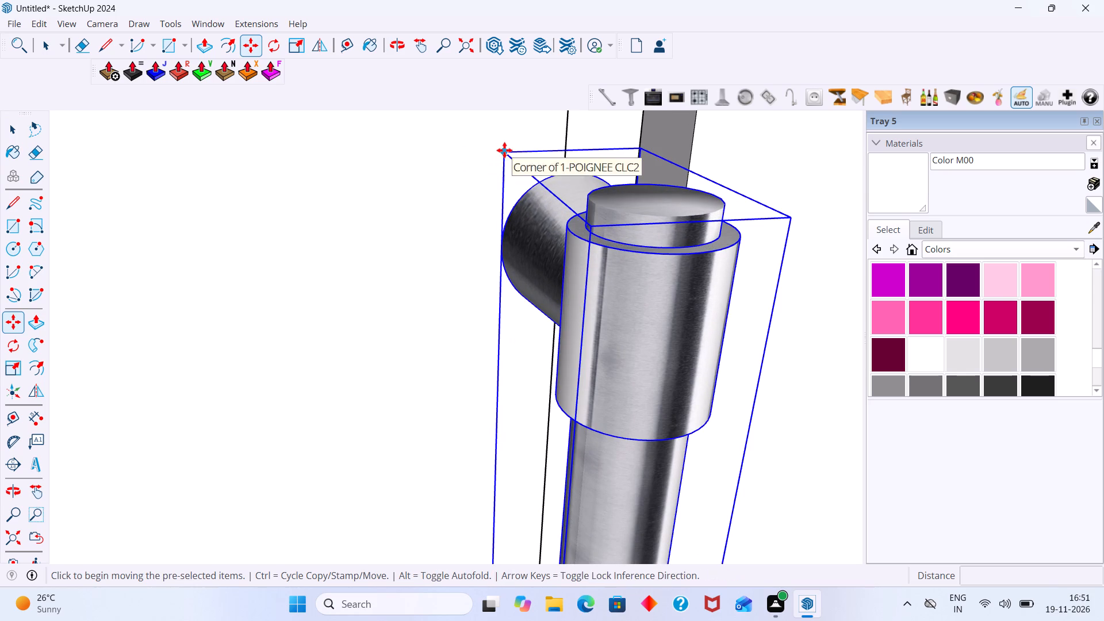
pyautogui.click(504, 150)
pyautogui.scroll(-3, 346, 153)
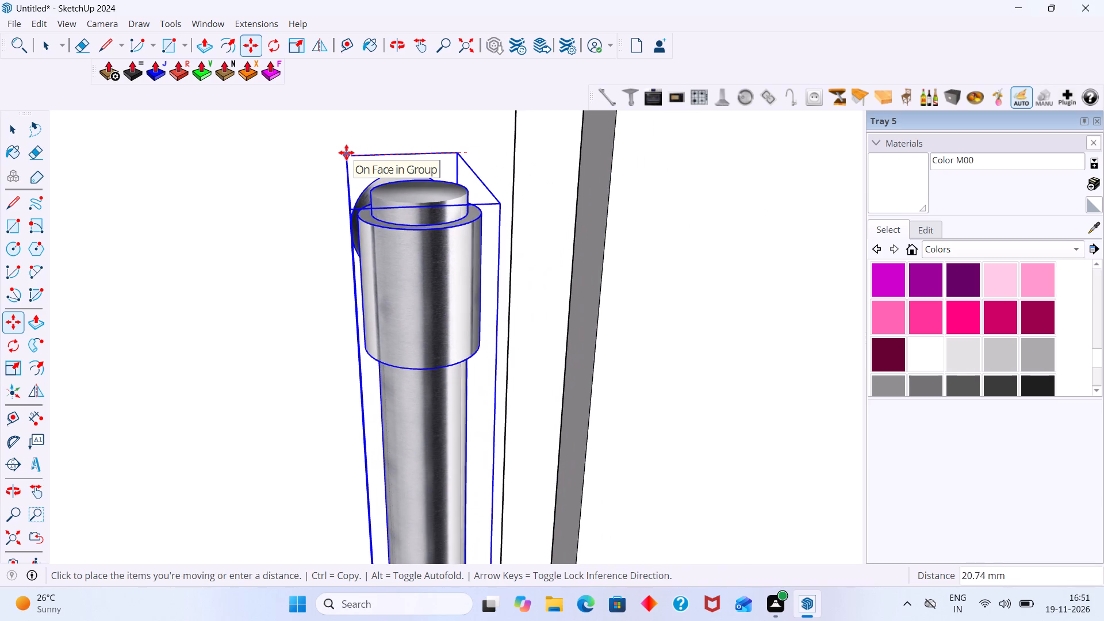
pyautogui.click(342, 150)
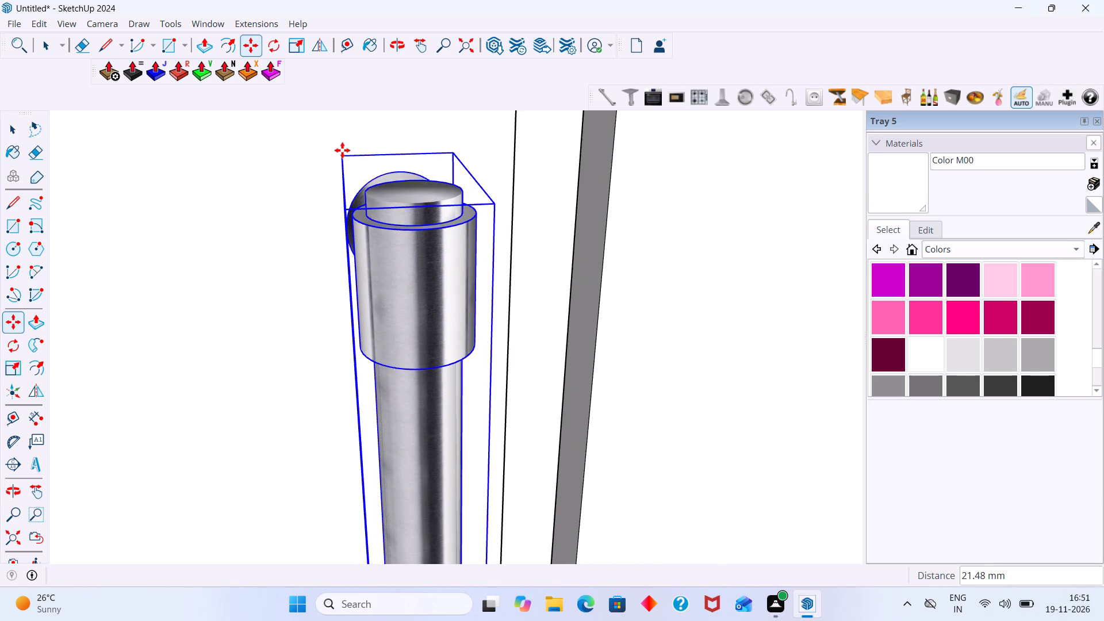
pyautogui.press('space')
pyautogui.scroll(-20, 389, 165)
pyautogui.scroll(-7, 389, 165)
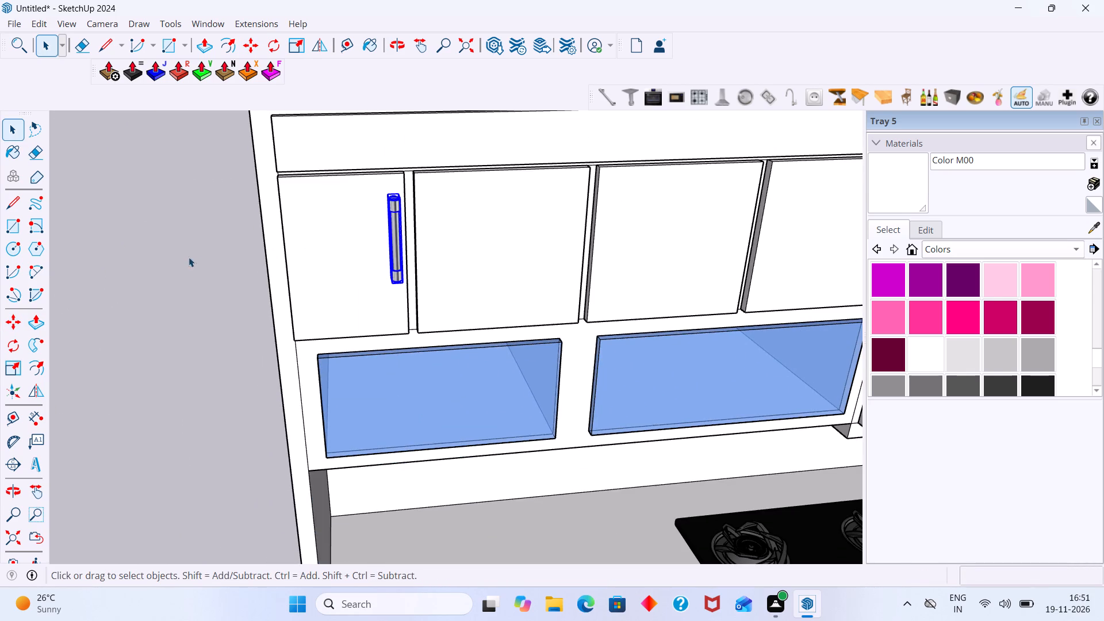
pyautogui.click(189, 257)
# Copy the bar handle about 70 mm along the red axis onto the adjoining second upper cabinet door.
pyautogui.scroll(12, 437, 231)
pyautogui.click(380, 152)
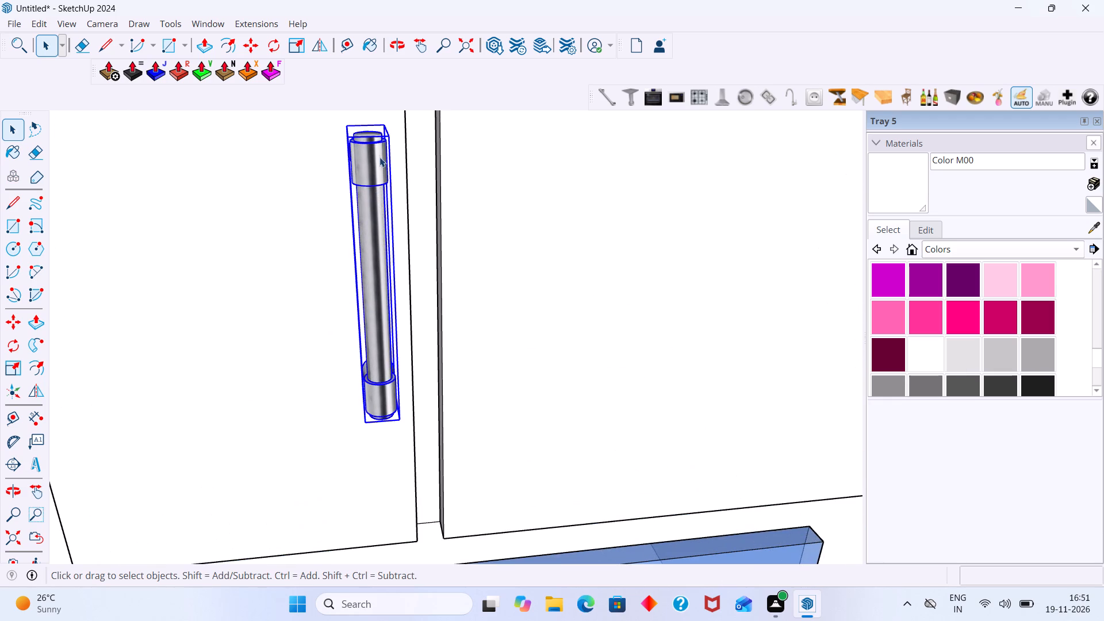
pyautogui.scroll(-11, 380, 158)
pyautogui.press('m')
pyautogui.scroll(4, 354, 164)
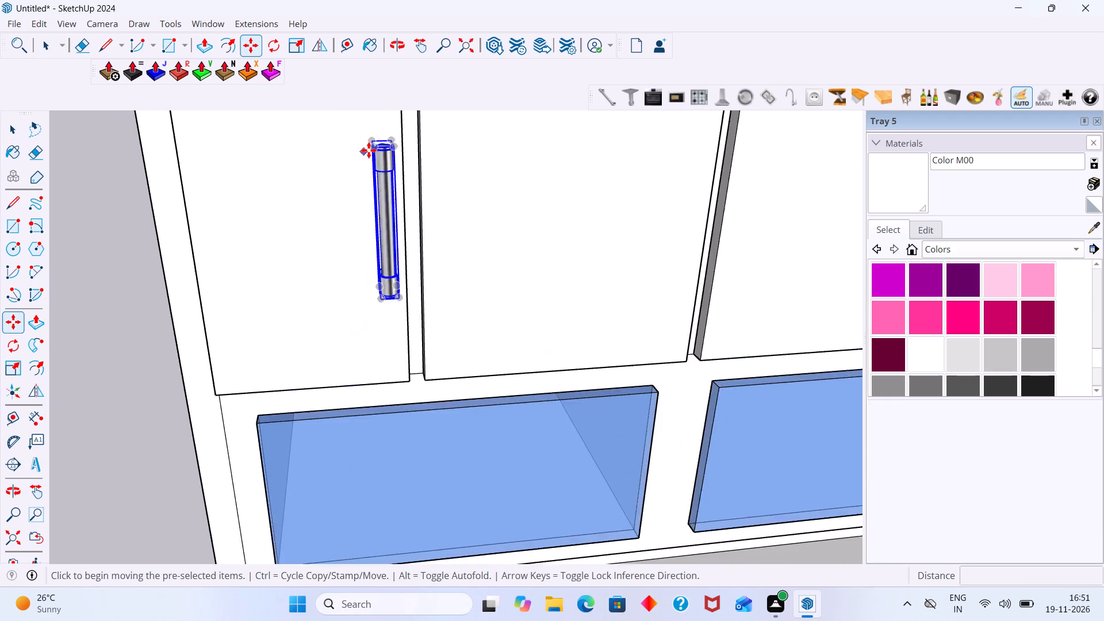
pyautogui.scroll(10, 369, 150)
pyautogui.click(440, 126)
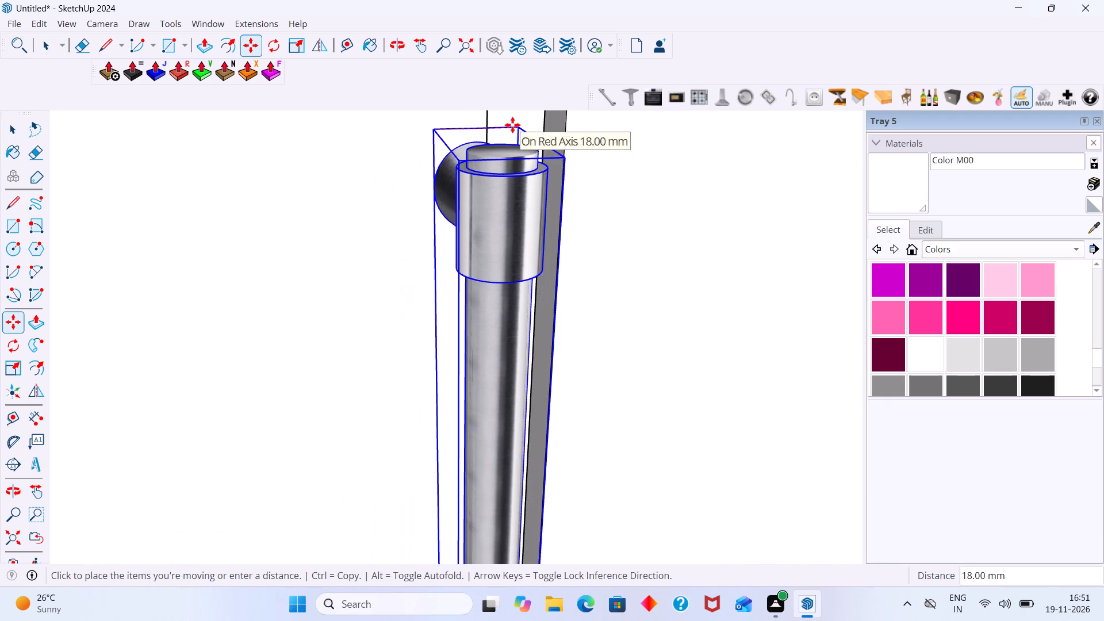
pyautogui.scroll(-6, 526, 147)
pyautogui.keyDown('shift'); pyautogui.moveTo(594, 152); pyautogui.dragTo(450, 151, button='middle'); pyautogui.keyUp('shift')
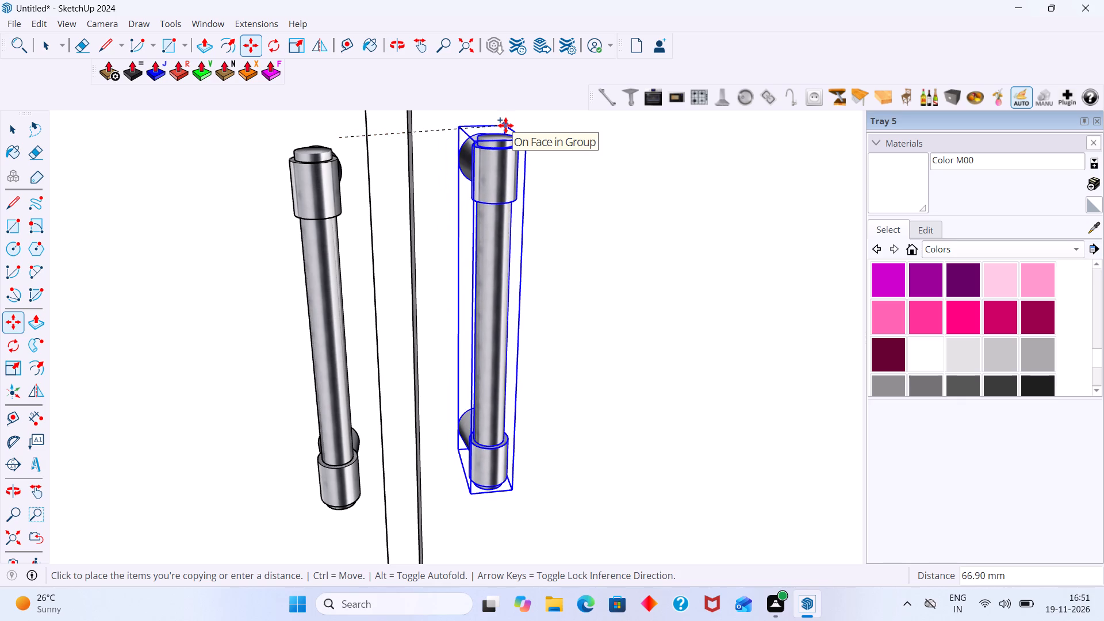
pyautogui.press('Right')
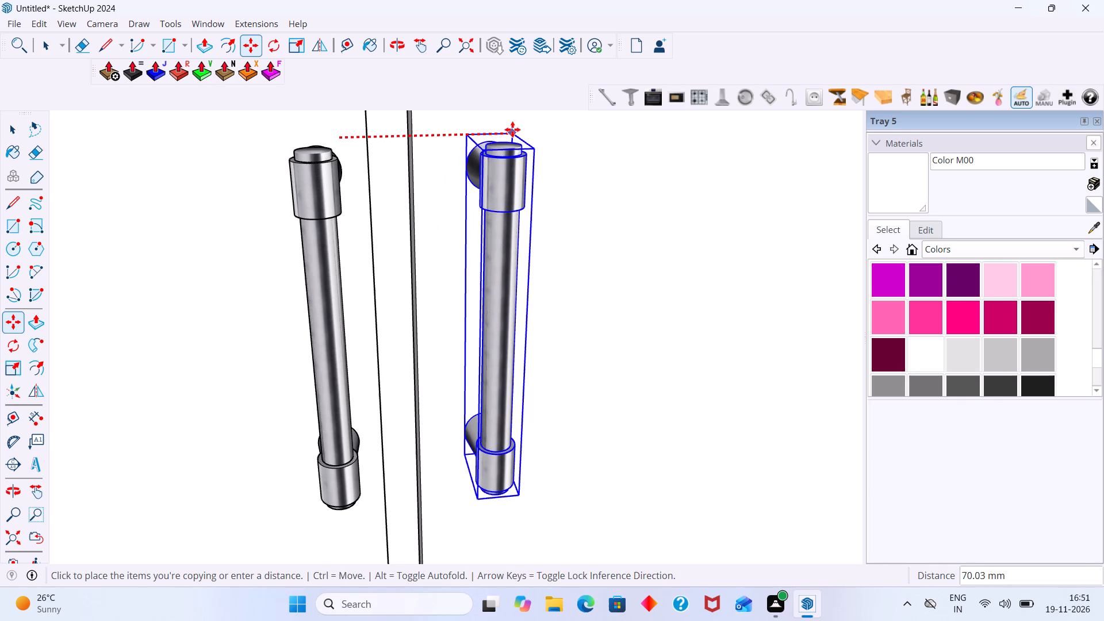
pyautogui.click(512, 129)
pyautogui.press('space')
pyautogui.scroll(-14, 528, 151)
pyautogui.click(276, 232)
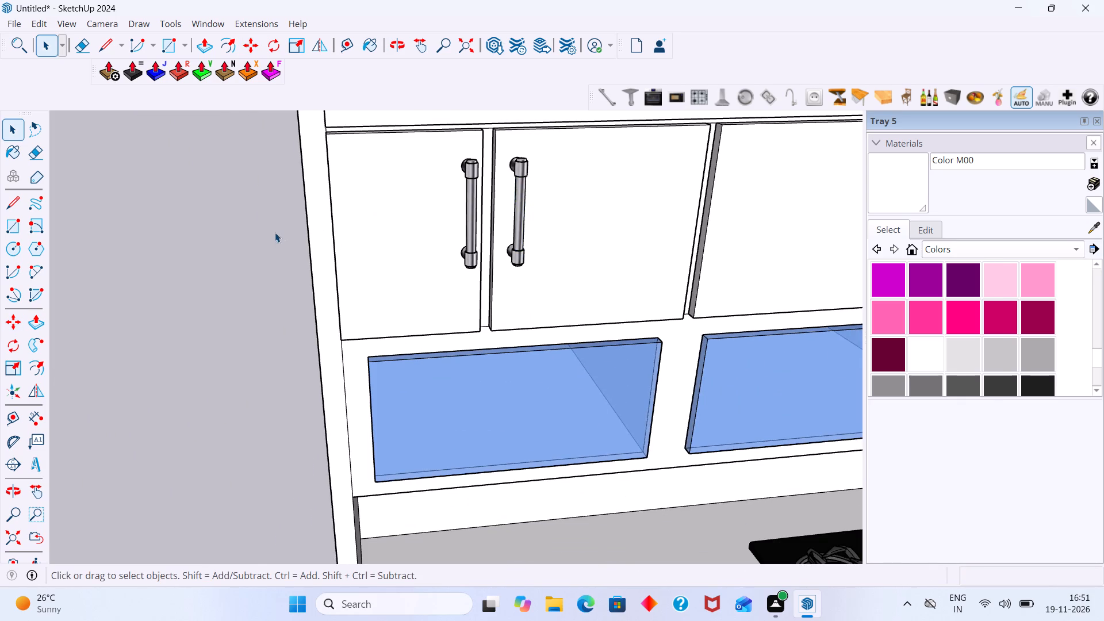
# Compare the pair of bar handles on the cabinet unit with the handles drawn in the reference front elevation.
pyautogui.scroll(-11, 276, 225)
pyautogui.keyDown('shift'); pyautogui.moveTo(310, 228); pyautogui.dragTo(189, 267, button='middle'); pyautogui.keyUp('shift')
pyautogui.scroll(-8, 191, 258)
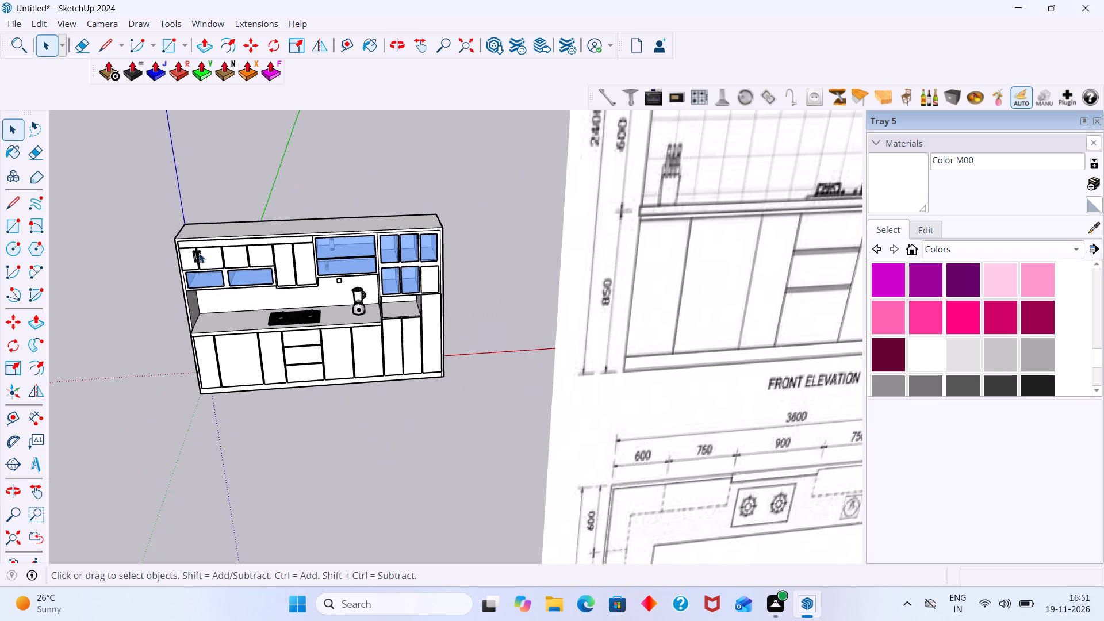
pyautogui.scroll(-8, 252, 258)
pyautogui.moveTo(311, 260); pyautogui.dragTo(304, 356, button='middle')
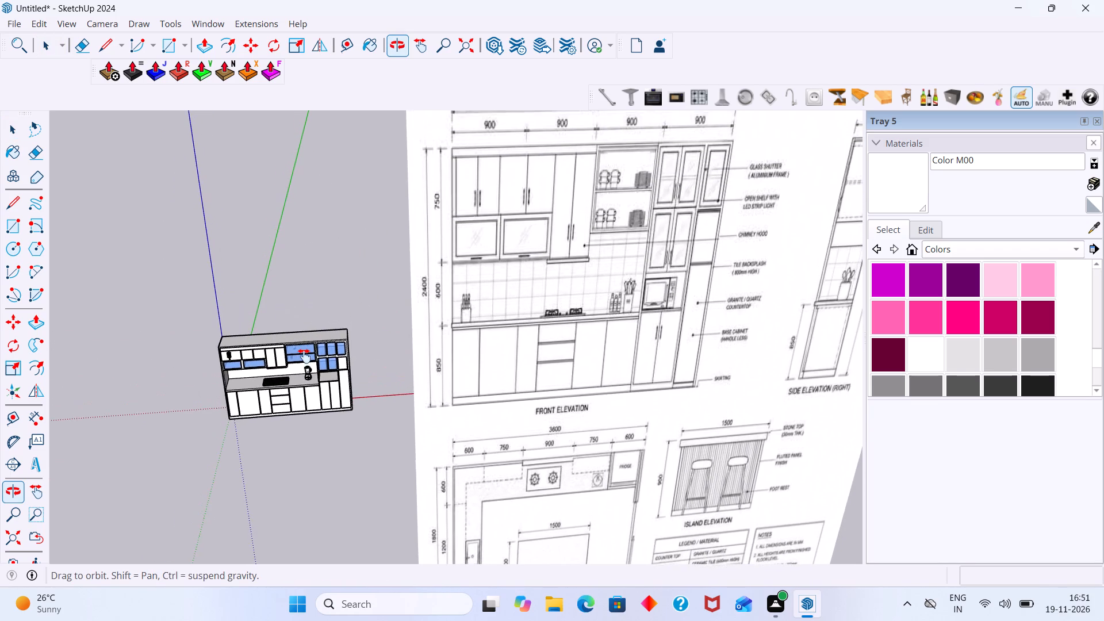
pyautogui.moveTo(304, 356); pyautogui.dragTo(442, 277, button='middle')
pyautogui.scroll(19, 350, 248)
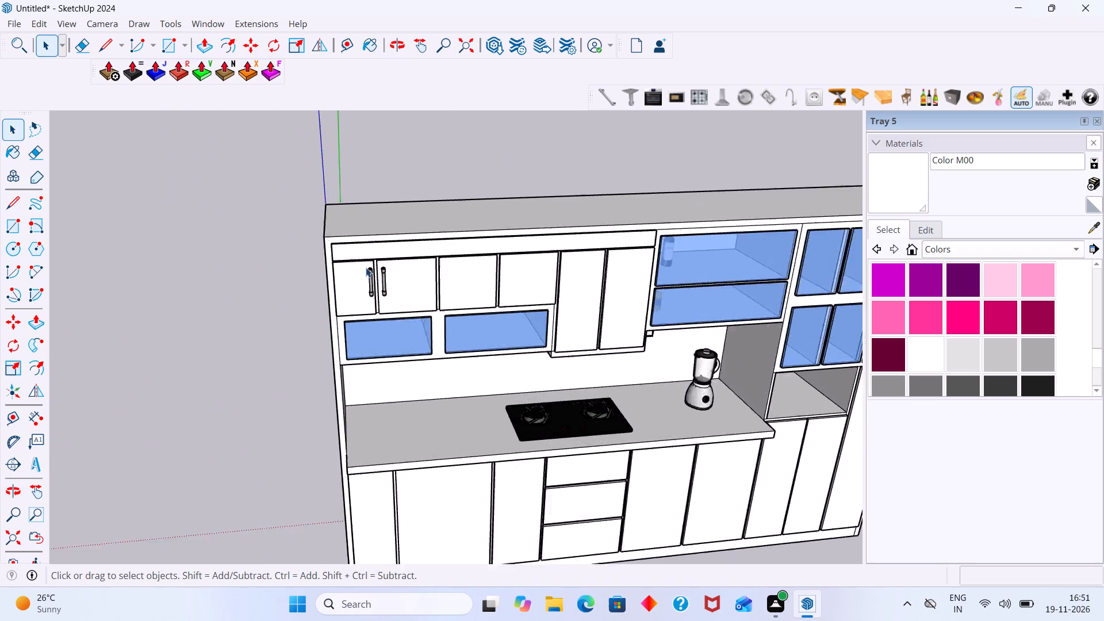
pyautogui.scroll(20, 366, 267)
pyautogui.scroll(5, 366, 267)
# Move both bar handles on the first two upper cabinet doors about 18 mm straight down the door faces.
pyautogui.scroll(-12, 389, 273)
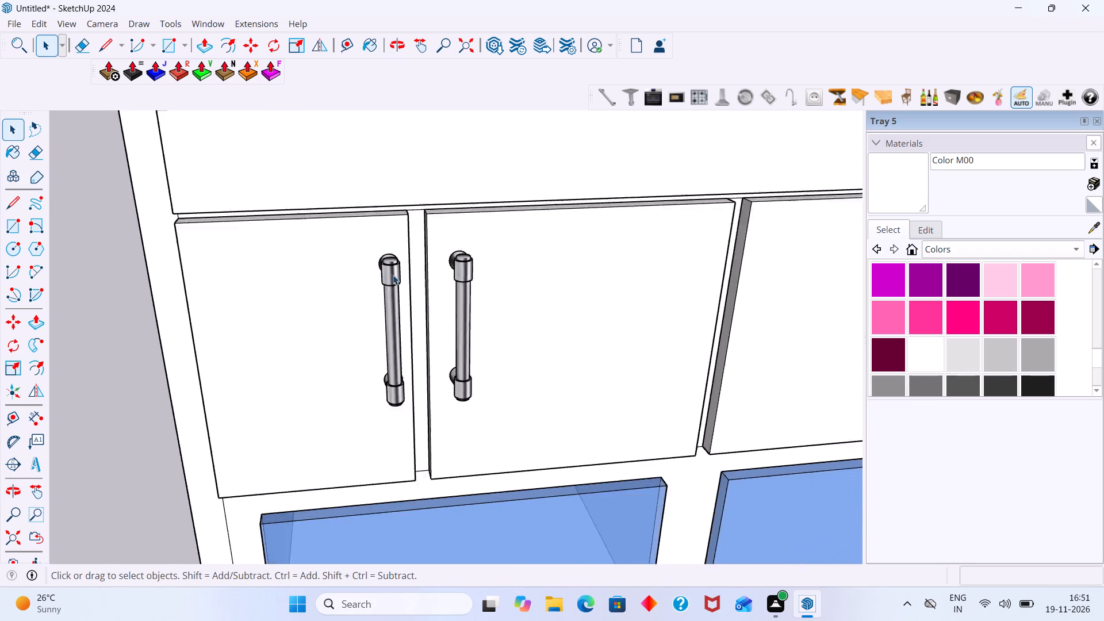
pyautogui.scroll(-8, 393, 275)
pyautogui.moveTo(405, 313); pyautogui.dragTo(607, 315, button='middle')
pyautogui.scroll(13, 474, 294)
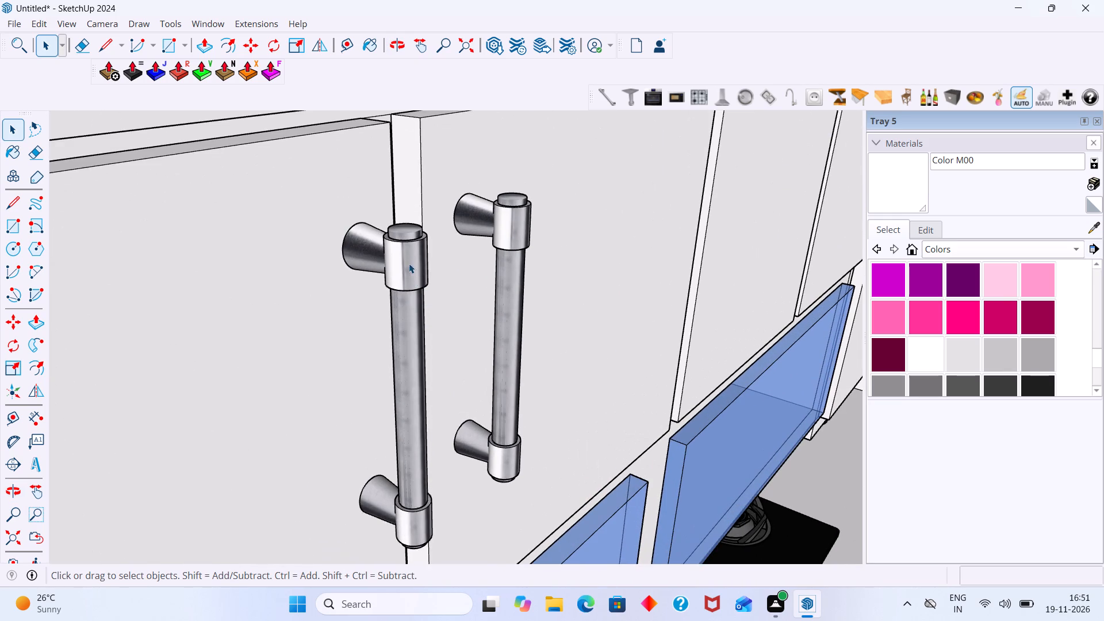
pyautogui.click(411, 255)
pyautogui.keyDown('shift'); pyautogui.click(500, 225); pyautogui.keyUp('shift')
pyautogui.keyDown('shift'); pyautogui.scroll(-1, 508, 221); pyautogui.keyUp('shift')
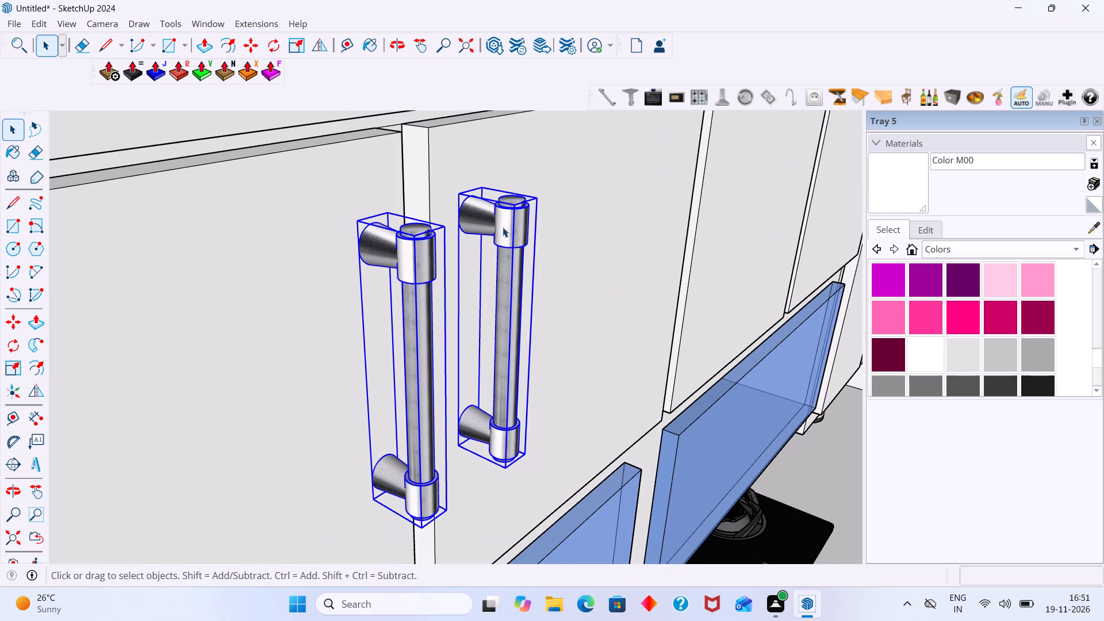
pyautogui.press('m')
pyautogui.scroll(1, 381, 285)
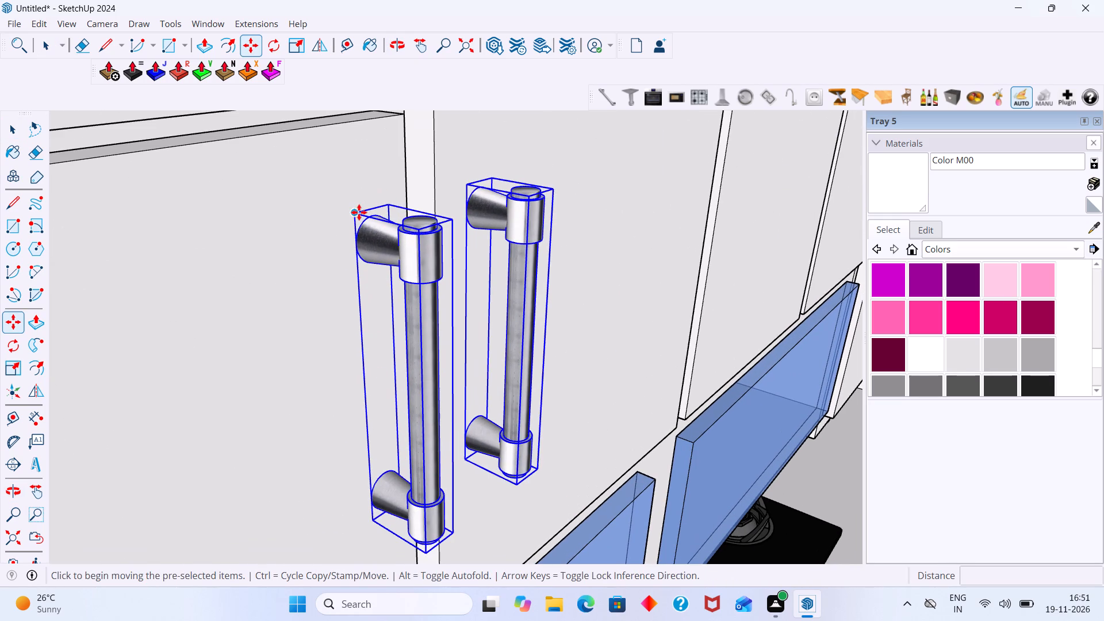
pyautogui.click(356, 210)
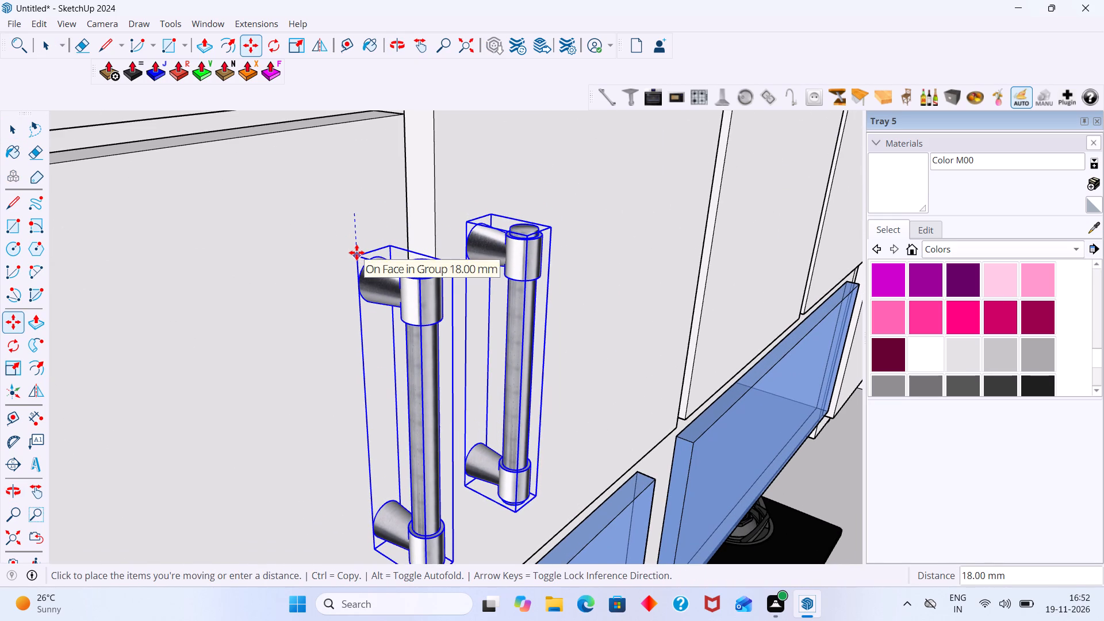
pyautogui.click(356, 258)
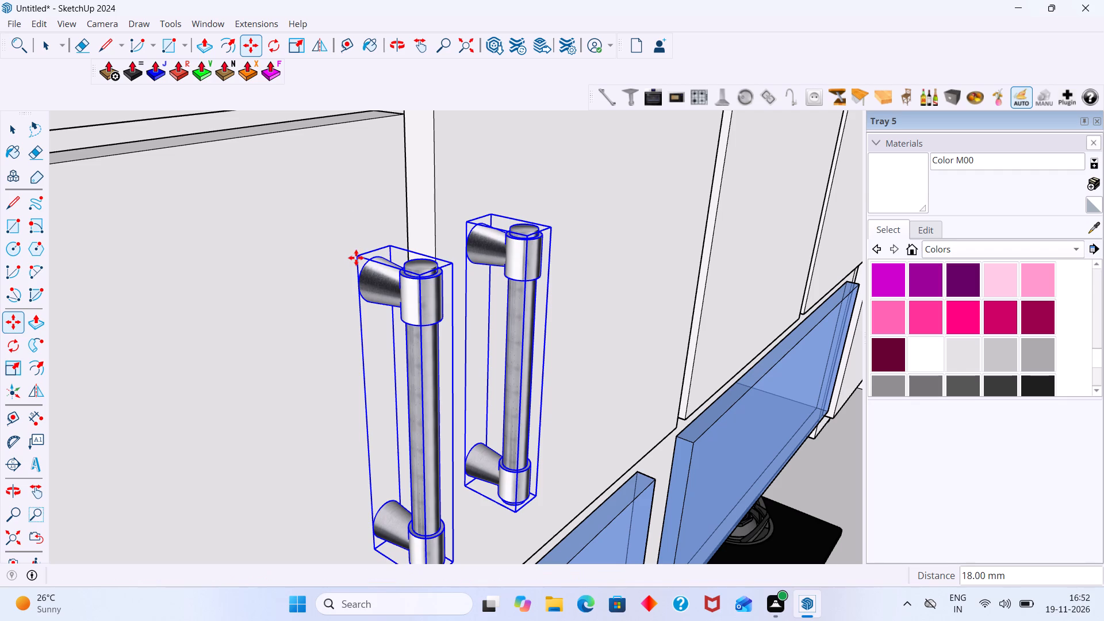
pyautogui.press('space')
pyautogui.scroll(-11, 367, 260)
pyautogui.scroll(1, 365, 262)
pyautogui.scroll(-3, 365, 262)
pyautogui.scroll(1, 365, 263)
pyautogui.scroll(-5, 365, 264)
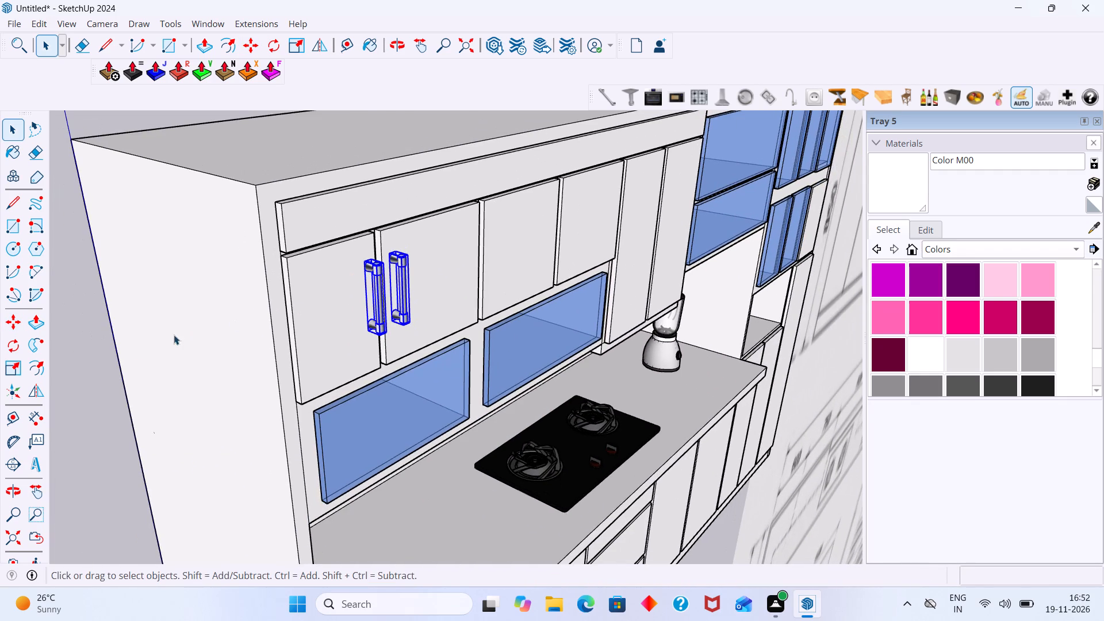
pyautogui.click(90, 367)
# Examine the reference front elevation beside the cabinet unit for the remaining upper door handle positions.
pyautogui.scroll(-18, 169, 333)
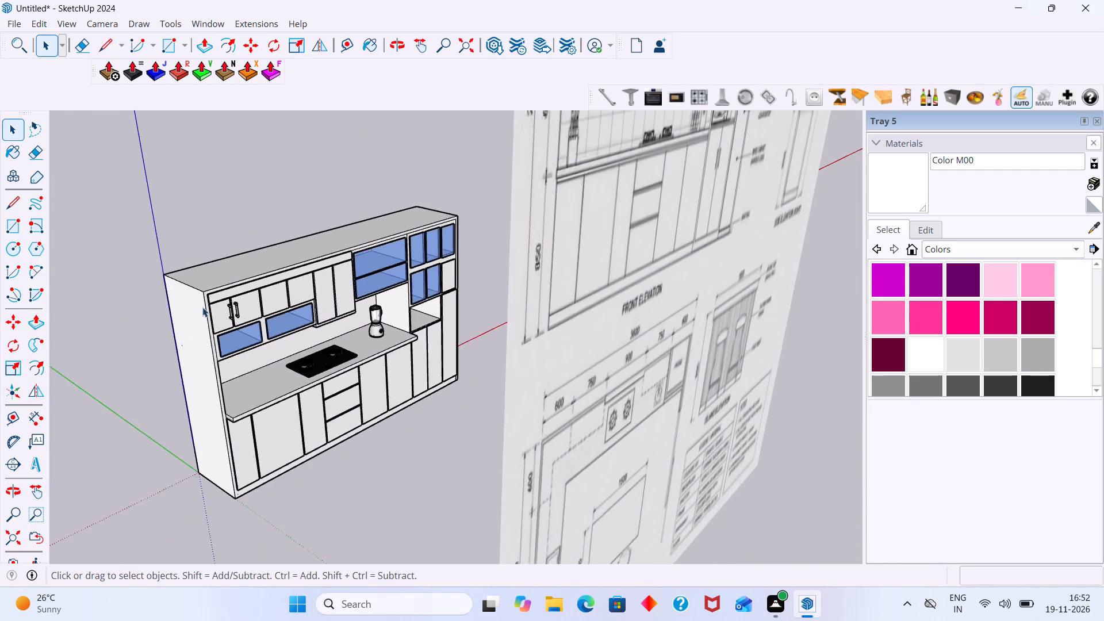
pyautogui.scroll(-7, 202, 307)
pyautogui.keyDown('shift'); pyautogui.moveTo(319, 290); pyautogui.dragTo(298, 369, button='middle'); pyautogui.keyUp('shift')
pyautogui.keyDown('shift'); pyautogui.scroll(-1, 312, 327); pyautogui.keyUp('shift')
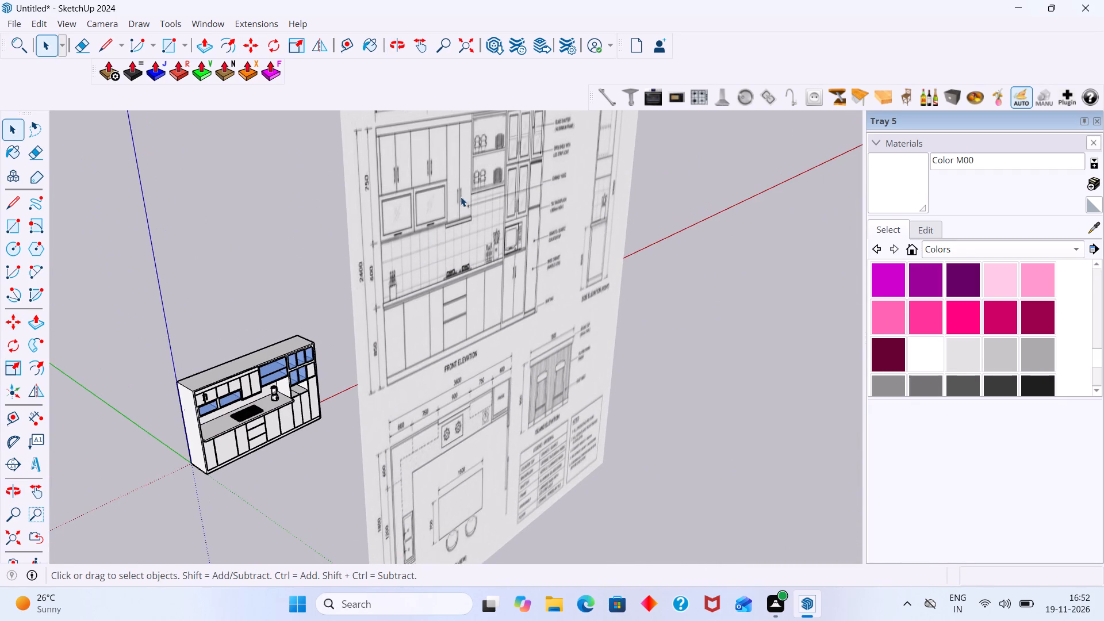
pyautogui.moveTo(419, 173); pyautogui.dragTo(338, 165, button='middle')
pyautogui.moveTo(303, 339); pyautogui.dragTo(233, 289, button='middle')
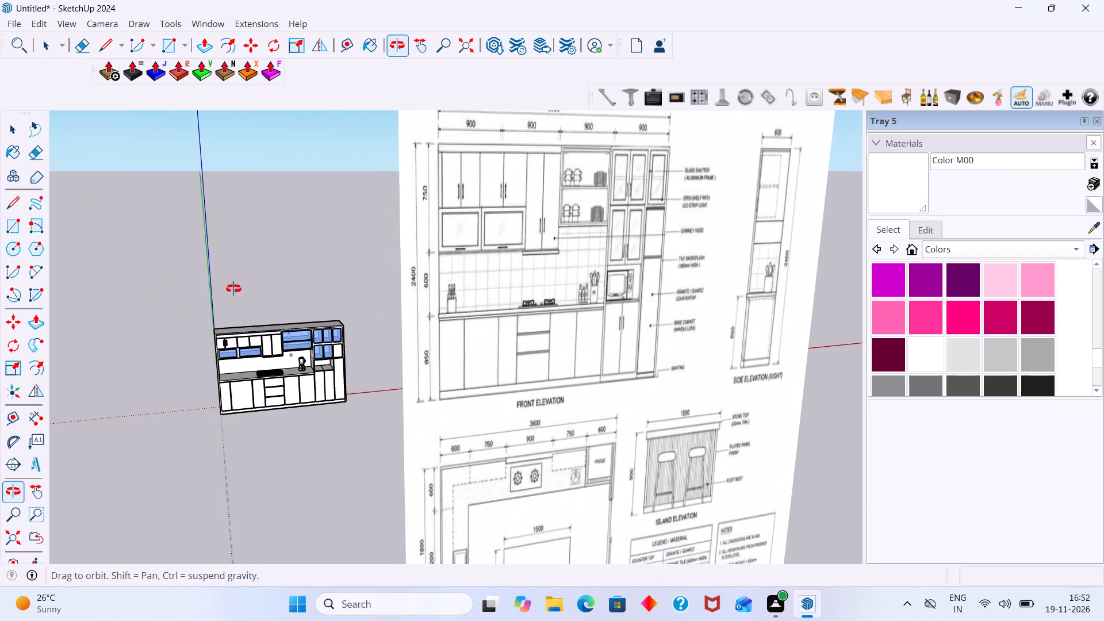
pyautogui.moveTo(233, 289); pyautogui.dragTo(233, 289, button='middle')
# Copy the pair of bar handles about 667 mm along the red axis onto the third and fourth upper cabinet doors.
pyautogui.scroll(16, 230, 338)
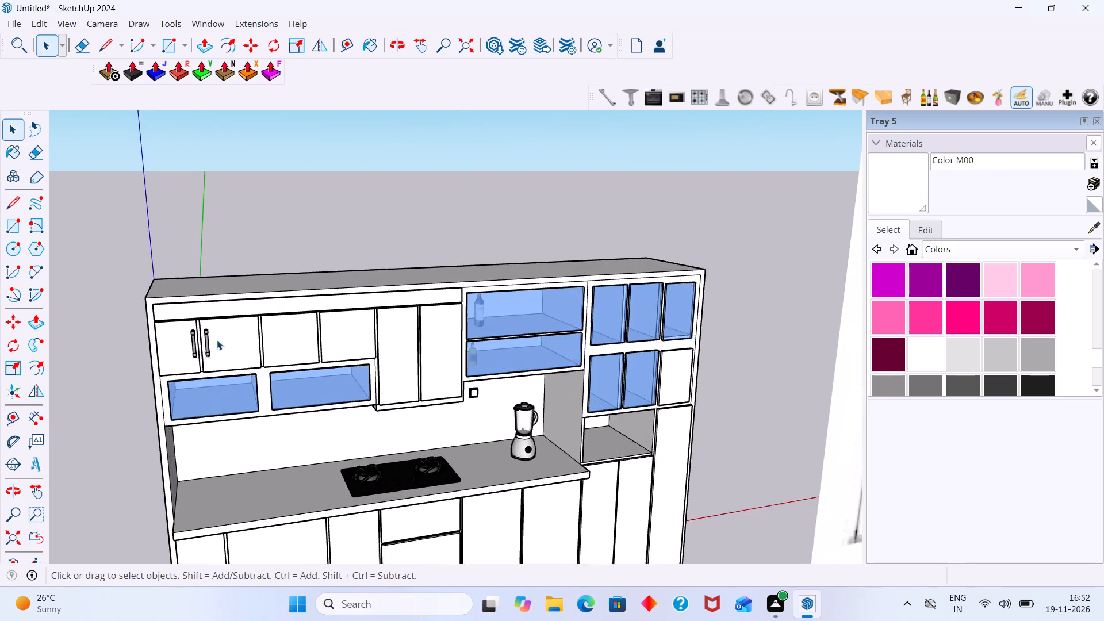
pyautogui.scroll(7, 217, 340)
pyautogui.click(204, 341)
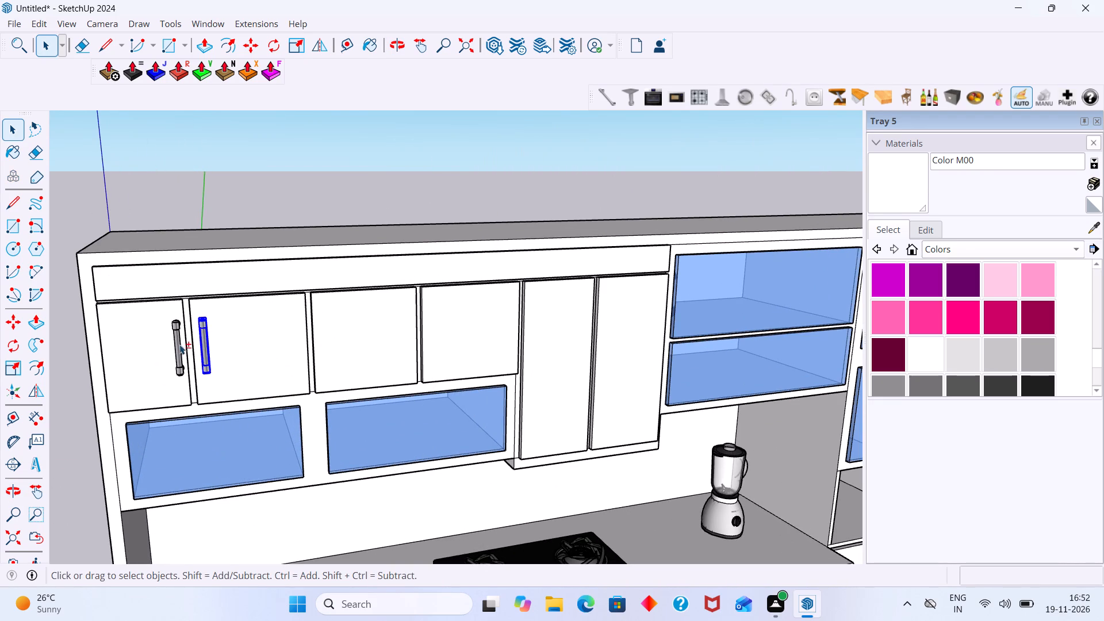
pyautogui.keyDown('shift'); pyautogui.click(178, 344); pyautogui.keyUp('shift')
pyautogui.press('m')
pyautogui.scroll(1, 196, 336)
pyautogui.moveTo(201, 356); pyautogui.dragTo(219, 396, button='middle')
pyautogui.scroll(3, 174, 366)
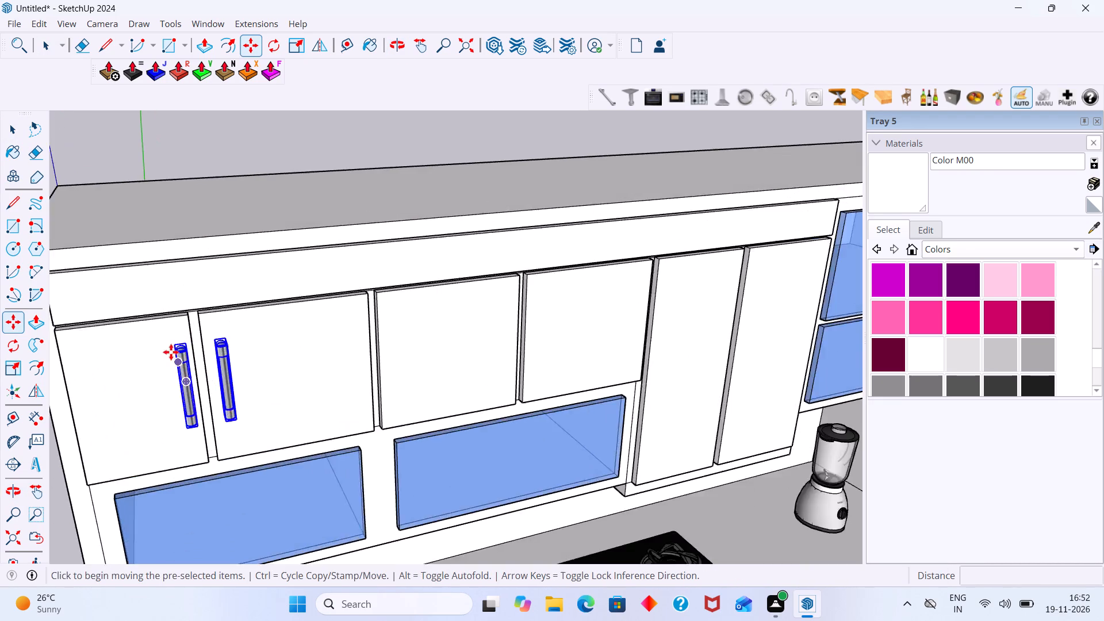
pyautogui.scroll(17, 171, 352)
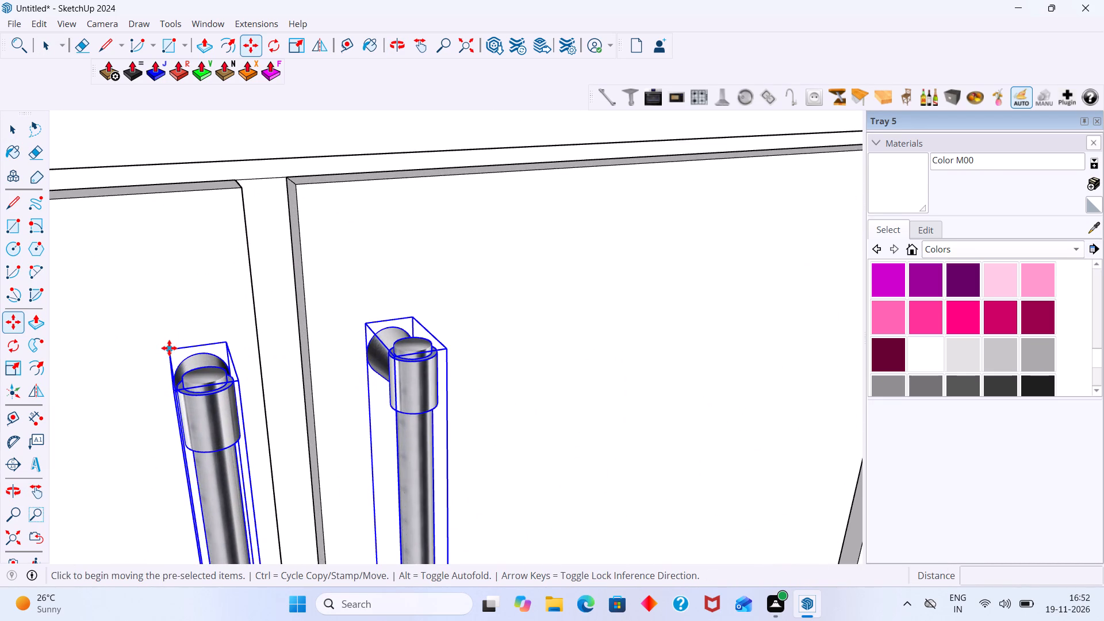
pyautogui.click(169, 348)
pyautogui.scroll(-7, 335, 333)
pyautogui.moveTo(603, 299); pyautogui.dragTo(320, 299, button='middle')
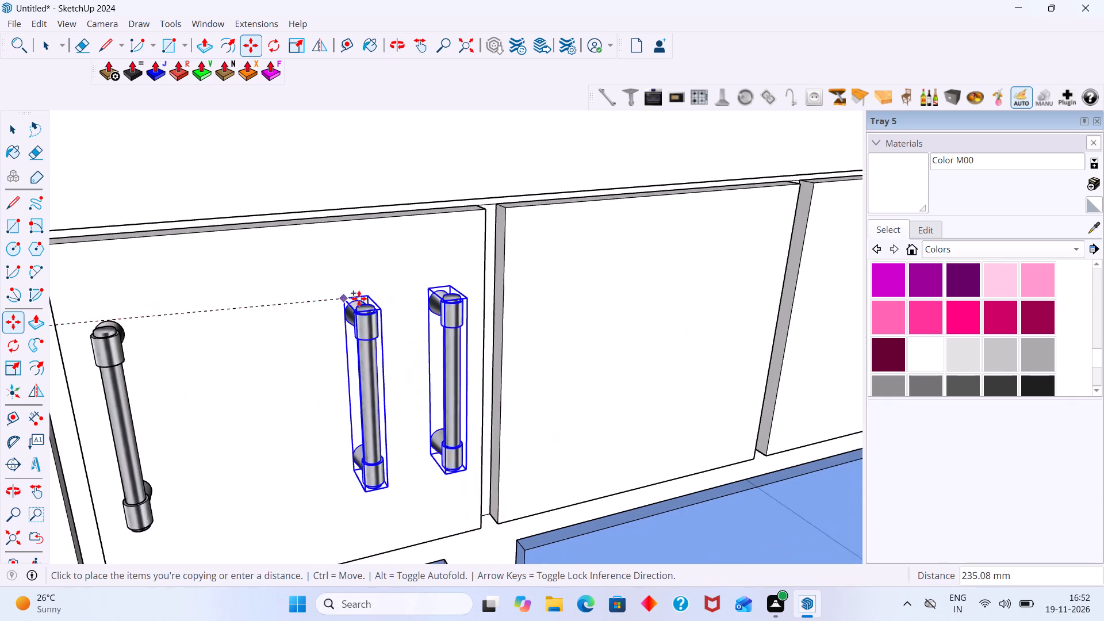
pyautogui.scroll(-3, 361, 297)
pyautogui.scroll(-4, 531, 277)
pyautogui.keyDown('shift'); pyautogui.moveTo(553, 278); pyautogui.dragTo(325, 278, button='middle'); pyautogui.keyUp('shift')
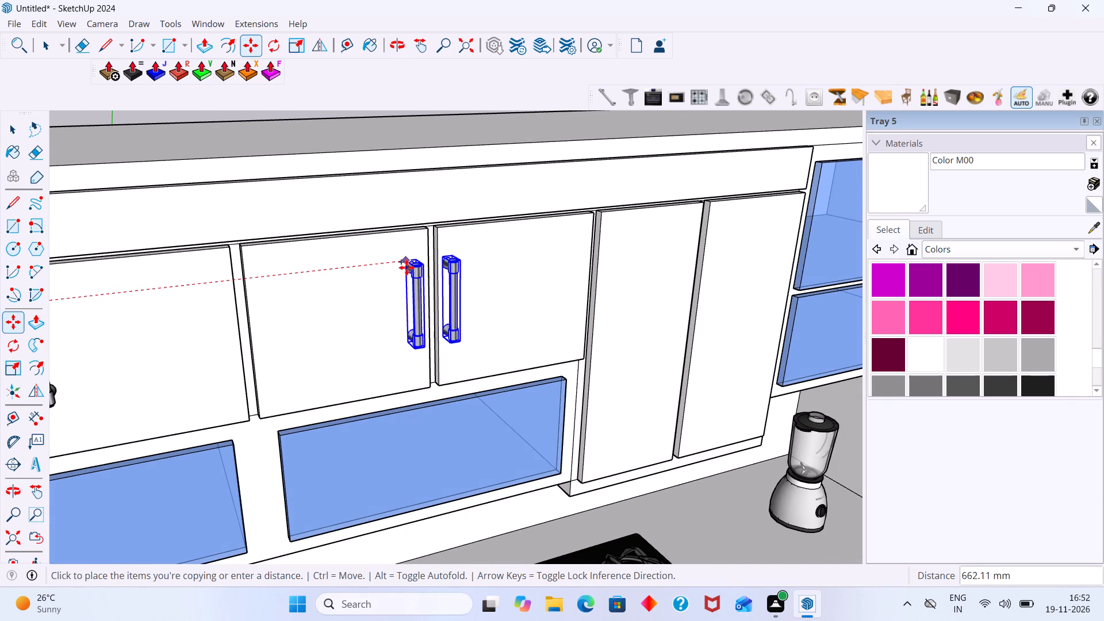
pyautogui.click(409, 266)
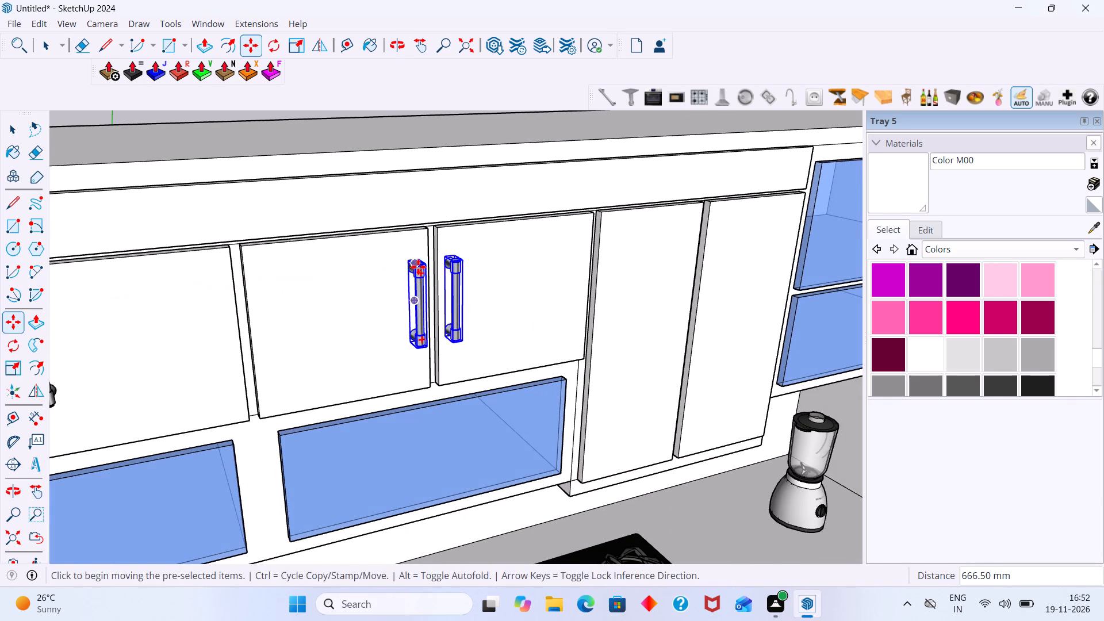
pyautogui.press('space')
pyautogui.scroll(-12, 422, 279)
pyautogui.click(178, 343)
# Copy the pair of bar handles about 658 mm onto the two taller upper cabinet doors, lower down beside their meeting edges.
pyautogui.scroll(-8, 197, 333)
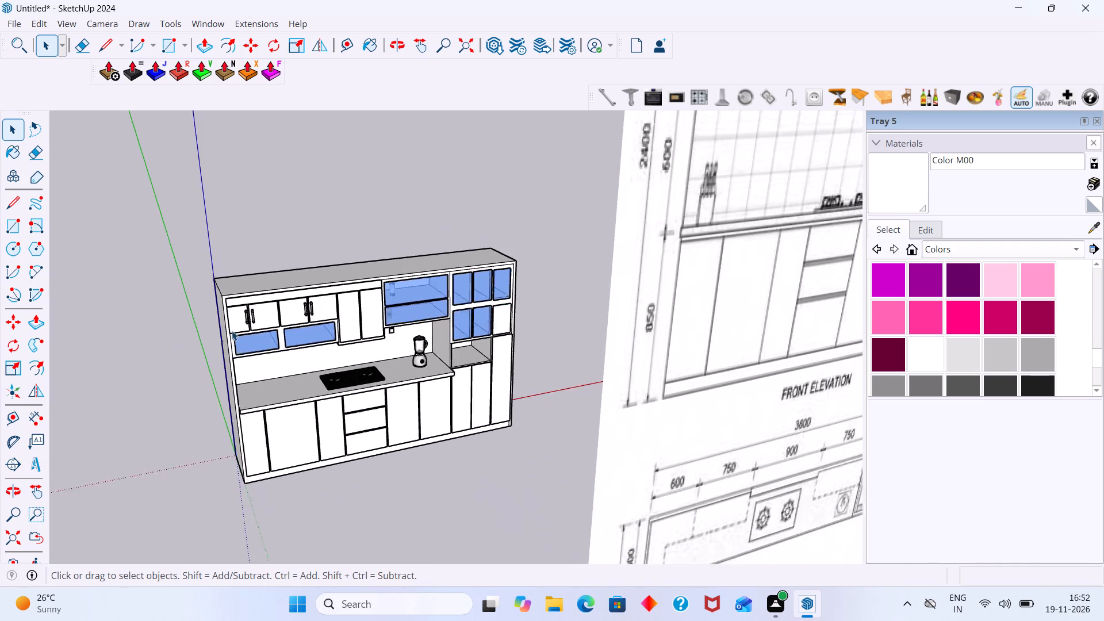
pyautogui.scroll(-10, 232, 331)
pyautogui.moveTo(527, 250); pyautogui.dragTo(461, 219, button='middle')
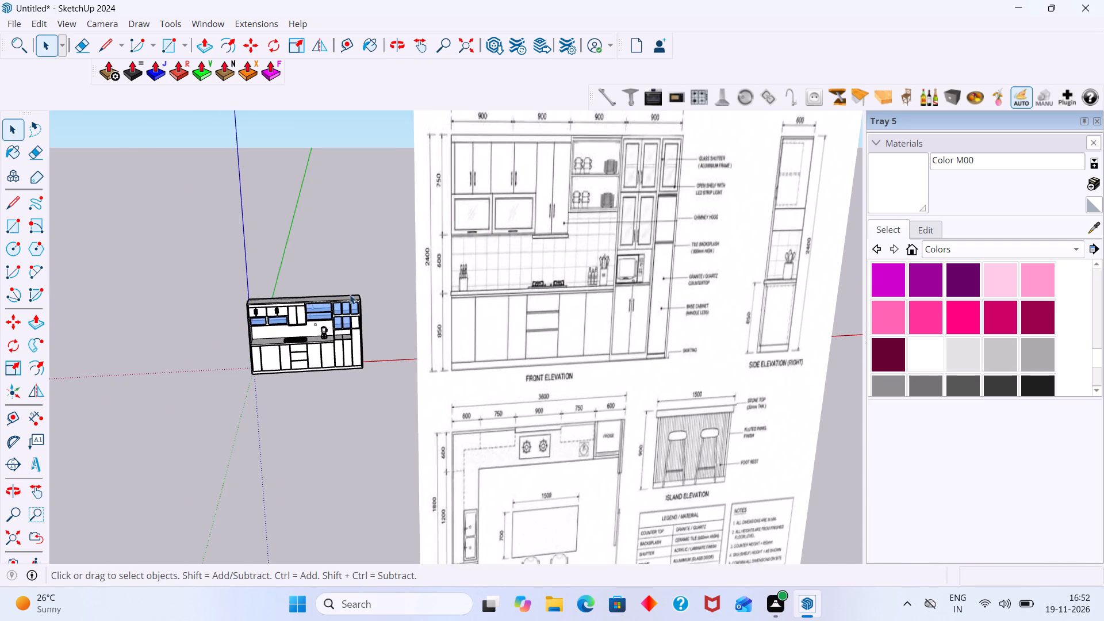
pyautogui.scroll(20, 350, 294)
pyautogui.scroll(6, 350, 294)
pyautogui.click(196, 275)
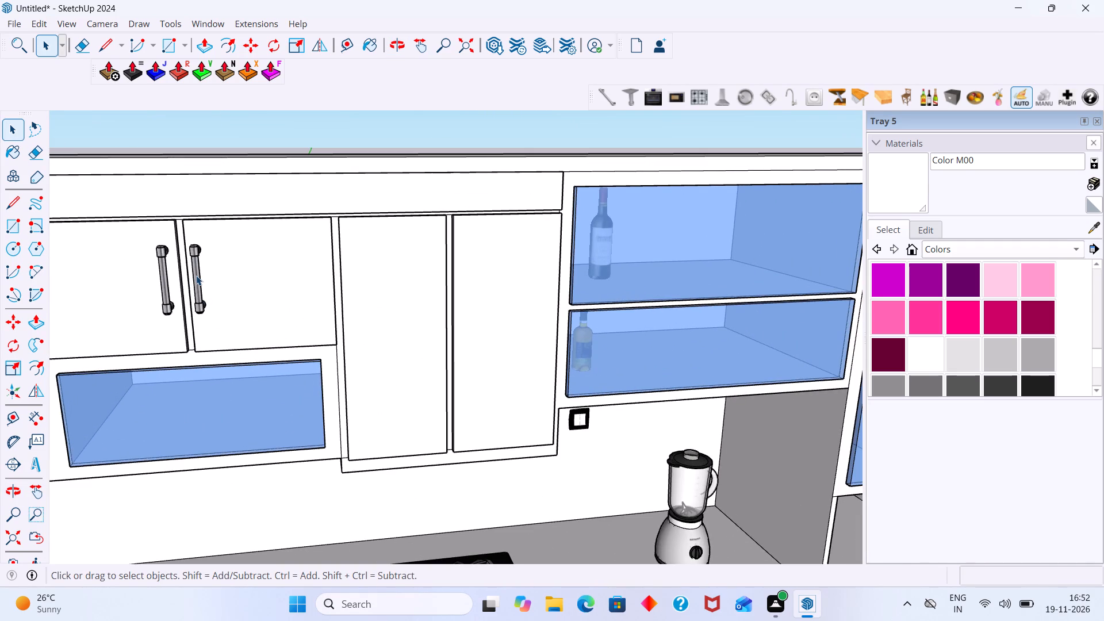
pyautogui.keyDown('shift'); pyautogui.click(162, 271); pyautogui.keyUp('shift')
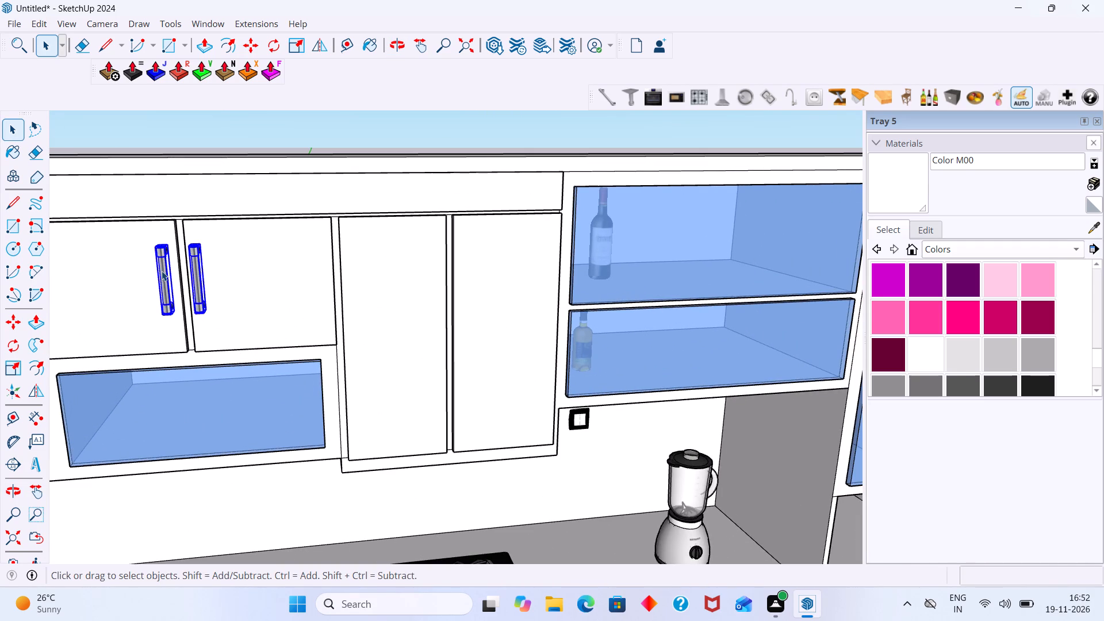
pyautogui.press('m')
pyautogui.scroll(6, 197, 259)
pyautogui.click(186, 238)
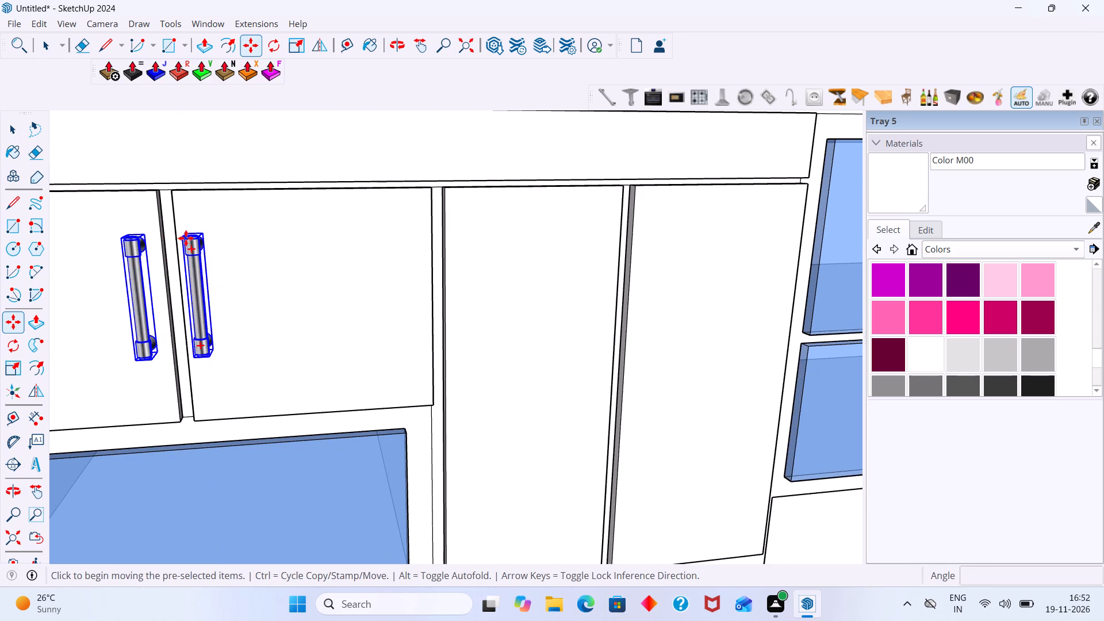
pyautogui.scroll(-9, 366, 329)
pyautogui.moveTo(408, 370); pyautogui.dragTo(370, 321, button='middle')
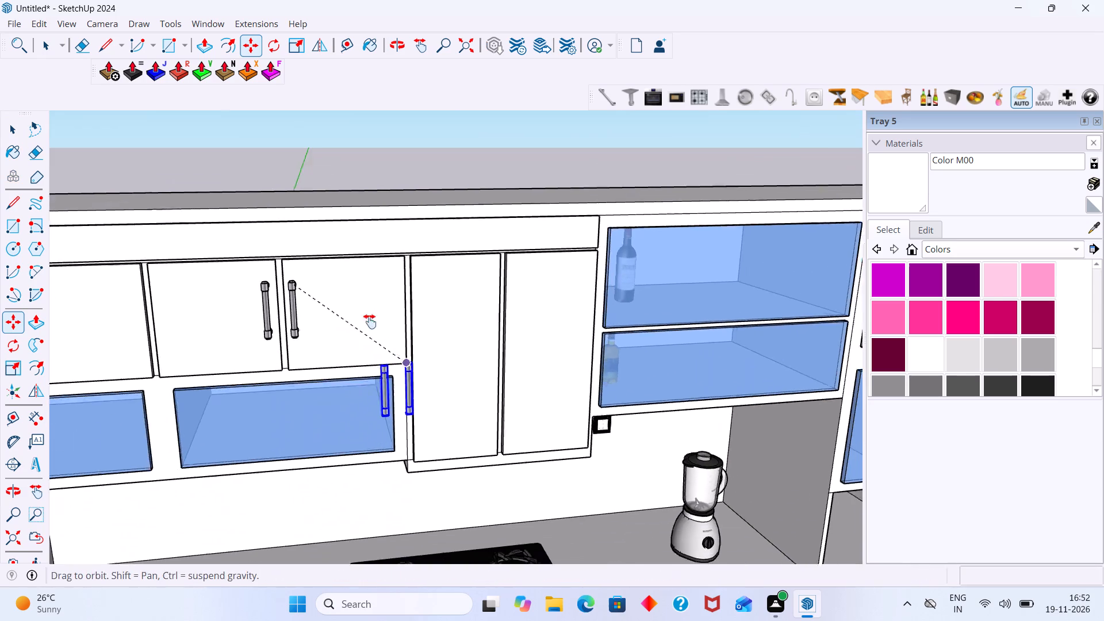
pyautogui.moveTo(370, 321); pyautogui.dragTo(347, 300, button='middle')
pyautogui.scroll(-13, 365, 306)
pyautogui.scroll(-4, 442, 323)
pyautogui.moveTo(461, 349); pyautogui.dragTo(296, 380, button='middle')
pyautogui.scroll(-2, 296, 379)
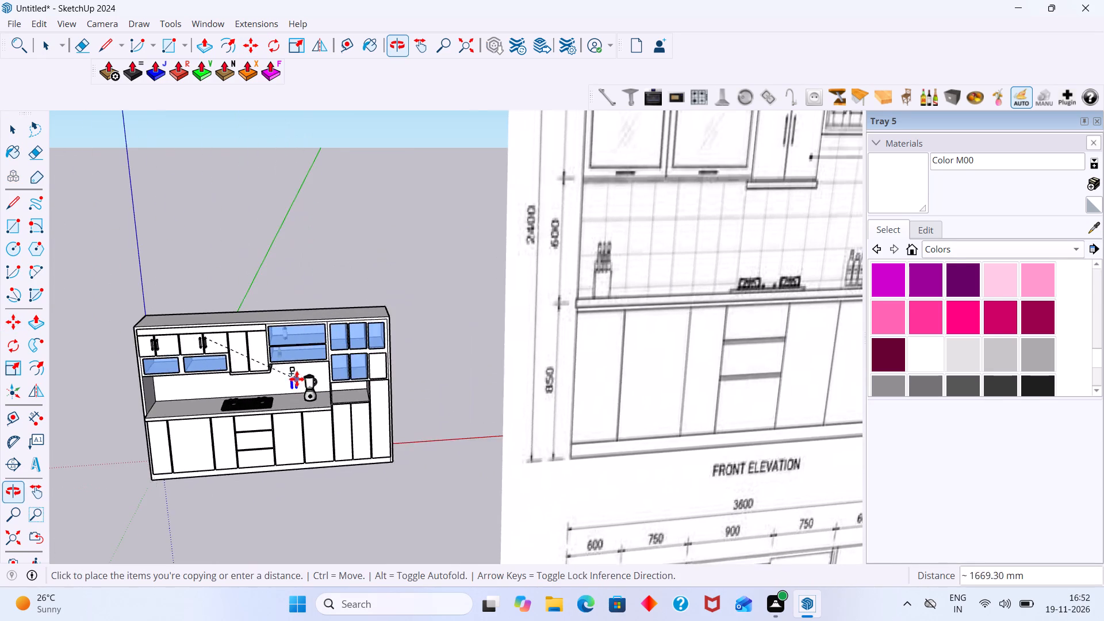
pyautogui.scroll(-1, 297, 379)
pyautogui.scroll(18, 315, 379)
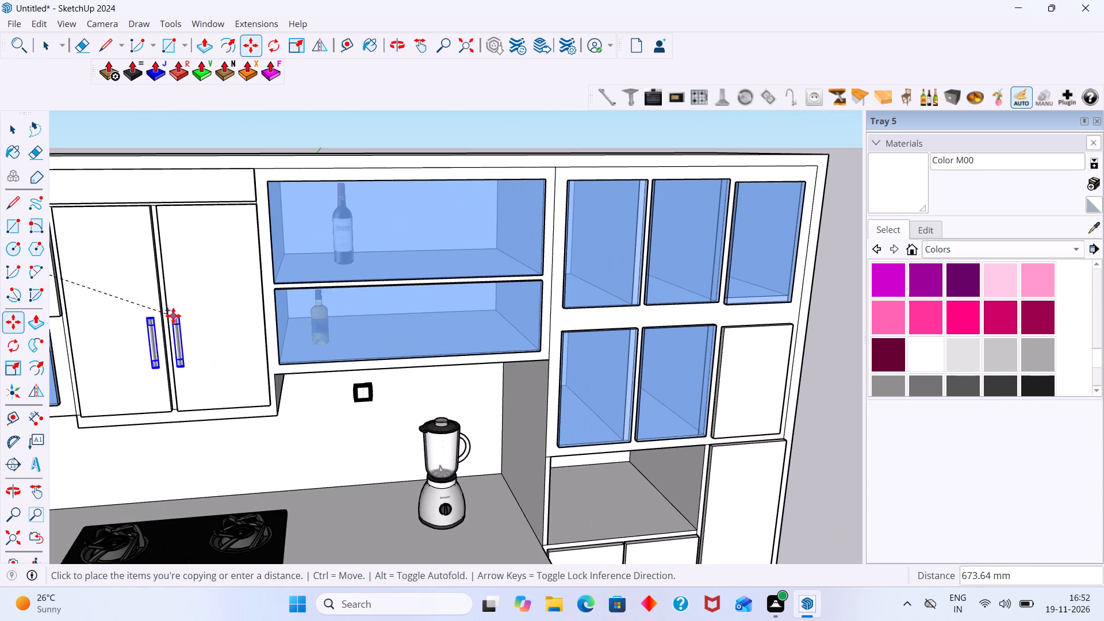
pyautogui.scroll(5, 175, 304)
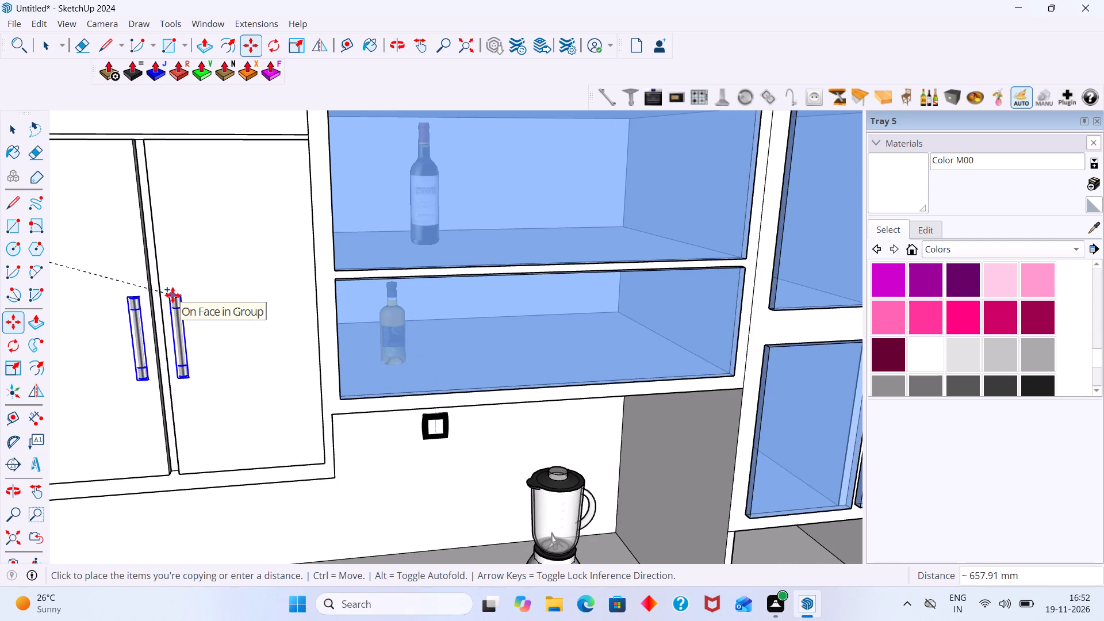
pyautogui.click(172, 295)
pyautogui.press('space')
pyautogui.scroll(-19, 208, 317)
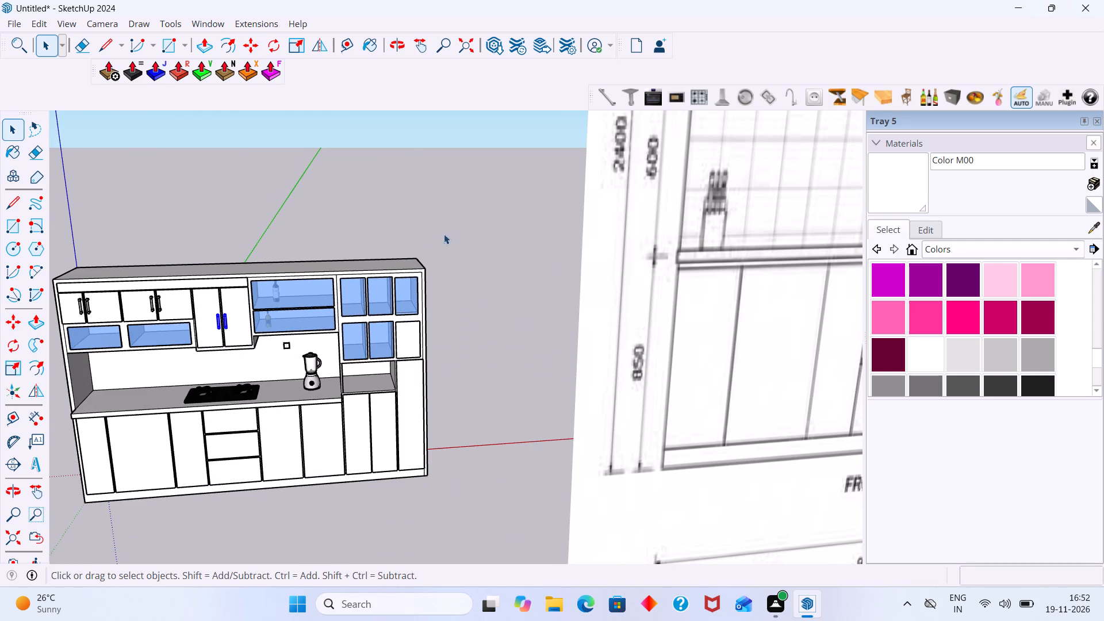
pyautogui.click(469, 212)
# Move the bar handle on the first tall upper door about 30 mm outward from the door face.
pyautogui.moveTo(280, 292); pyautogui.dragTo(445, 271, button='middle')
pyautogui.scroll(15, 233, 349)
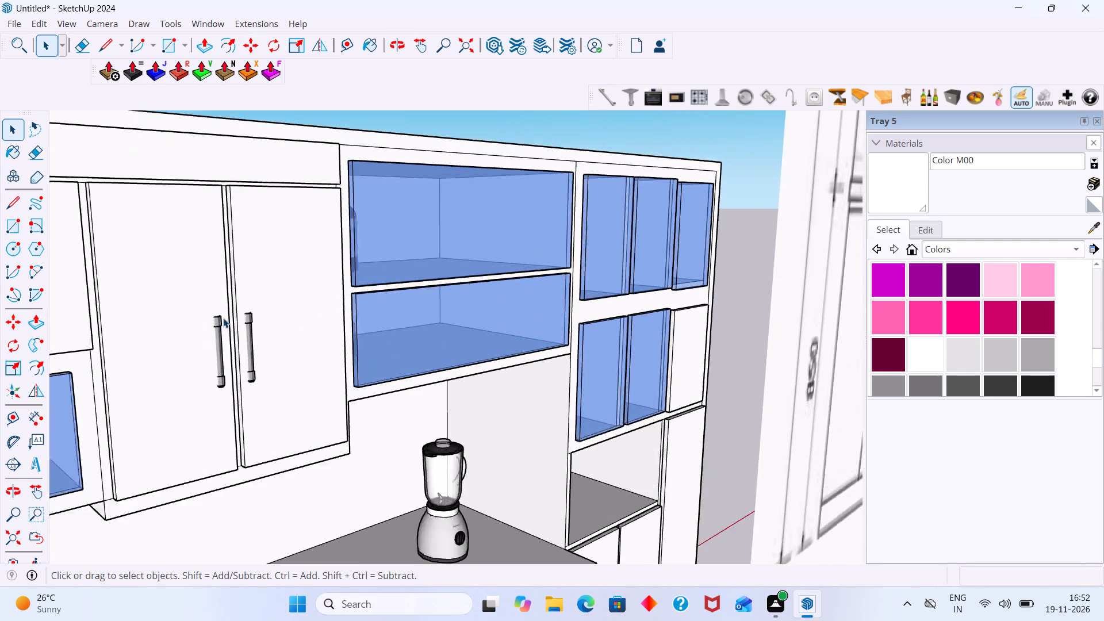
pyautogui.scroll(4, 223, 318)
pyautogui.moveTo(221, 337); pyautogui.dragTo(283, 346, button='middle')
pyautogui.scroll(7, 270, 344)
pyautogui.click(290, 327)
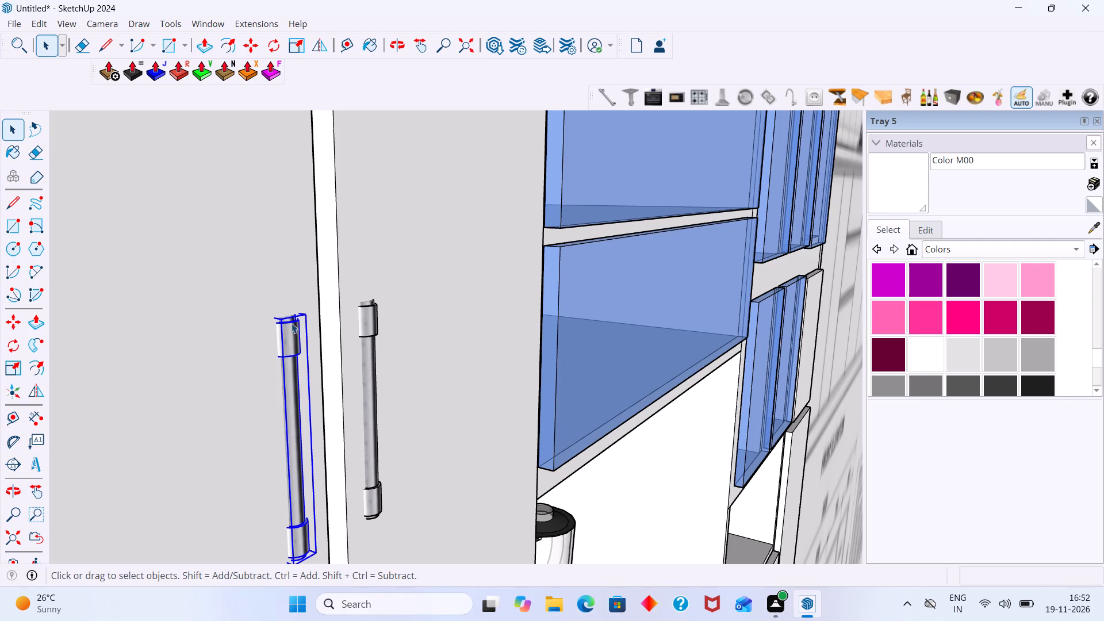
pyautogui.press('m')
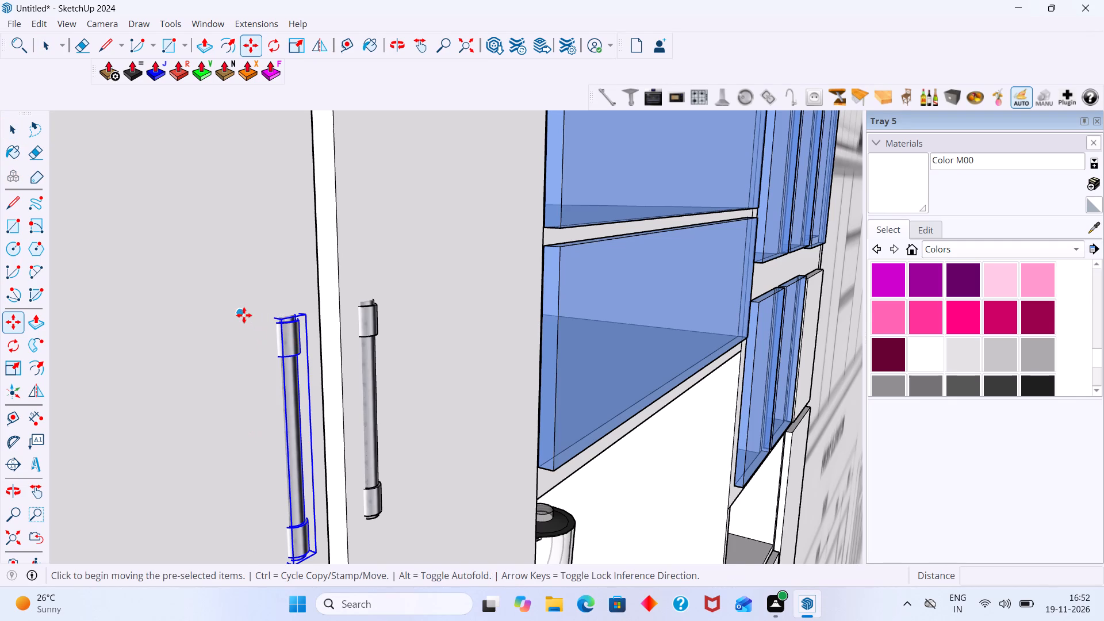
pyautogui.click(244, 315)
pyautogui.click(275, 325)
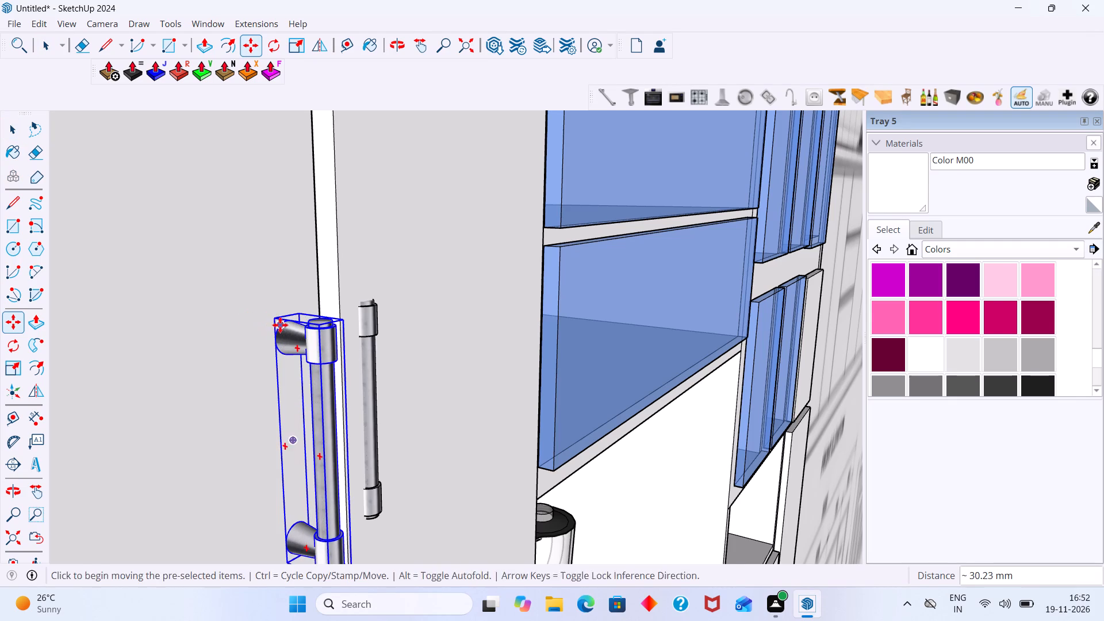
pyautogui.press('space')
# Move the bar handle on the second tall upper door about 30 mm outward from the door face.
pyautogui.click(365, 317)
pyautogui.press('m')
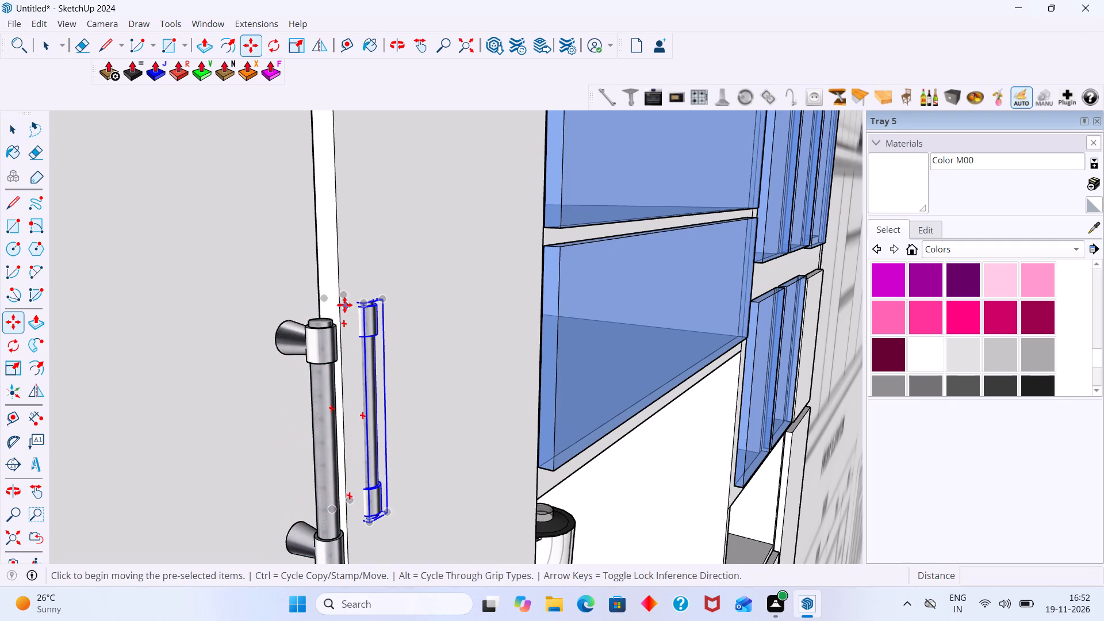
pyautogui.click(325, 297)
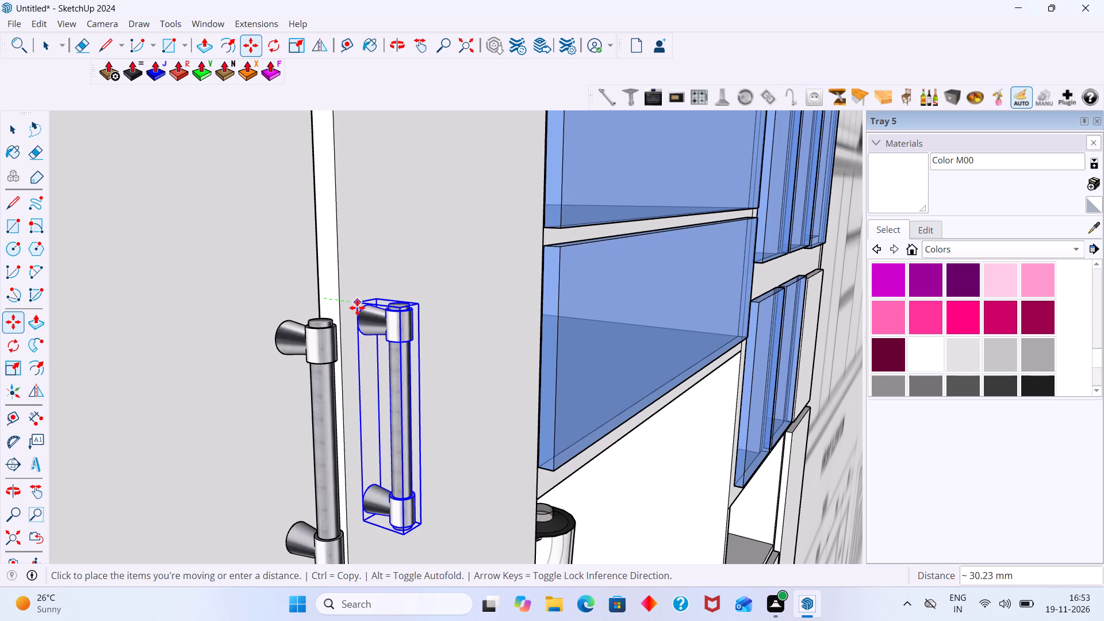
pyautogui.click(357, 308)
pyautogui.press('space')
pyautogui.scroll(-20, 399, 334)
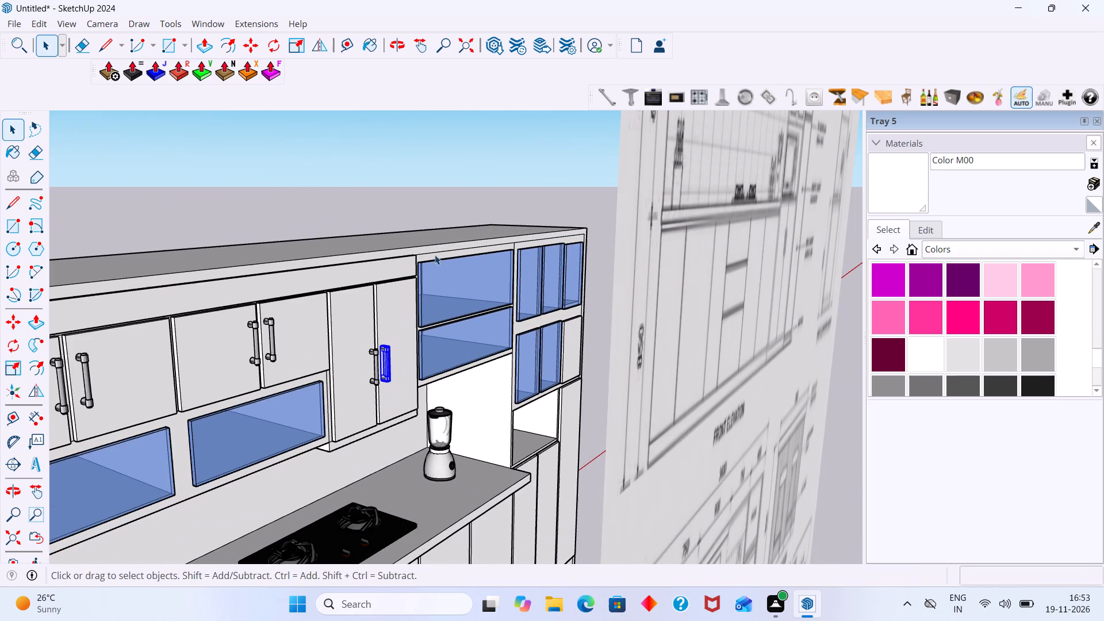
pyautogui.click(420, 195)
# Compare the upper cabinet door handles with those drawn in the reference front elevation.
pyautogui.scroll(-3, 403, 273)
pyautogui.moveTo(351, 335); pyautogui.dragTo(225, 340, button='middle')
pyautogui.scroll(-11, 251, 335)
pyautogui.scroll(5, 319, 348)
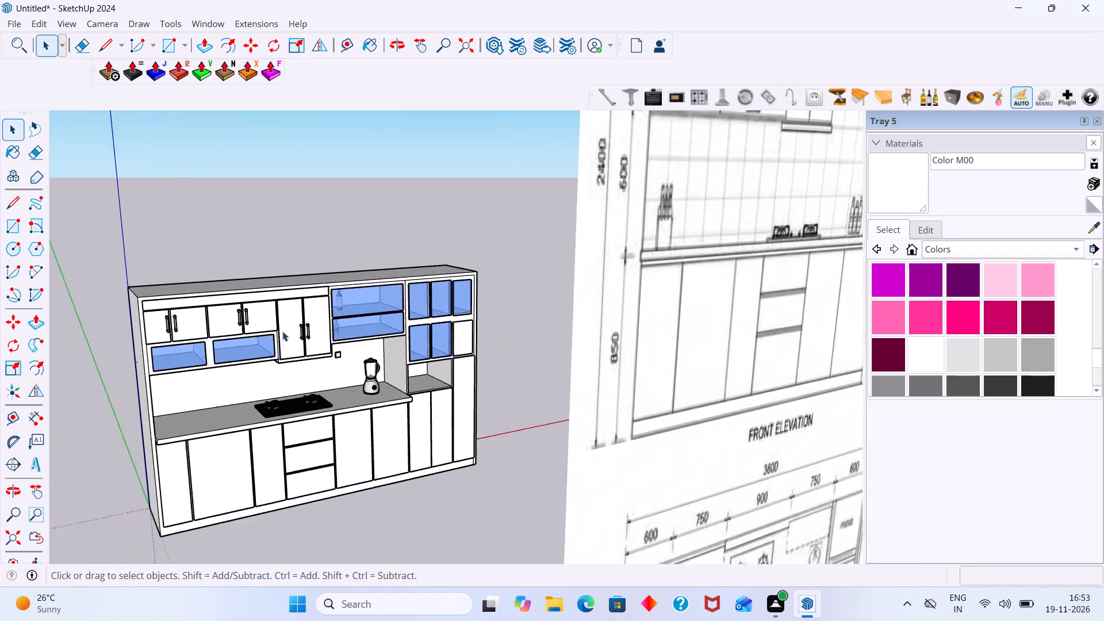
pyautogui.scroll(14, 282, 331)
pyautogui.moveTo(318, 304); pyautogui.dragTo(174, 330, button='middle')
pyautogui.scroll(-20, 181, 331)
pyautogui.scroll(-3, 181, 331)
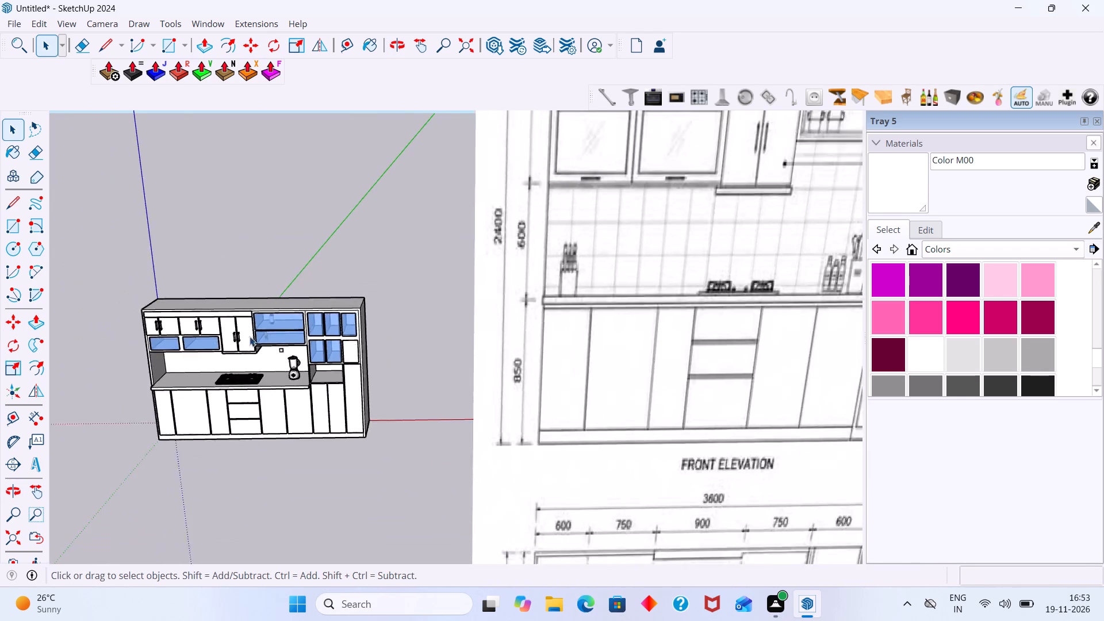
pyautogui.scroll(-13, 250, 336)
pyautogui.scroll(5, 369, 300)
pyautogui.scroll(5, 441, 264)
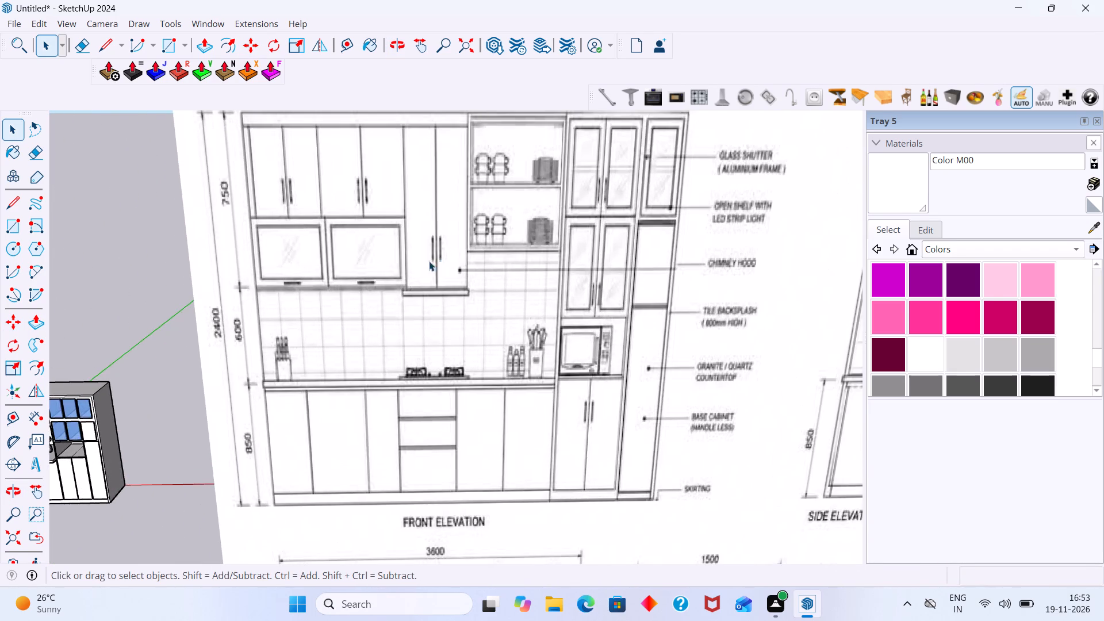
pyautogui.scroll(-5, 420, 270)
pyautogui.moveTo(408, 309); pyautogui.dragTo(461, 306, button='middle')
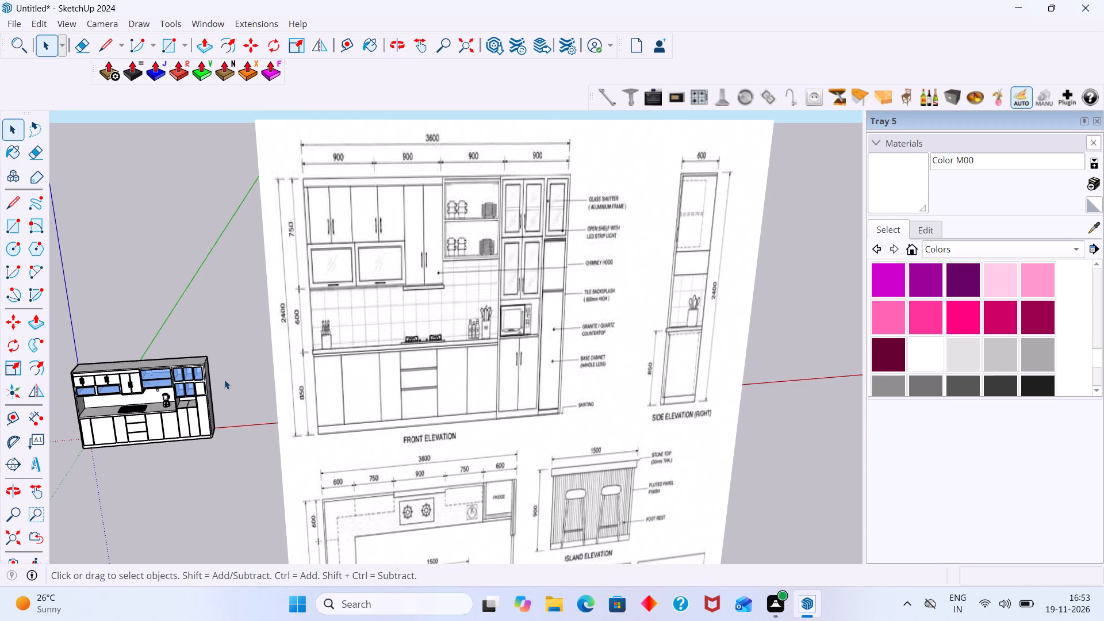
pyautogui.keyDown('shift'); pyautogui.moveTo(228, 381); pyautogui.dragTo(357, 367, button='middle'); pyautogui.keyUp('shift')
pyautogui.scroll(3, 226, 427)
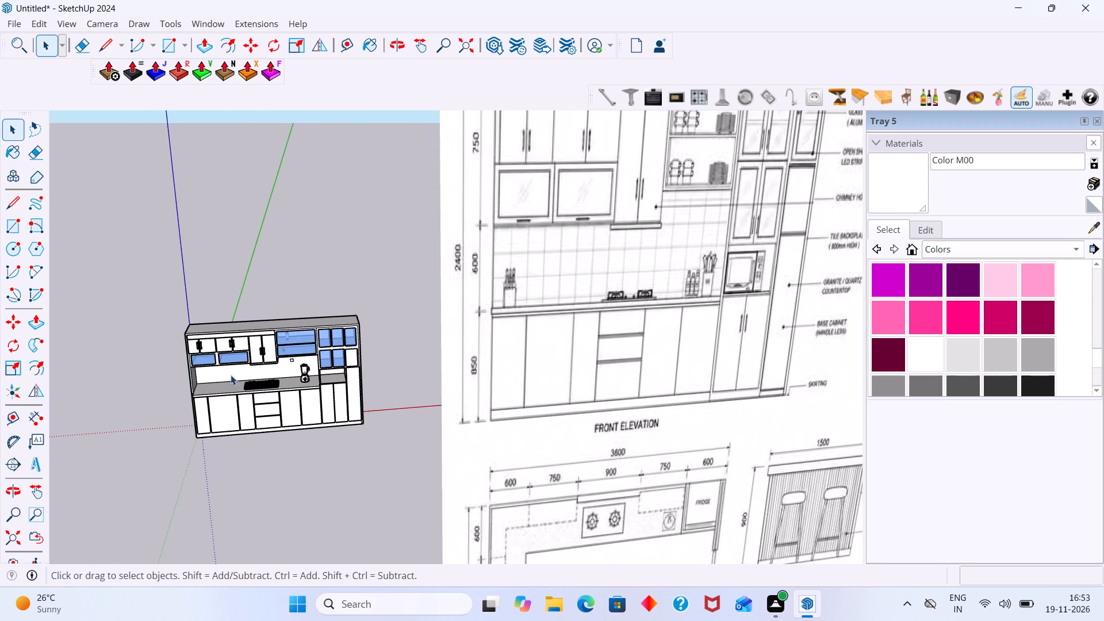
pyautogui.scroll(20, 223, 369)
pyautogui.scroll(1, 223, 369)
pyautogui.scroll(-11, 269, 356)
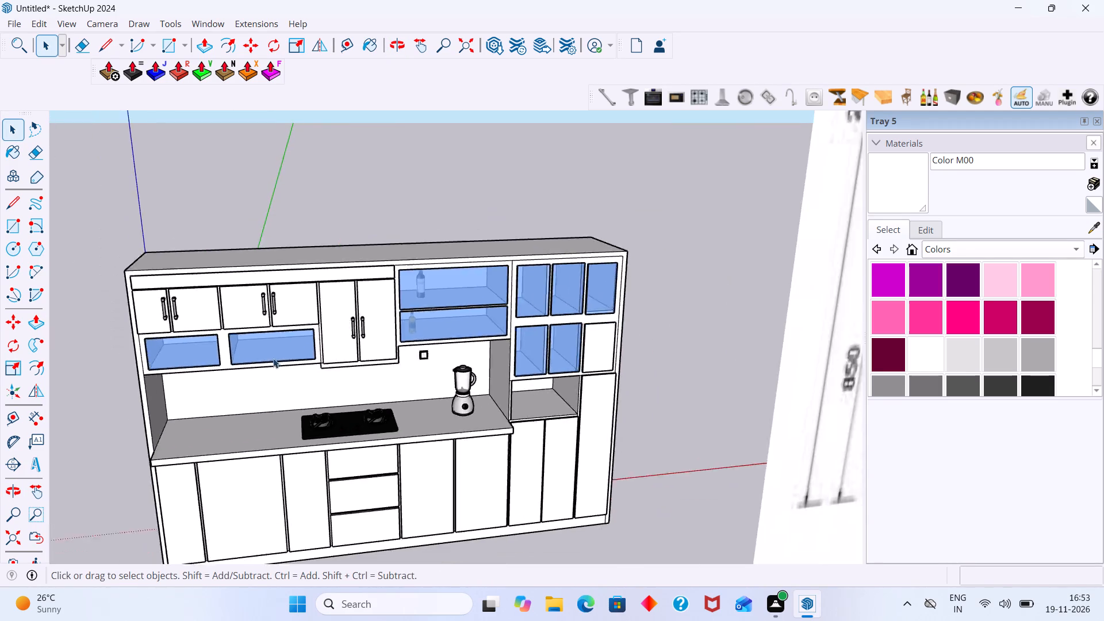
pyautogui.scroll(-11, 273, 358)
# Inspect the two horizontal glass shutters below the short upper cabinet doors.
pyautogui.moveTo(285, 385); pyautogui.dragTo(387, 371, button='middle')
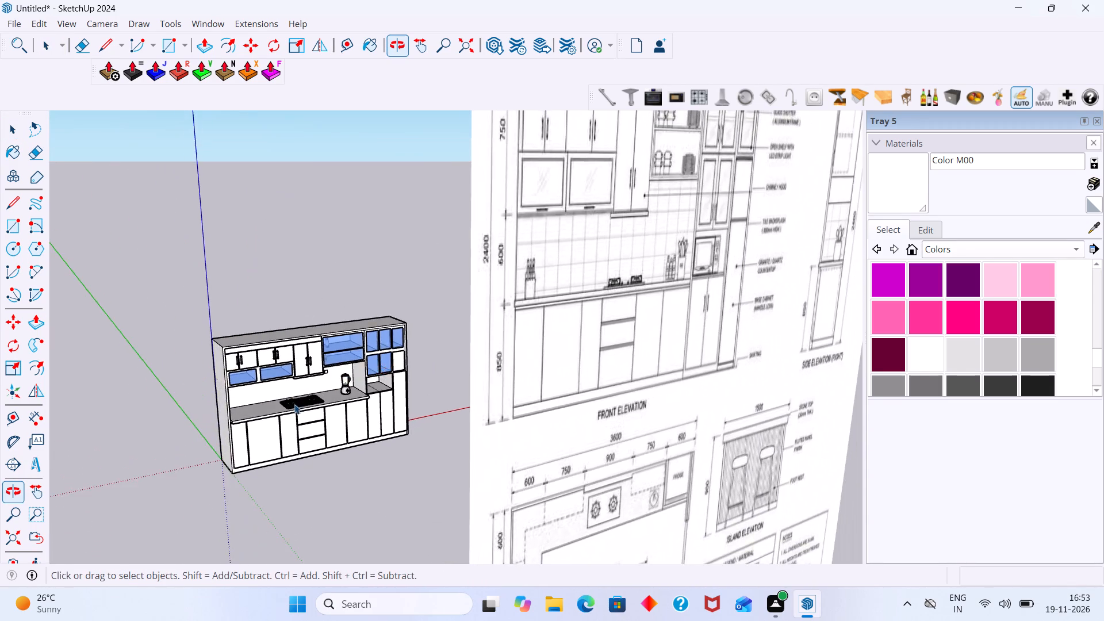
pyautogui.scroll(12, 294, 404)
pyautogui.keyDown('shift'); pyautogui.moveTo(220, 358); pyautogui.dragTo(359, 402, button='middle'); pyautogui.keyUp('shift')
pyautogui.moveTo(354, 396); pyautogui.dragTo(453, 380, button='middle')
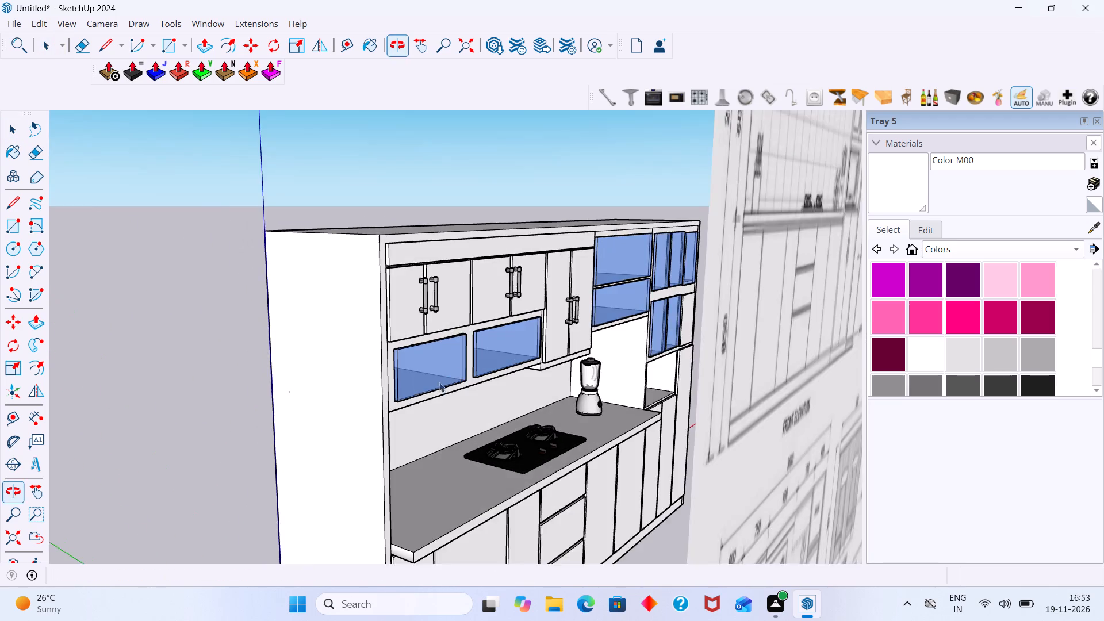
pyautogui.scroll(10, 413, 390)
pyautogui.moveTo(404, 370); pyautogui.dragTo(341, 354, button='middle')
pyautogui.scroll(-2, 374, 359)
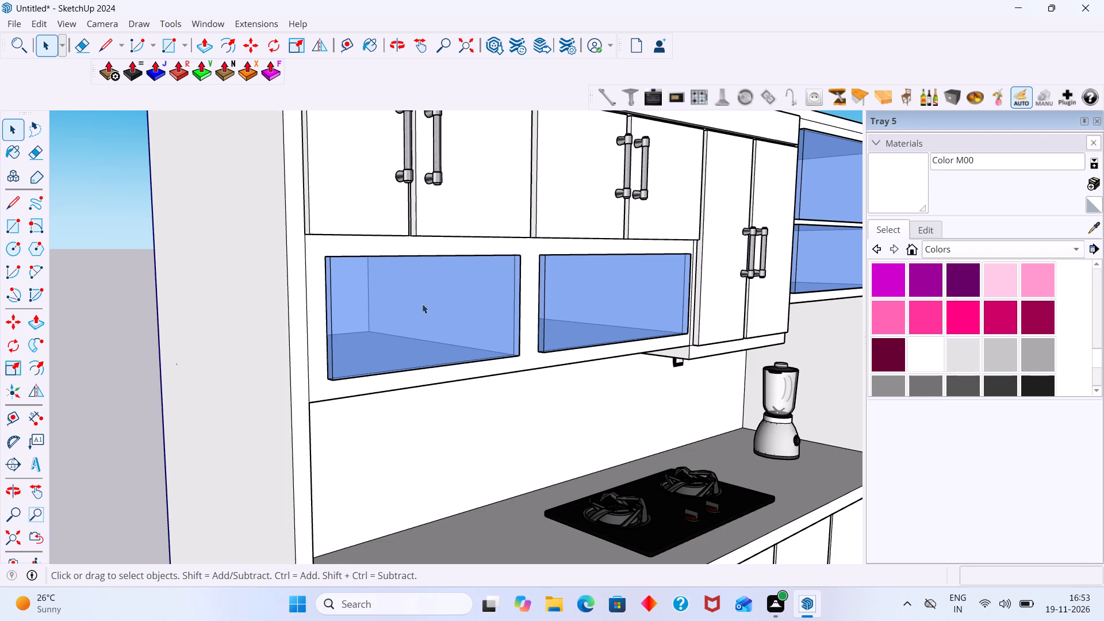
pyautogui.scroll(-10, 423, 313)
pyautogui.scroll(6, 415, 340)
pyautogui.scroll(-2, 389, 326)
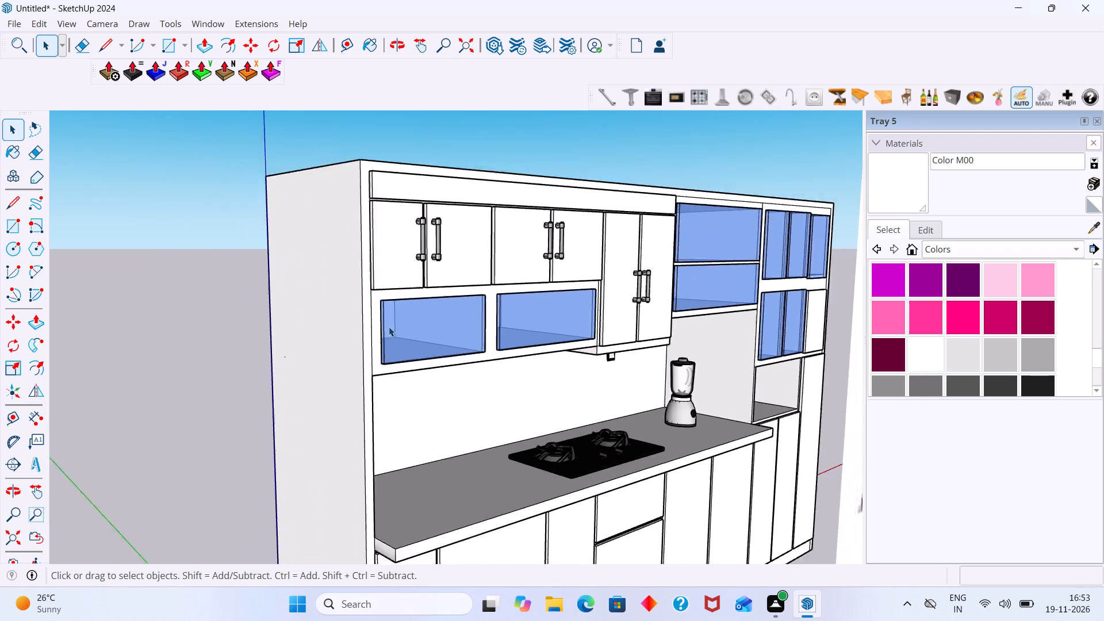
pyautogui.scroll(-10, 389, 327)
pyautogui.moveTo(401, 320); pyautogui.dragTo(257, 332, button='middle')
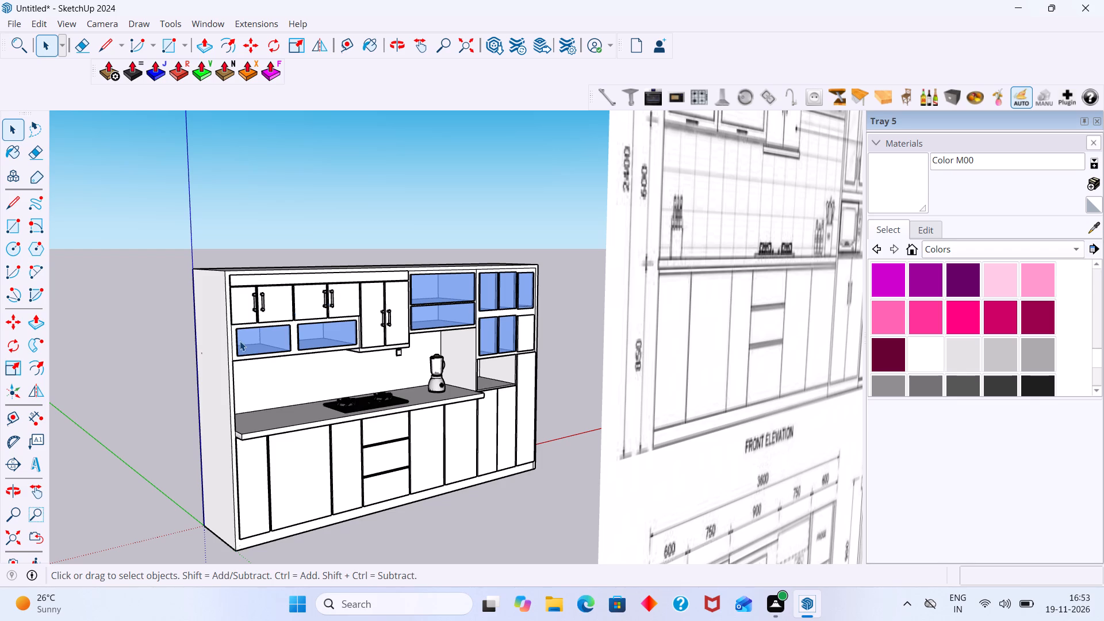
# Examine the reference front elevation for the glass shutter handles and compare it with the cabinet unit's glass doors and existing handles.
pyautogui.scroll(-8, 241, 344)
pyautogui.scroll(1, 233, 356)
pyautogui.scroll(-5, 230, 356)
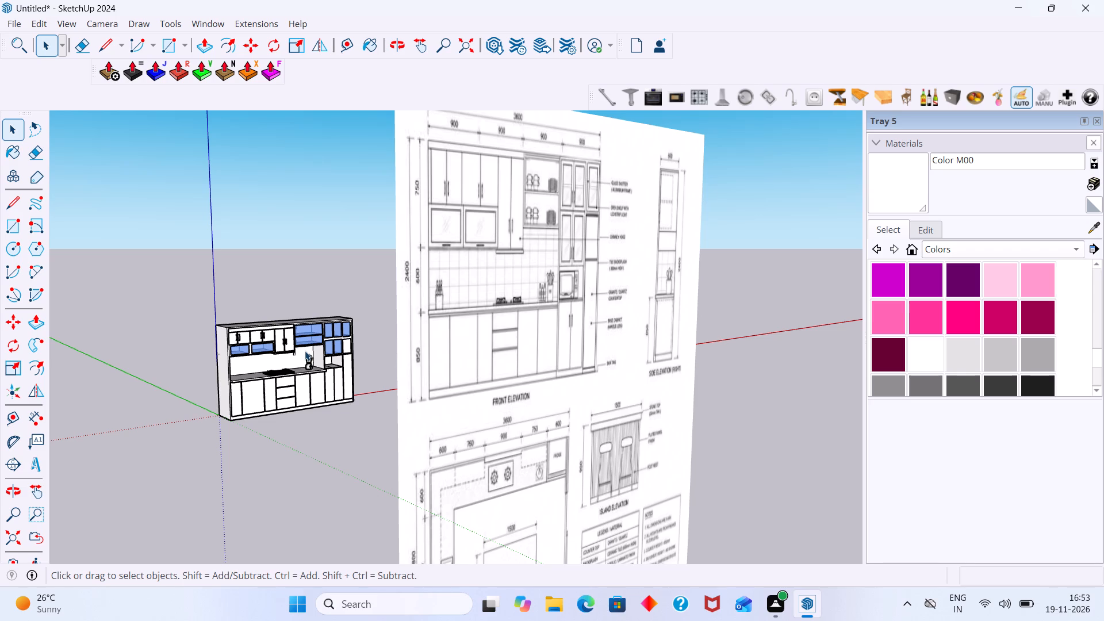
pyautogui.moveTo(425, 339); pyautogui.dragTo(331, 331, button='middle')
pyautogui.scroll(4, 710, 204)
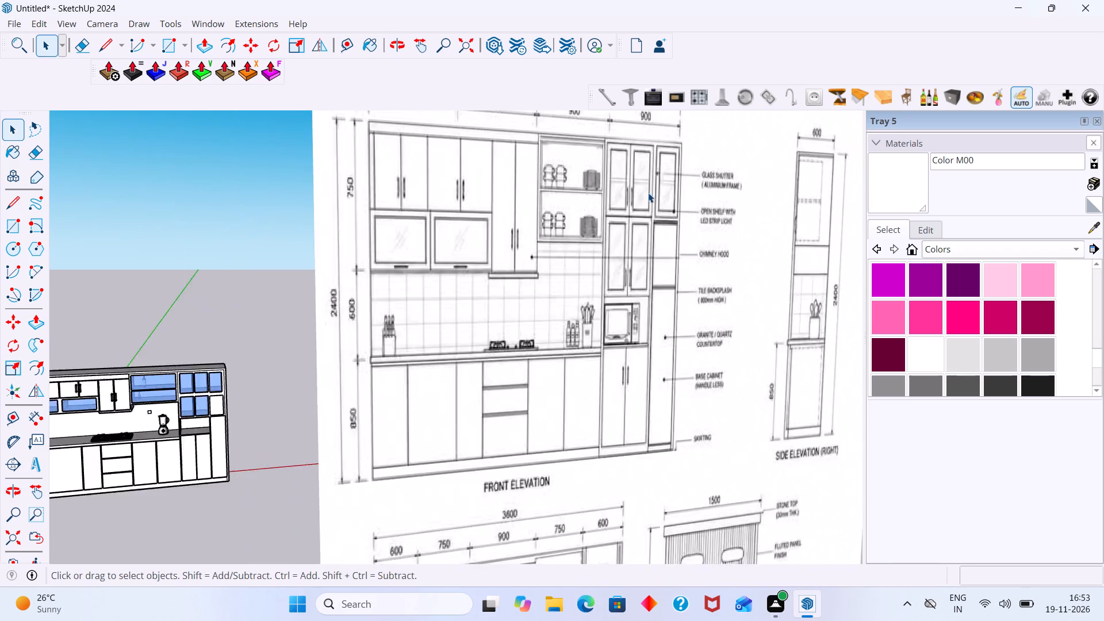
pyautogui.scroll(7, 648, 193)
pyautogui.scroll(-14, 598, 199)
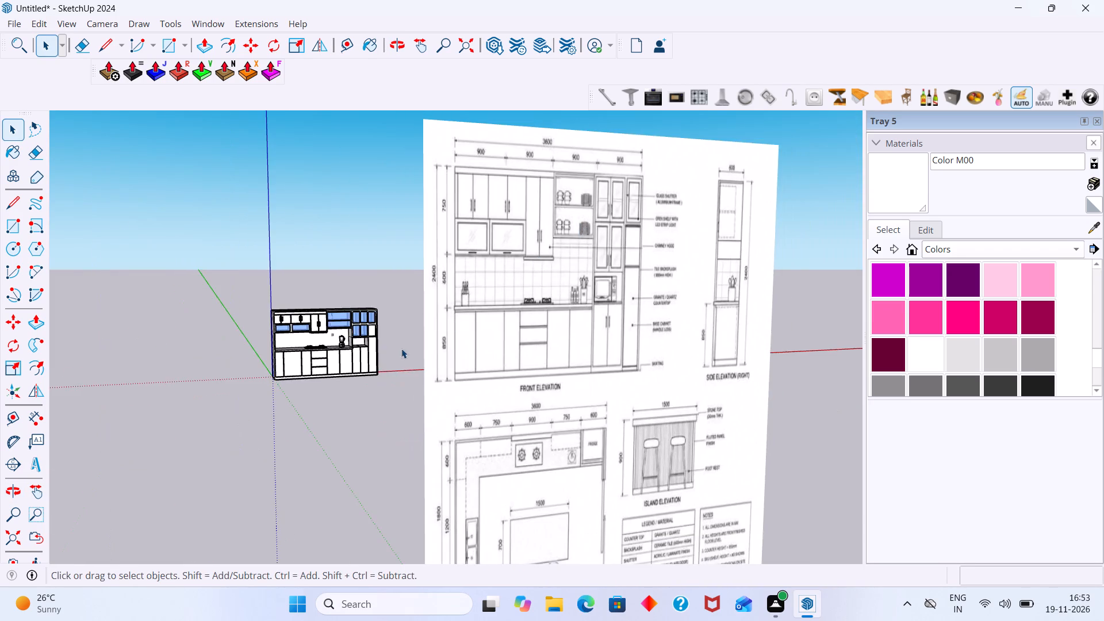
pyautogui.scroll(20, 398, 350)
pyautogui.scroll(1, 398, 350)
pyautogui.moveTo(324, 316); pyautogui.dragTo(246, 322, button='middle')
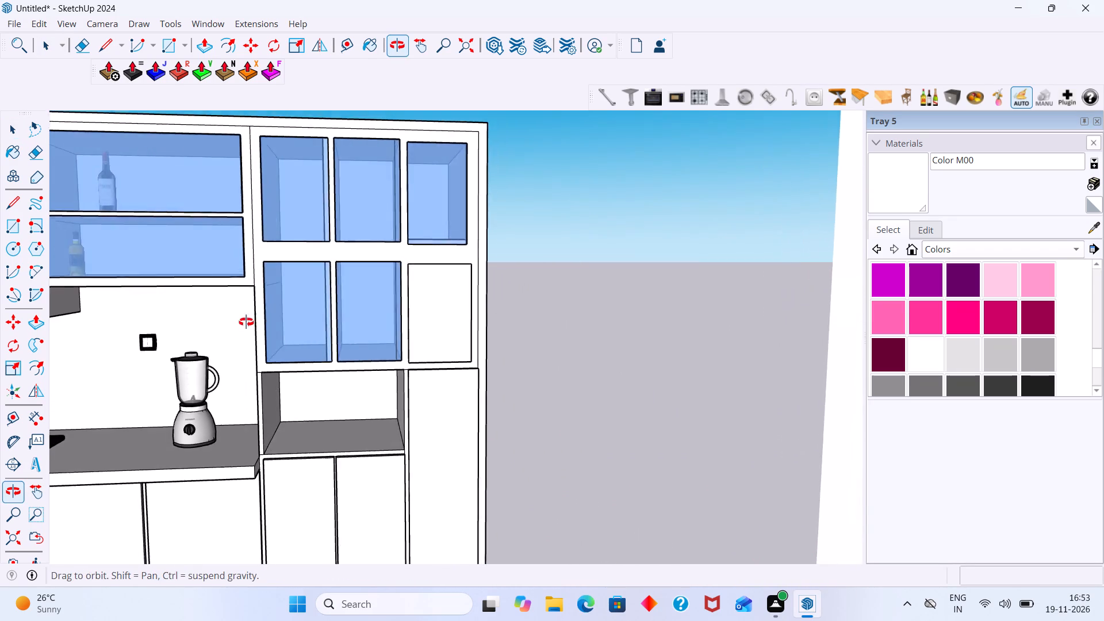
pyautogui.moveTo(246, 322); pyautogui.dragTo(225, 325, button='middle')
pyautogui.scroll(10, 410, 321)
pyautogui.scroll(-14, 286, 304)
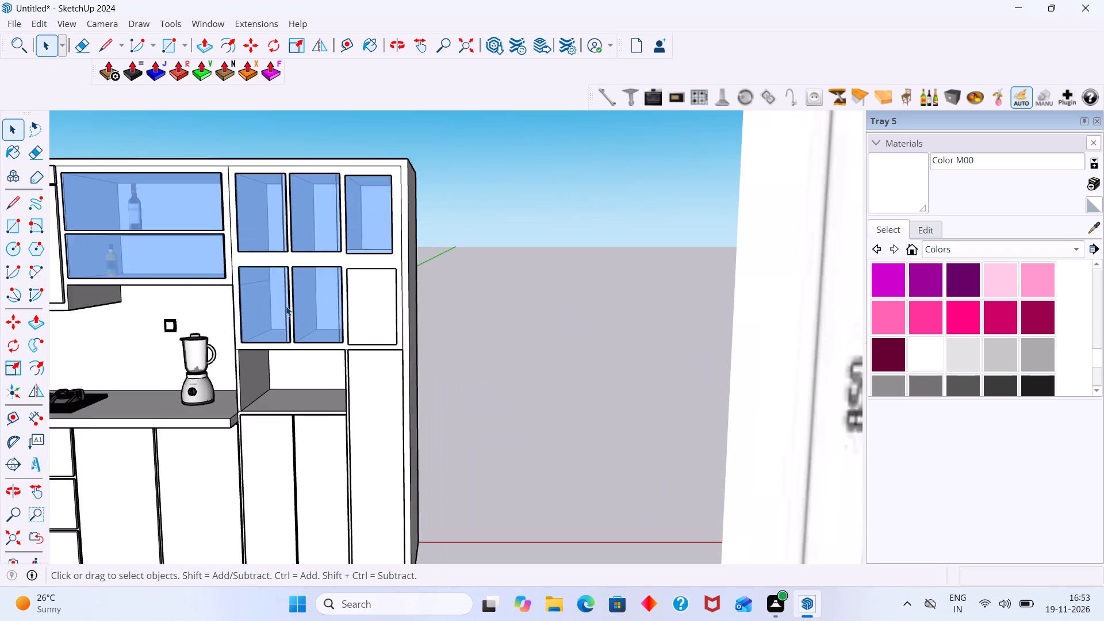
pyautogui.scroll(-9, 286, 306)
pyautogui.moveTo(281, 331); pyautogui.dragTo(387, 343, button='middle')
pyautogui.scroll(8, 288, 333)
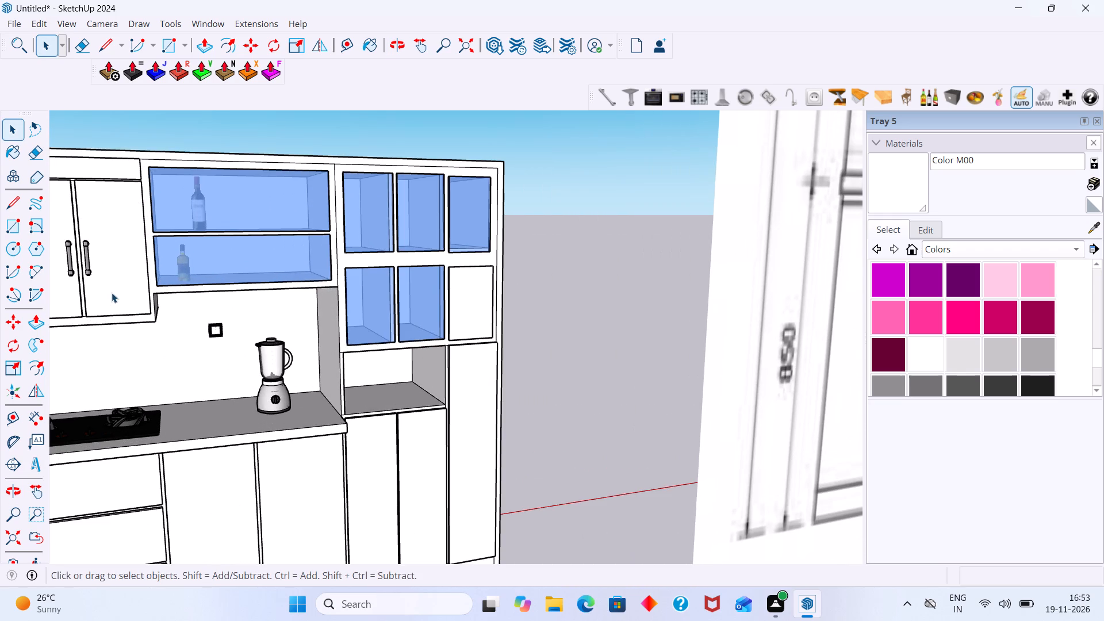
pyautogui.moveTo(151, 330); pyautogui.dragTo(395, 400, button='middle')
pyautogui.scroll(9, 344, 353)
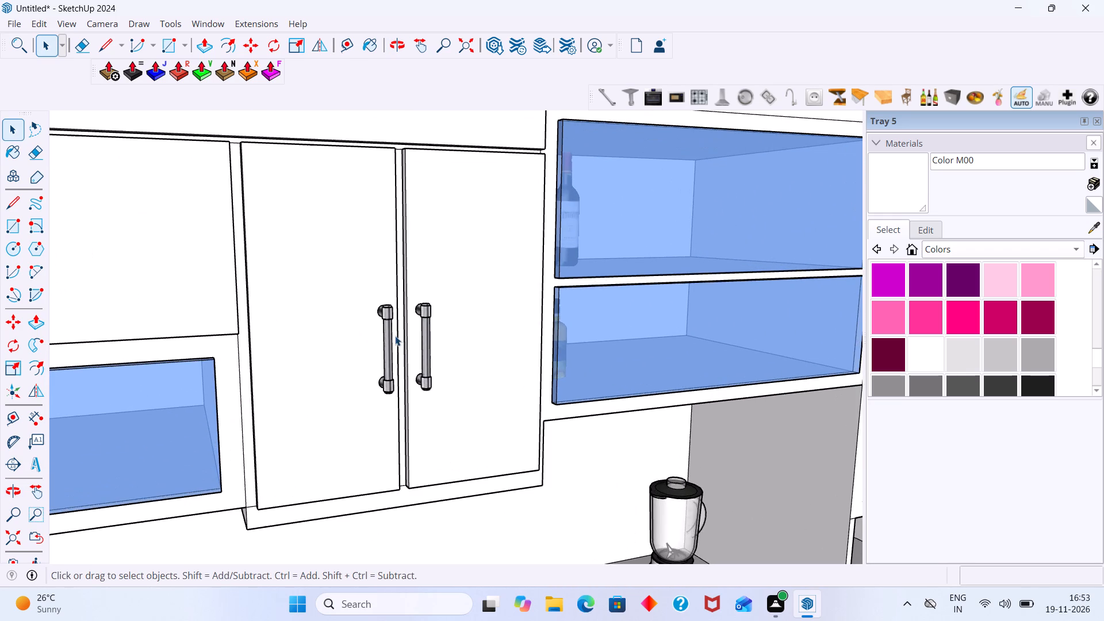
# Copy the pair of bar handles from the tall upper doors about 1506 mm across onto the top two adjoining glass doors.
pyautogui.click(393, 334)
pyautogui.keyDown('shift'); pyautogui.click(427, 332); pyautogui.keyUp('shift')
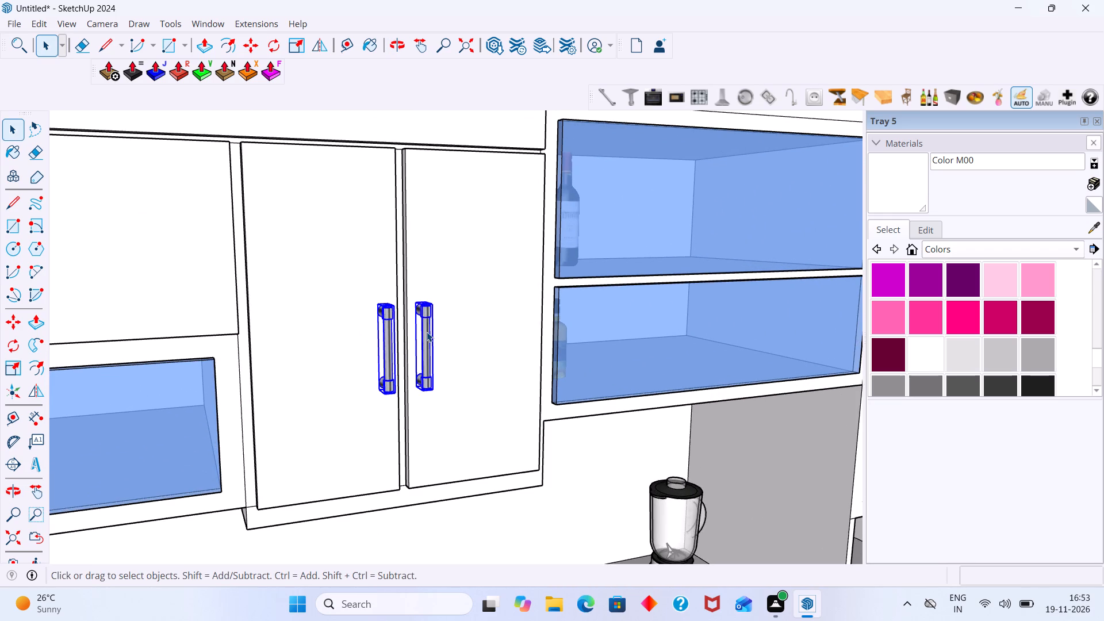
pyautogui.press('m')
pyautogui.scroll(8, 388, 310)
pyautogui.click(370, 298)
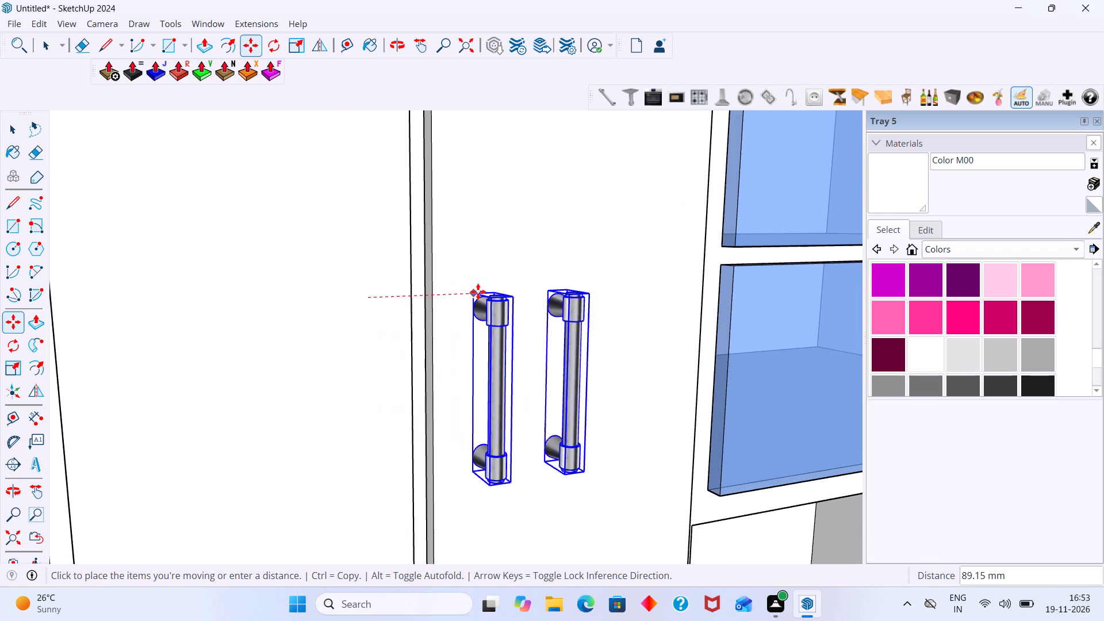
pyautogui.scroll(-8, 521, 278)
pyautogui.keyDown('shift'); pyautogui.moveTo(620, 274); pyautogui.dragTo(380, 277, button='middle'); pyautogui.keyUp('shift')
pyautogui.scroll(-9, 395, 270)
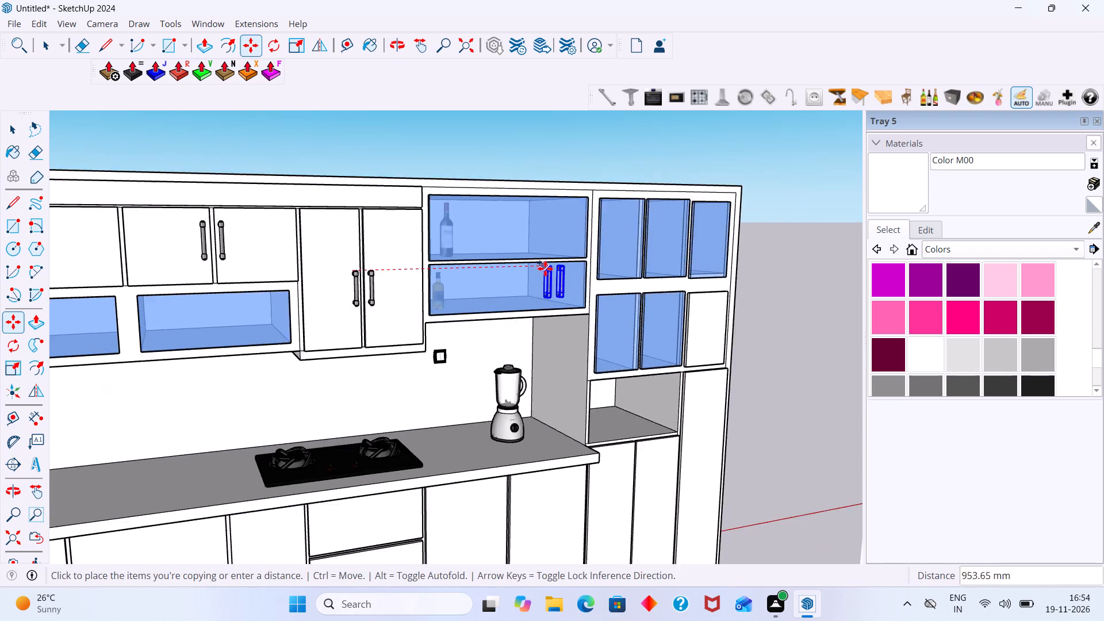
pyautogui.keyDown('shift'); pyautogui.moveTo(545, 269); pyautogui.dragTo(326, 302, button='middle'); pyautogui.keyUp('shift')
pyautogui.scroll(6, 442, 272)
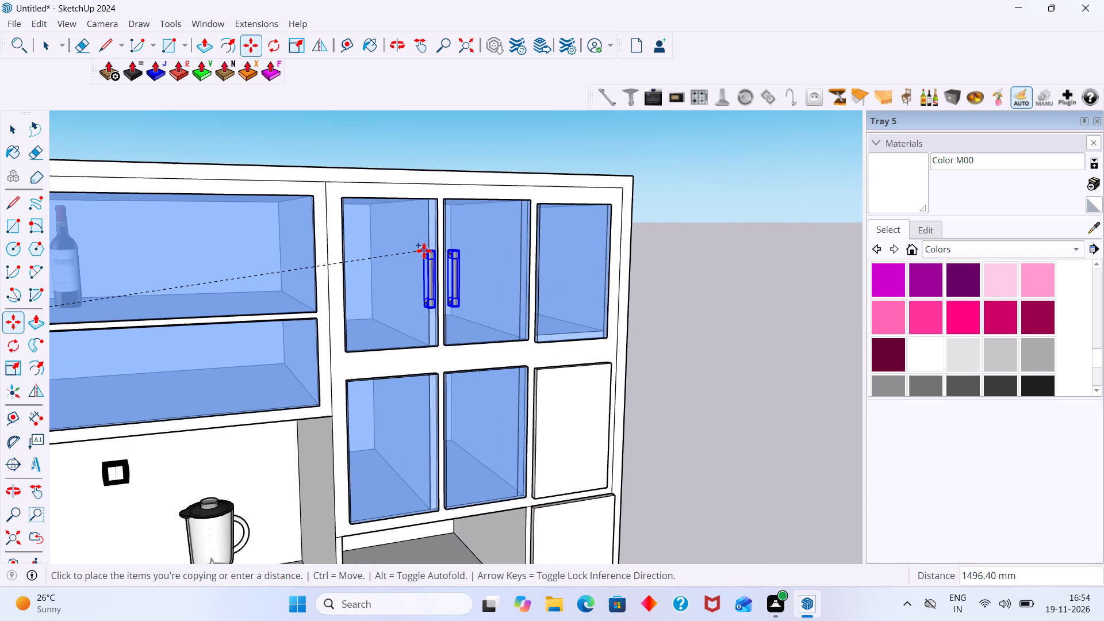
pyautogui.scroll(6, 418, 251)
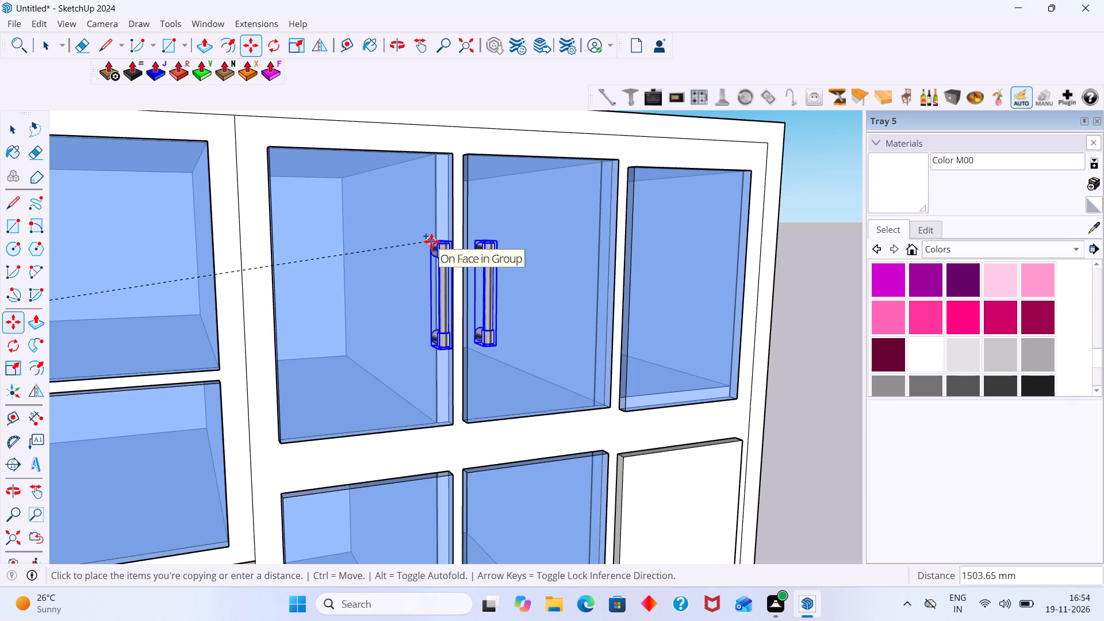
pyautogui.click(432, 241)
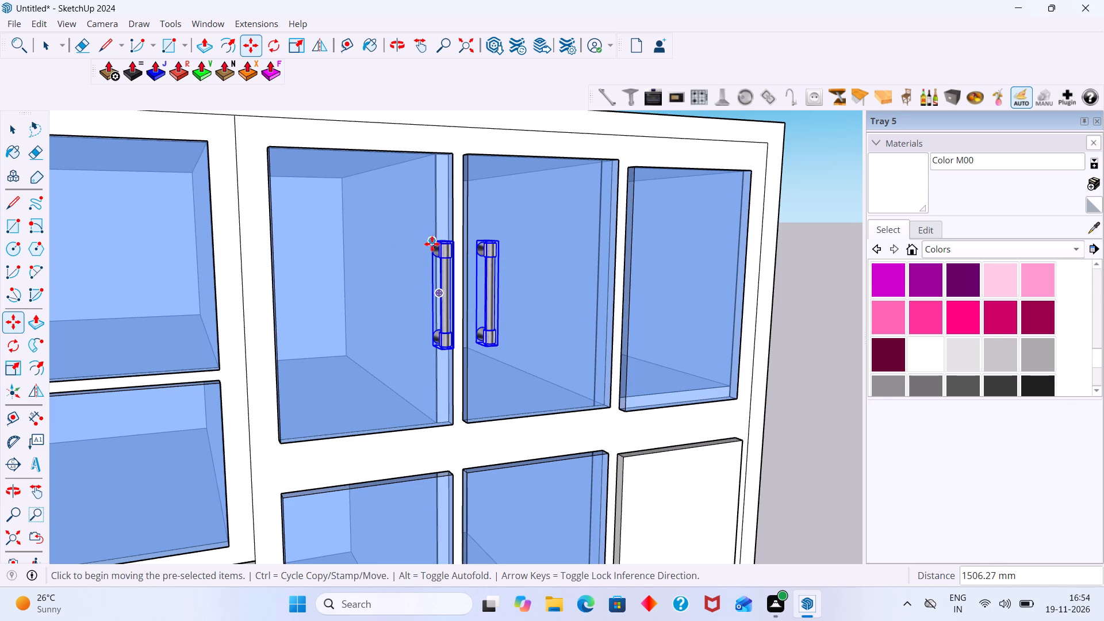
# Inspect from several angles how the two copied bar handles sit on the top glass doors.
pyautogui.scroll(-3, 439, 295)
pyautogui.moveTo(443, 313); pyautogui.dragTo(283, 316, button='middle')
pyautogui.scroll(5, 394, 307)
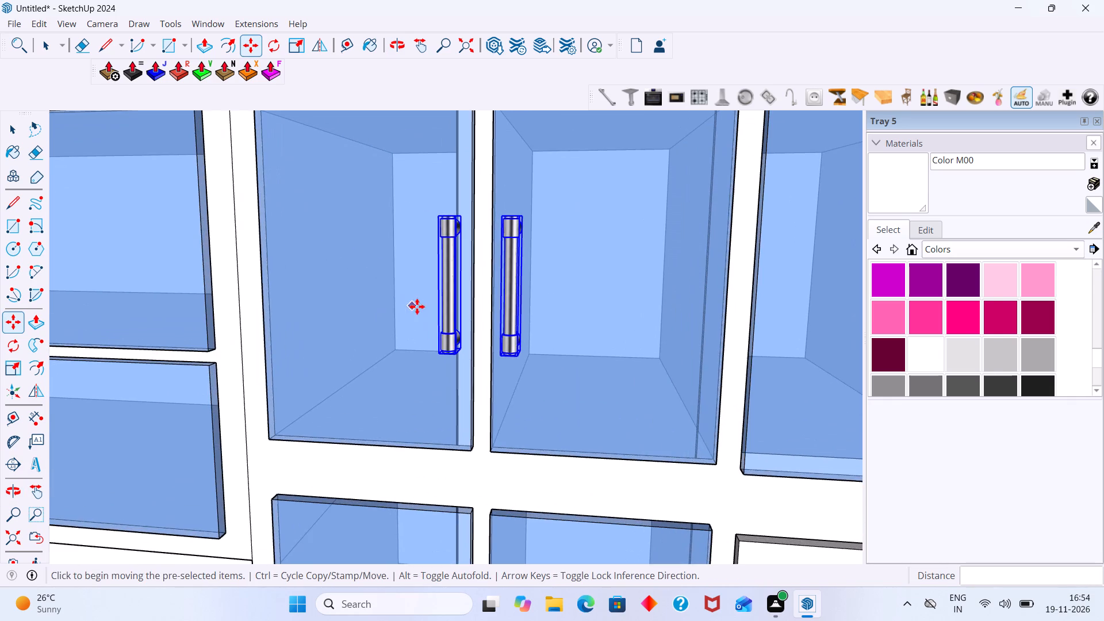
pyautogui.press('space')
pyautogui.scroll(-5, 461, 316)
pyautogui.scroll(11, 484, 304)
pyautogui.moveTo(442, 266); pyautogui.dragTo(513, 322, button='middle')
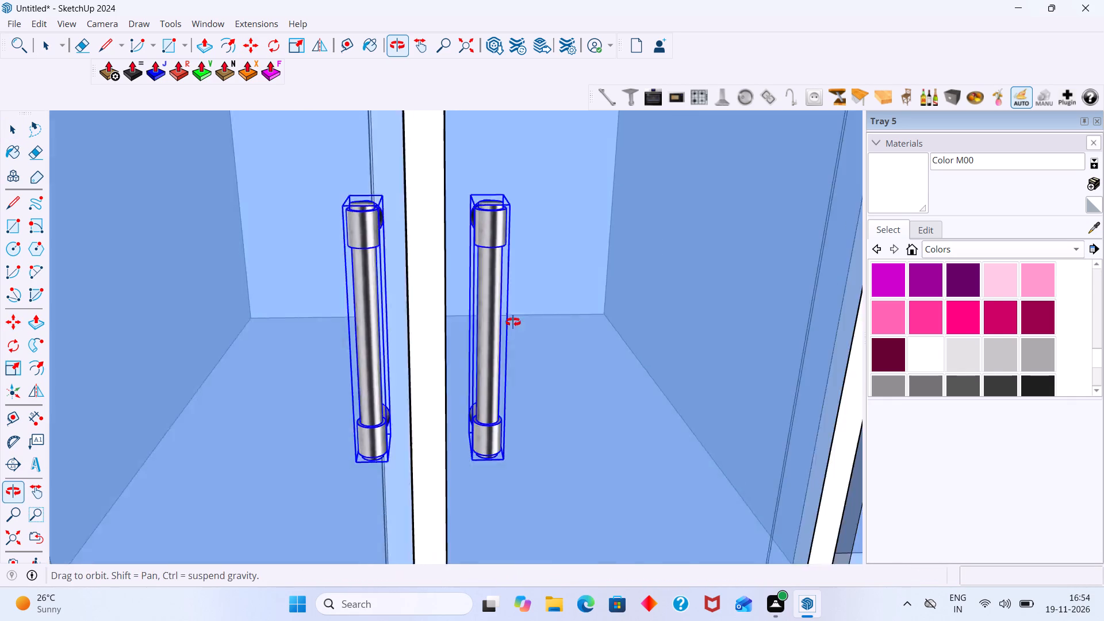
pyautogui.moveTo(513, 322); pyautogui.dragTo(669, 310, button='middle')
pyautogui.scroll(3, 450, 316)
pyautogui.moveTo(435, 309); pyautogui.dragTo(152, 325, button='middle')
pyautogui.scroll(6, 287, 293)
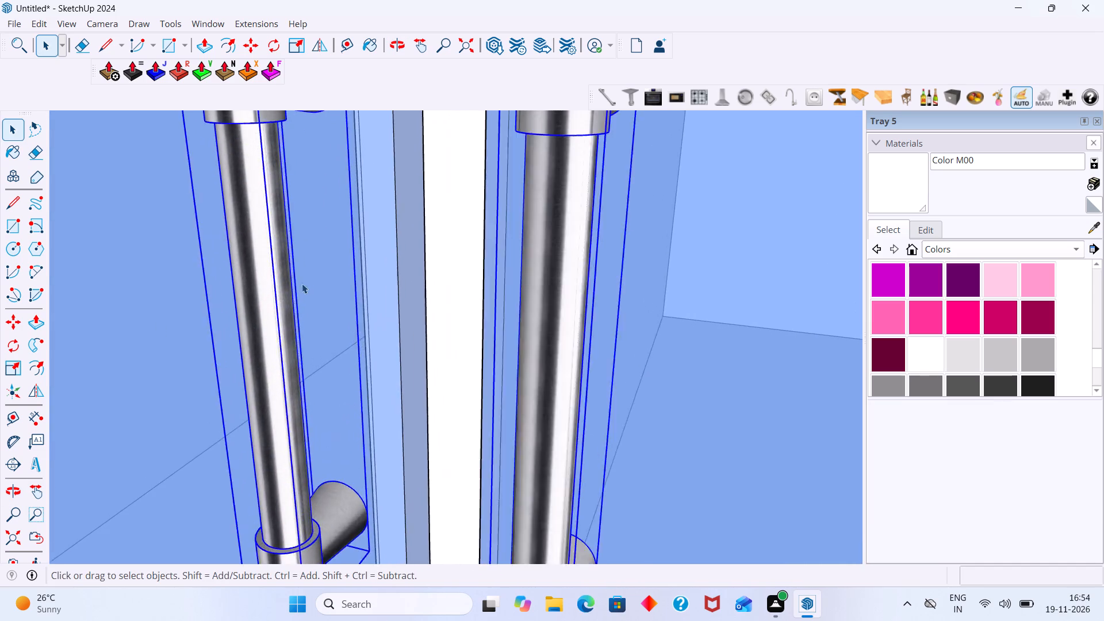
pyautogui.scroll(-6, 304, 283)
pyautogui.moveTo(343, 296); pyautogui.dragTo(417, 304, button='middle')
pyautogui.scroll(3, 319, 300)
pyautogui.scroll(-8, 309, 294)
pyautogui.press('space')
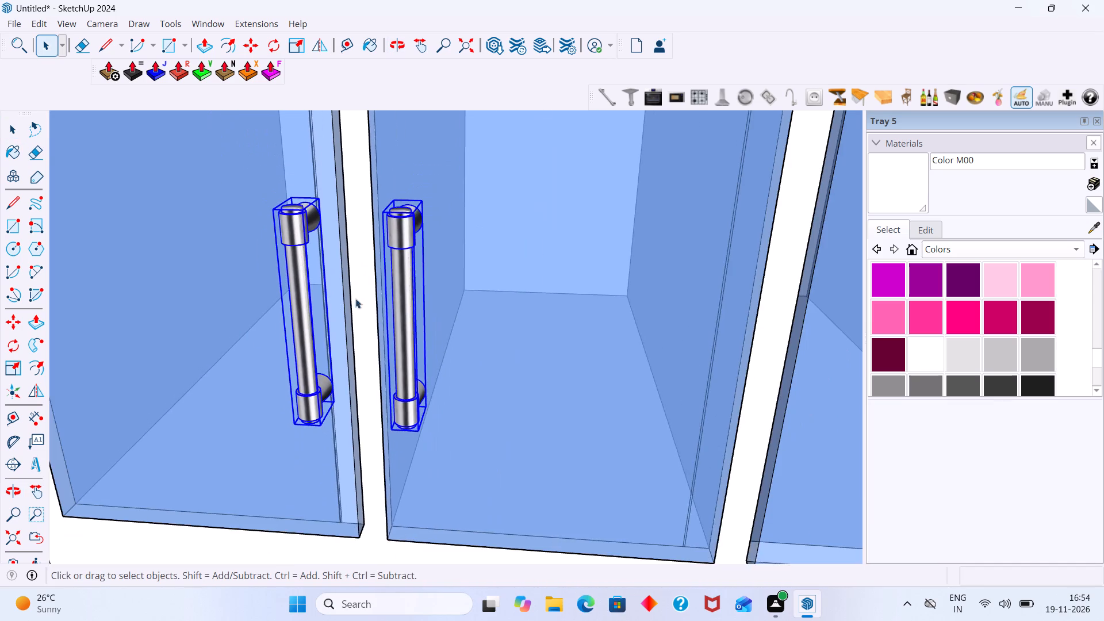
pyautogui.scroll(-3, 383, 298)
pyautogui.click(366, 306)
# Move the bar handle on the first top glass door about 4.5 mm inward from the door's edge.
pyautogui.scroll(-3, 362, 310)
pyautogui.moveTo(347, 315); pyautogui.dragTo(476, 320, button='middle')
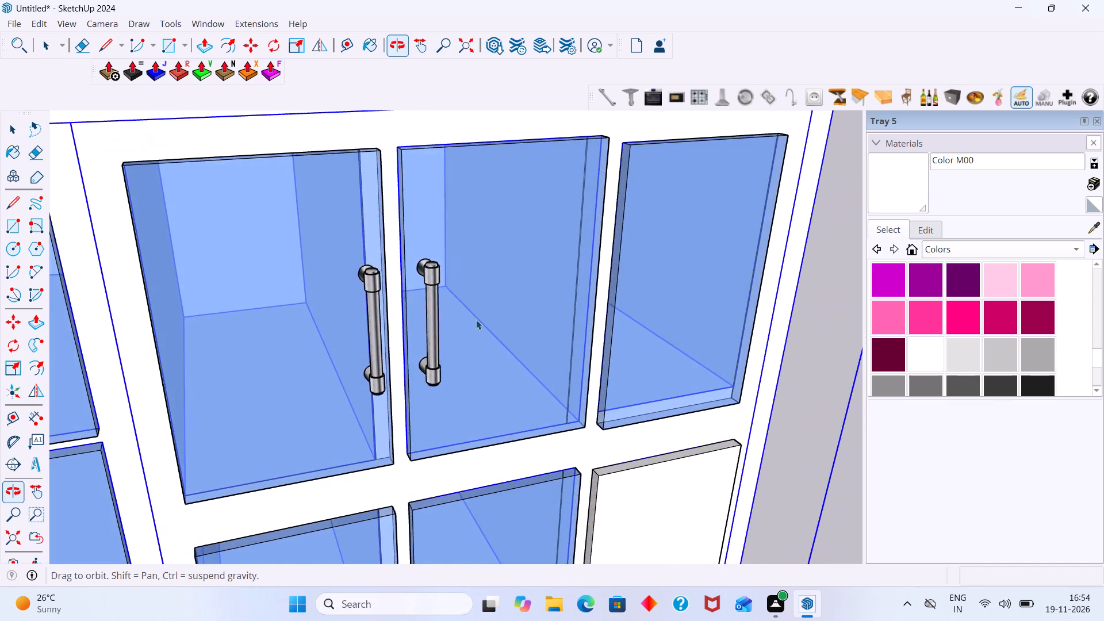
pyautogui.moveTo(476, 320); pyautogui.dragTo(476, 320, button='middle')
pyautogui.scroll(8, 362, 302)
pyautogui.click(386, 258)
pyautogui.press('m')
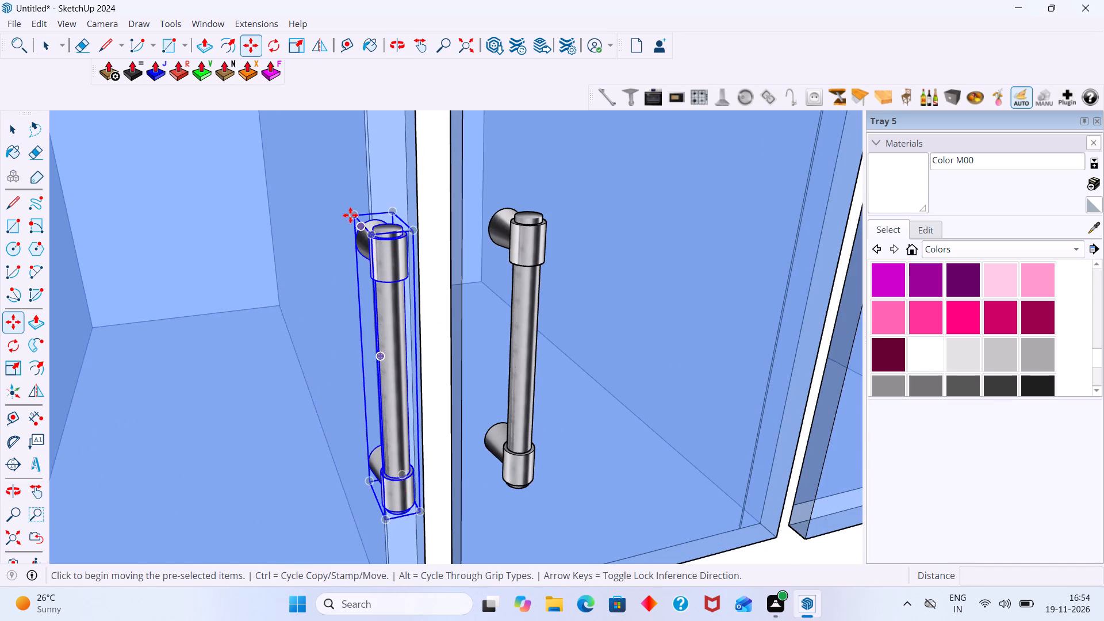
pyautogui.scroll(7, 349, 214)
pyautogui.click(382, 216)
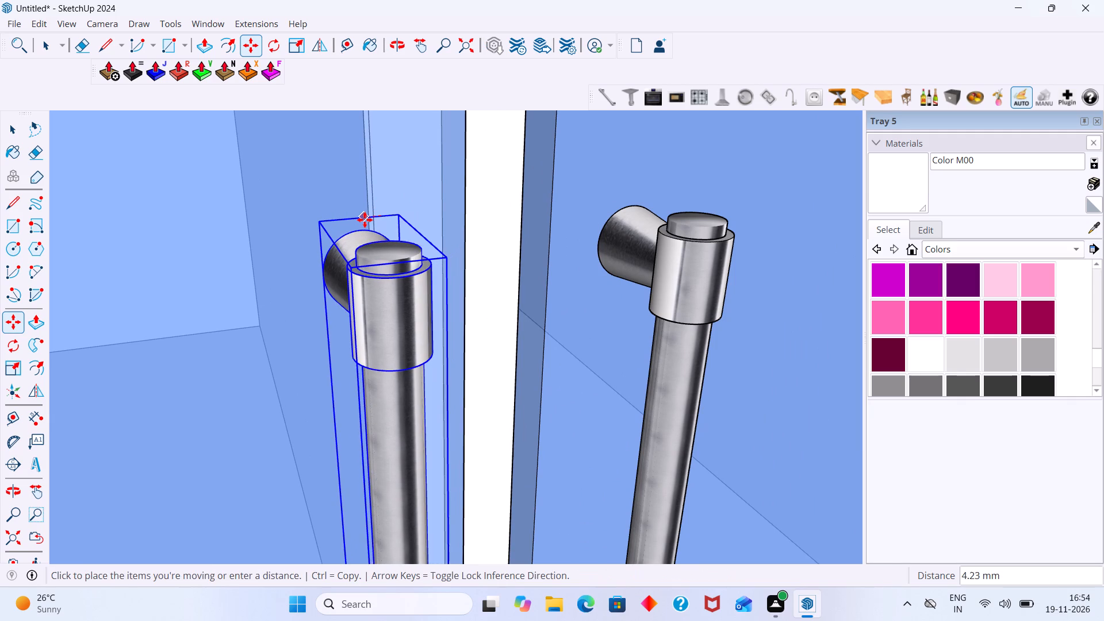
pyautogui.click(363, 220)
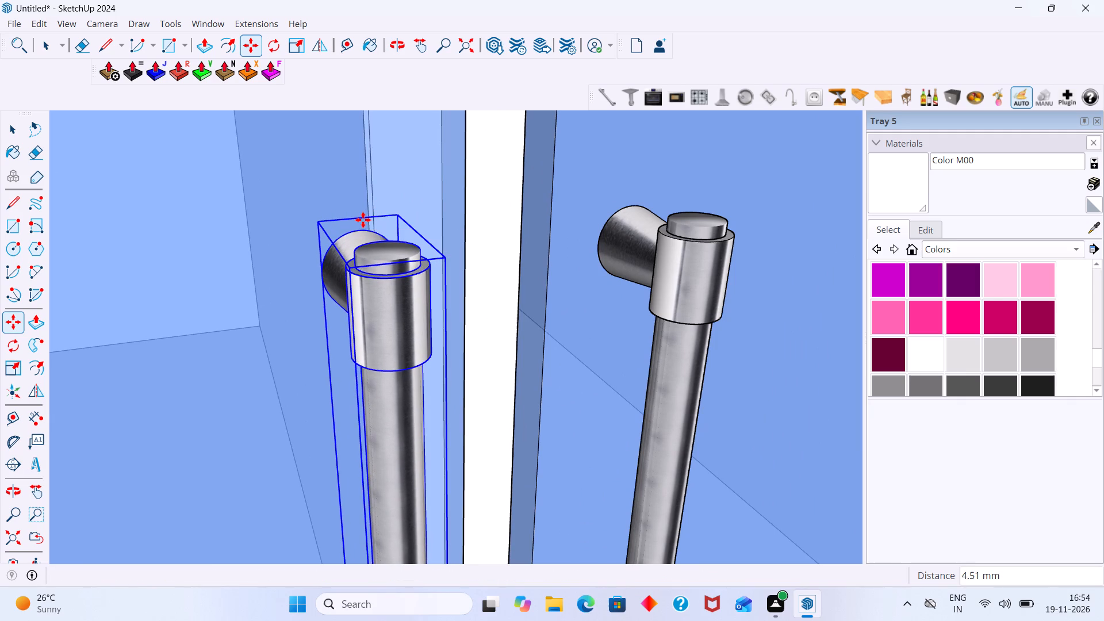
pyautogui.press('space')
pyautogui.click(498, 254)
# Copy both top glass door handles about 487 mm vertically down onto the two glass doors below.
pyautogui.scroll(-16, 498, 257)
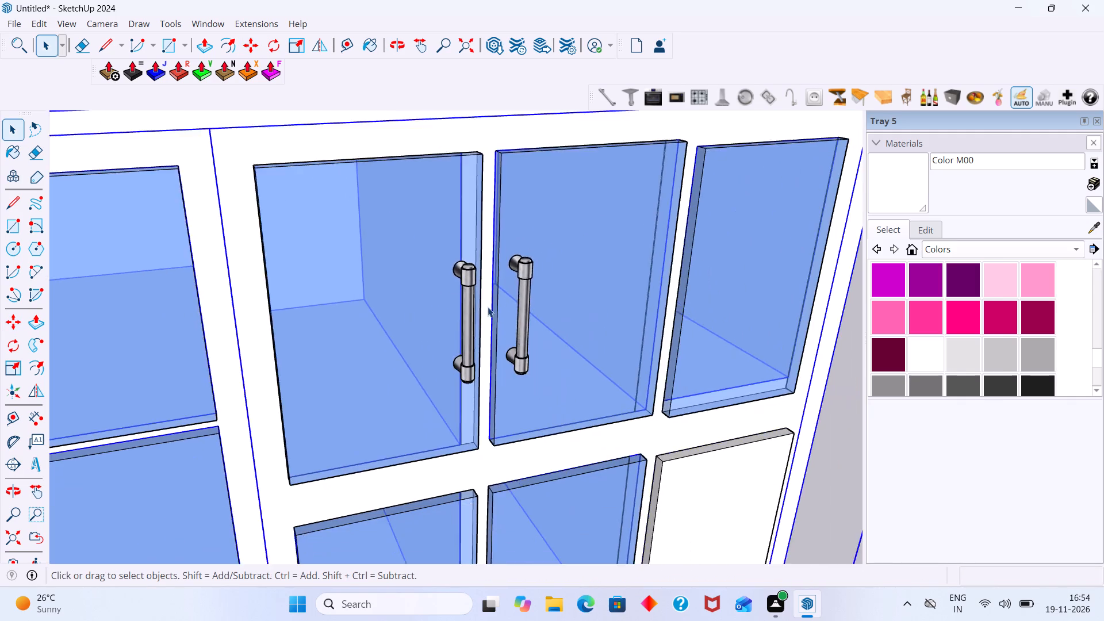
pyautogui.moveTo(488, 307); pyautogui.dragTo(356, 283, button='middle')
pyautogui.scroll(-8, 378, 288)
pyautogui.scroll(7, 413, 304)
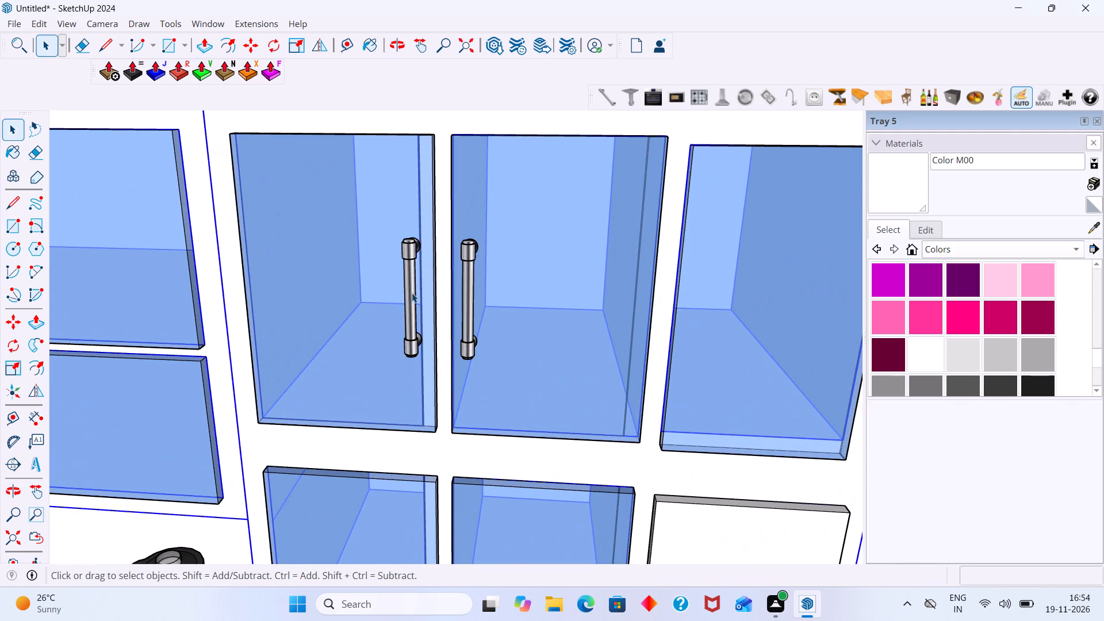
pyautogui.click(413, 291)
pyautogui.keyDown('shift'); pyautogui.click(465, 293); pyautogui.keyUp('shift')
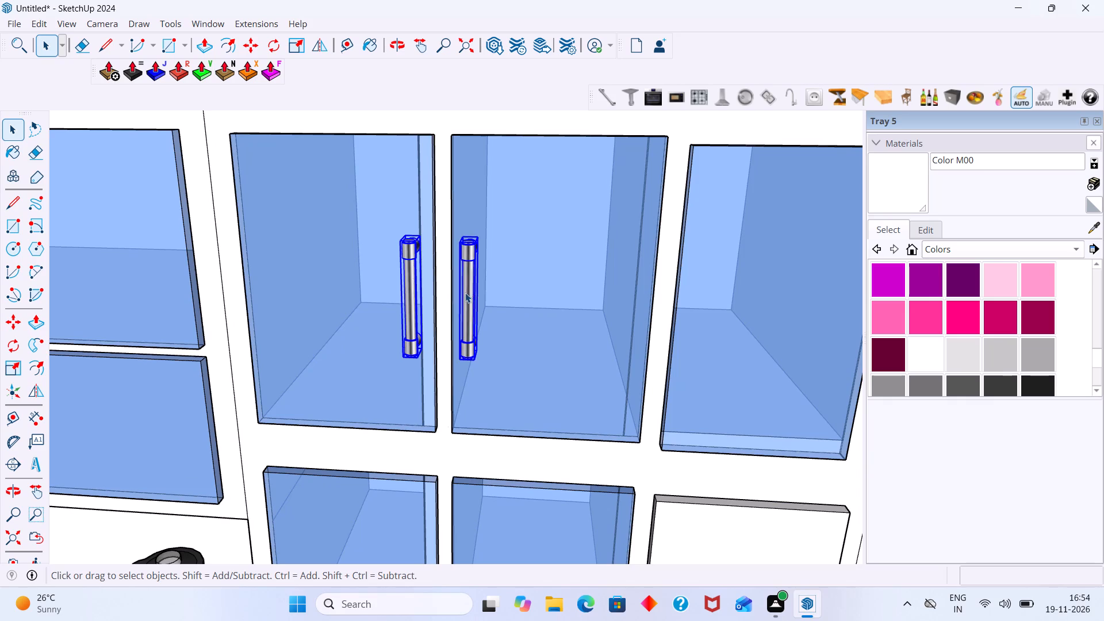
pyautogui.scroll(-9, 465, 297)
pyautogui.press('m')
pyautogui.scroll(9, 441, 297)
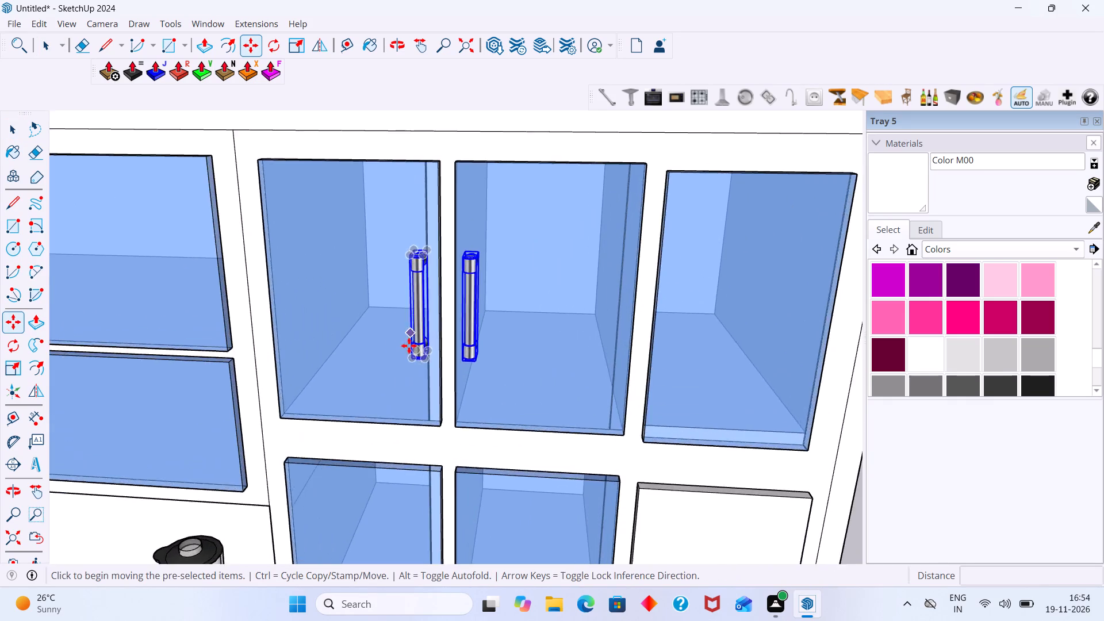
pyautogui.scroll(8, 409, 346)
pyautogui.moveTo(425, 372); pyautogui.dragTo(442, 229, button='middle')
pyautogui.scroll(6, 477, 350)
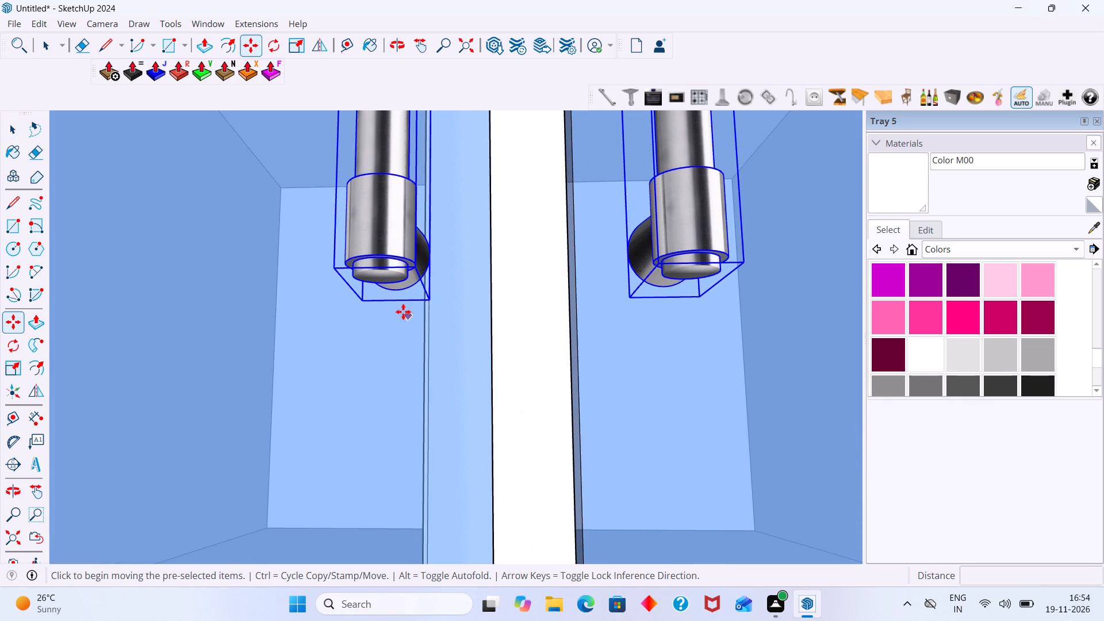
pyautogui.click(402, 300)
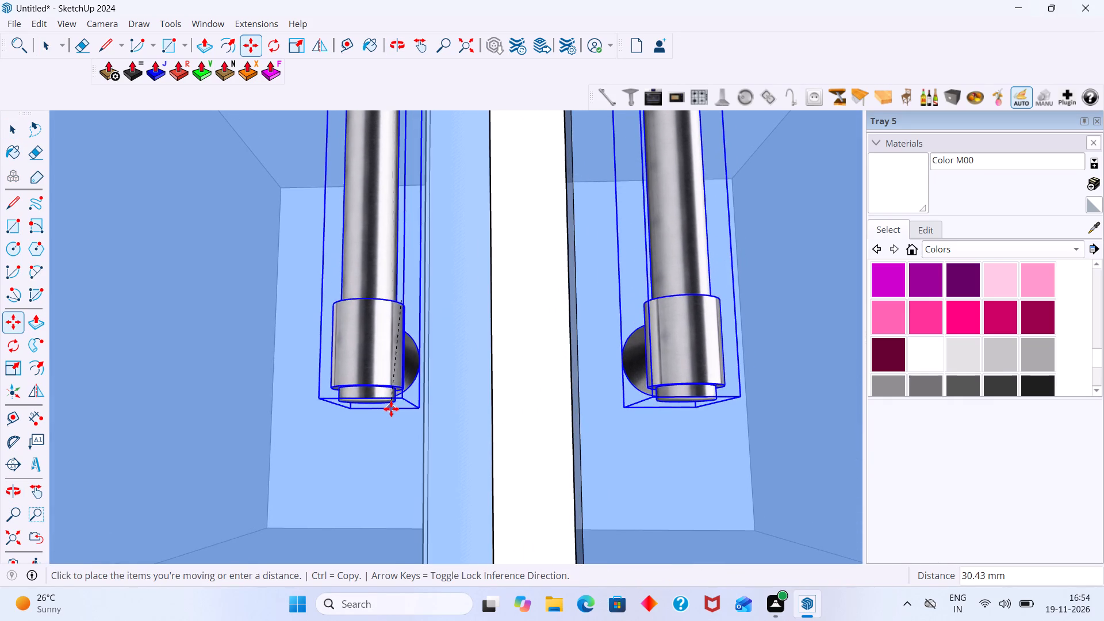
pyautogui.scroll(-10, 384, 432)
pyautogui.press('Up')
pyautogui.scroll(-8, 390, 454)
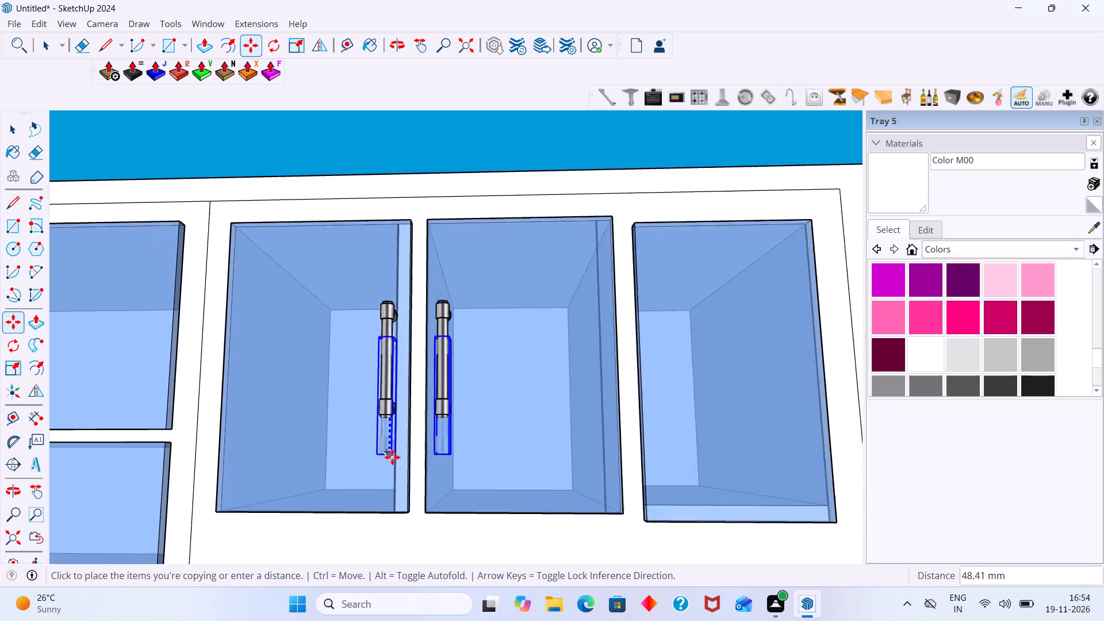
pyautogui.keyDown('shift'); pyautogui.moveTo(394, 456); pyautogui.dragTo(447, 306, button='middle'); pyautogui.keyUp('shift')
pyautogui.scroll(-3, 445, 322)
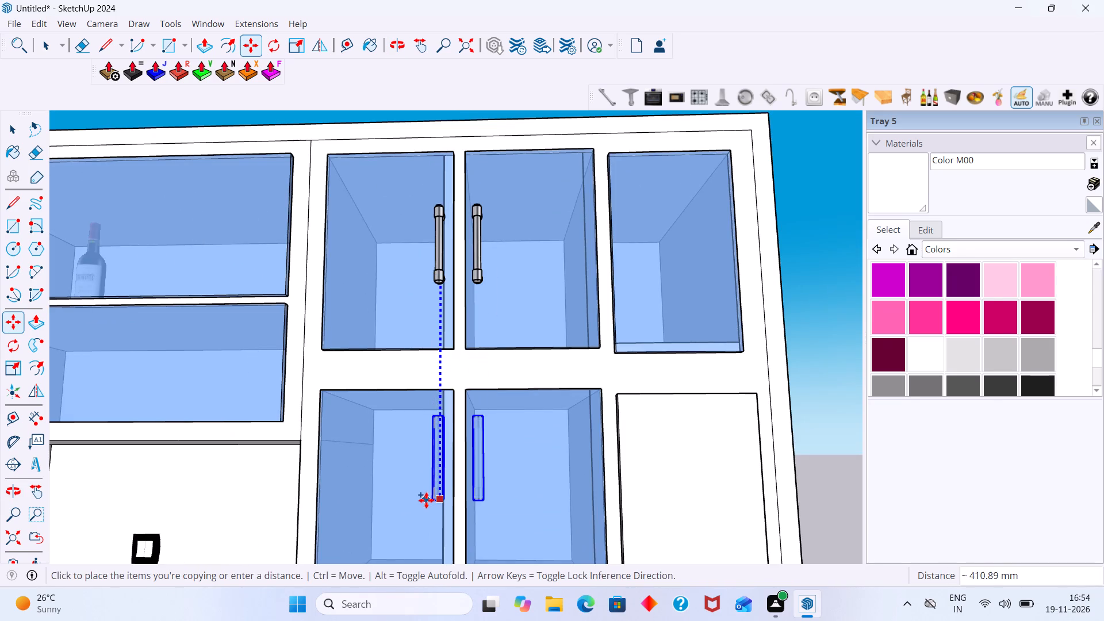
pyautogui.scroll(-3, 423, 504)
pyautogui.moveTo(423, 504); pyautogui.dragTo(726, 559, button='middle')
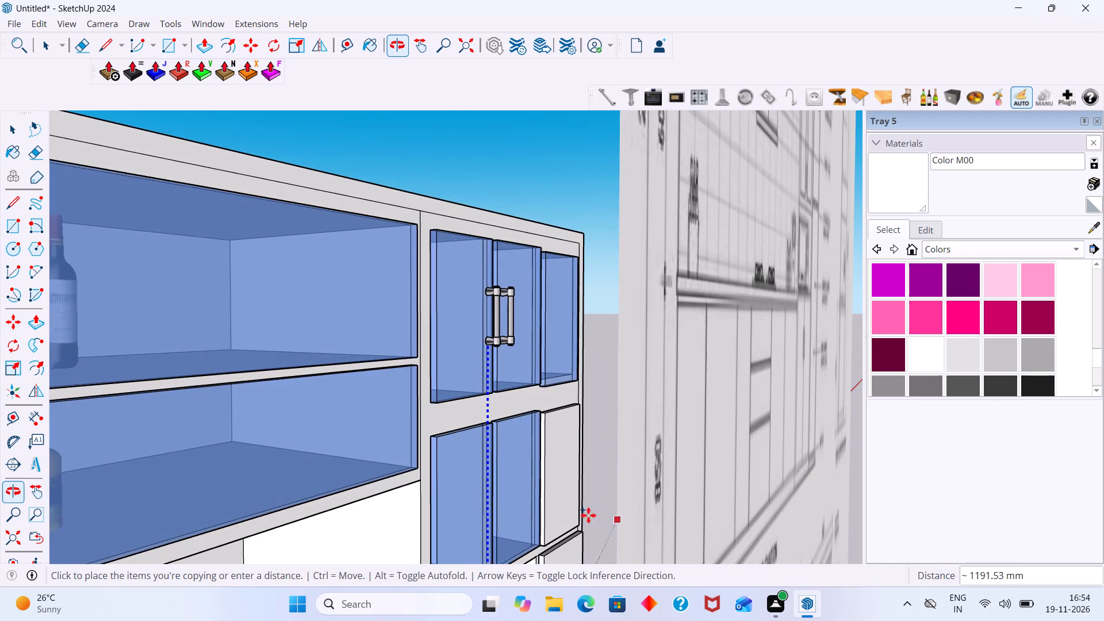
pyautogui.click(485, 532)
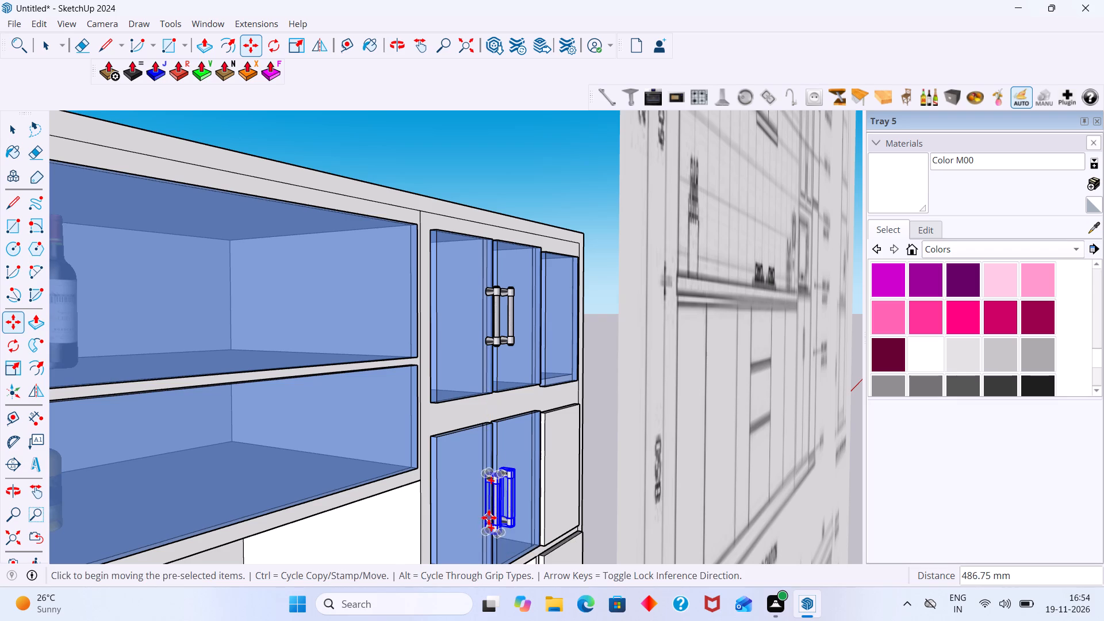
pyautogui.press('space')
pyautogui.click(607, 310)
# Examine the reference front elevation for the handle positions on the tall unit's glass doors and base doors.
pyautogui.scroll(-6, 576, 333)
pyautogui.moveTo(543, 375); pyautogui.dragTo(480, 375, button='middle')
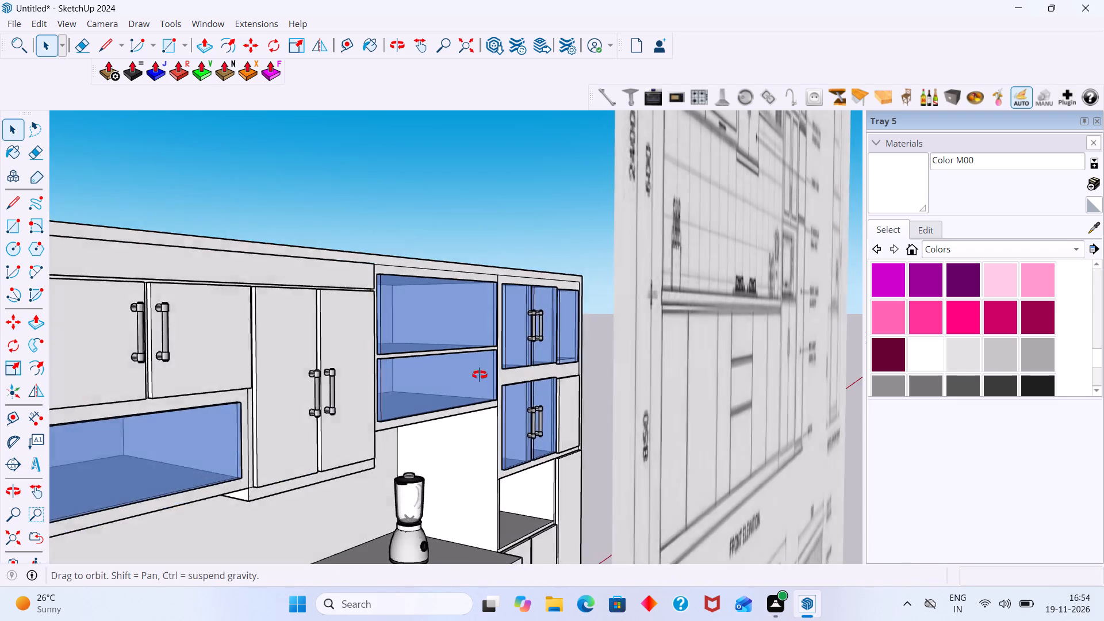
pyautogui.moveTo(480, 375); pyautogui.dragTo(419, 384, button='middle')
pyautogui.scroll(-13, 453, 374)
pyautogui.keyDown('shift'); pyautogui.moveTo(478, 355); pyautogui.dragTo(287, 382, button='middle'); pyautogui.keyUp('shift')
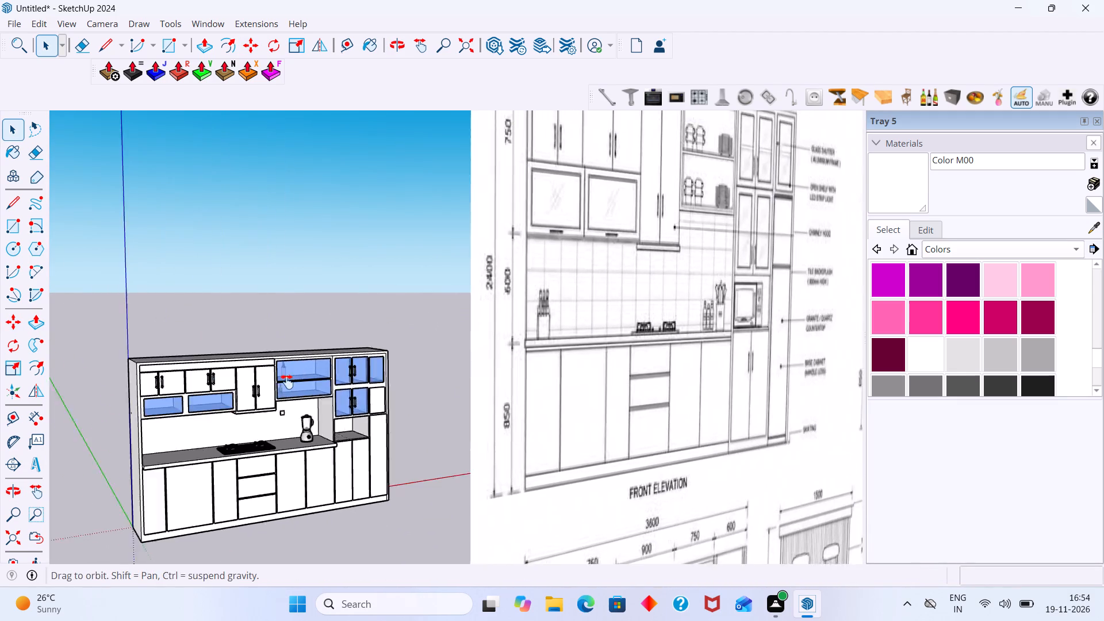
pyautogui.keyDown('shift'); pyautogui.moveTo(287, 382); pyautogui.dragTo(285, 382, button='middle'); pyautogui.keyUp('shift')
pyautogui.scroll(-7, 343, 375)
pyautogui.keyDown('shift'); pyautogui.moveTo(405, 386); pyautogui.dragTo(352, 392, button='middle'); pyautogui.keyUp('shift')
pyautogui.moveTo(617, 354); pyautogui.dragTo(496, 367, button='middle')
pyautogui.scroll(2, 597, 345)
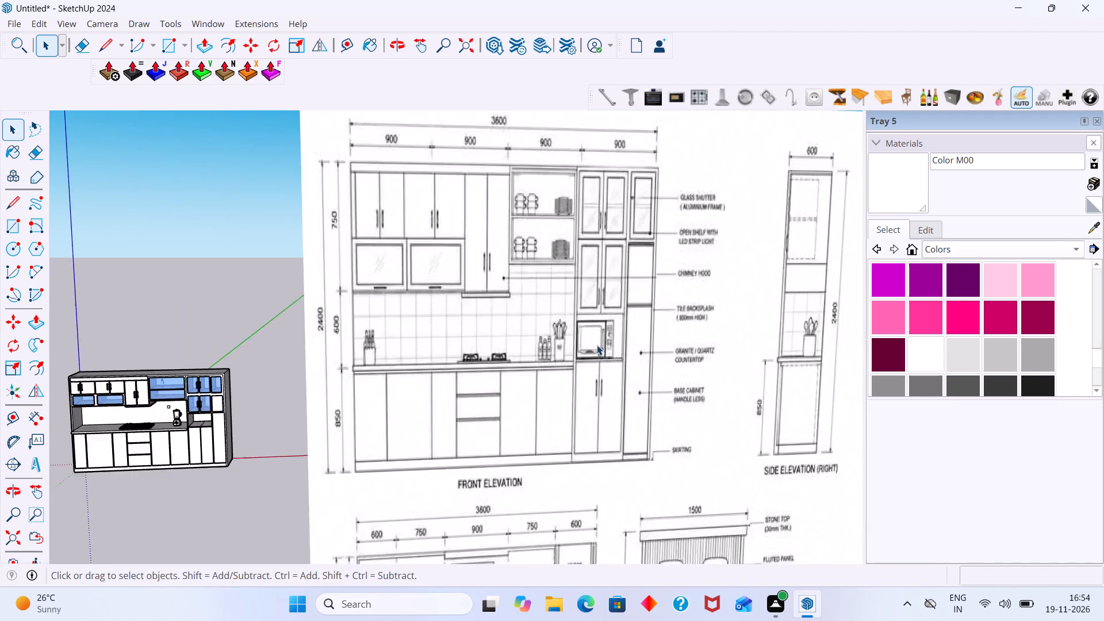
pyautogui.scroll(3, 597, 345)
pyautogui.scroll(8, 637, 186)
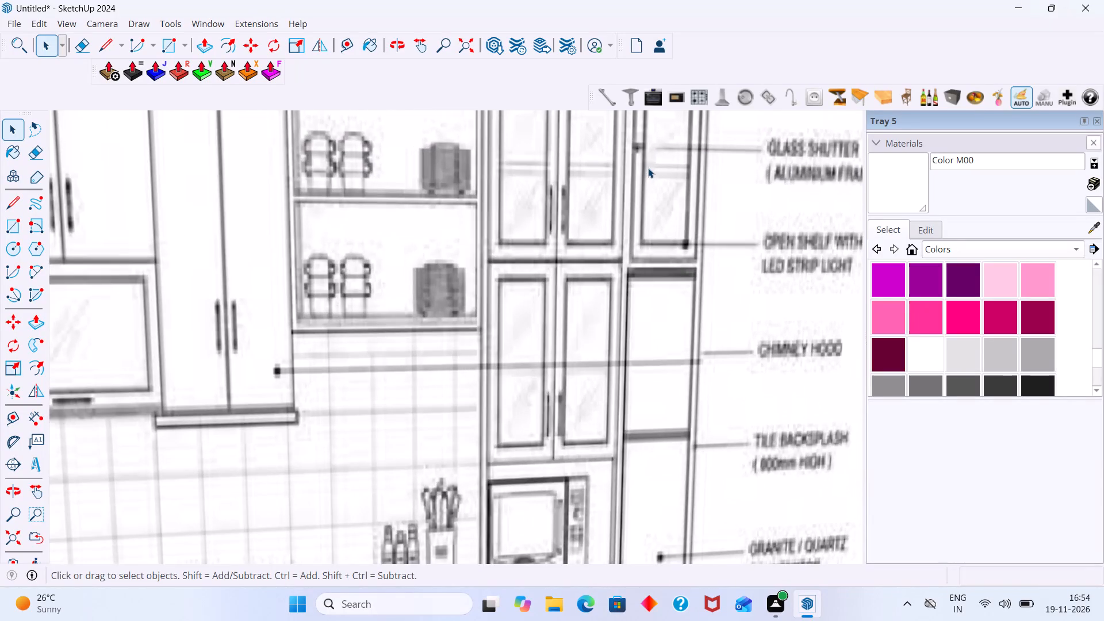
pyautogui.scroll(-11, 648, 167)
pyautogui.scroll(3, 623, 394)
pyautogui.scroll(-7, 605, 376)
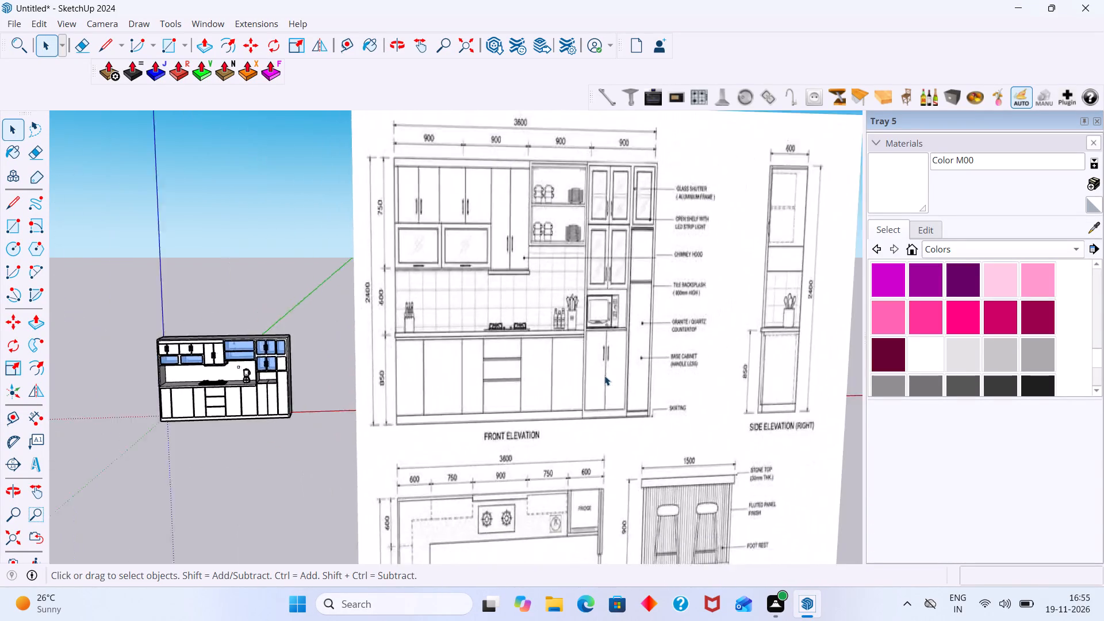
pyautogui.scroll(-5, 604, 375)
# Copy the two handles on the lower glass doors about 1061 mm vertically down onto the tall unit's base doors.
pyautogui.keyDown('shift'); pyautogui.moveTo(485, 396); pyautogui.dragTo(520, 394, button='middle'); pyautogui.keyUp('shift')
pyautogui.scroll(20, 486, 380)
pyautogui.scroll(4, 486, 380)
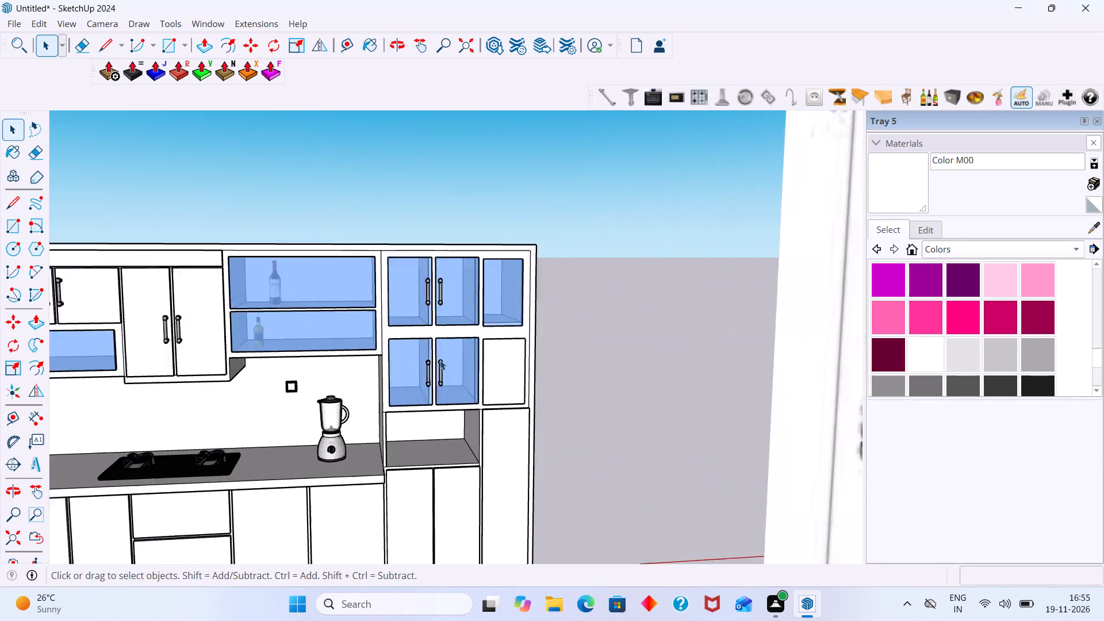
pyautogui.scroll(14, 440, 360)
pyautogui.keyDown('shift'); pyautogui.click(381, 359); pyautogui.keyUp('shift')
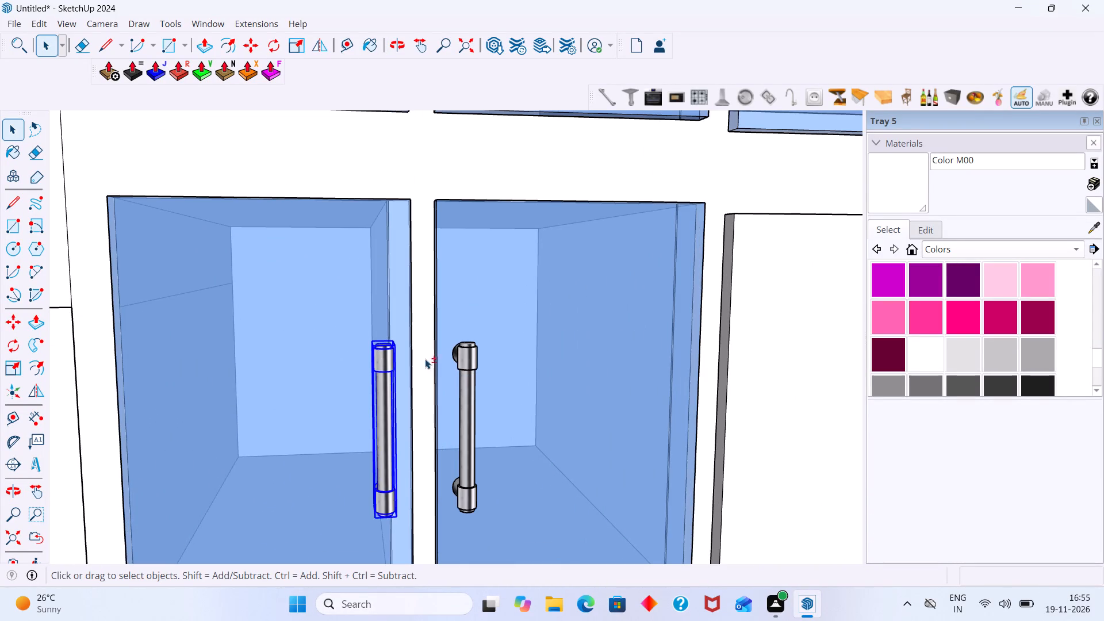
pyautogui.keyDown('shift'); pyautogui.click(467, 359); pyautogui.keyUp('shift')
pyautogui.scroll(-20, 466, 359)
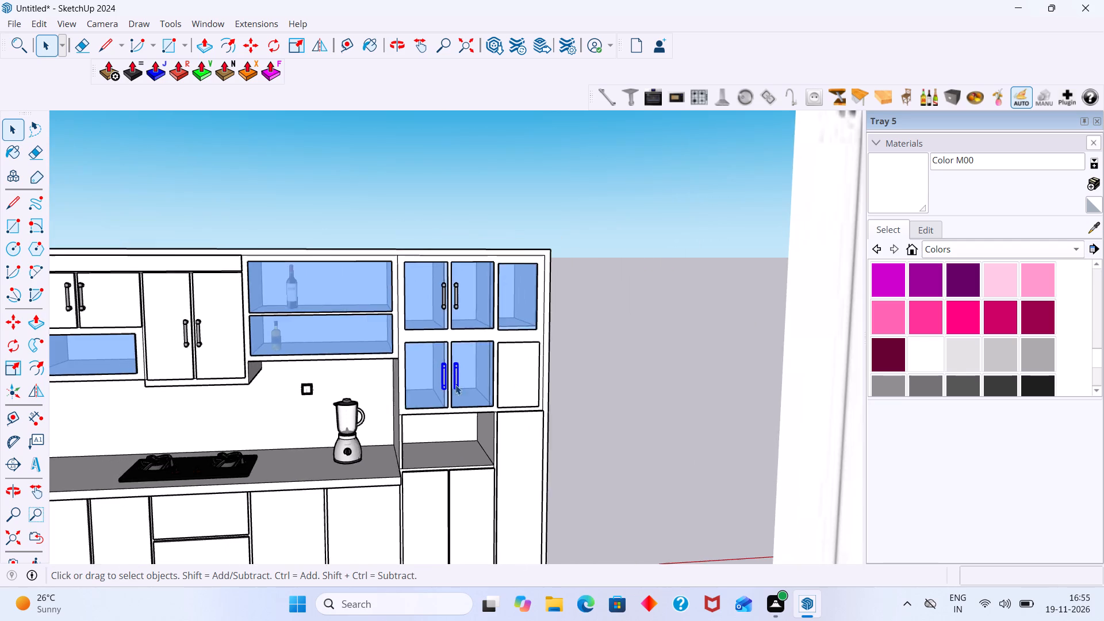
pyautogui.moveTo(462, 386); pyautogui.dragTo(518, 303, button='middle')
pyautogui.press('m')
pyautogui.scroll(7, 499, 324)
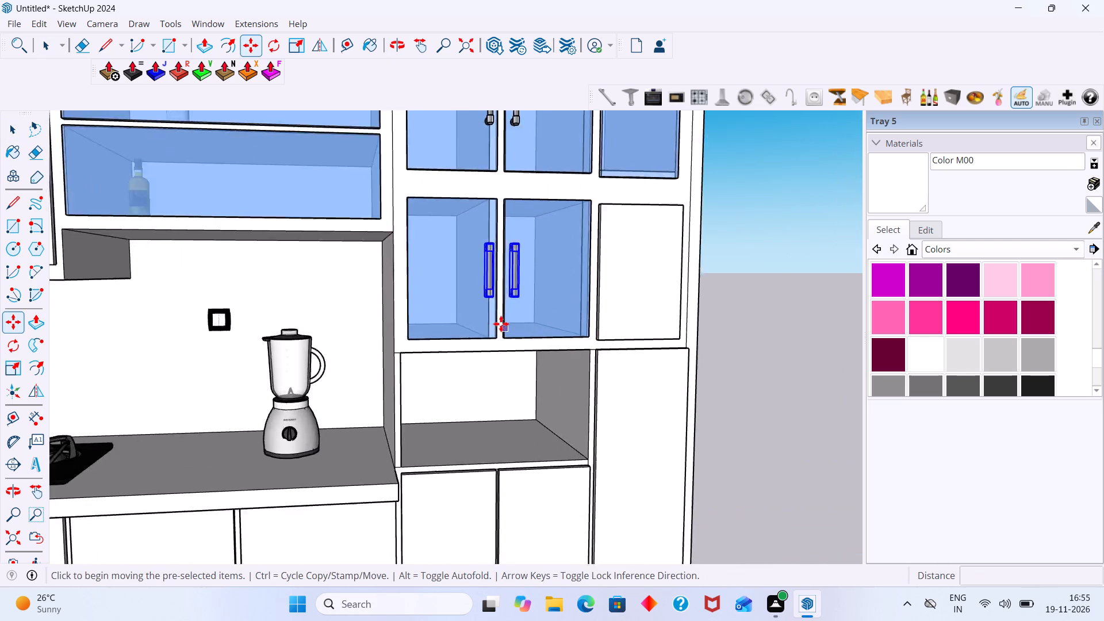
pyautogui.scroll(14, 501, 324)
pyautogui.moveTo(480, 275); pyautogui.dragTo(543, 289, button='middle')
pyautogui.scroll(6, 468, 246)
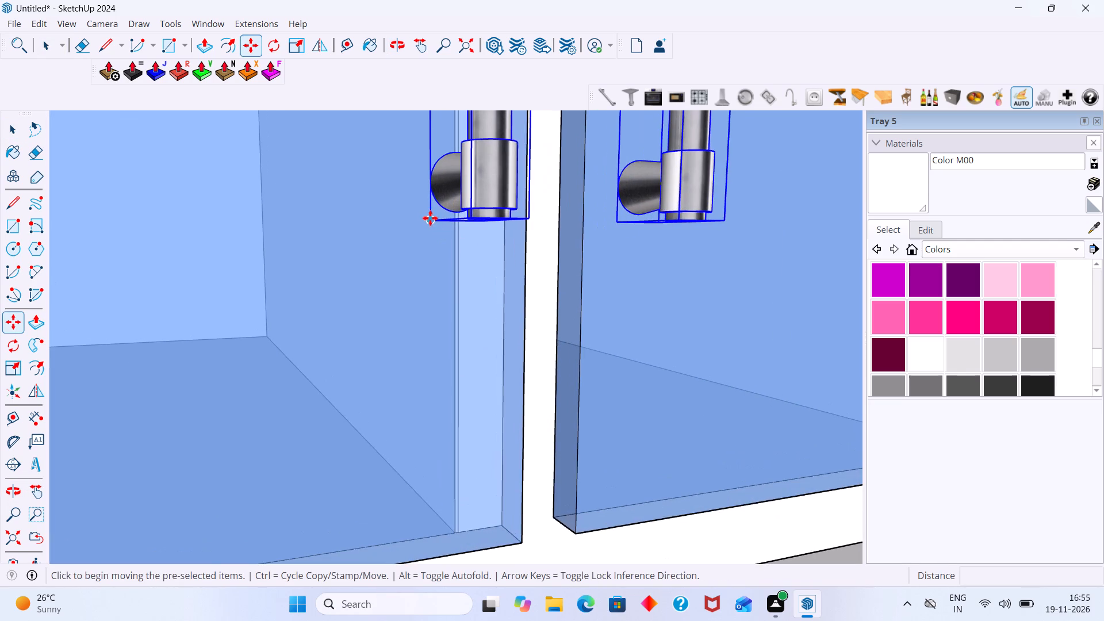
pyautogui.click(433, 218)
pyautogui.scroll(-4, 436, 493)
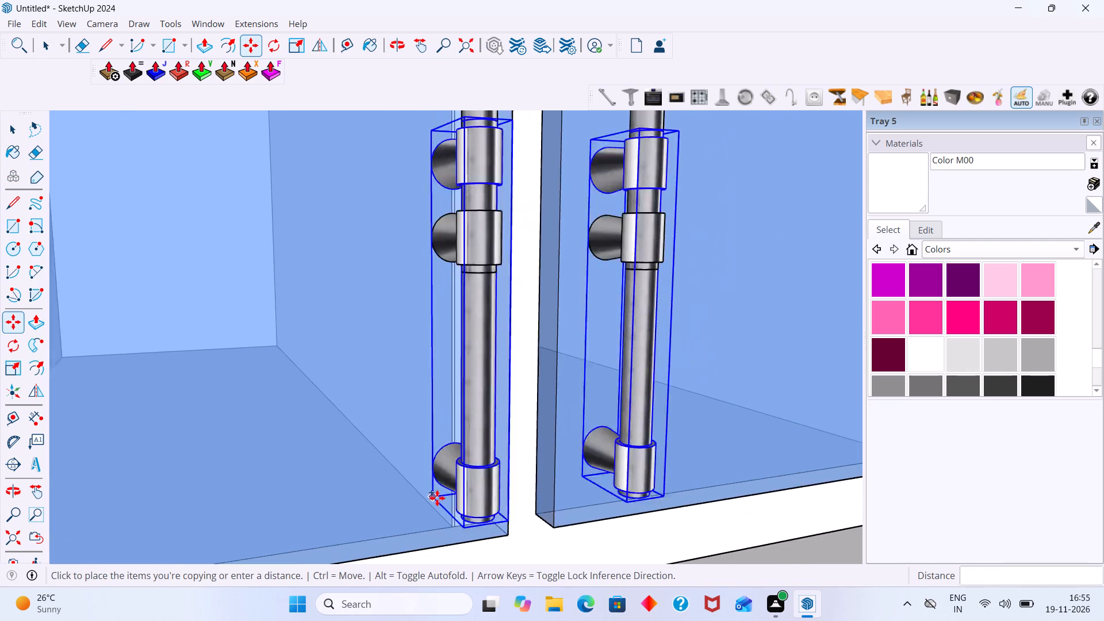
pyautogui.scroll(-5, 437, 498)
pyautogui.moveTo(429, 509); pyautogui.dragTo(427, 350, button='middle')
pyautogui.scroll(-13, 427, 355)
pyautogui.keyDown('shift'); pyautogui.moveTo(459, 438); pyautogui.dragTo(450, 314, button='middle'); pyautogui.keyUp('shift')
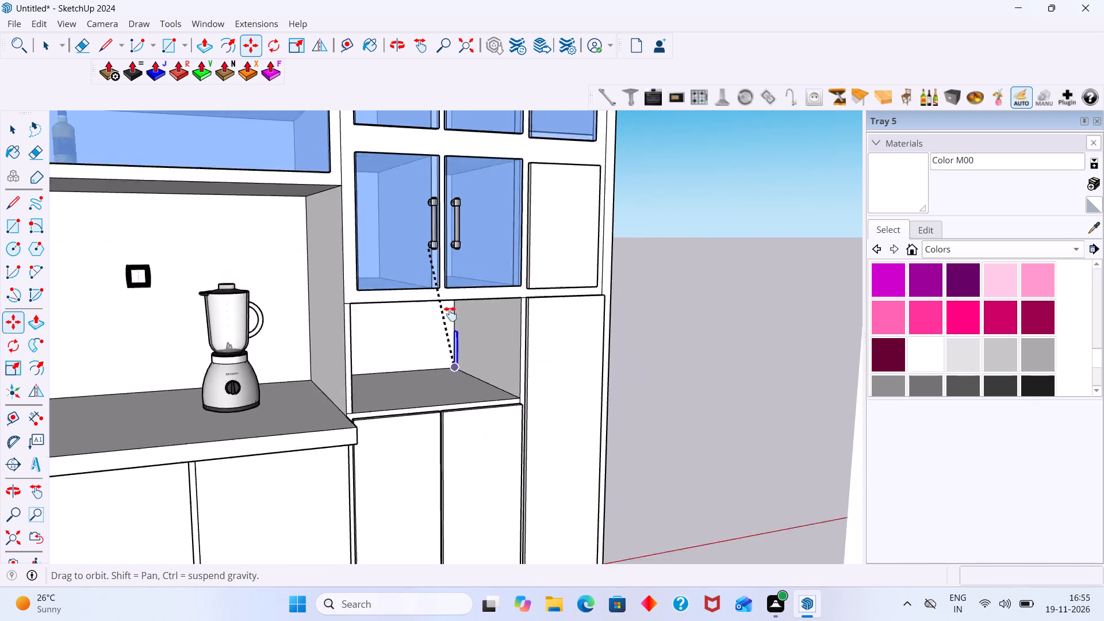
pyautogui.keyDown('shift'); pyautogui.moveTo(450, 314); pyautogui.dragTo(451, 306, button='middle'); pyautogui.keyUp('shift')
pyautogui.scroll(2, 419, 480)
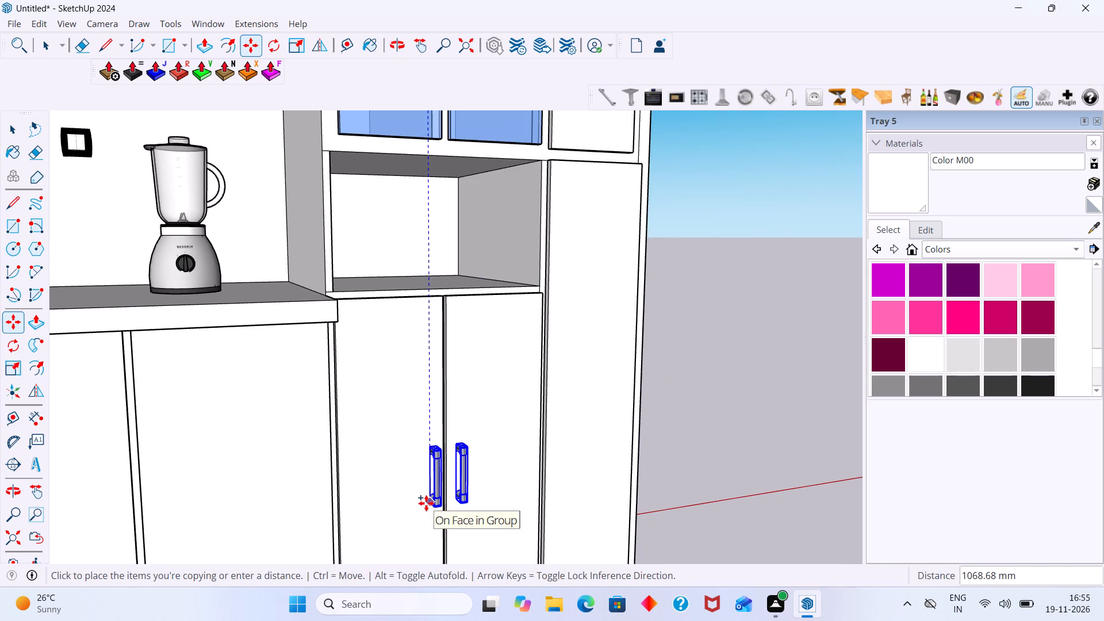
pyautogui.click(426, 500)
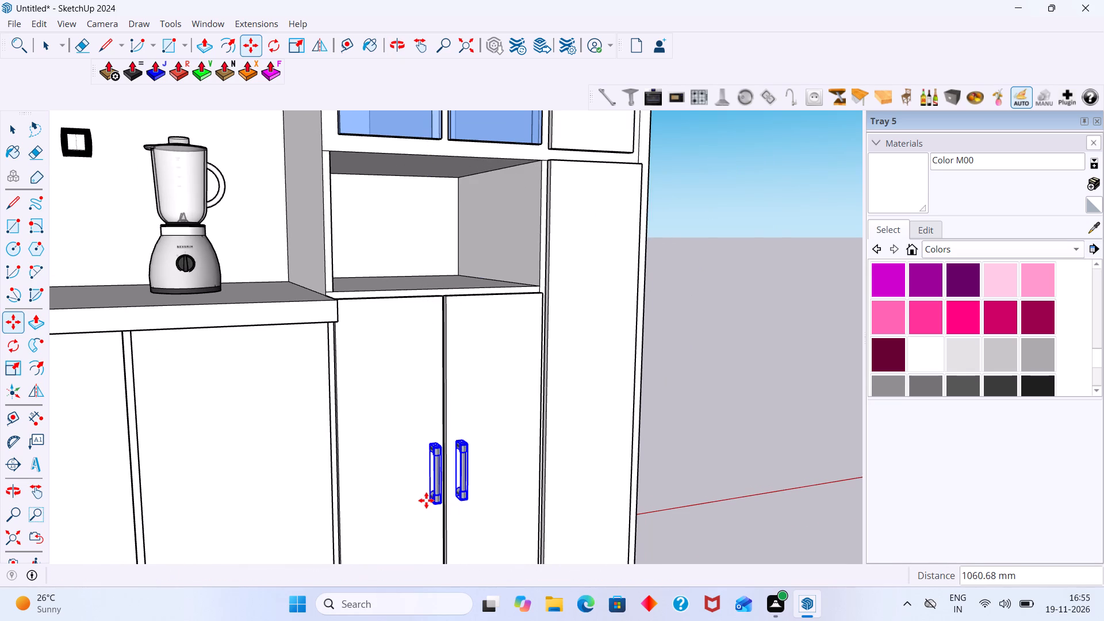
pyautogui.press('space')
pyautogui.click(731, 420)
# Compare the cabinet model with the reference front elevation, checking the handles and the door layout.
pyautogui.scroll(-4, 631, 421)
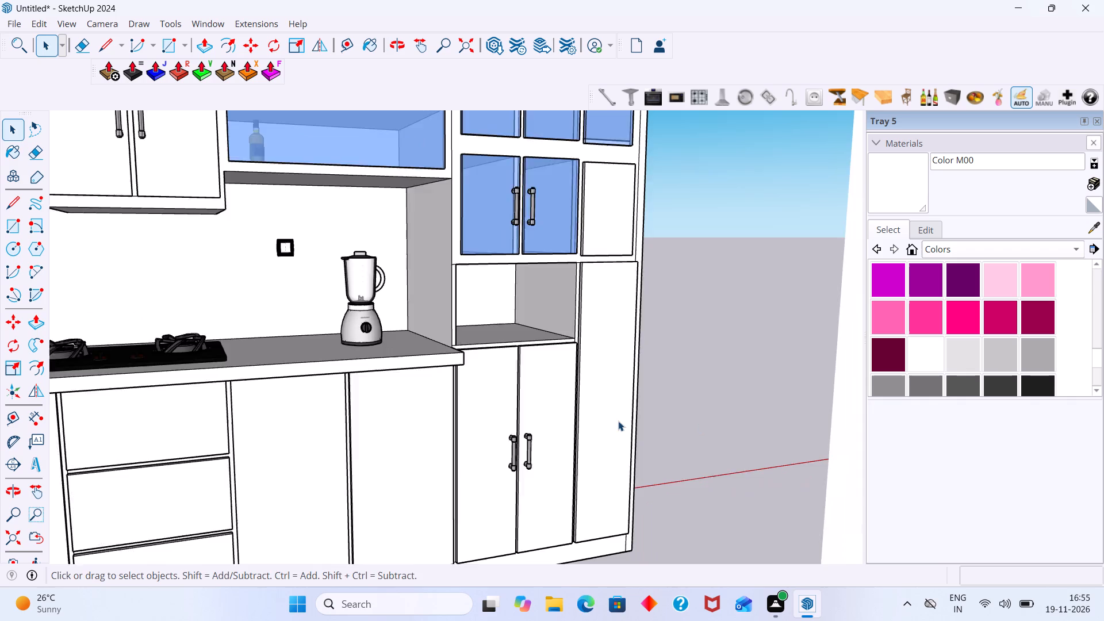
pyautogui.scroll(-4, 618, 421)
pyautogui.moveTo(610, 424); pyautogui.dragTo(444, 439, button='middle')
pyautogui.scroll(-10, 545, 431)
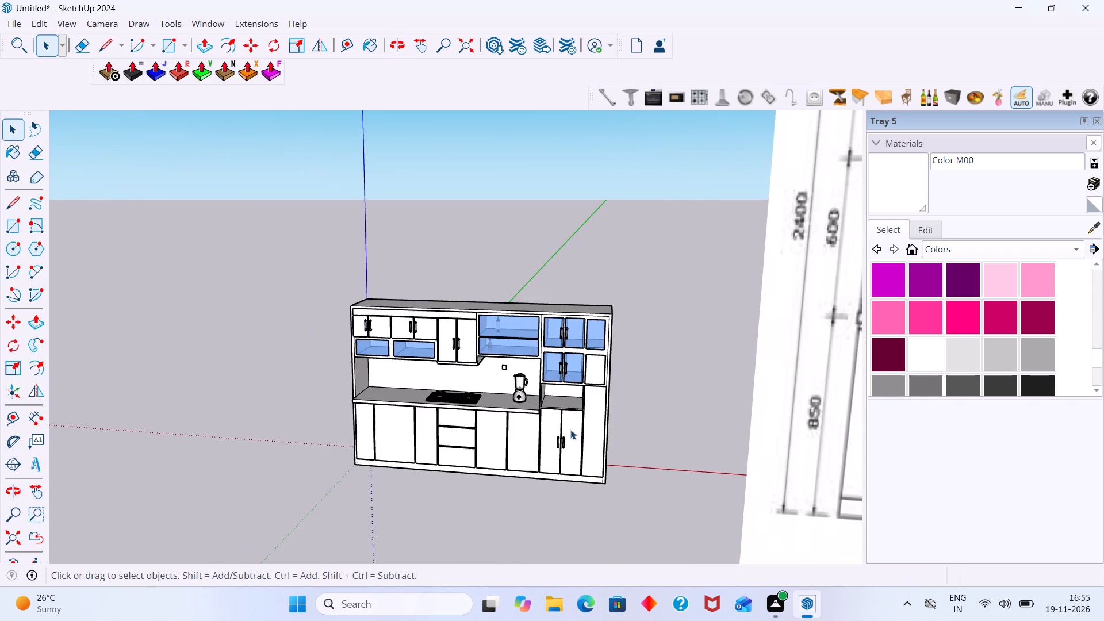
pyautogui.scroll(-6, 570, 430)
pyautogui.moveTo(572, 442); pyautogui.dragTo(656, 461, button='middle')
pyautogui.moveTo(641, 444); pyautogui.dragTo(436, 443, button='middle')
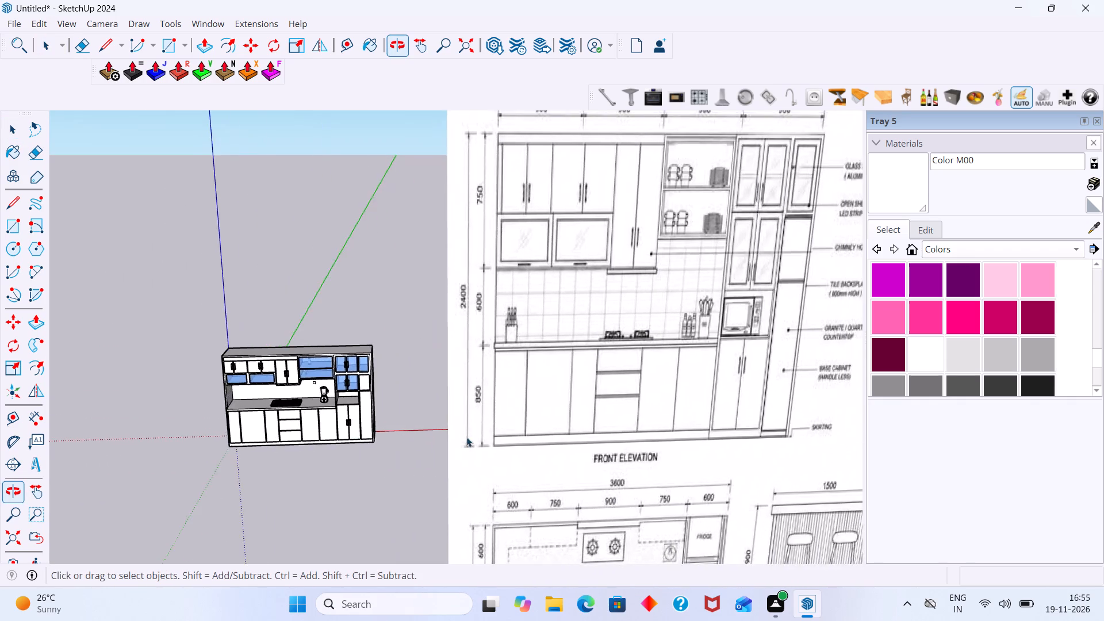
pyautogui.scroll(-4, 466, 435)
pyautogui.moveTo(688, 406); pyautogui.dragTo(738, 411, button='middle')
pyautogui.scroll(8, 413, 474)
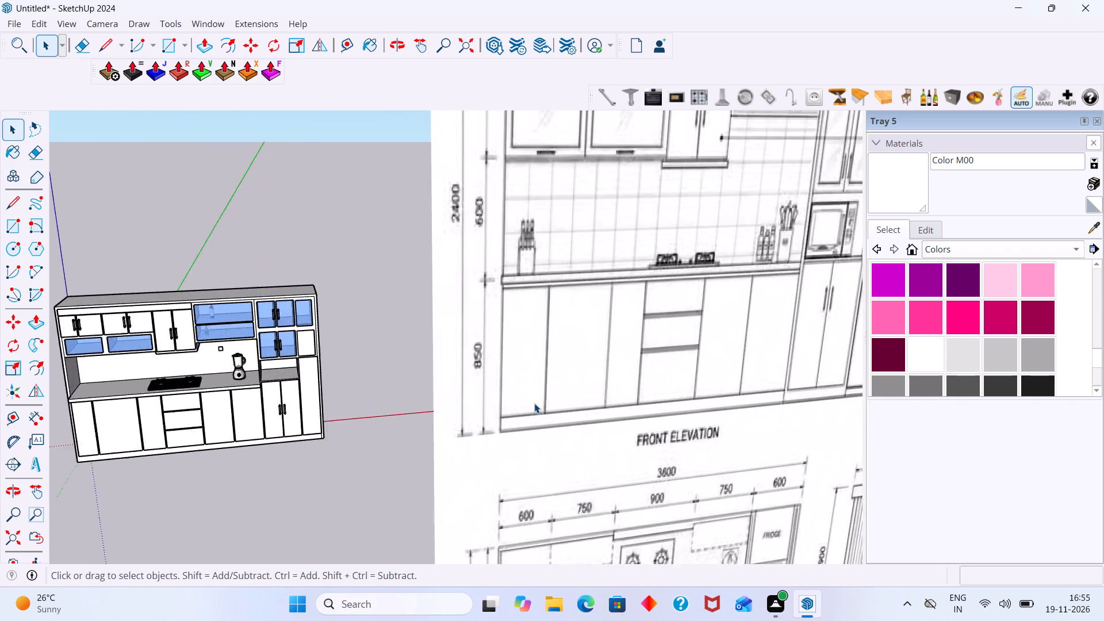
pyautogui.scroll(-8, 526, 407)
pyautogui.keyDown('shift'); pyautogui.moveTo(507, 421); pyautogui.dragTo(346, 425, button='middle'); pyautogui.keyUp('shift')
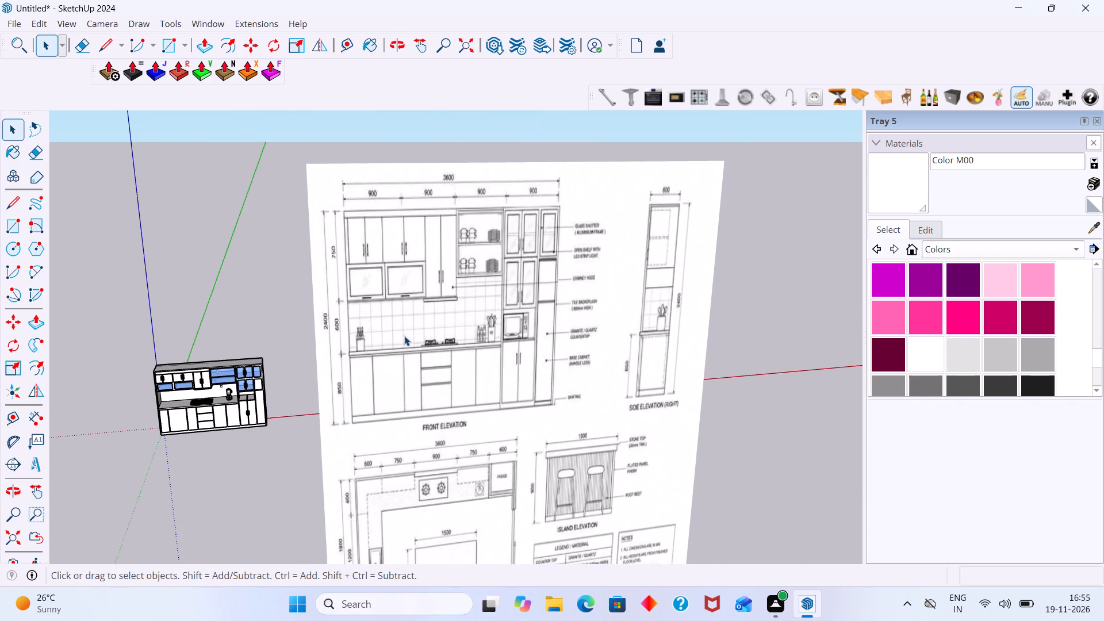
pyautogui.scroll(3, 310, 350)
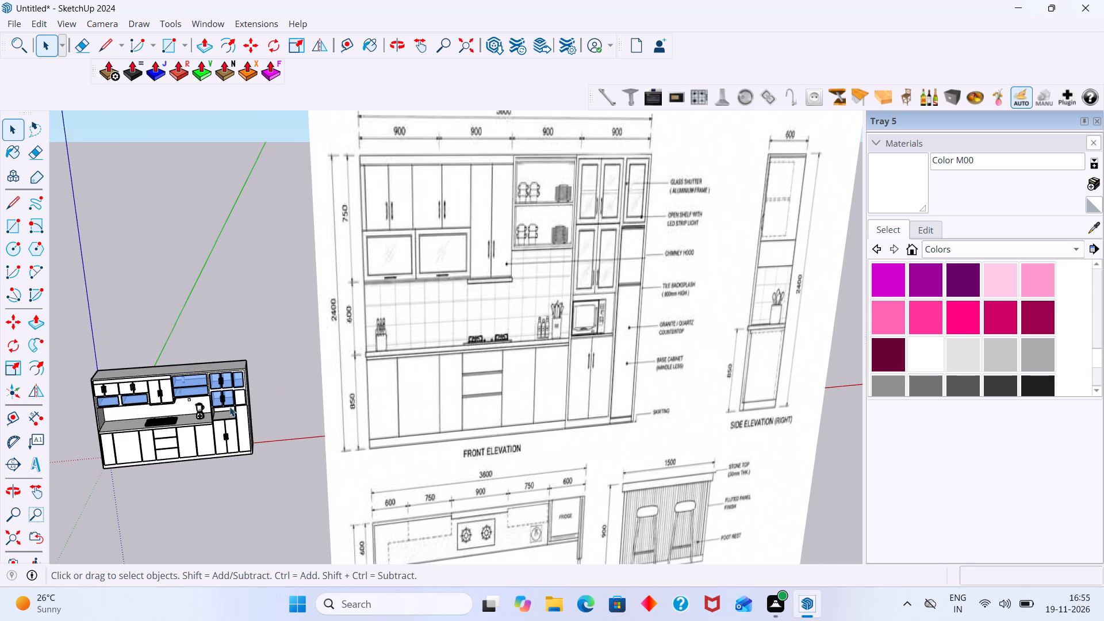
pyautogui.moveTo(489, 343); pyautogui.dragTo(557, 344, button='middle')
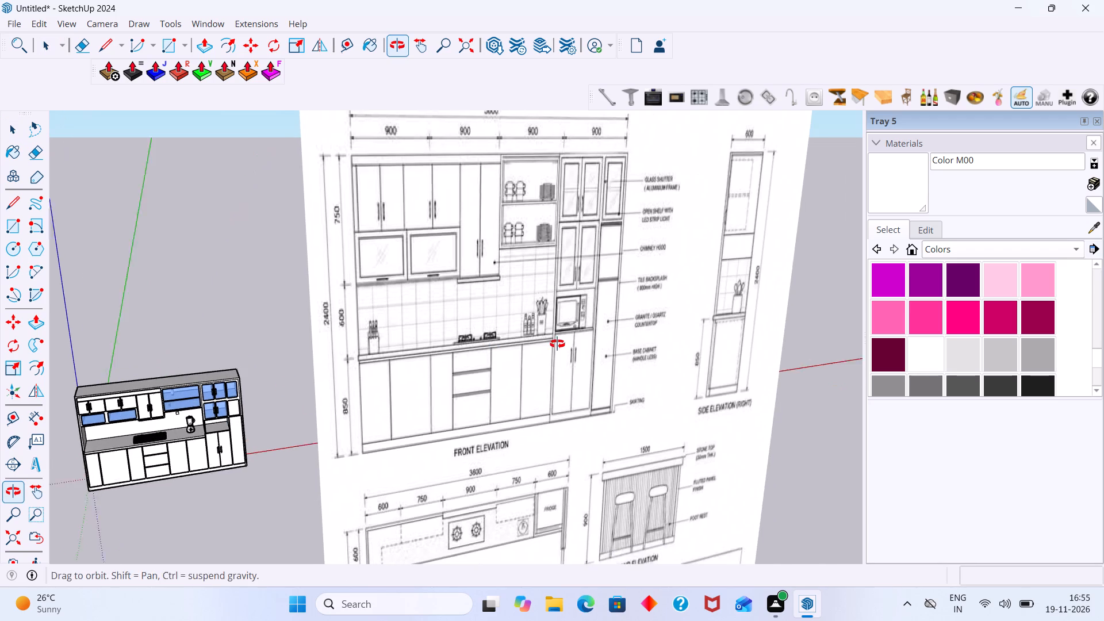
pyautogui.moveTo(557, 344); pyautogui.dragTo(560, 344, button='middle')
pyautogui.scroll(2, 567, 282)
pyautogui.scroll(-4, 507, 290)
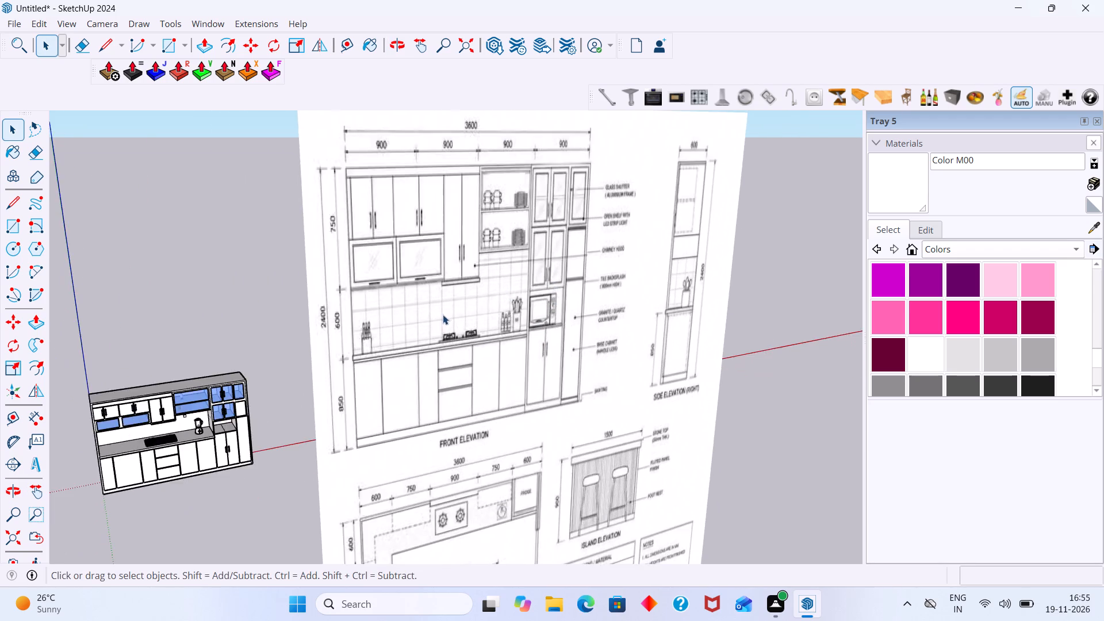
pyautogui.scroll(-2, 443, 315)
pyautogui.keyDown('shift'); pyautogui.moveTo(409, 374); pyautogui.dragTo(662, 302, button='middle'); pyautogui.keyUp('shift')
pyautogui.moveTo(589, 287); pyautogui.dragTo(530, 258, button='middle')
pyautogui.scroll(3, 502, 308)
pyautogui.moveTo(513, 303); pyautogui.dragTo(244, 396, button='middle')
pyautogui.scroll(-2, 290, 386)
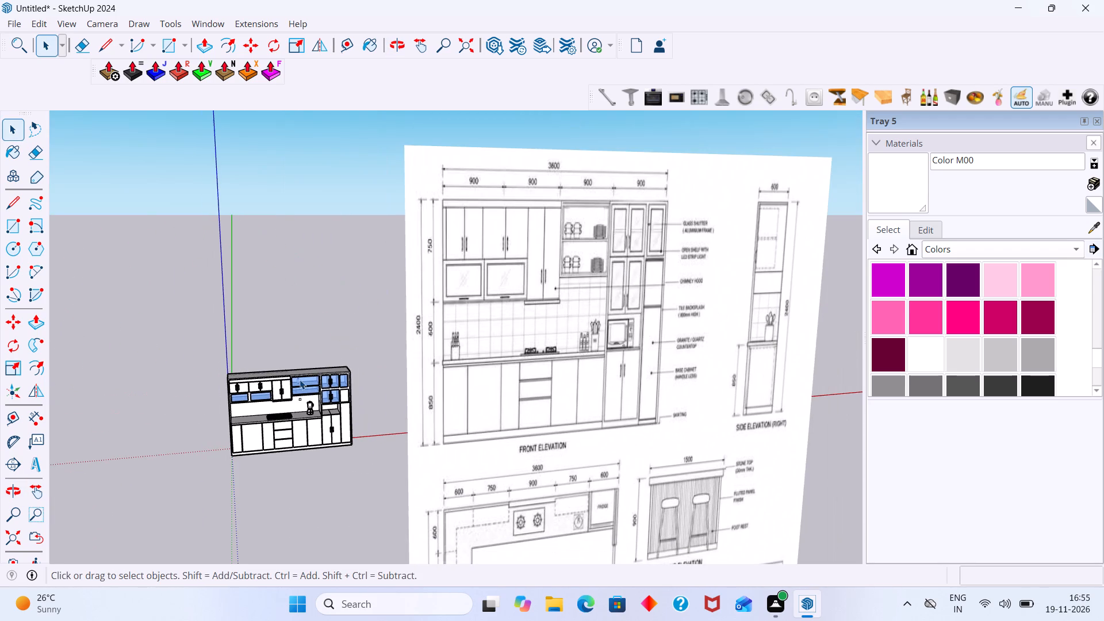
pyautogui.scroll(2, 356, 448)
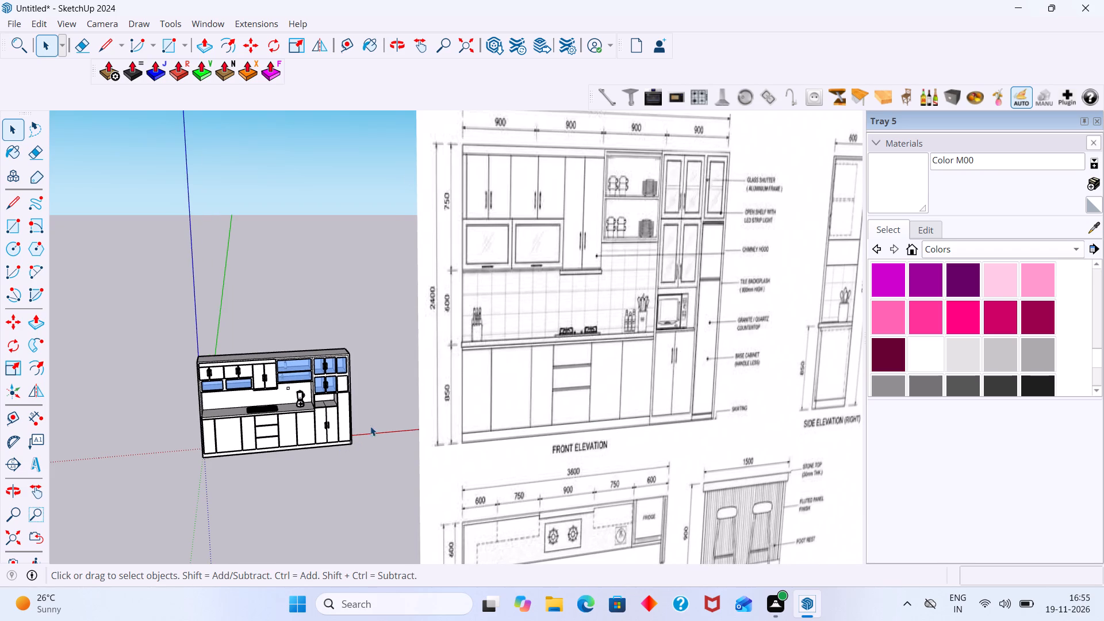
pyautogui.scroll(8, 367, 406)
pyautogui.scroll(-7, 342, 384)
pyautogui.moveTo(347, 383); pyautogui.dragTo(336, 389, button='middle')
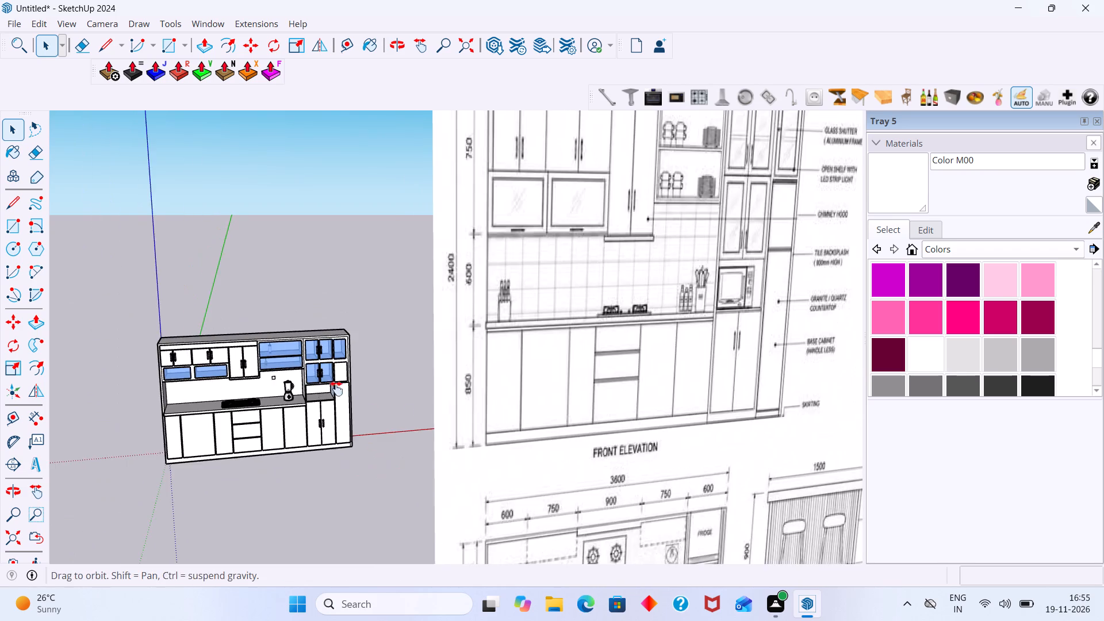
pyautogui.moveTo(336, 389); pyautogui.dragTo(201, 474, button='middle')
pyautogui.scroll(17, 811, 218)
pyautogui.scroll(-20, 616, 247)
pyautogui.scroll(-1, 616, 247)
pyautogui.moveTo(565, 298); pyautogui.dragTo(703, 297, button='middle')
pyautogui.scroll(-3, 587, 324)
pyautogui.keyDown('shift'); pyautogui.moveTo(477, 369); pyautogui.dragTo(584, 323, button='middle'); pyautogui.keyUp('shift')
pyautogui.moveTo(563, 327); pyautogui.dragTo(478, 343, button='middle')
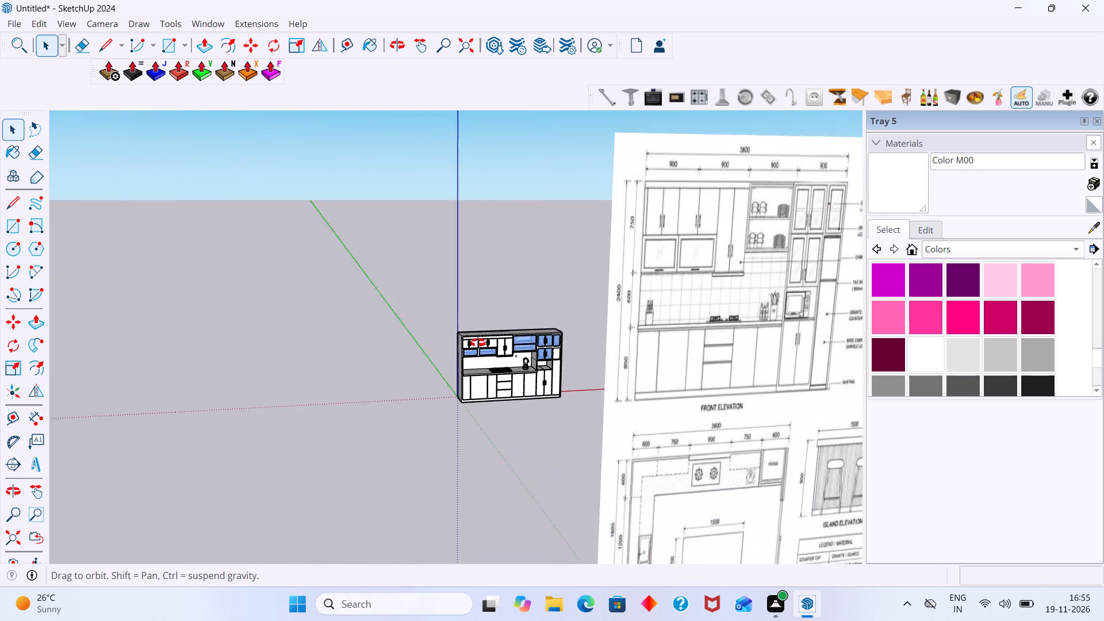
pyautogui.moveTo(478, 343); pyautogui.dragTo(466, 345, button='middle')
# Browse the Colors materials and switch the material library to the Asian Paints Chromatics collection.
pyautogui.scroll(19, 462, 352)
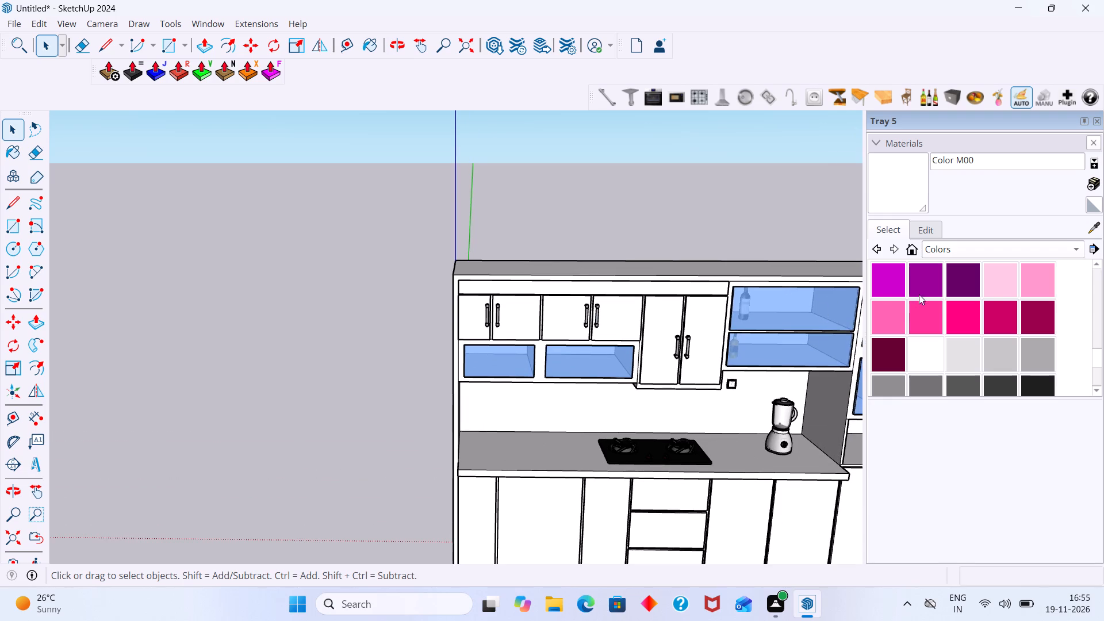
pyautogui.scroll(-8, 985, 319)
pyautogui.scroll(2, 982, 322)
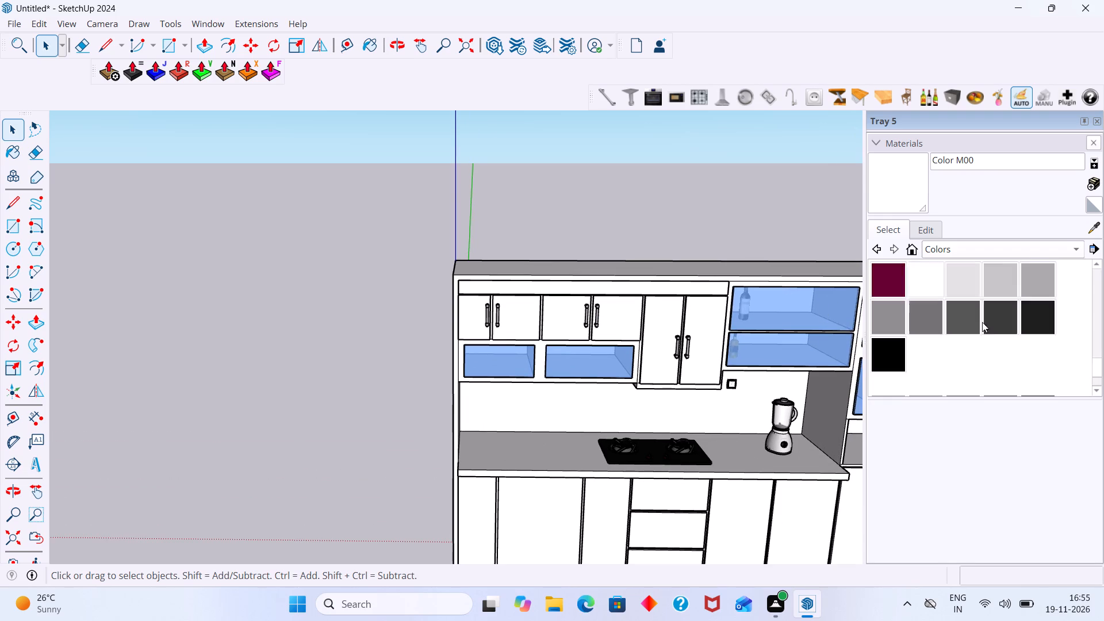
pyautogui.scroll(1, 982, 322)
pyautogui.click(1080, 252)
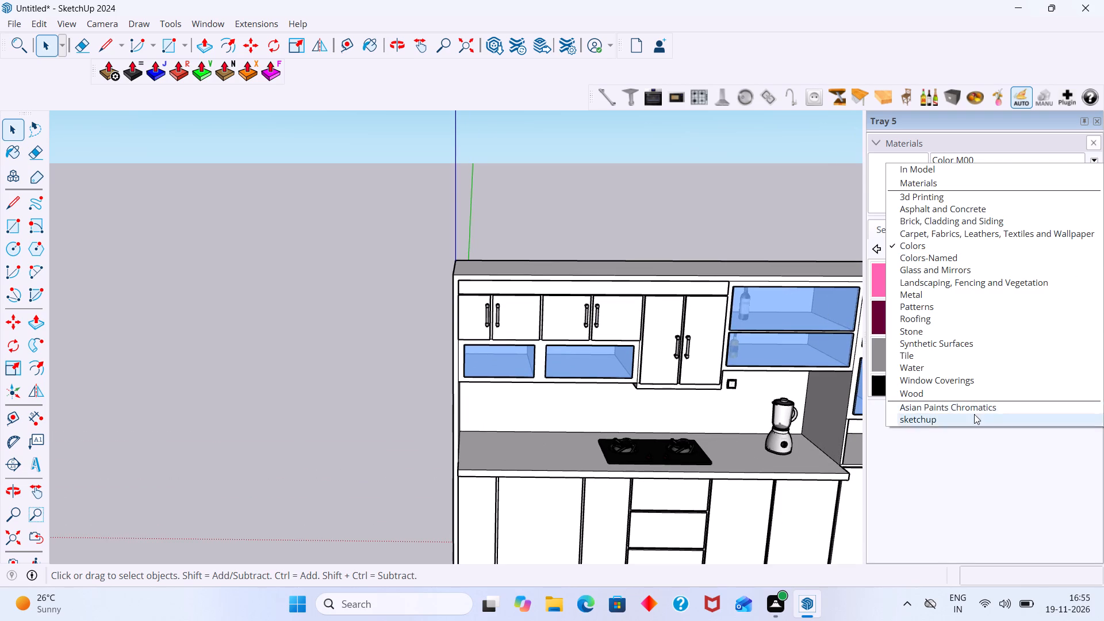
pyautogui.click(972, 407)
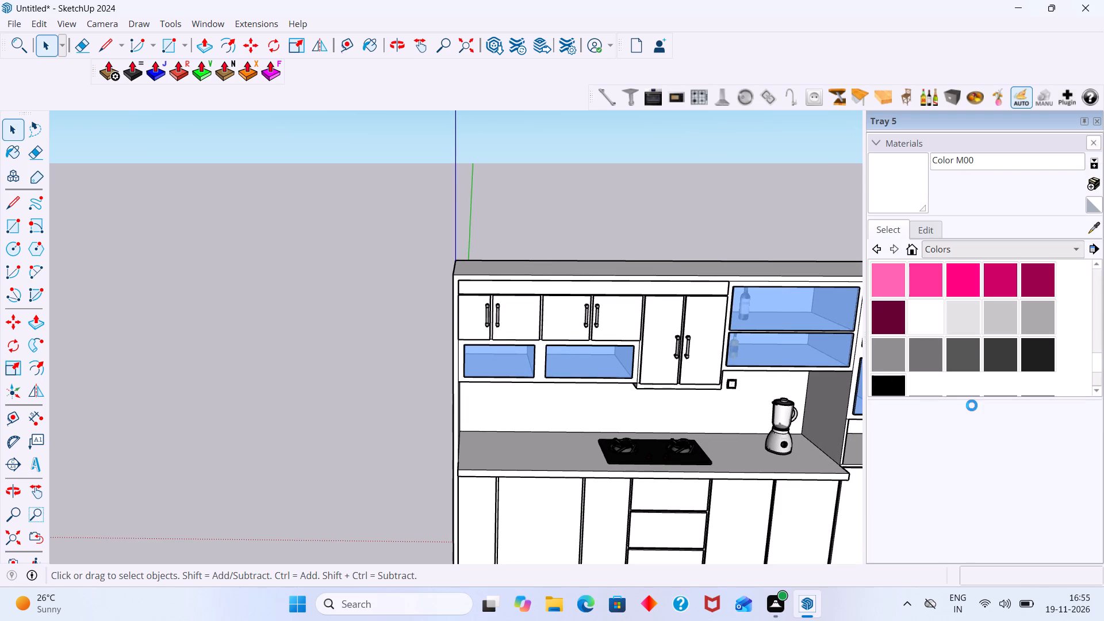
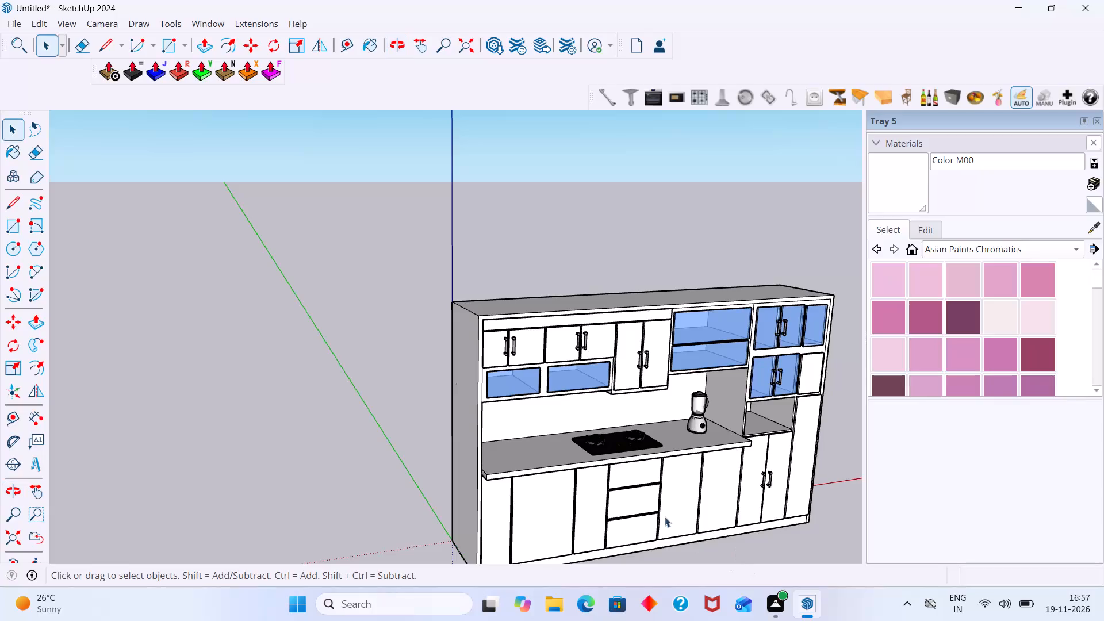
# Paint the two doors of the first upper cabinet, at the blue-axis end, with 0257 AP 9616 Wisteria Lane-N.
pyautogui.scroll(1, 586, 470)
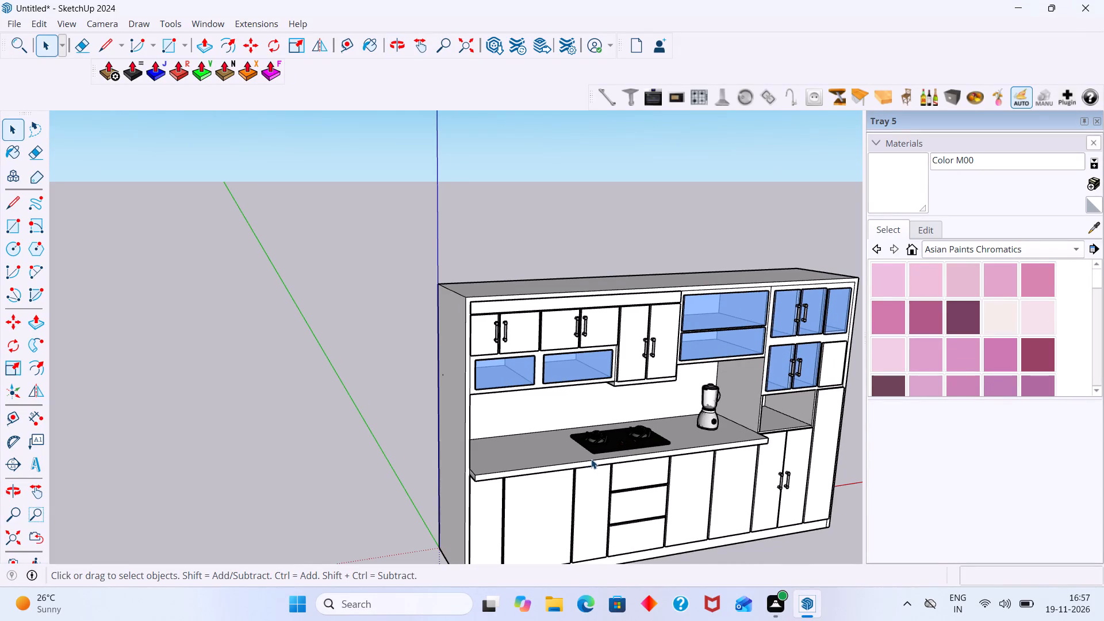
pyautogui.moveTo(472, 460); pyautogui.dragTo(421, 459, button='middle')
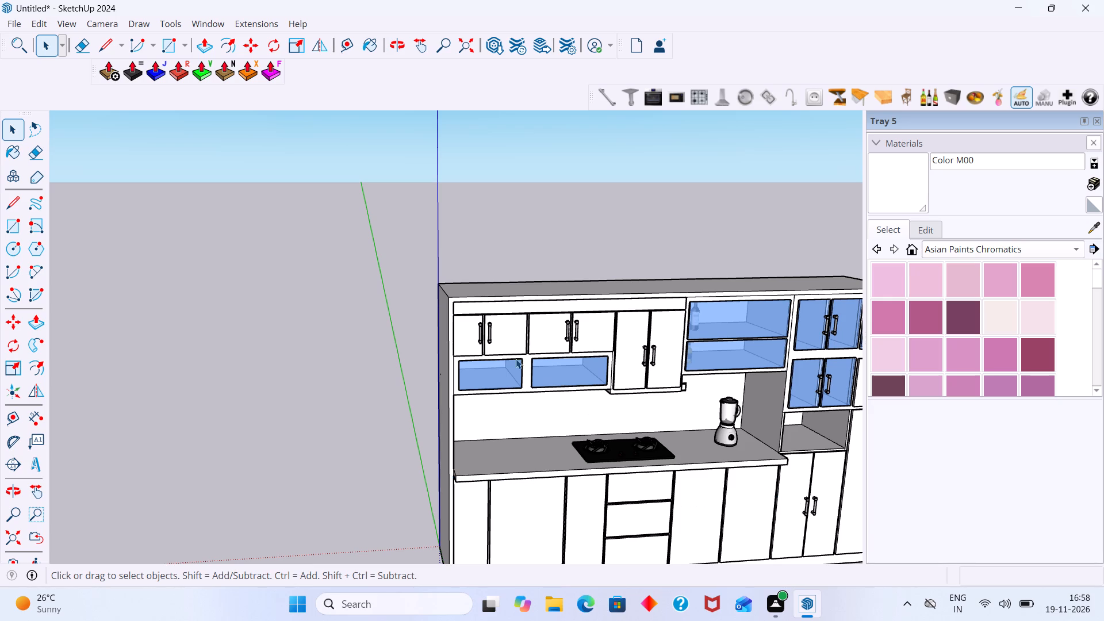
pyautogui.scroll(13, 496, 343)
pyautogui.moveTo(511, 290); pyautogui.dragTo(612, 298, button='middle')
pyautogui.scroll(4, 504, 333)
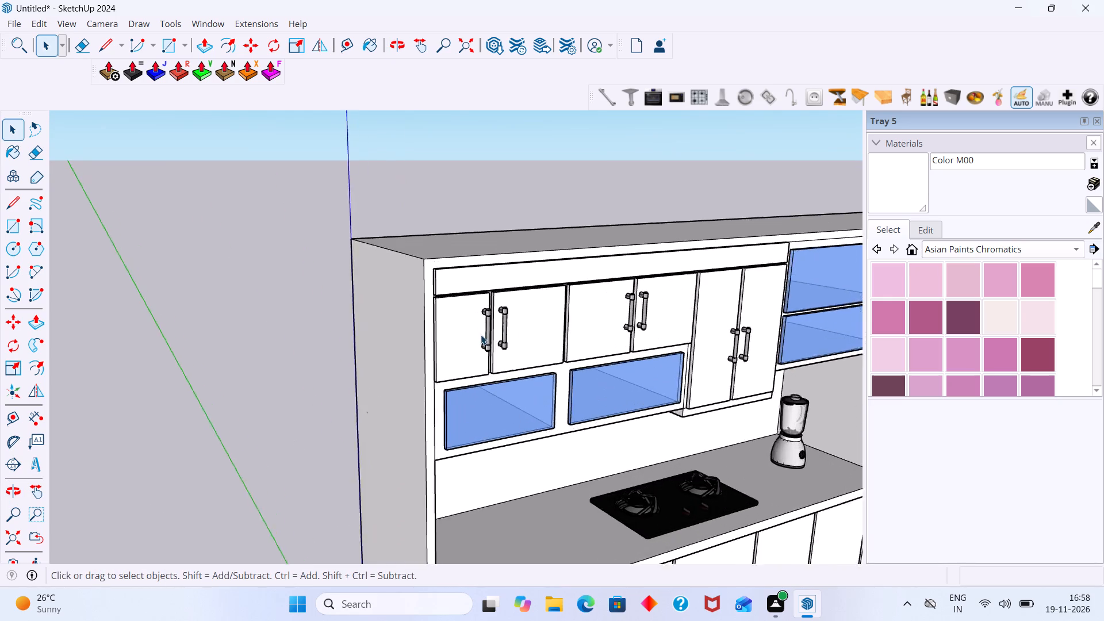
pyautogui.scroll(5, 481, 335)
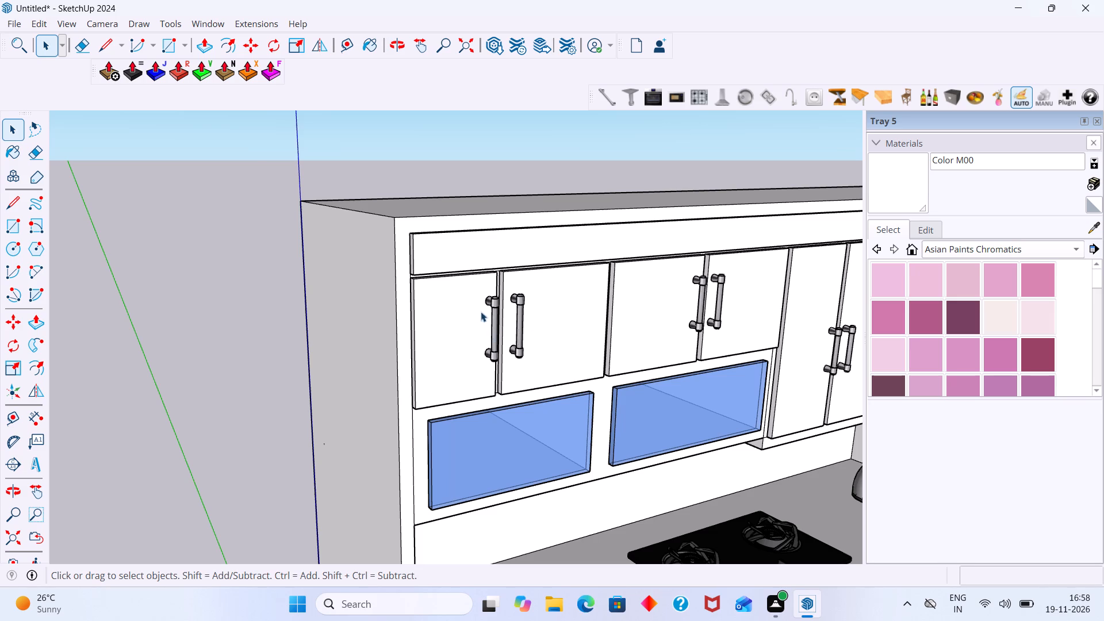
pyautogui.scroll(5, 463, 310)
pyautogui.scroll(-9, 941, 276)
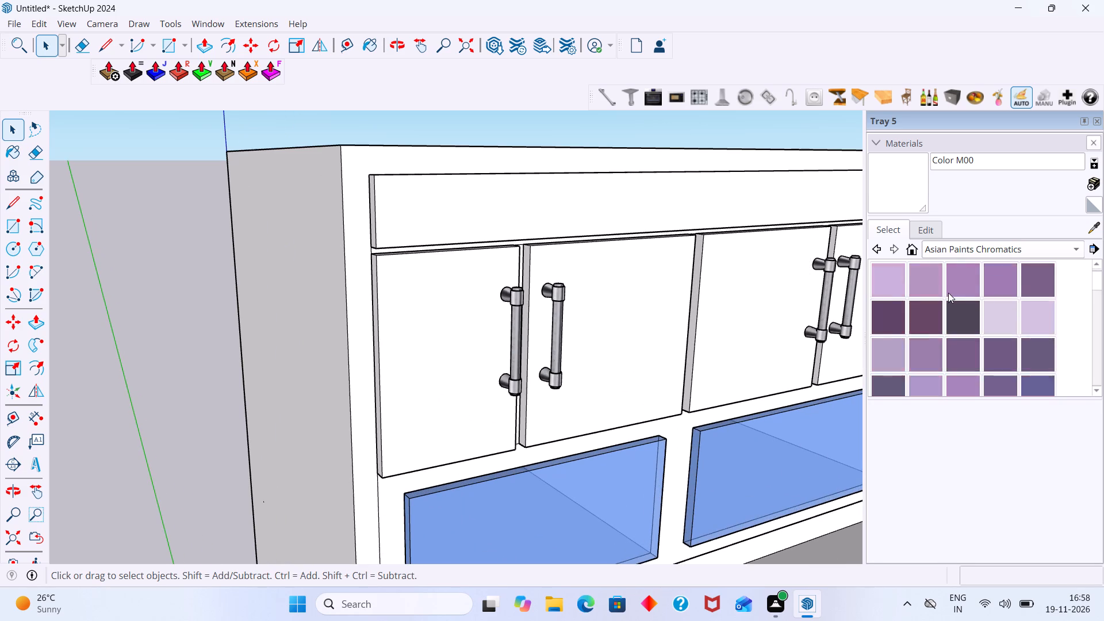
pyautogui.scroll(-5, 948, 293)
pyautogui.scroll(2, 950, 311)
pyautogui.click(928, 282)
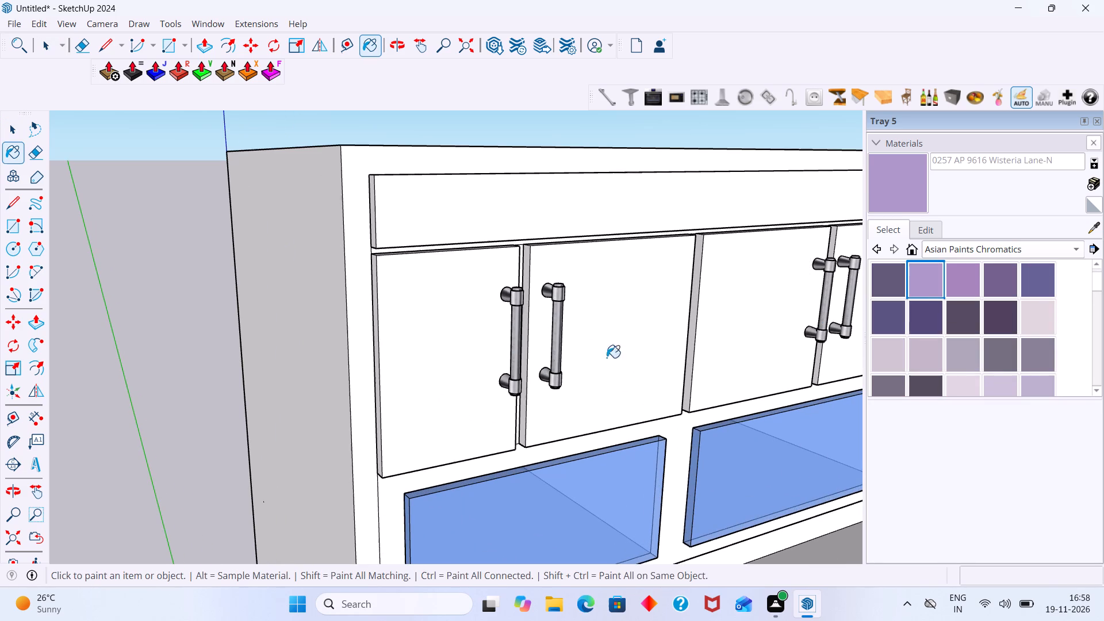
pyautogui.click(467, 366)
pyautogui.click(603, 319)
# Paint the adjacent pair of short upper cabinet doors with the same Wisteria Lane-N colour.
pyautogui.scroll(-5, 614, 316)
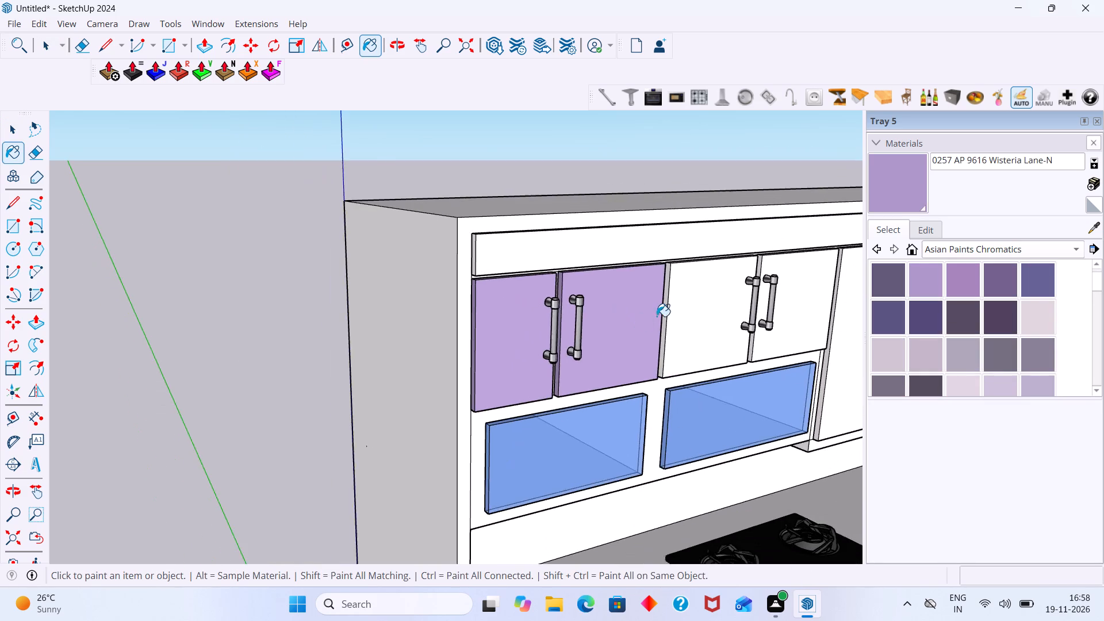
pyautogui.moveTo(657, 316); pyautogui.dragTo(635, 309, button='middle')
pyautogui.scroll(4, 696, 316)
pyautogui.click(698, 314)
pyautogui.scroll(-10, 700, 302)
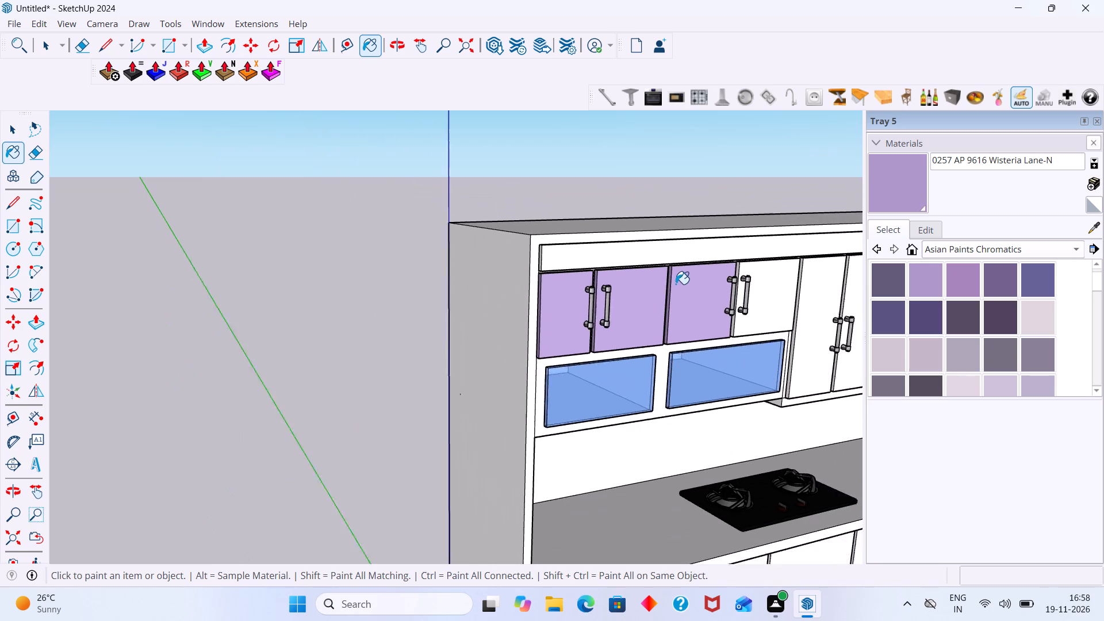
pyautogui.click(757, 287)
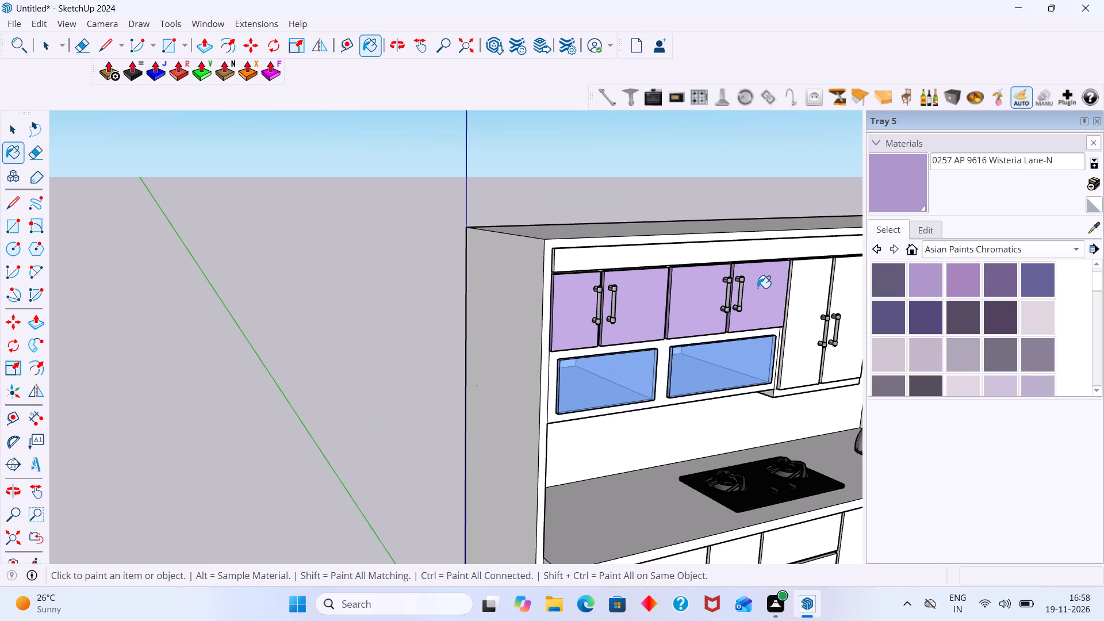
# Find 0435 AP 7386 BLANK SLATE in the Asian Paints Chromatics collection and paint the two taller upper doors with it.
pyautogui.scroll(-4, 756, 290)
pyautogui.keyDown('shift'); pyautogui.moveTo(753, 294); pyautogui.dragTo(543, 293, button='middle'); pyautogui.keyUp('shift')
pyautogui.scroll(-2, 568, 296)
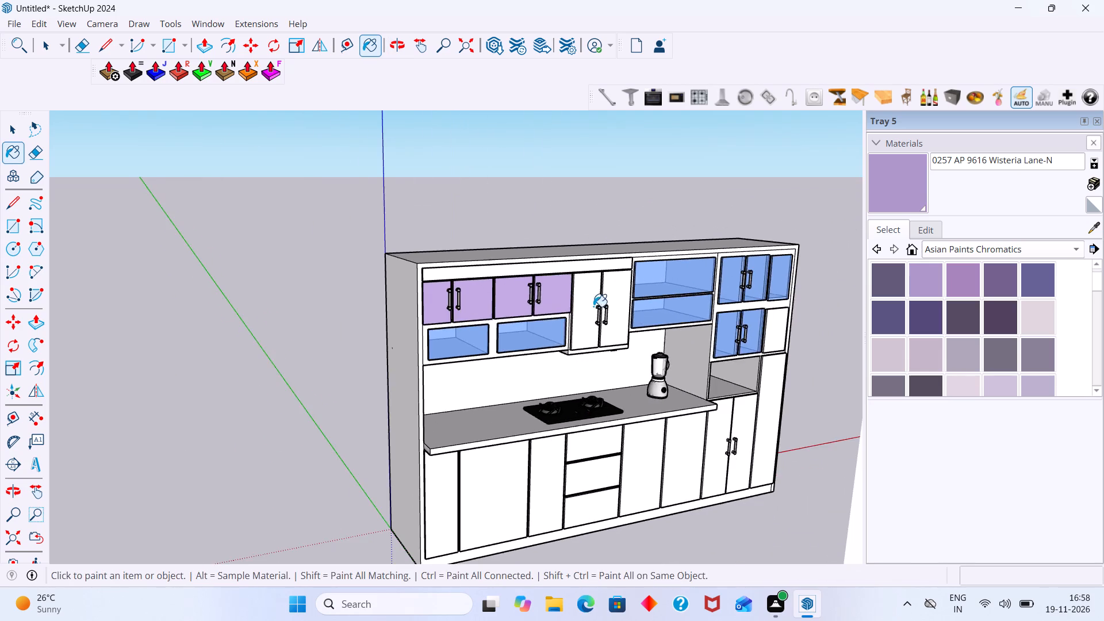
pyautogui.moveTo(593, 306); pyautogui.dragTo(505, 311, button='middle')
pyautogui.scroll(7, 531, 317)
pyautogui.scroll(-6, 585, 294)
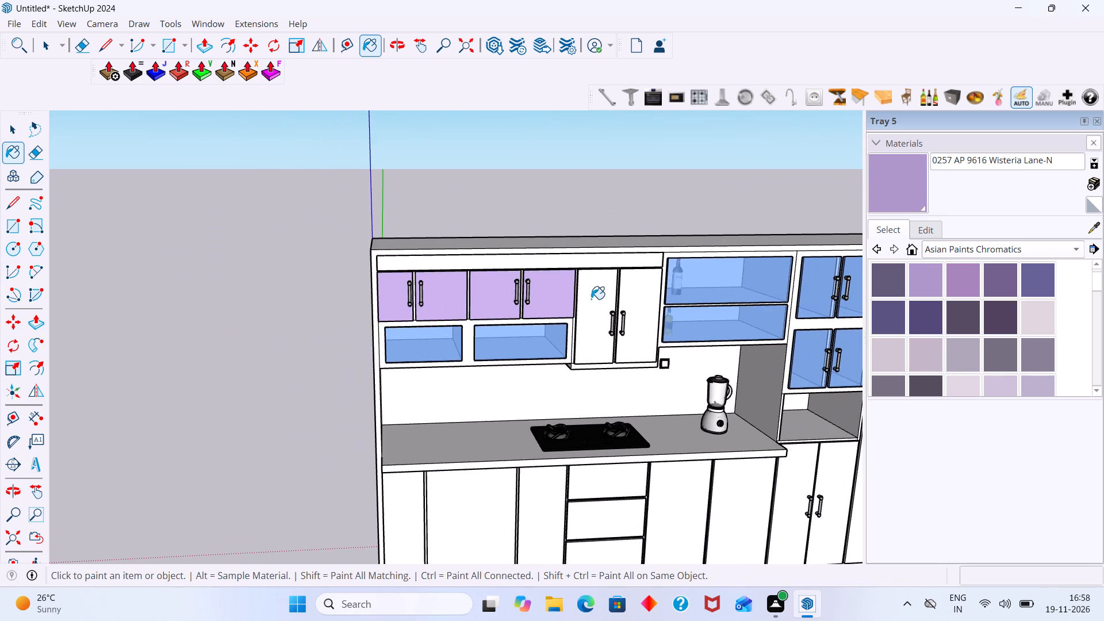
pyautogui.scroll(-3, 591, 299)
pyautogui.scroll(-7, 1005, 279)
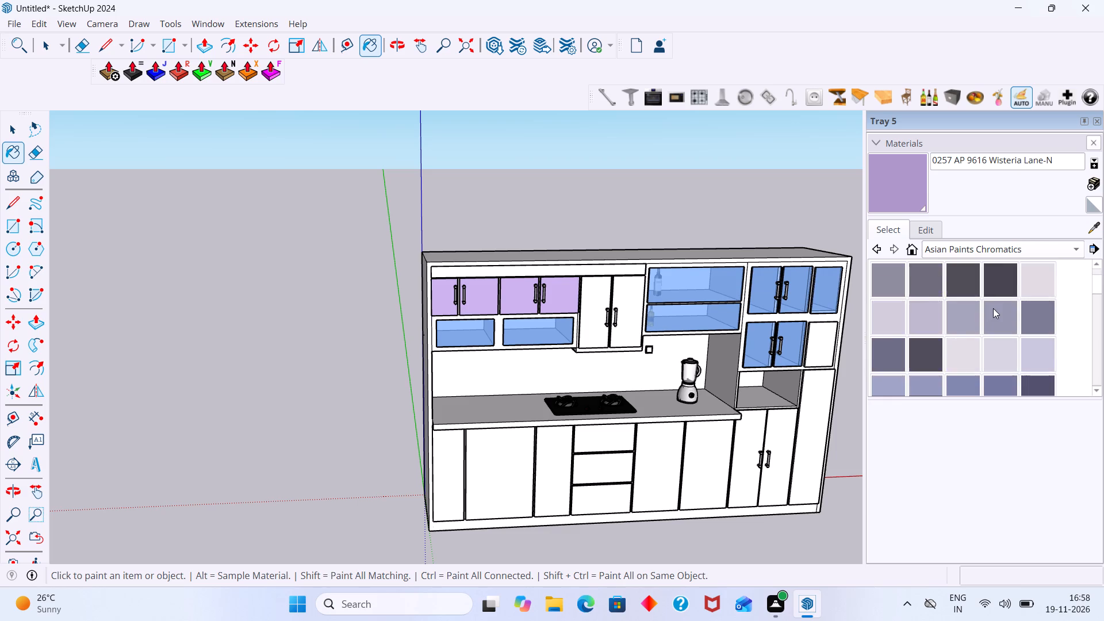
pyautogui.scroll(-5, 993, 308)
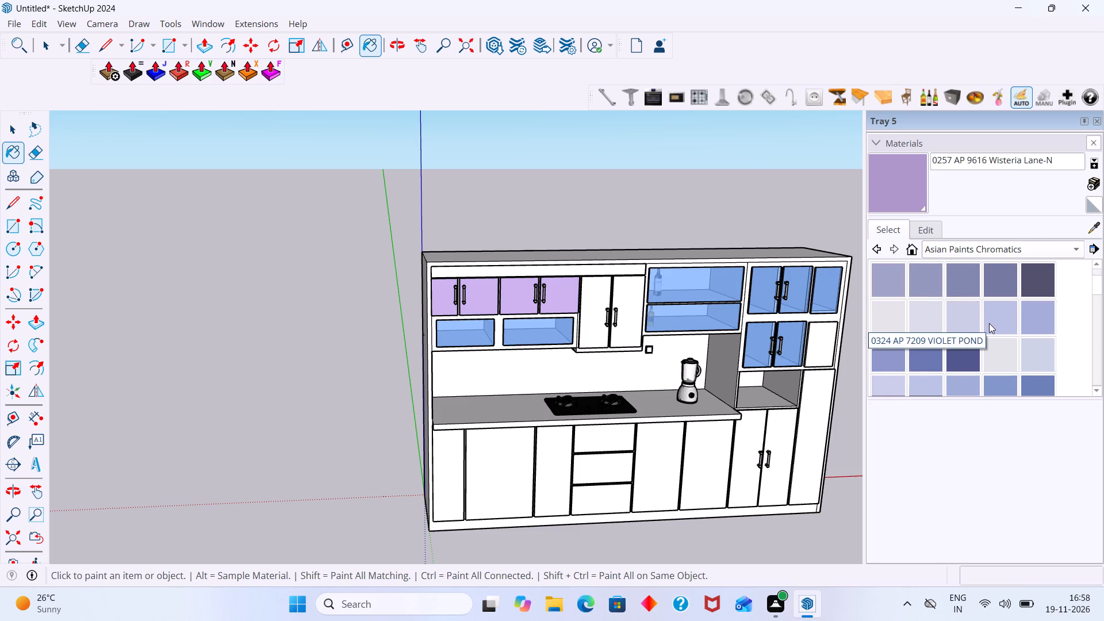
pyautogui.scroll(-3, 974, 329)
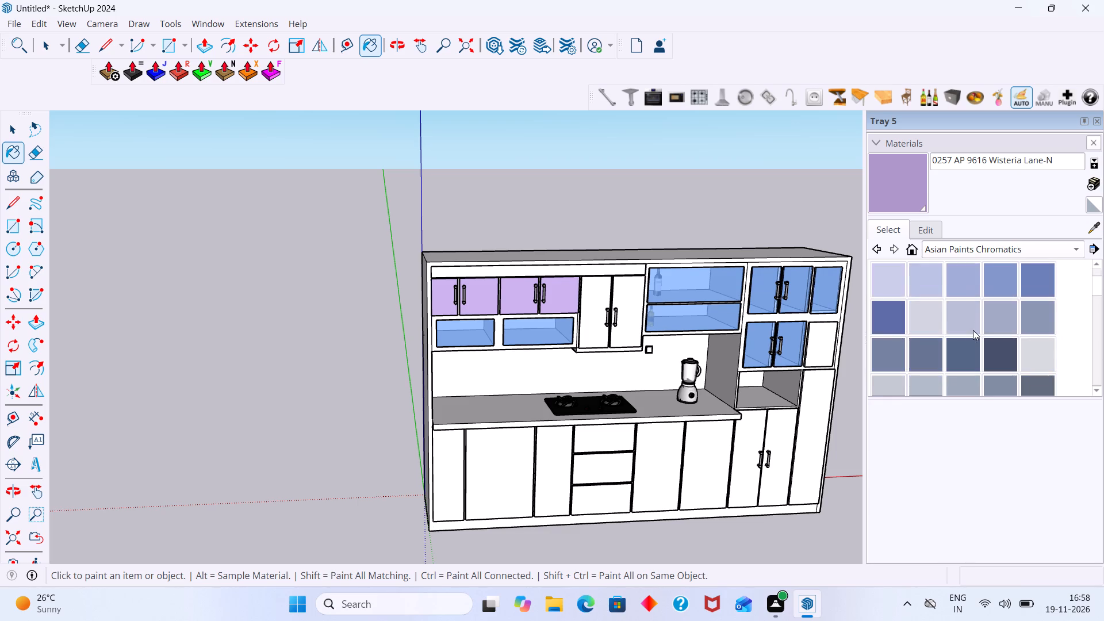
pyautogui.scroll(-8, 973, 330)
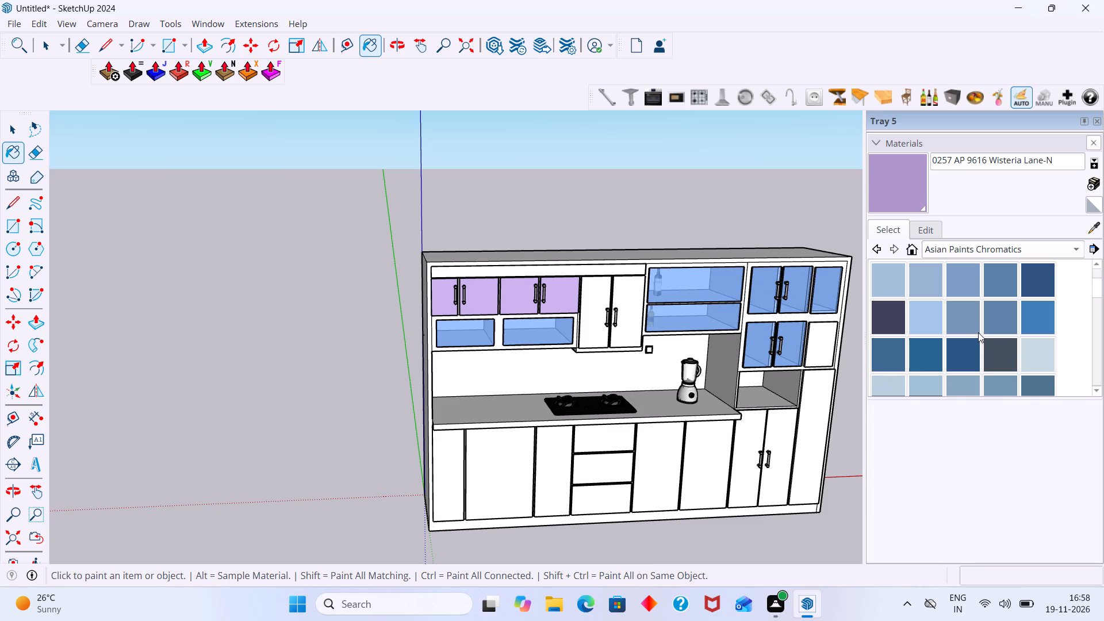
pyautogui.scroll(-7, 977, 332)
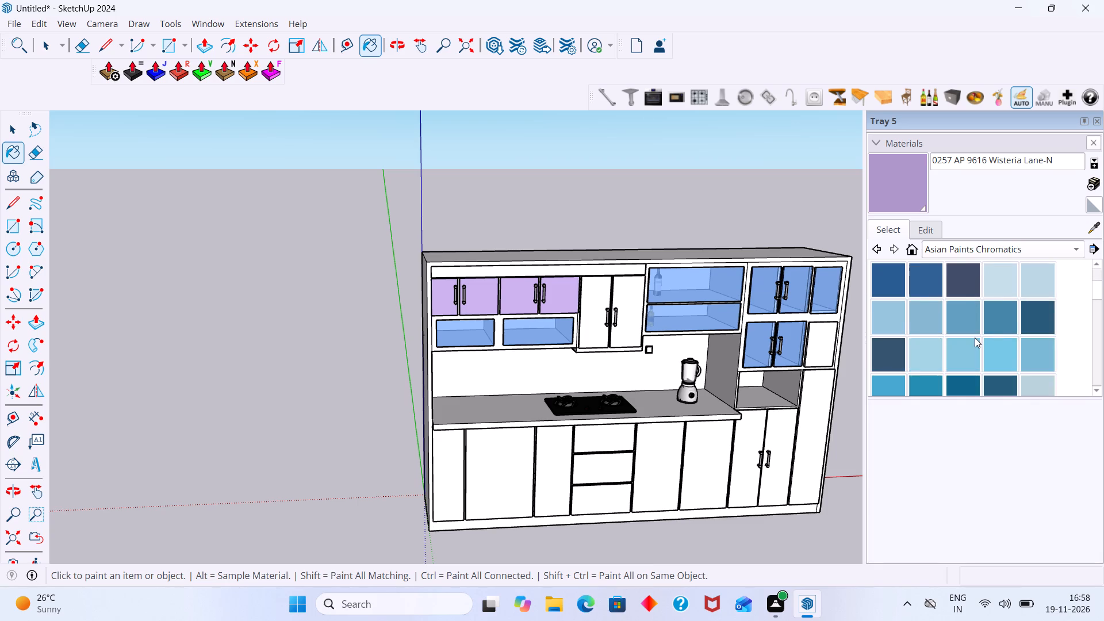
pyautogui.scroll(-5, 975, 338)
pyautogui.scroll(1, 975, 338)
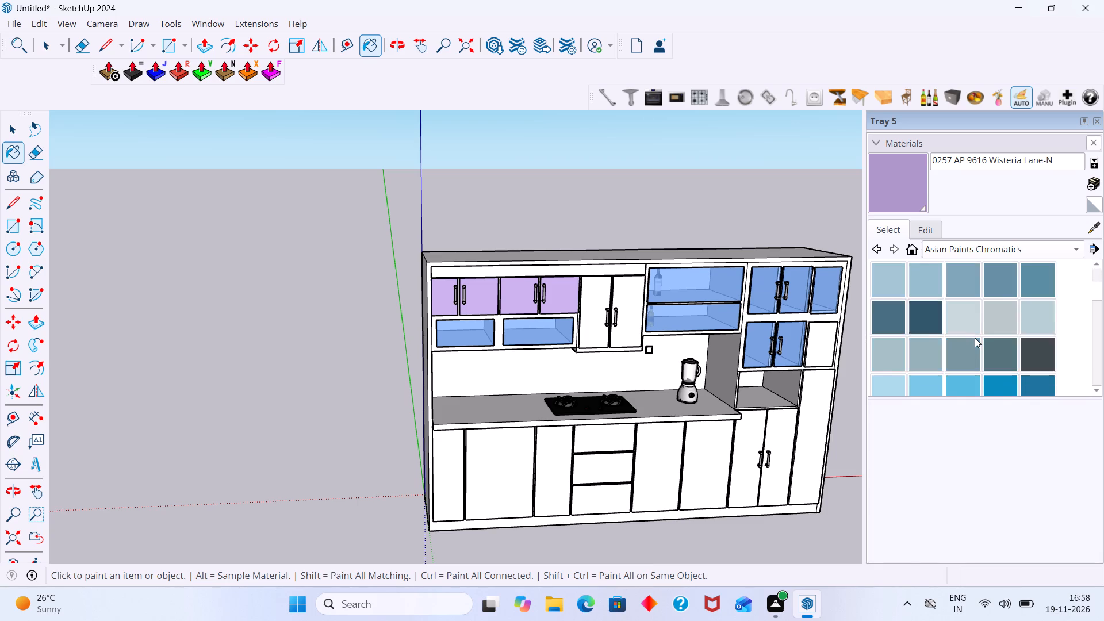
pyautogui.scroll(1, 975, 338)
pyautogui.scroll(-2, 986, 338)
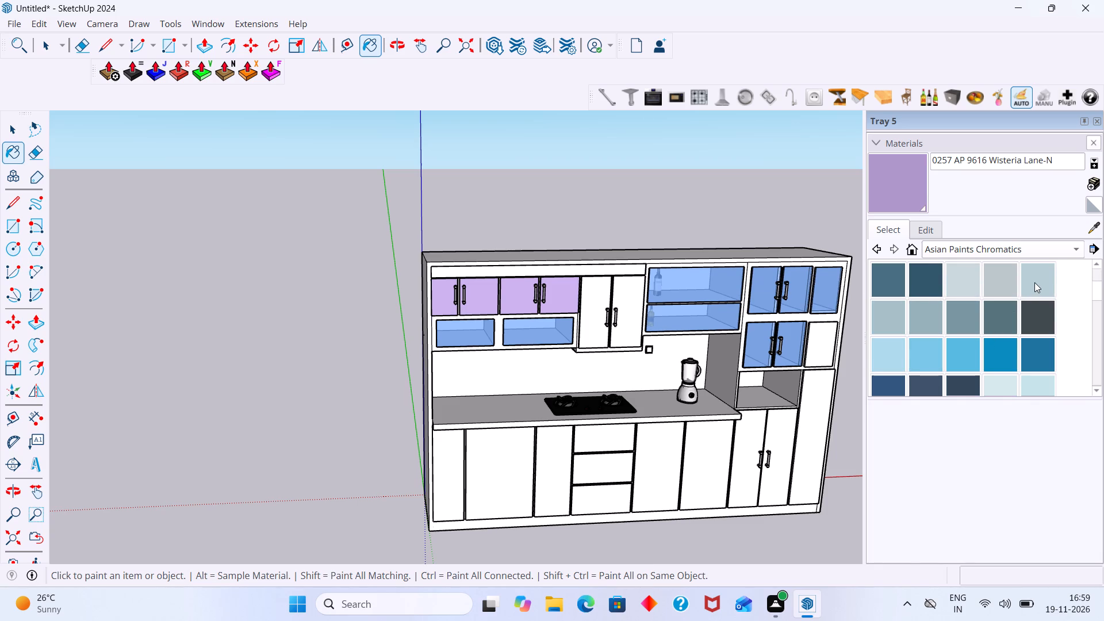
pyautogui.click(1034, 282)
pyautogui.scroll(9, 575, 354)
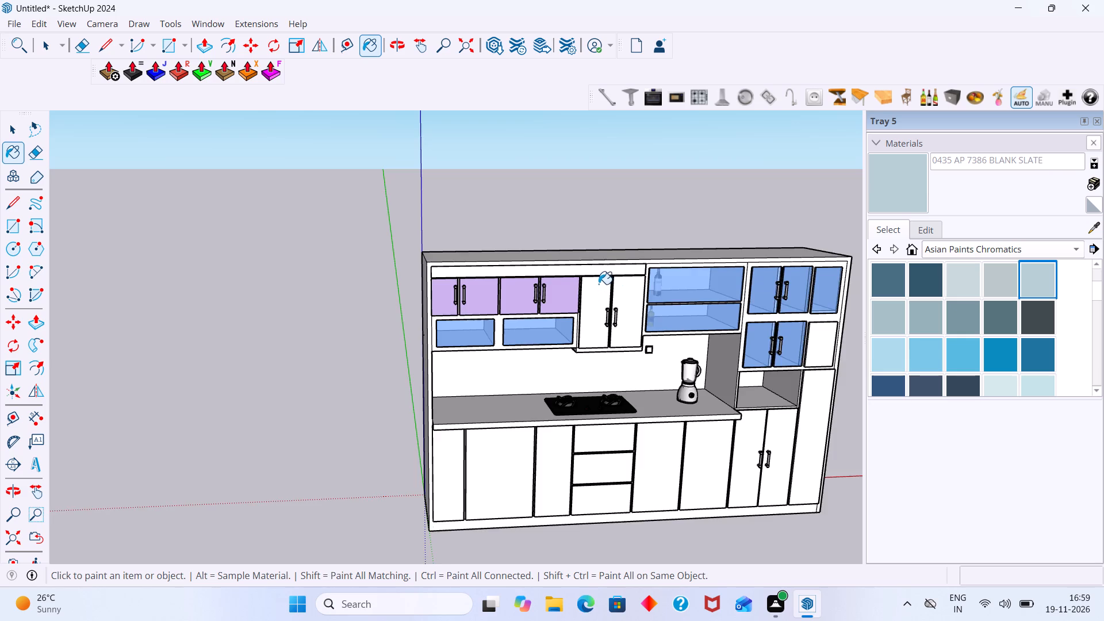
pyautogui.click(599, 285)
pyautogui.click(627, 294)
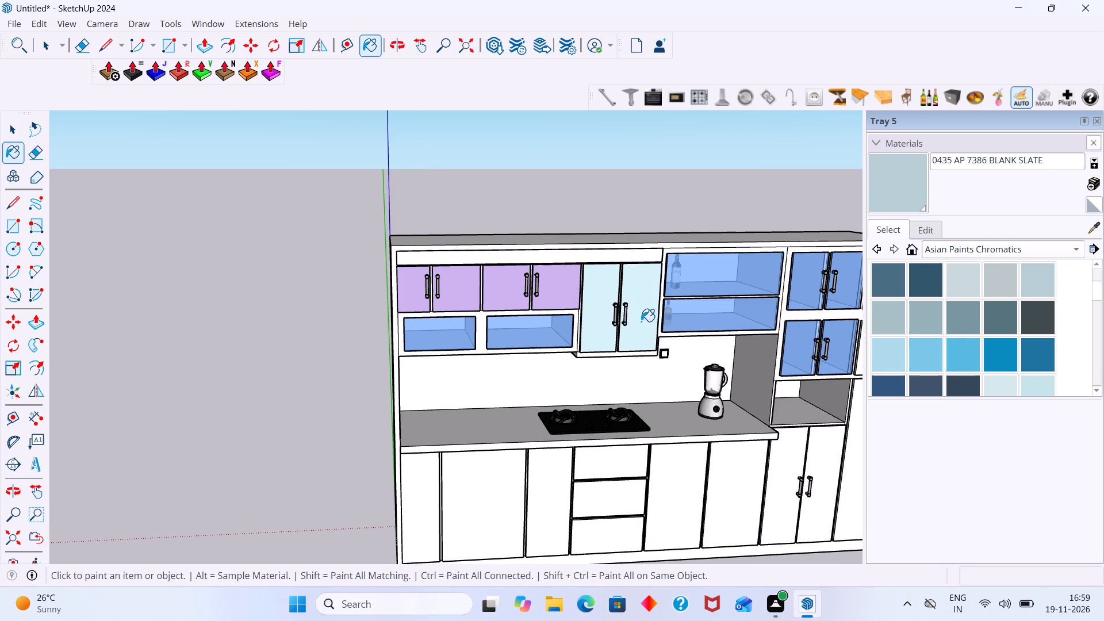
# Paint the two taller upper doors with 0466 AP 9679 Little Andaman-N.
pyautogui.scroll(-3, 987, 364)
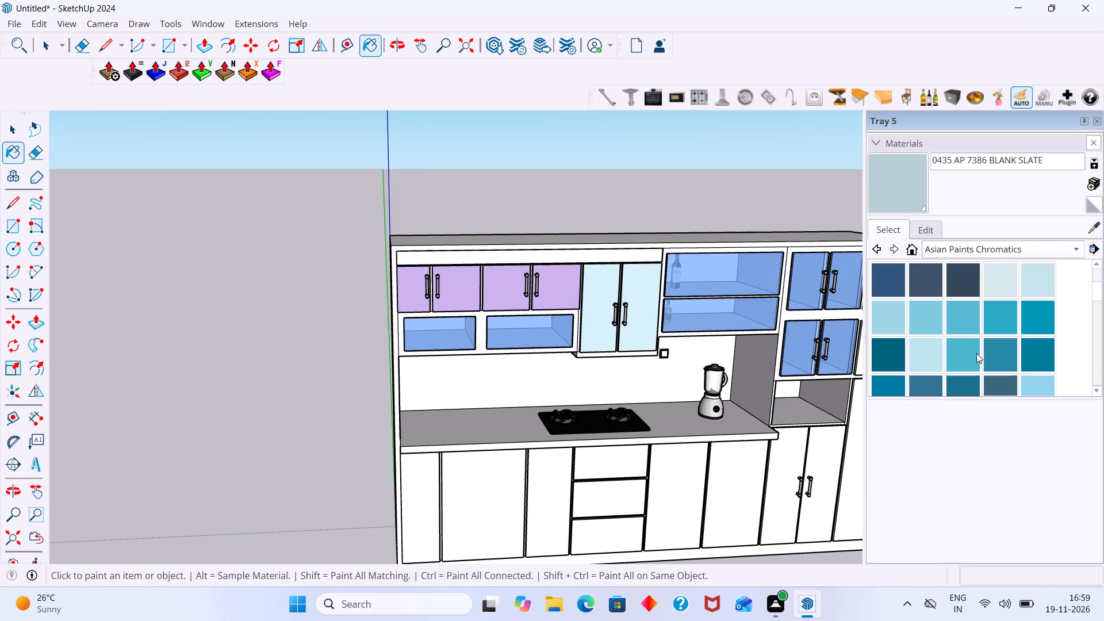
pyautogui.scroll(-2, 976, 351)
pyautogui.click(890, 357)
pyautogui.scroll(6, 635, 328)
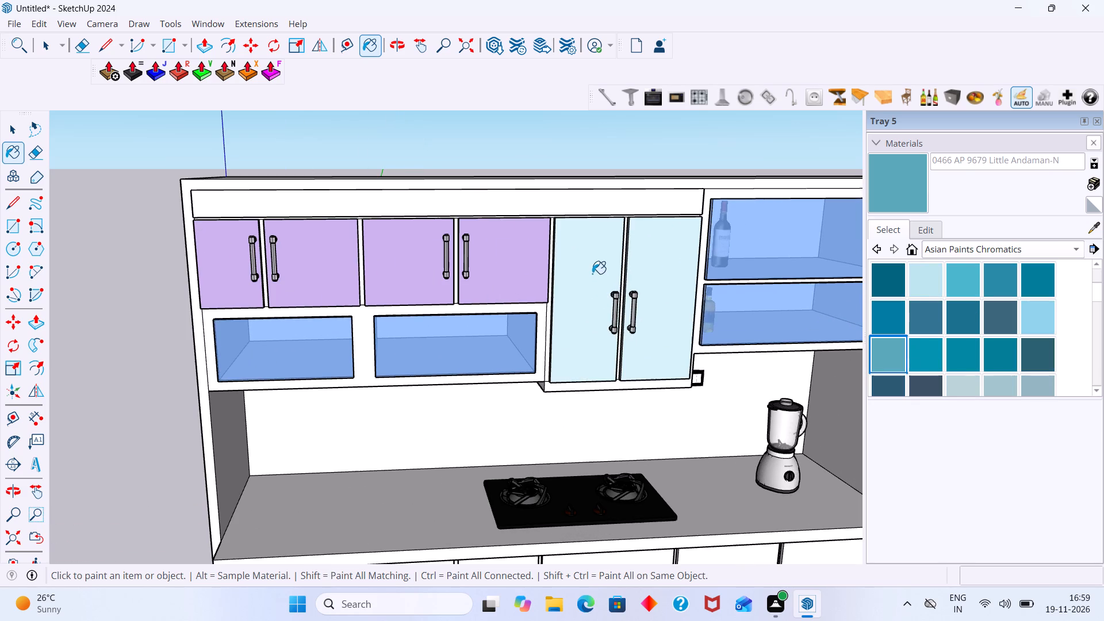
pyautogui.click(593, 270)
pyautogui.click(643, 266)
# Paint the narrow solid panel beside the tall unit's lower glass doors with Little Andaman-N.
pyautogui.scroll(-10, 645, 275)
pyautogui.moveTo(624, 323); pyautogui.dragTo(746, 324, button='middle')
pyautogui.scroll(2, 681, 303)
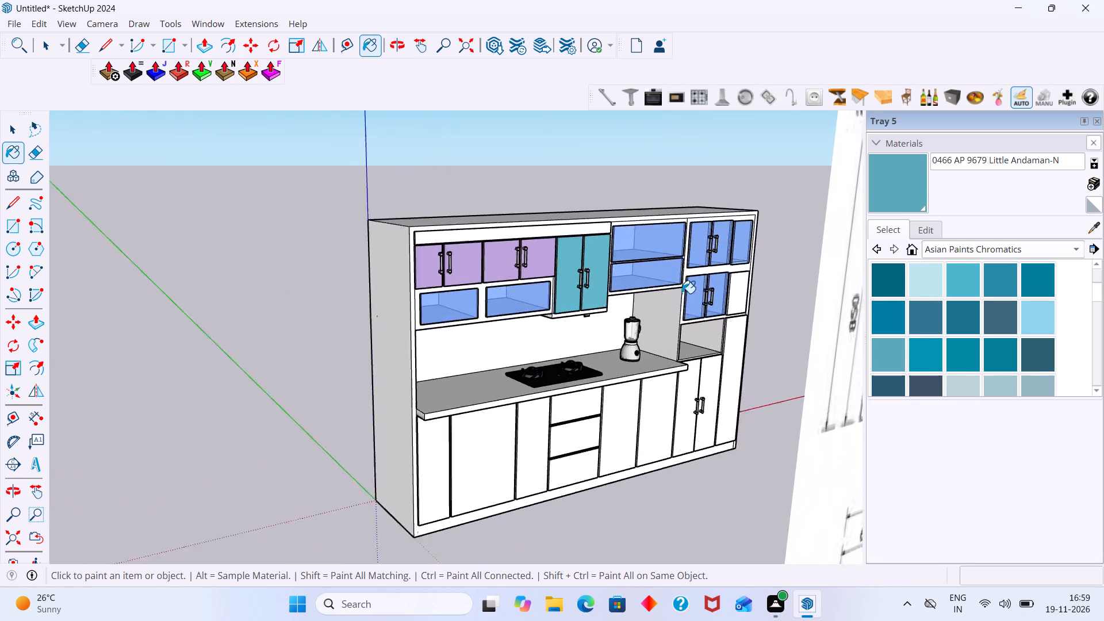
pyautogui.scroll(14, 682, 293)
pyautogui.scroll(-7, 749, 283)
pyautogui.scroll(2, 760, 280)
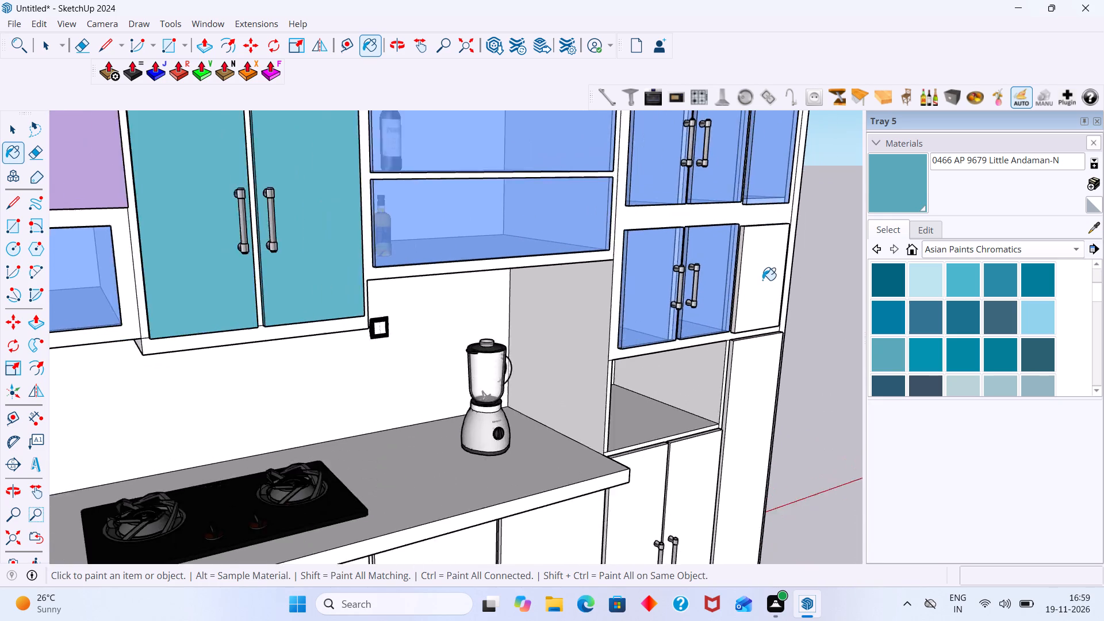
pyautogui.scroll(2, 762, 280)
pyautogui.click(765, 282)
pyautogui.scroll(-11, 765, 283)
pyautogui.moveTo(655, 419); pyautogui.dragTo(598, 418, button='middle')
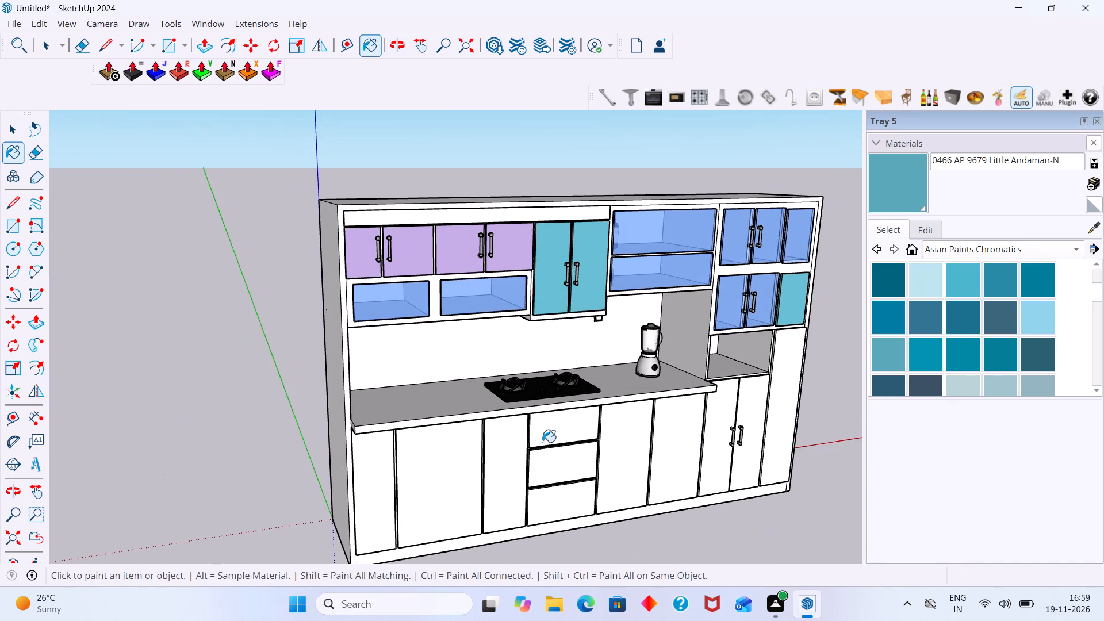
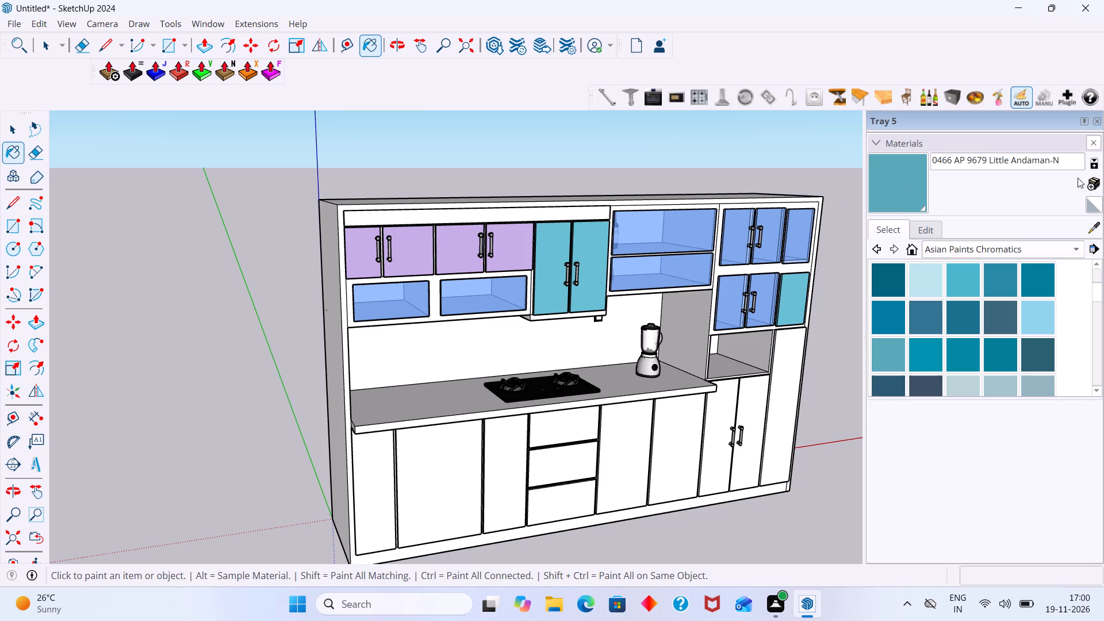
# Paint the three drawer fronts below the hob, inside the cabinet group, with 0466 AP 9679 Little Andaman-N.
pyautogui.scroll(2, 749, 415)
pyautogui.click(531, 432)
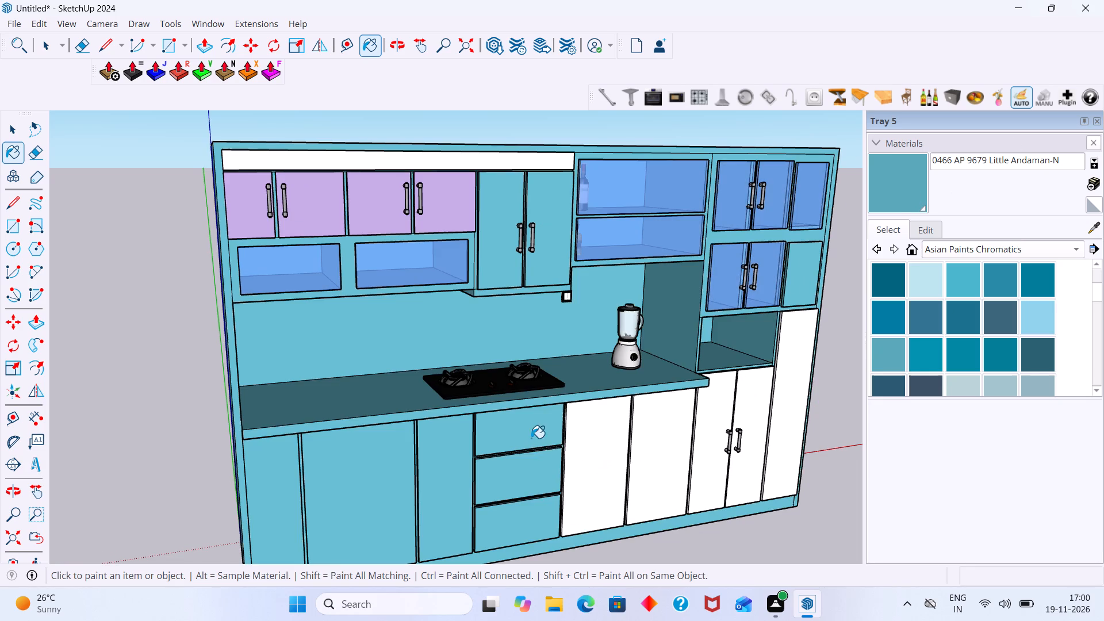
pyautogui.hotkey('ctrl', 'z')
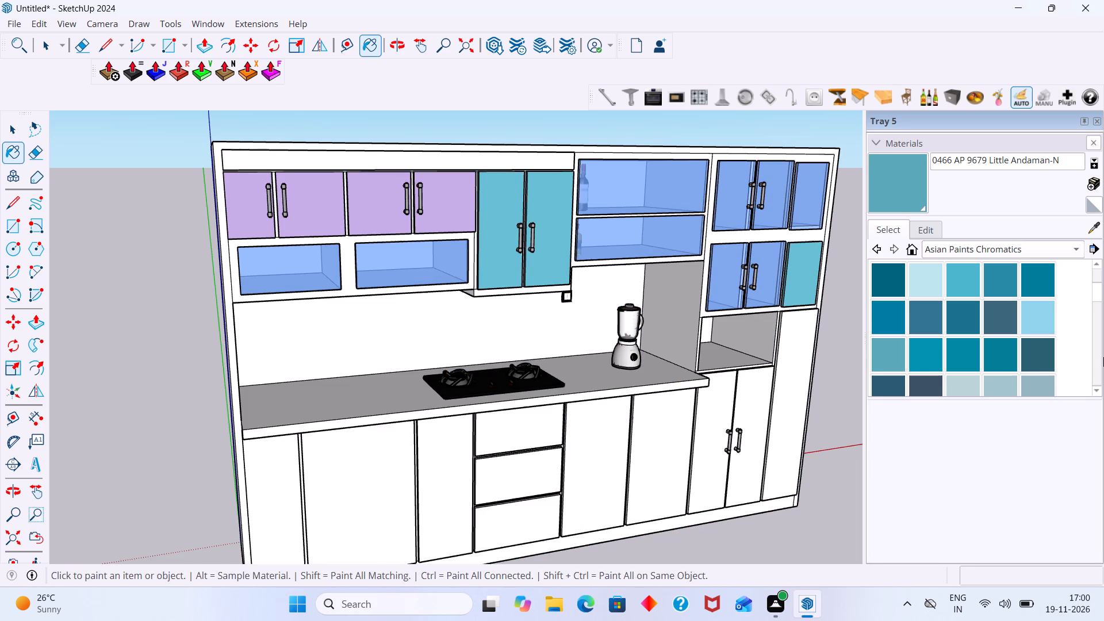
pyautogui.press('space')
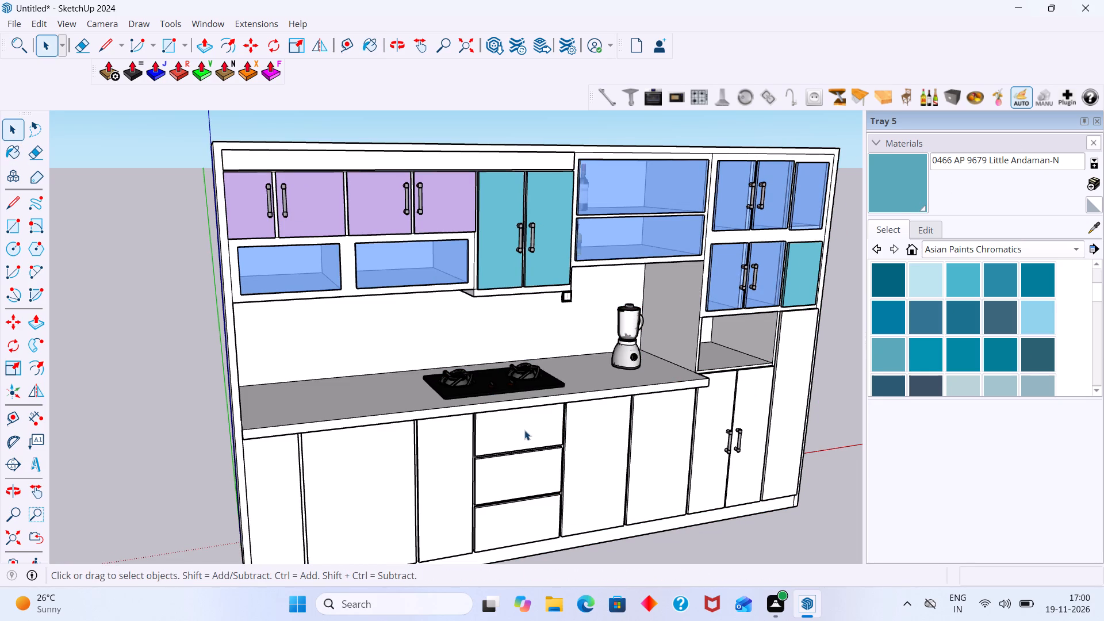
pyautogui.tripleClick(524, 430)
pyautogui.click(883, 200)
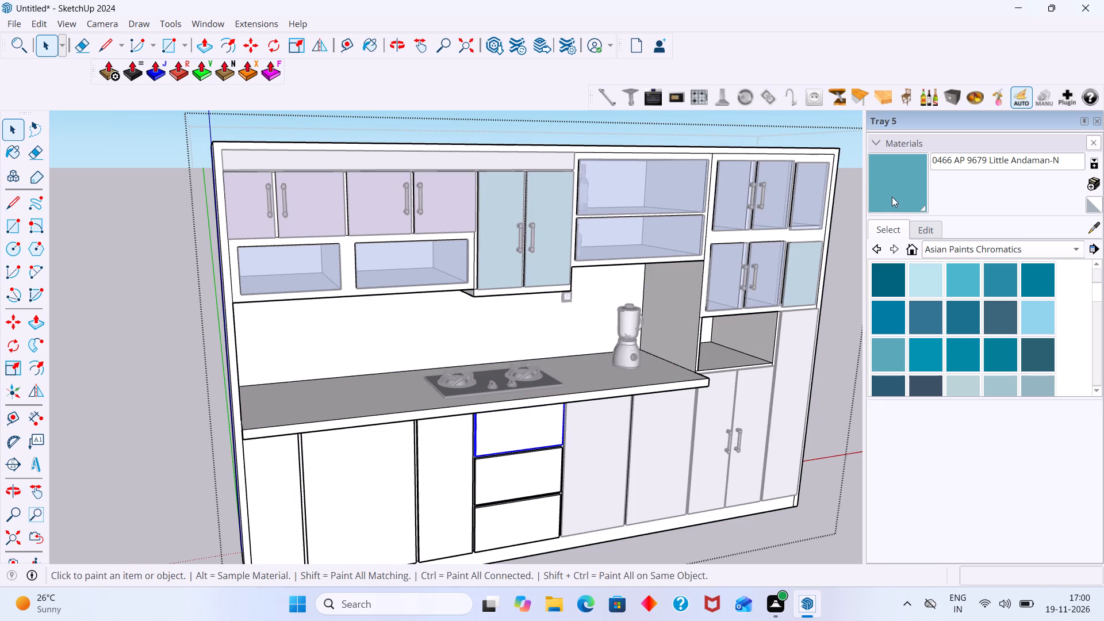
pyautogui.click(518, 430)
pyautogui.click(524, 479)
pyautogui.click(533, 510)
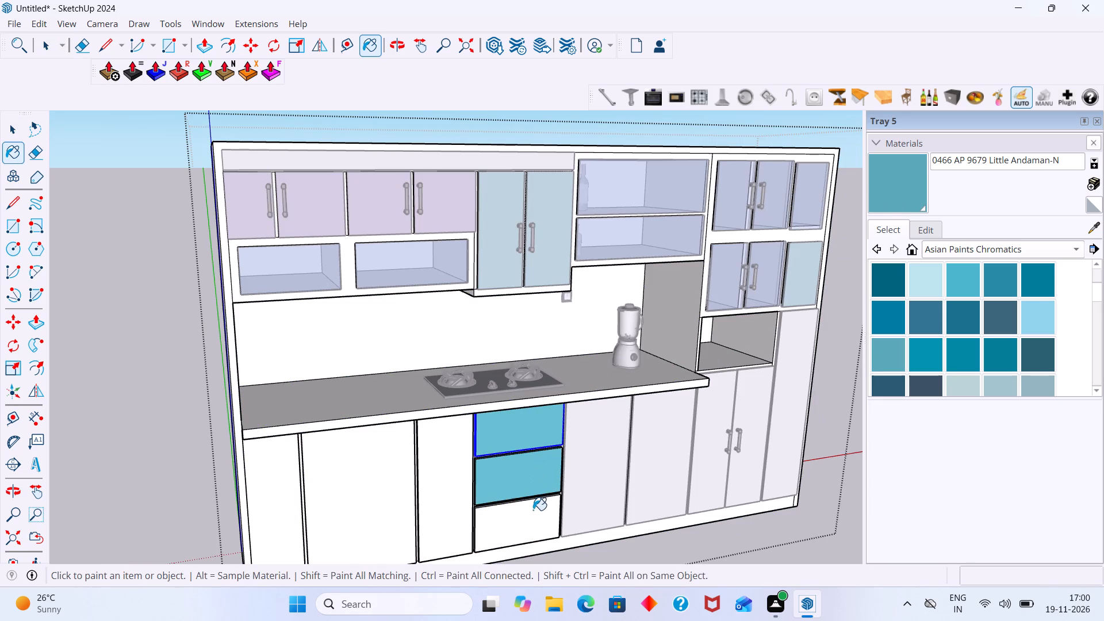
pyautogui.press('space')
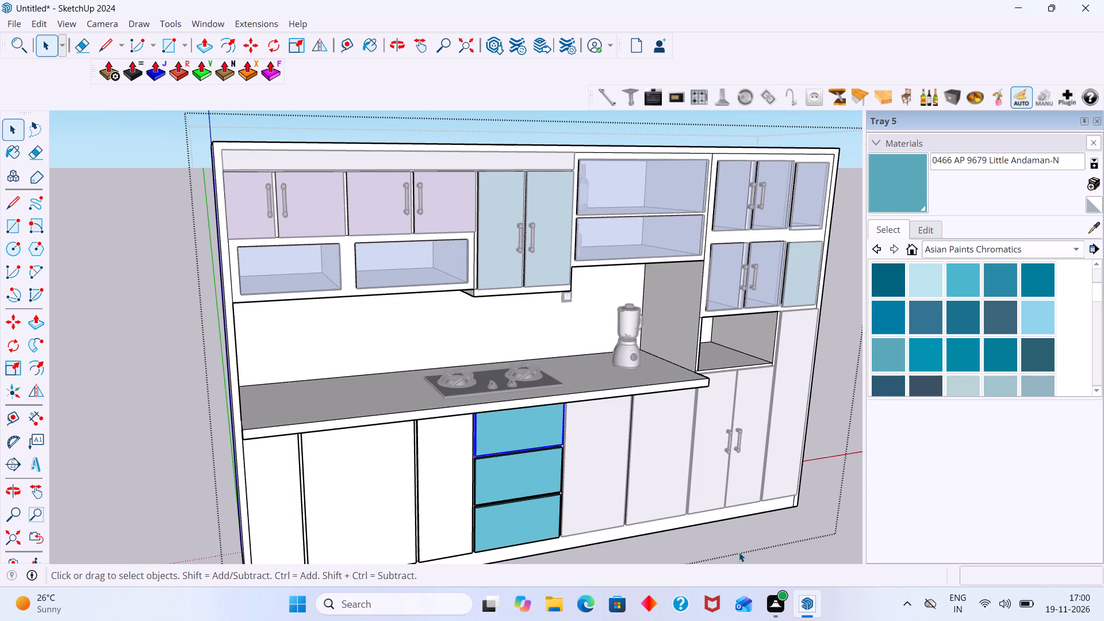
pyautogui.click(840, 550)
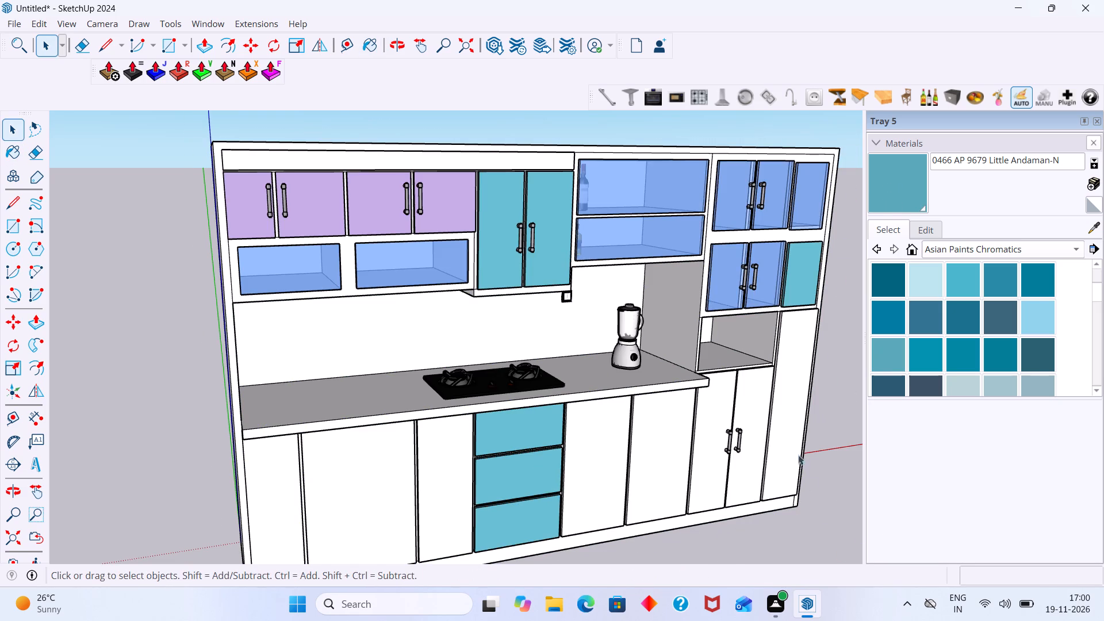
# Sample 0257 AP 9616 Wisteria Lane-N from a short upper door and paint the tall unit's long narrow lower panel with it.
pyautogui.scroll(2, 780, 390)
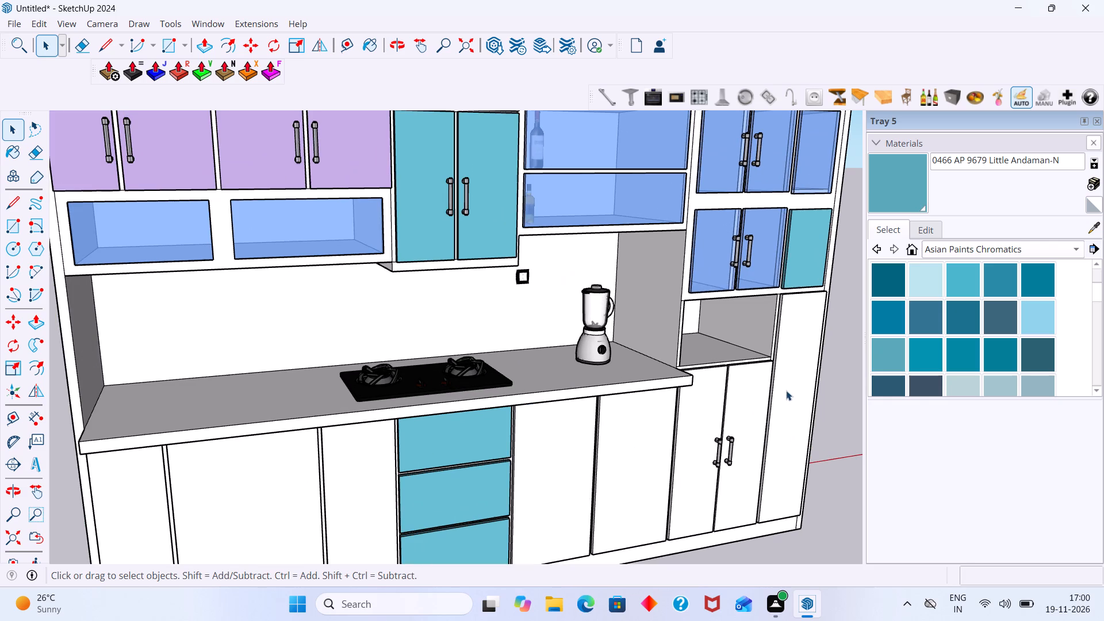
pyautogui.click(788, 389)
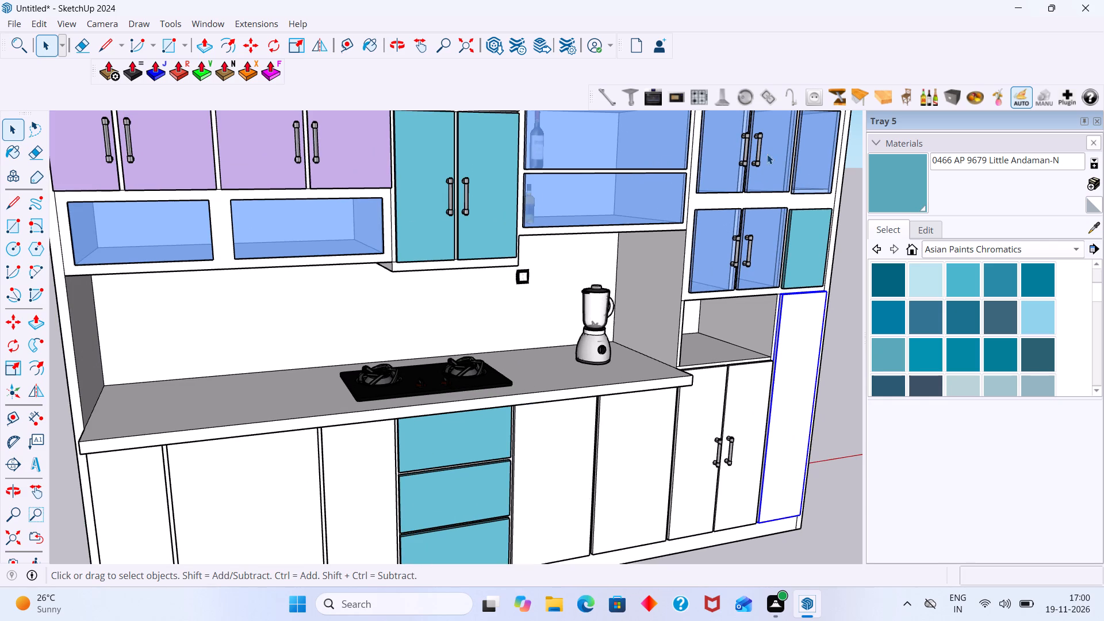
pyautogui.click(367, 162)
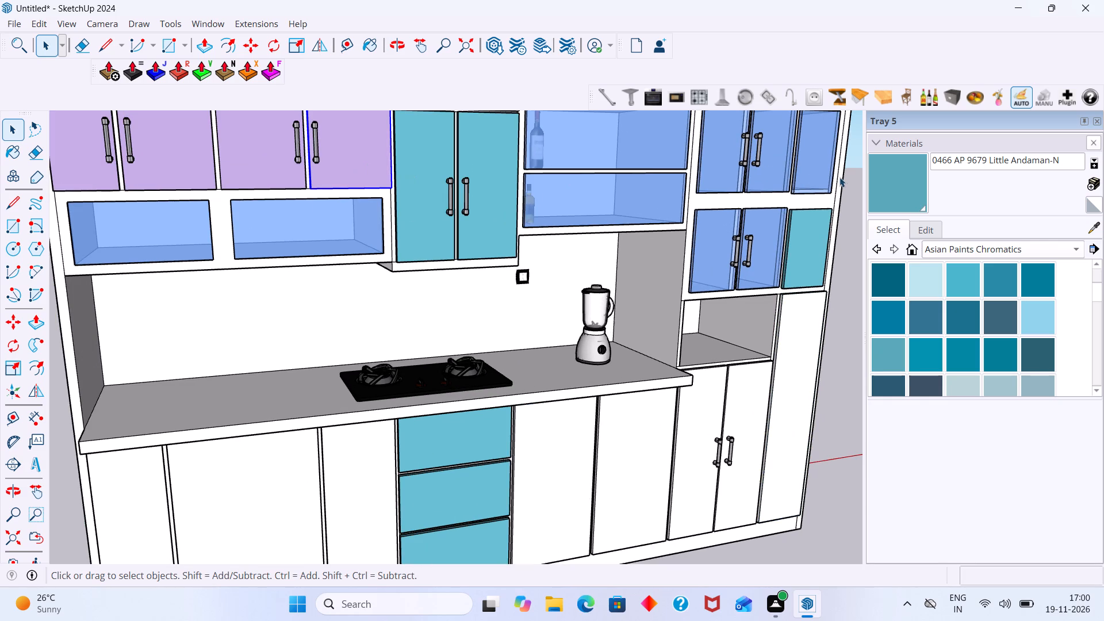
pyautogui.moveTo(1094, 227); pyautogui.dragTo(1088, 227)
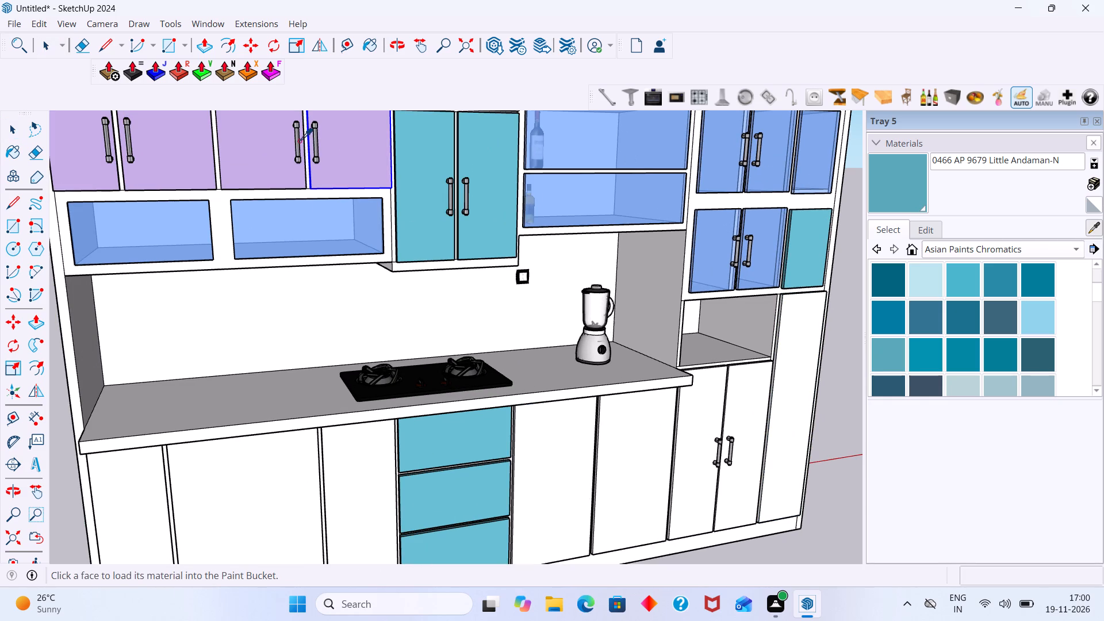
pyautogui.click(372, 149)
pyautogui.click(784, 360)
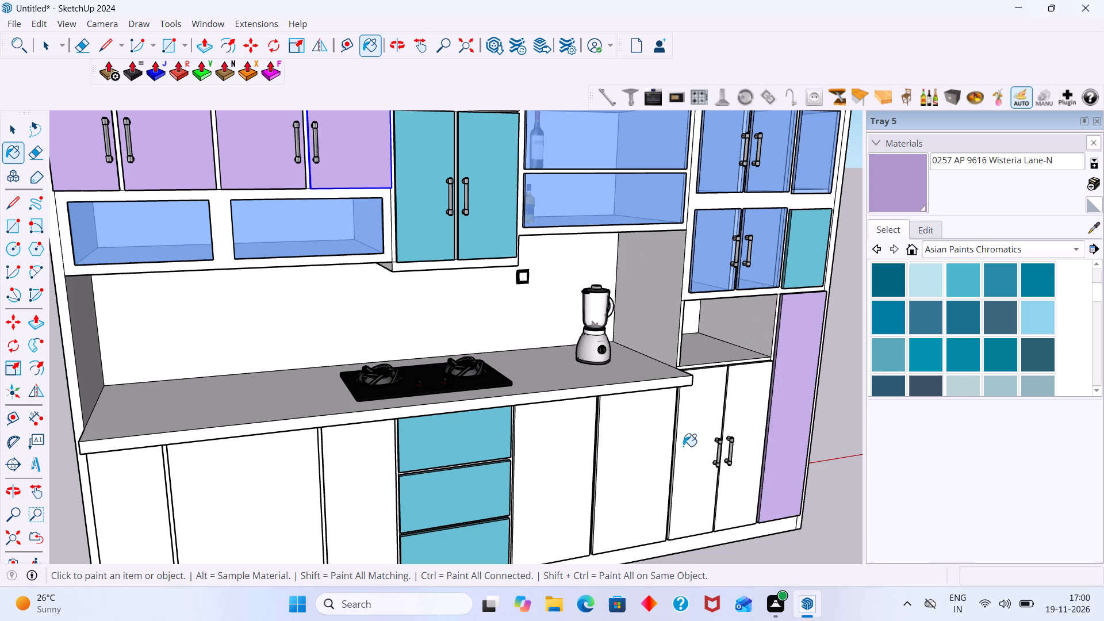
# Paint the two base cabinet doors between the drawers and the tall unit with Wisteria Lane-N.
pyautogui.scroll(1, 282, 480)
pyautogui.scroll(-5, 282, 480)
pyautogui.moveTo(328, 497); pyautogui.dragTo(308, 430, button='middle')
pyautogui.scroll(-6, 264, 473)
pyautogui.scroll(2, 387, 490)
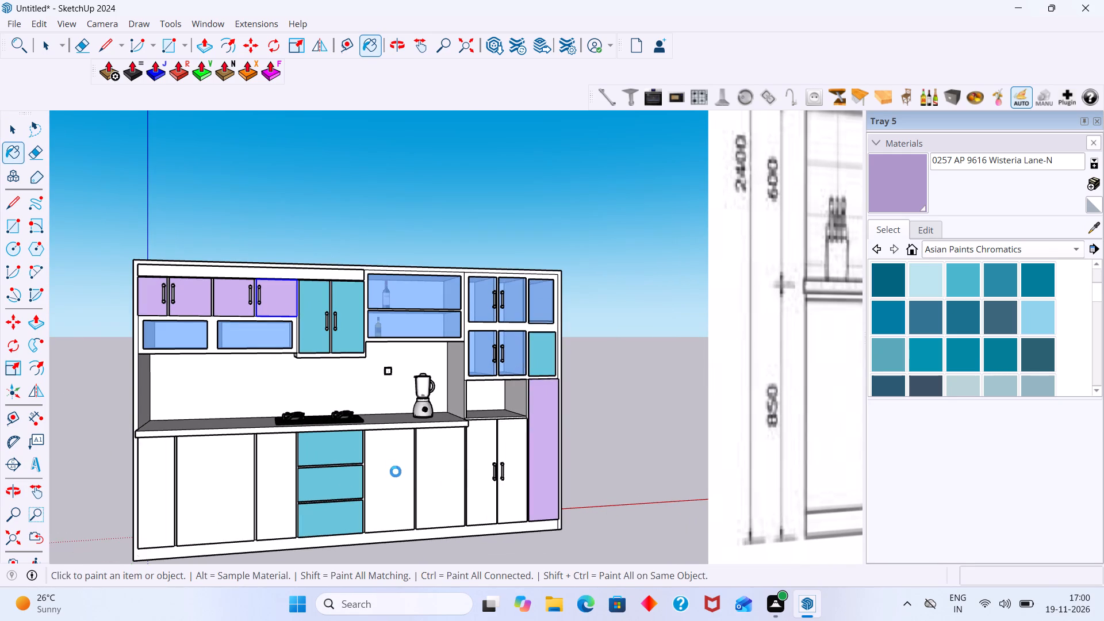
pyautogui.click(396, 471)
pyautogui.click(436, 464)
# Paint only the narrow base panel at the end opposite the tall unit, inside the cabinet group, with Wisteria Lane-N.
pyautogui.scroll(2, 180, 473)
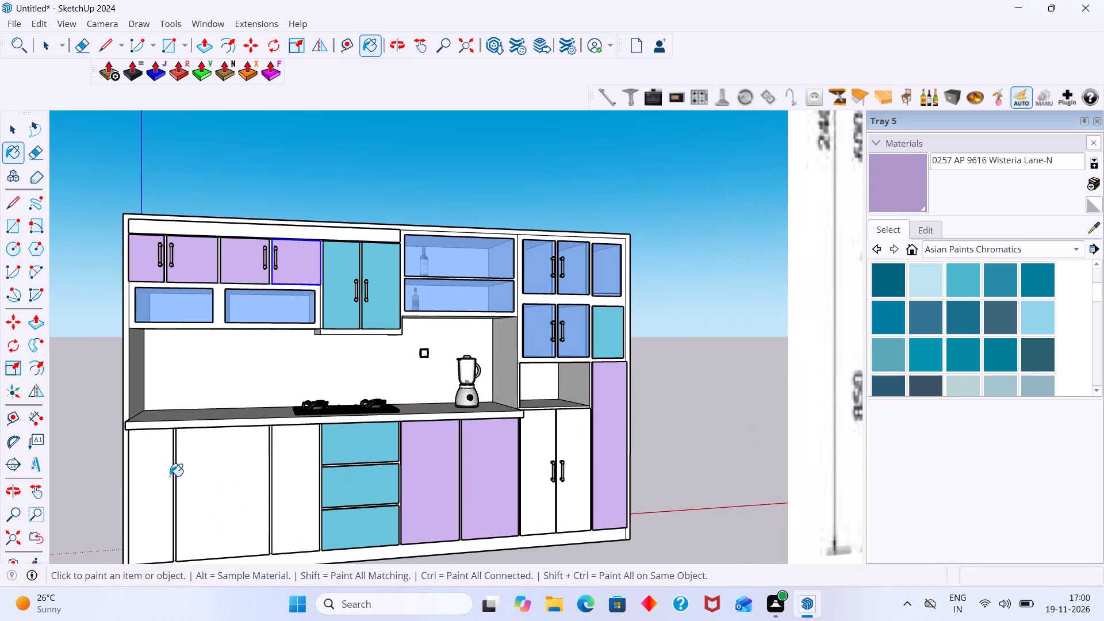
pyautogui.click(162, 476)
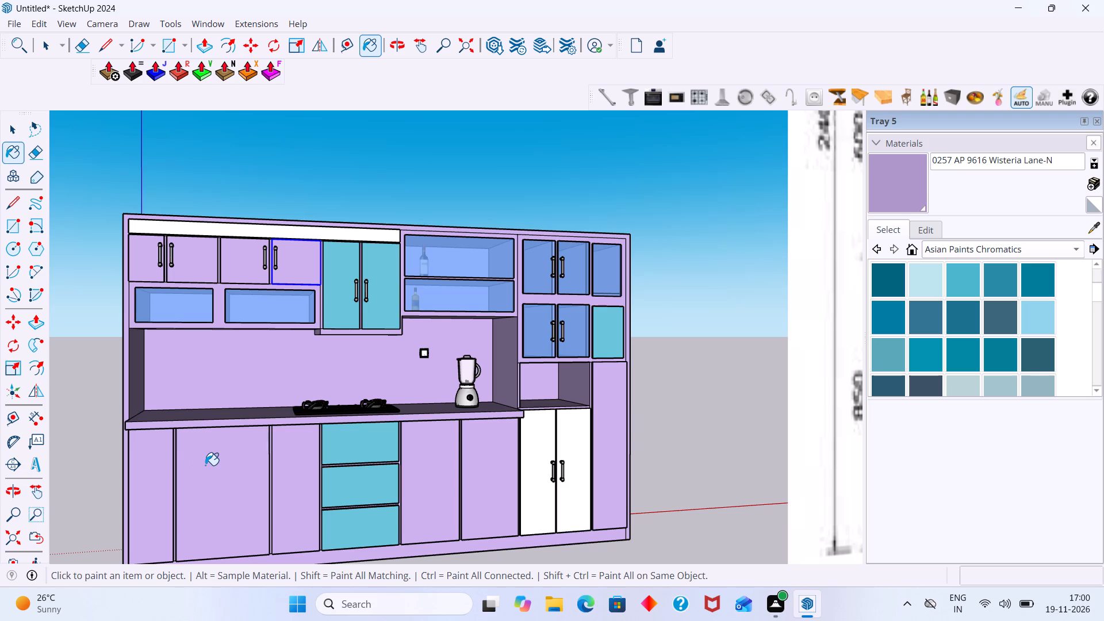
pyautogui.hotkey('ctrl', 'z')
pyautogui.press('space')
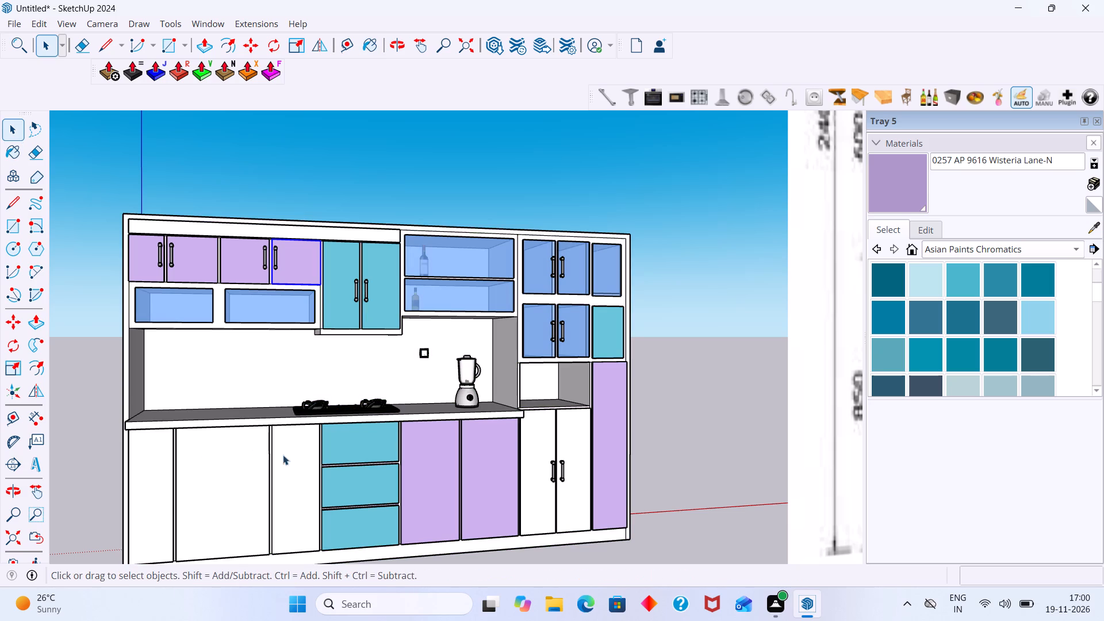
pyautogui.click(161, 497)
pyautogui.doubleClick(161, 497)
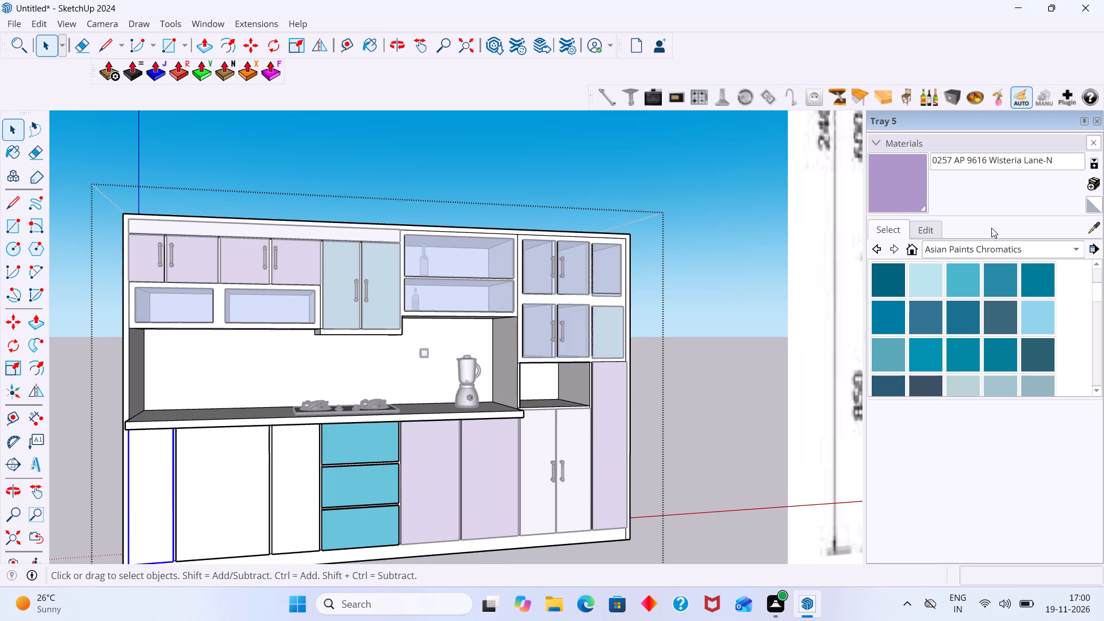
pyautogui.click(887, 170)
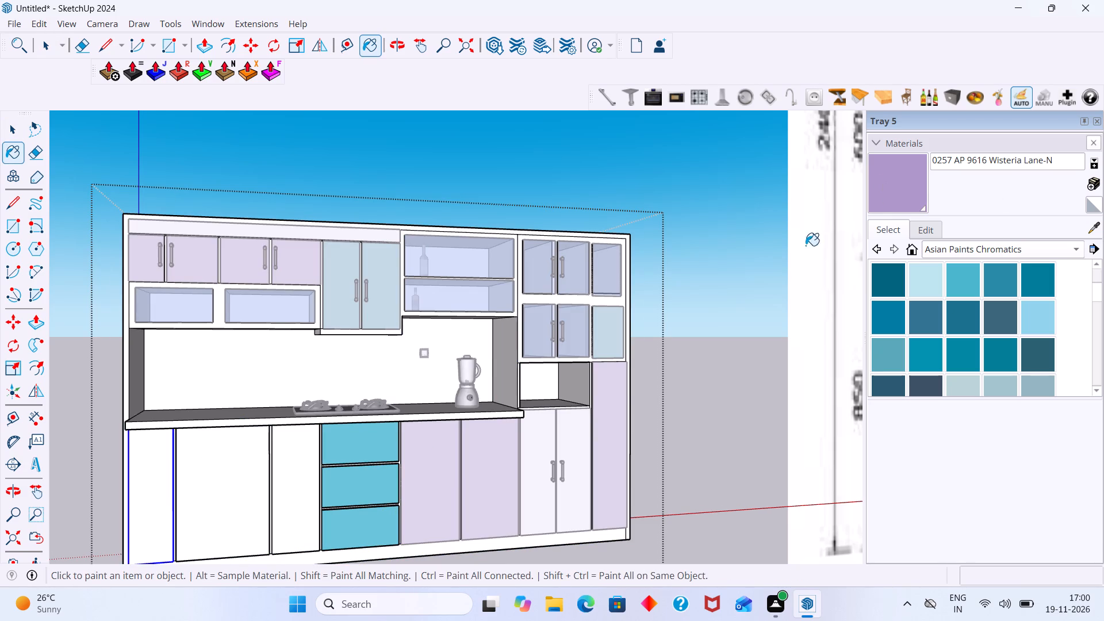
pyautogui.click(166, 461)
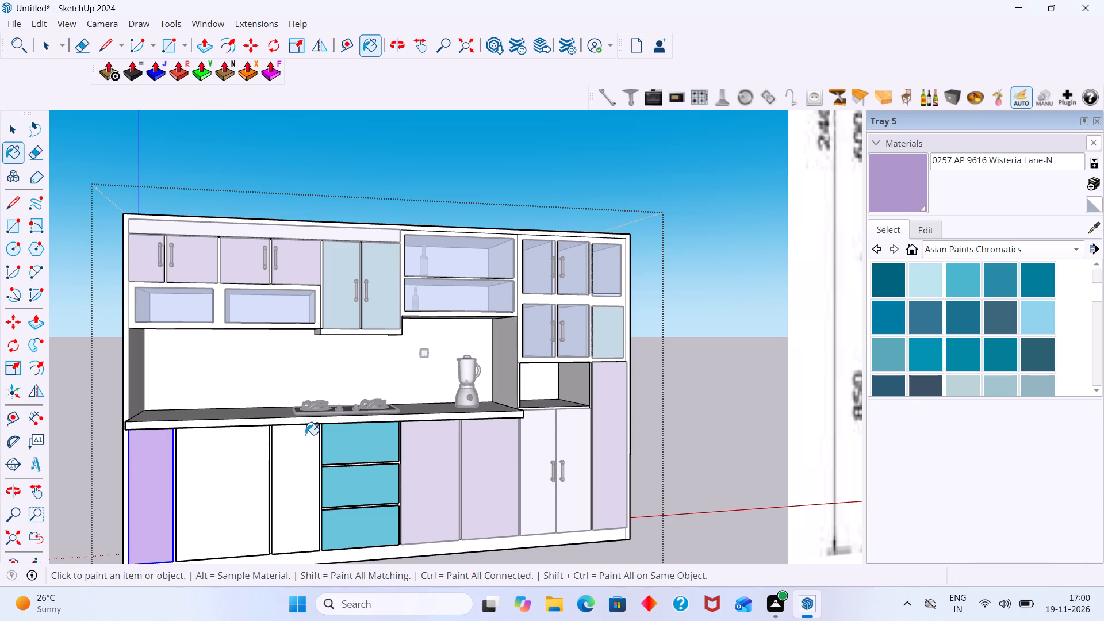
pyautogui.press('space')
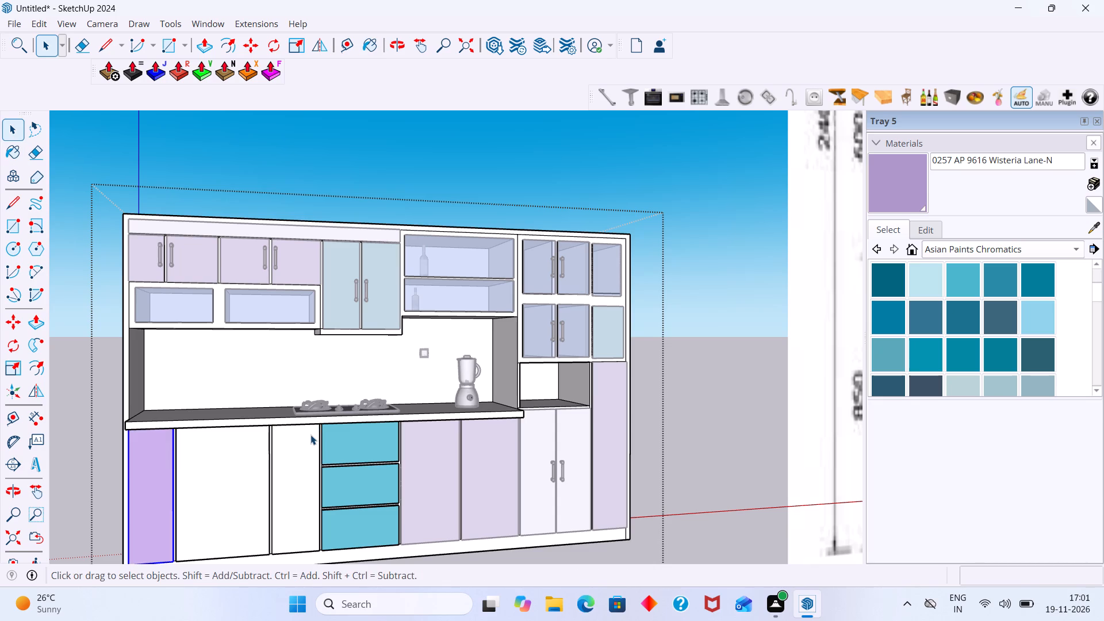
pyautogui.click(726, 352)
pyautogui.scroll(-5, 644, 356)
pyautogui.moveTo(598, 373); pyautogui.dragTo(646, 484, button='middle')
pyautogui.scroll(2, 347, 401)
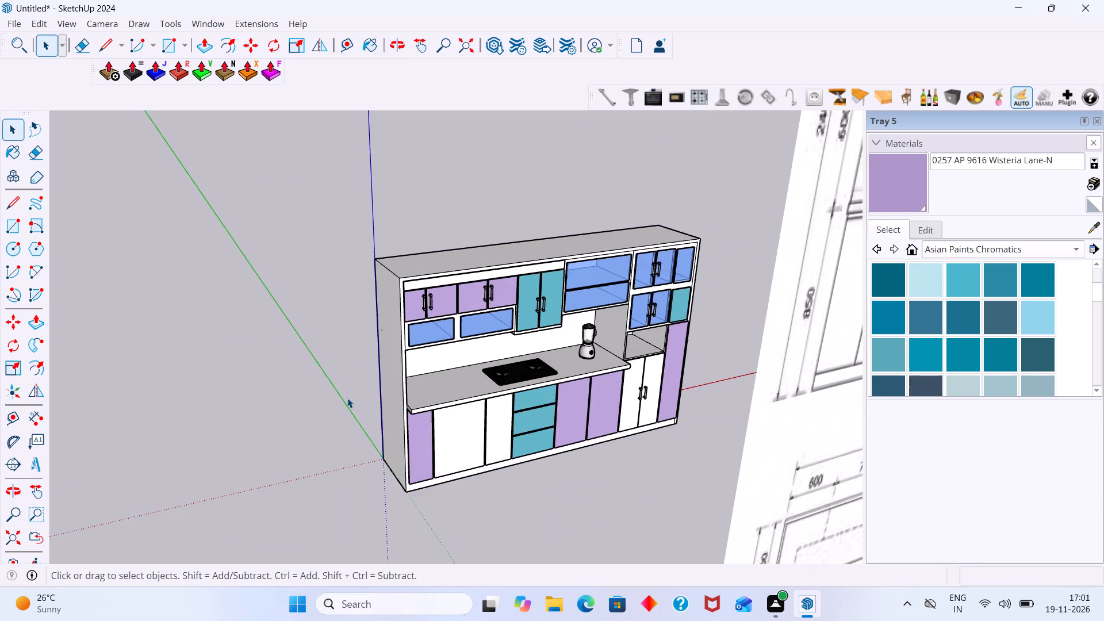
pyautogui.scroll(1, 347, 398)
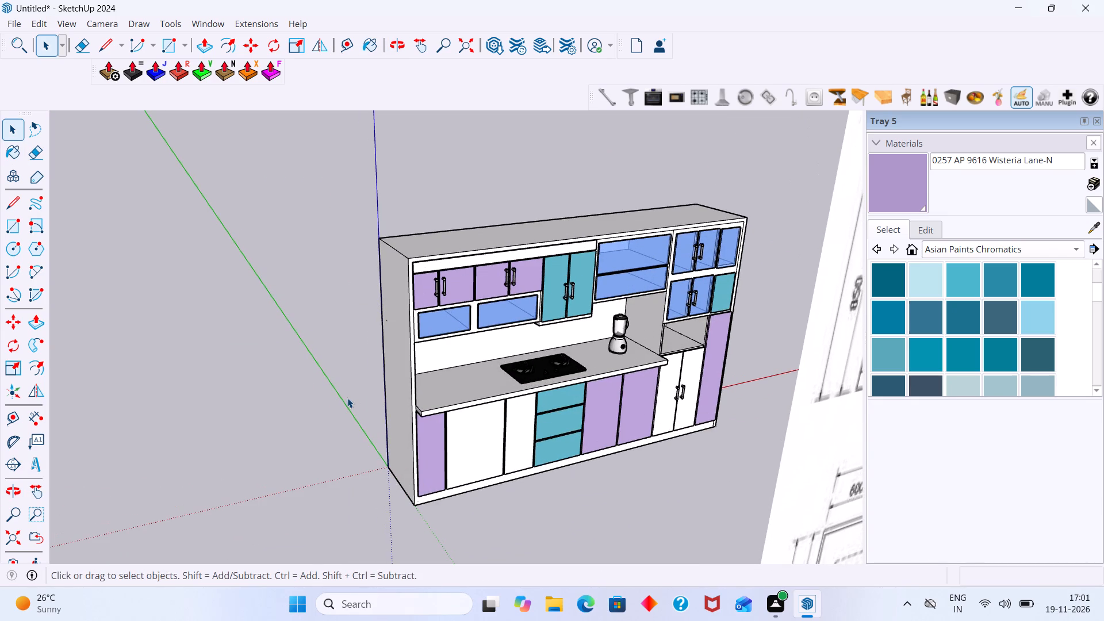
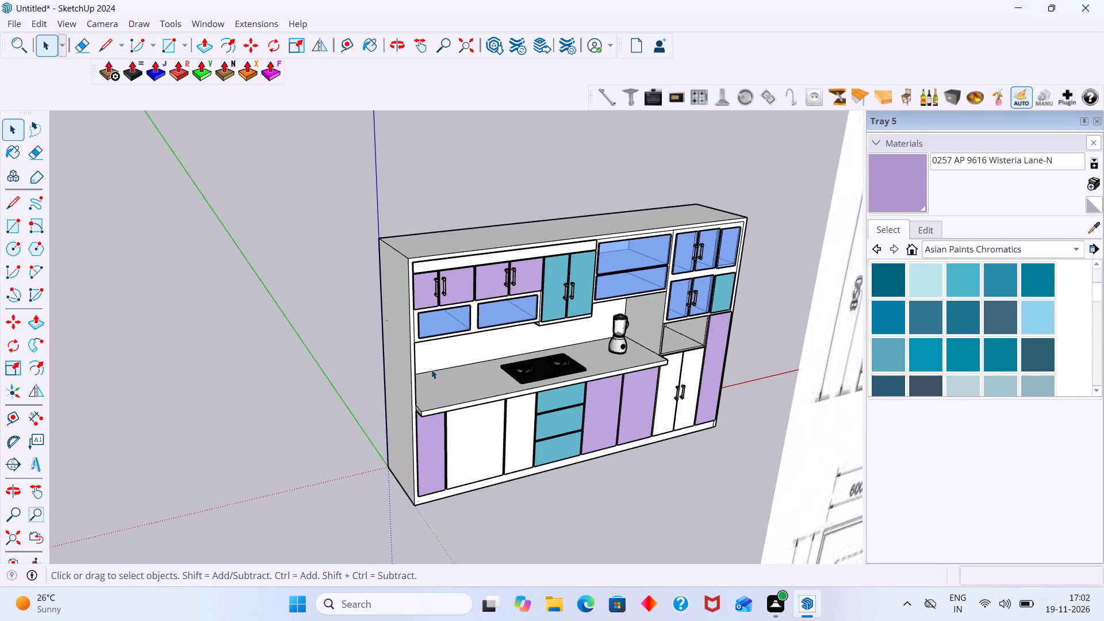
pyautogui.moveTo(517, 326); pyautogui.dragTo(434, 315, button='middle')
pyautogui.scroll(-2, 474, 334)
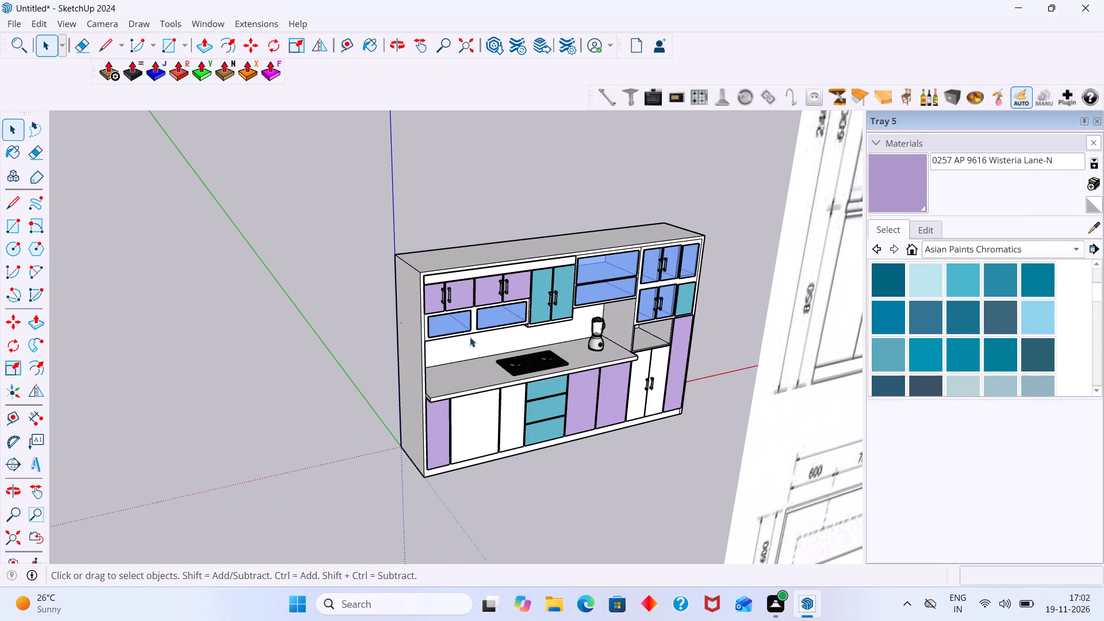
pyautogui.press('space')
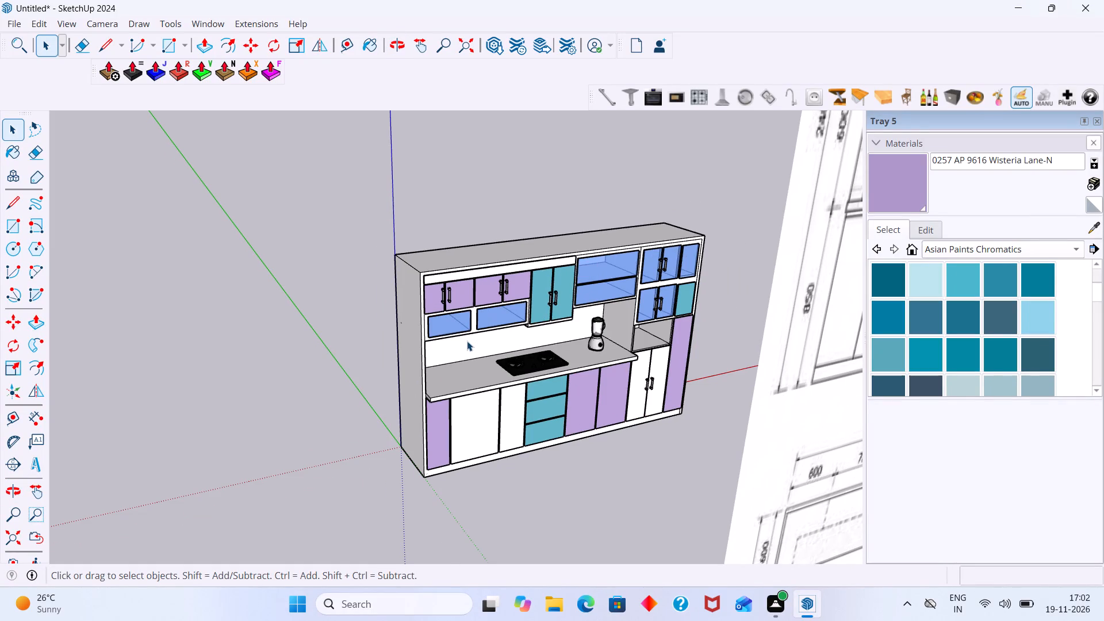
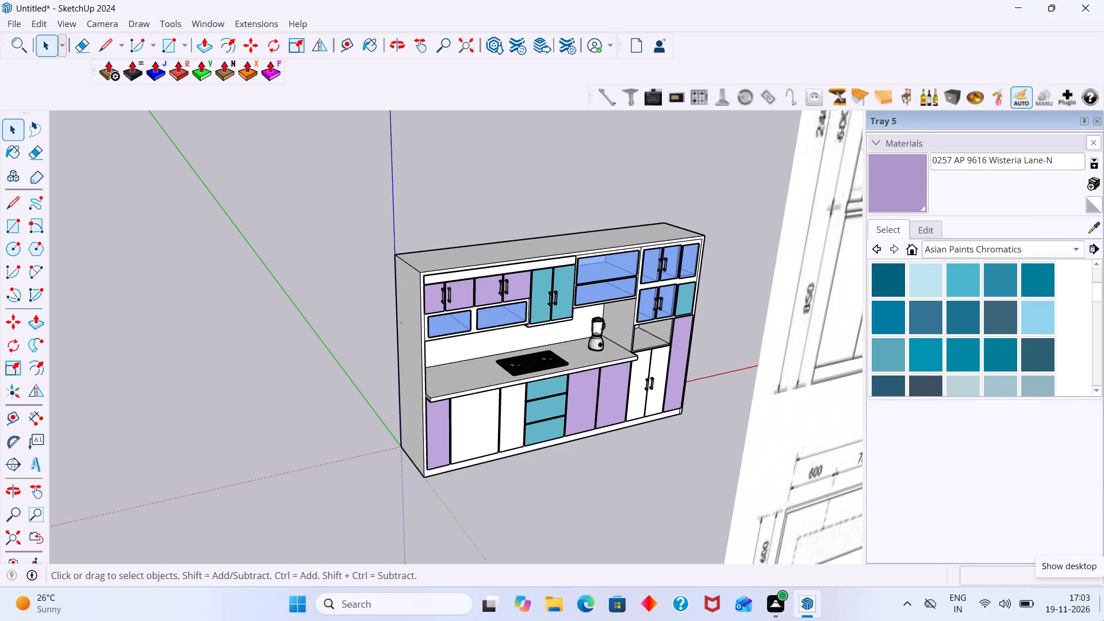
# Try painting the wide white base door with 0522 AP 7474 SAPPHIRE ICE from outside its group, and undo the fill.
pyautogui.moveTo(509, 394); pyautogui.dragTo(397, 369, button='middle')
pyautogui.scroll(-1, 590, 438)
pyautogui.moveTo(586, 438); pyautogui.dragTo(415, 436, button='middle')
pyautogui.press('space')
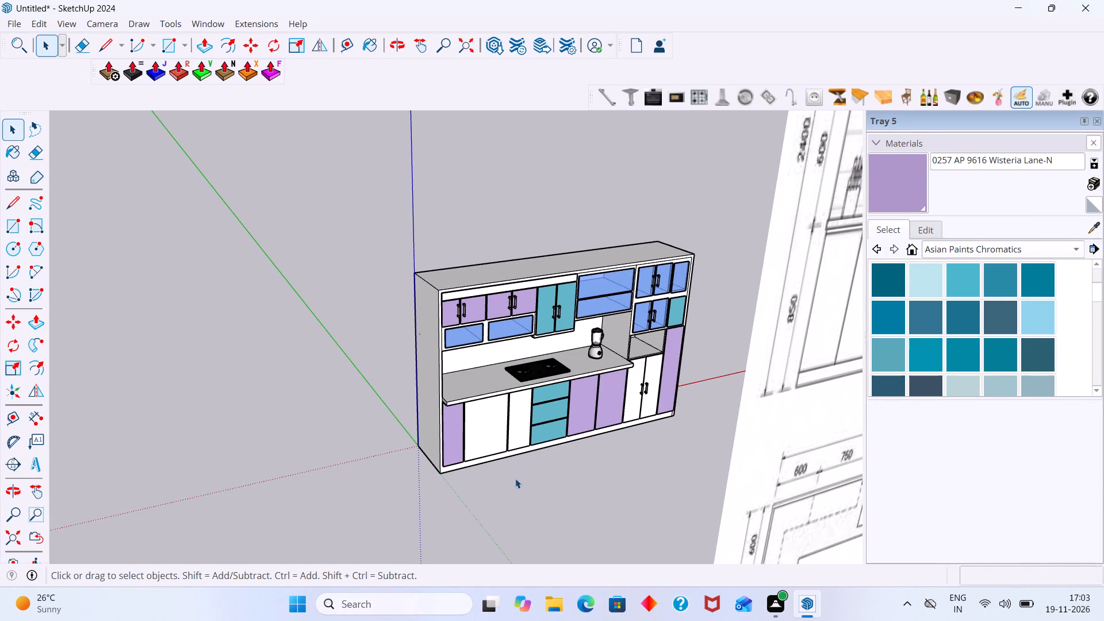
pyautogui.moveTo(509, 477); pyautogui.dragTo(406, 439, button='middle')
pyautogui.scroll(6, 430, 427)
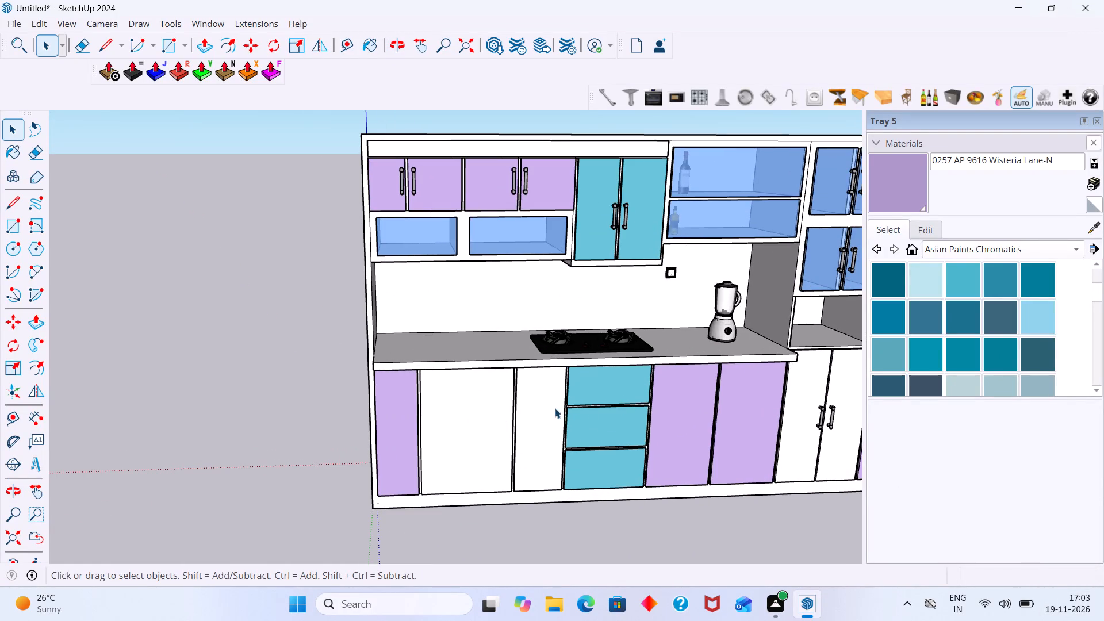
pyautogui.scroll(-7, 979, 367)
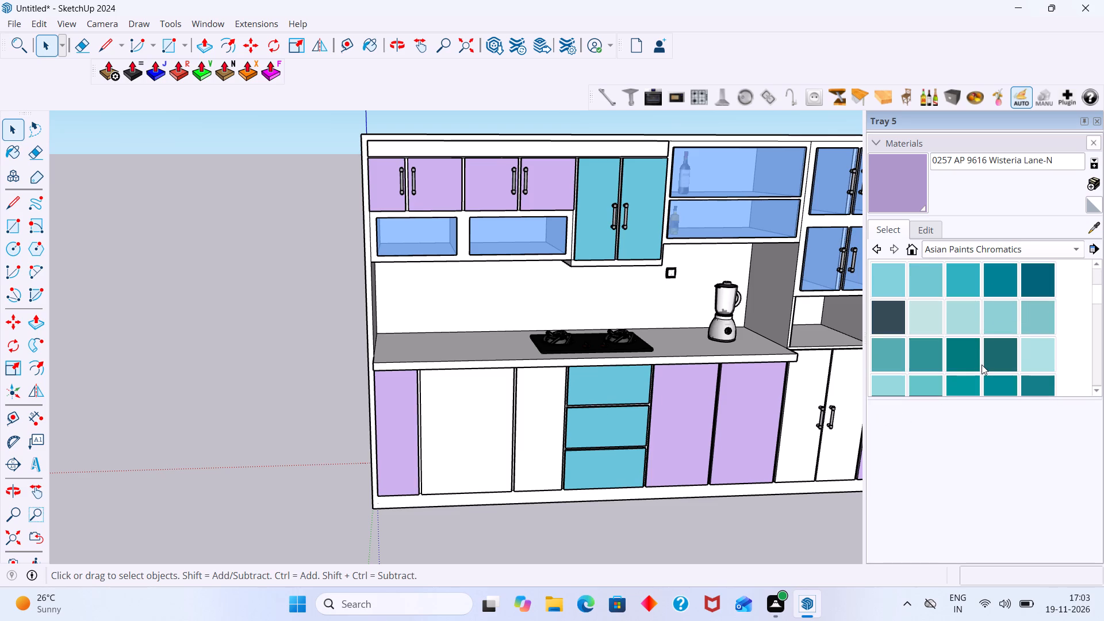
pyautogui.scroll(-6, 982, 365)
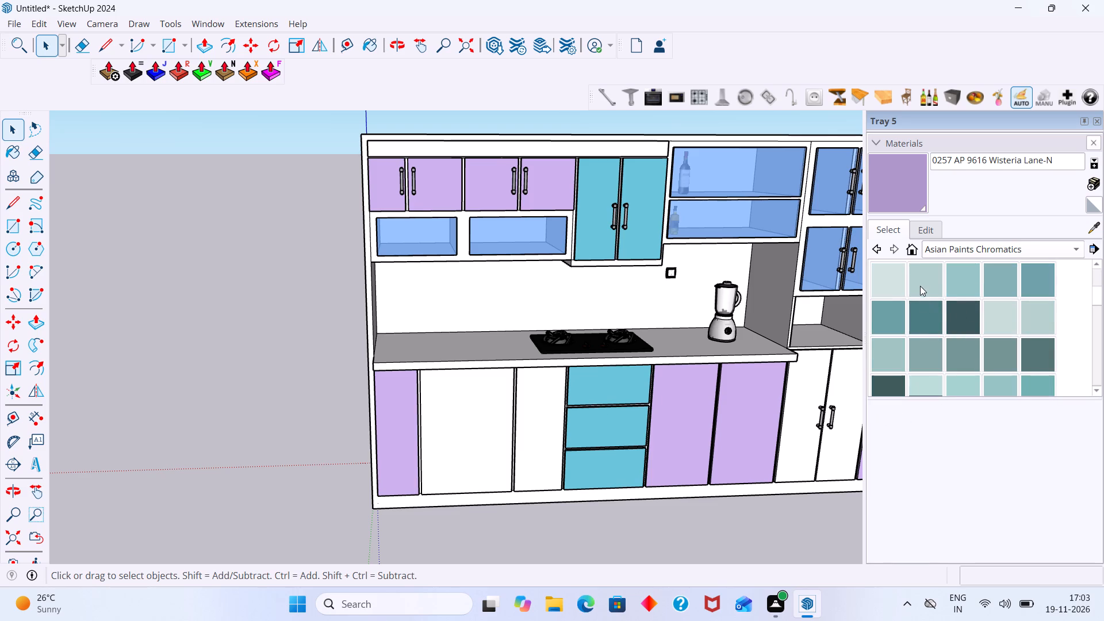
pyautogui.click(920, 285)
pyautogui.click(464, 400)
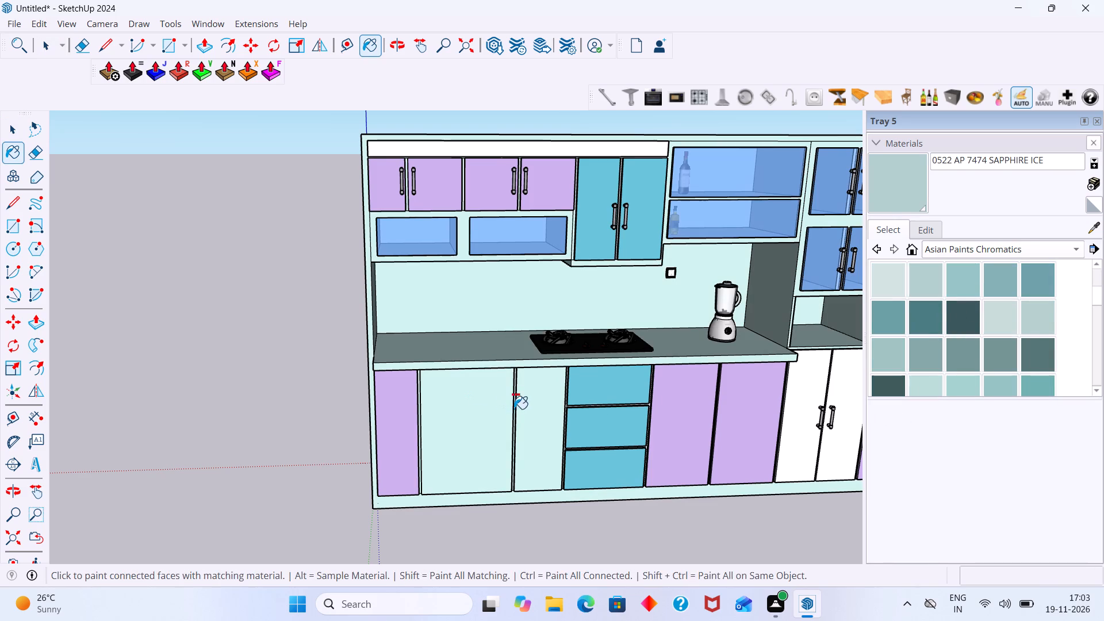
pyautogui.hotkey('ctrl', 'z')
# Inside the cabinet group, paint the two white base doors beside the drawers with 0522 AP 7474 SAPPHIRE ICE, and exit the group.
pyautogui.press('space')
pyautogui.click(477, 412)
pyautogui.doubleClick(488, 417)
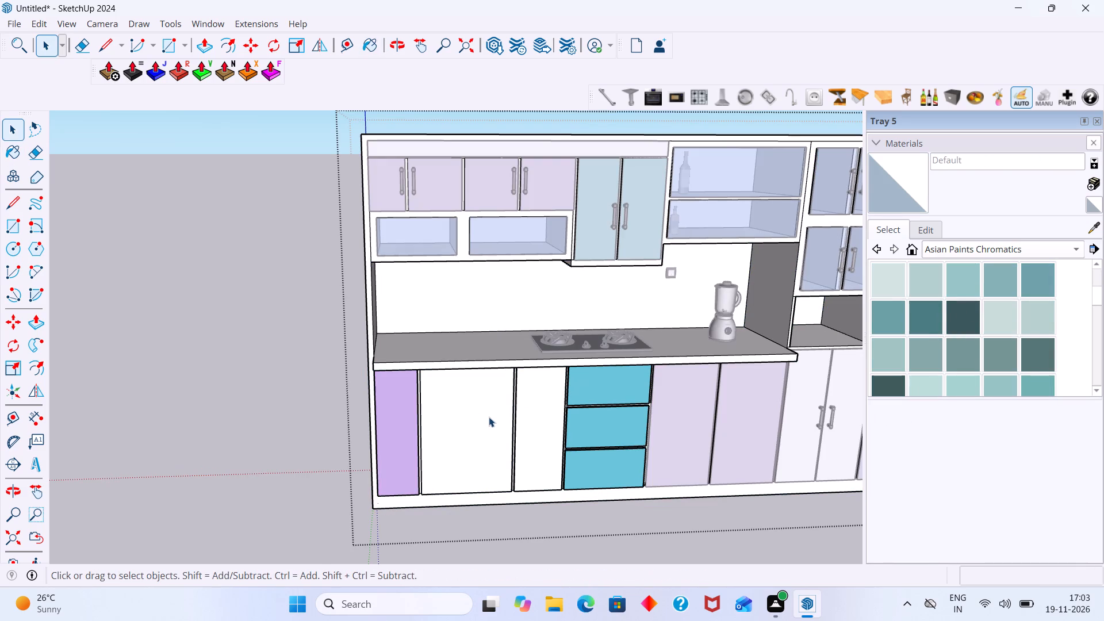
pyautogui.click(489, 417)
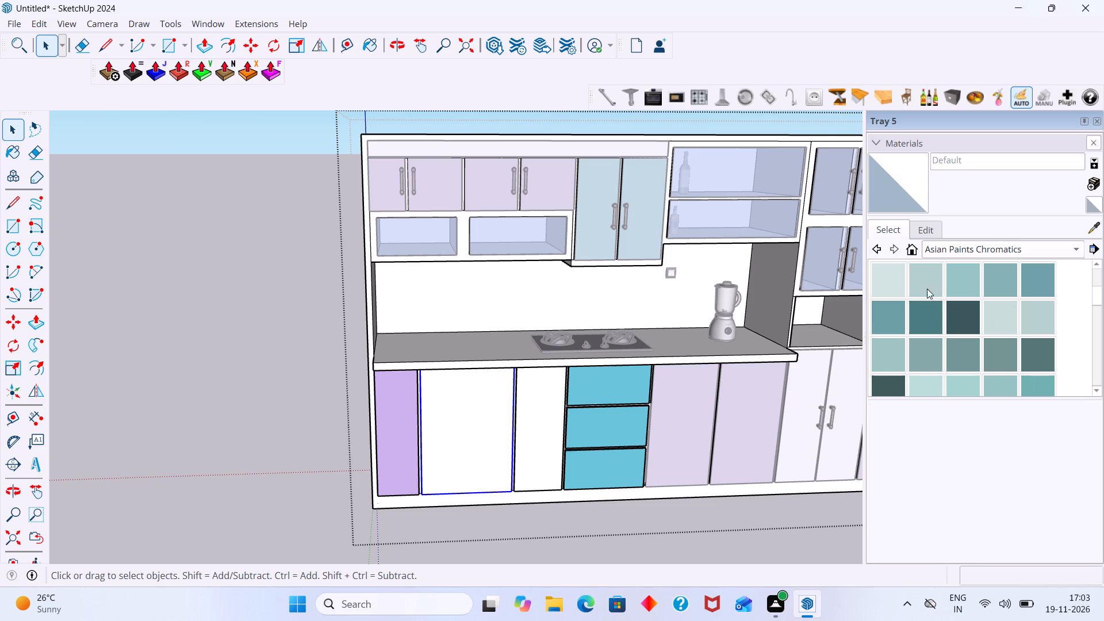
pyautogui.click(927, 284)
pyautogui.click(473, 405)
pyautogui.click(527, 404)
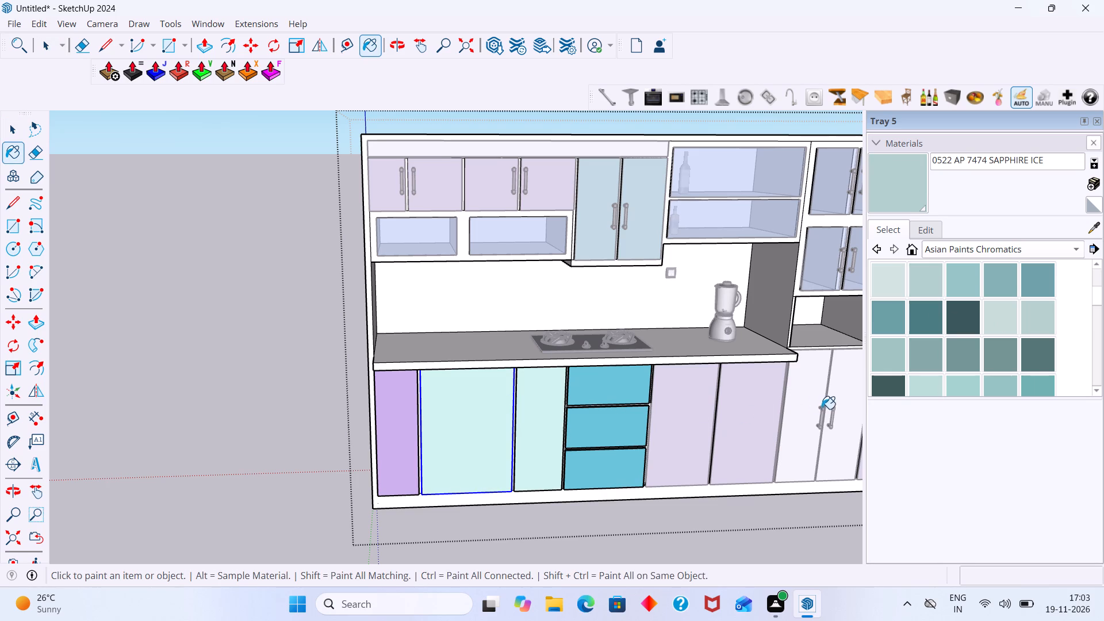
pyautogui.click(810, 396)
pyautogui.press('space')
pyautogui.scroll(-6, 799, 411)
pyautogui.click(779, 482)
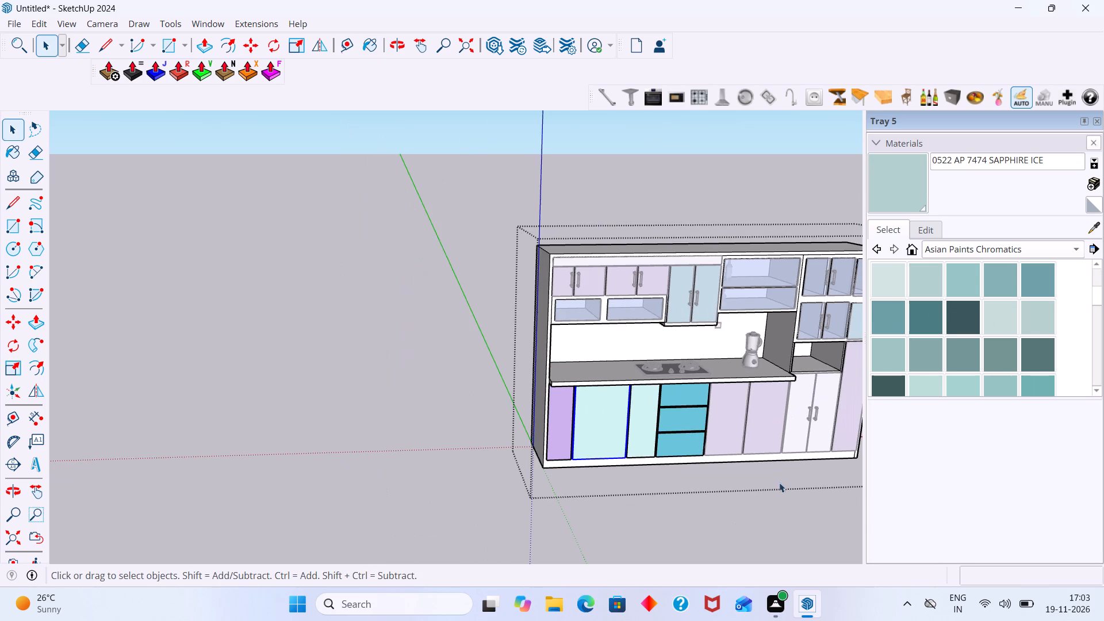
pyautogui.scroll(-1, 768, 475)
pyautogui.keyDown('shift'); pyautogui.moveTo(765, 471); pyautogui.dragTo(560, 424, button='middle'); pyautogui.keyUp('shift')
pyautogui.click(722, 390)
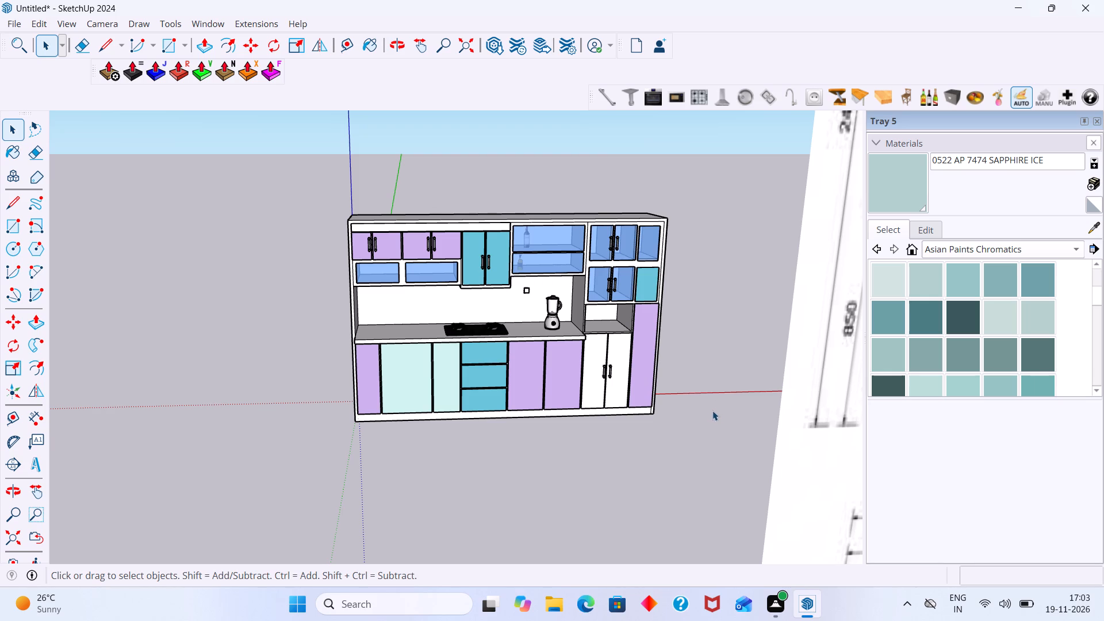
# Paint the two white handled doors at the base of the tall unit with 0522 AP 7474 SAPPHIRE ICE.
pyautogui.scroll(11, 683, 416)
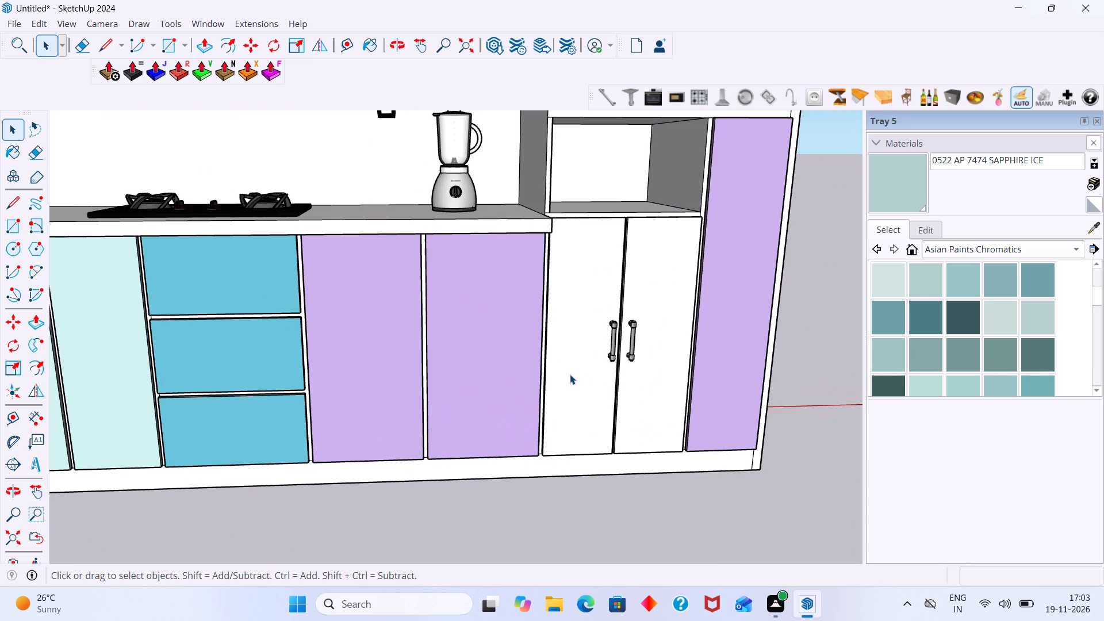
pyautogui.click(570, 374)
pyautogui.click(887, 200)
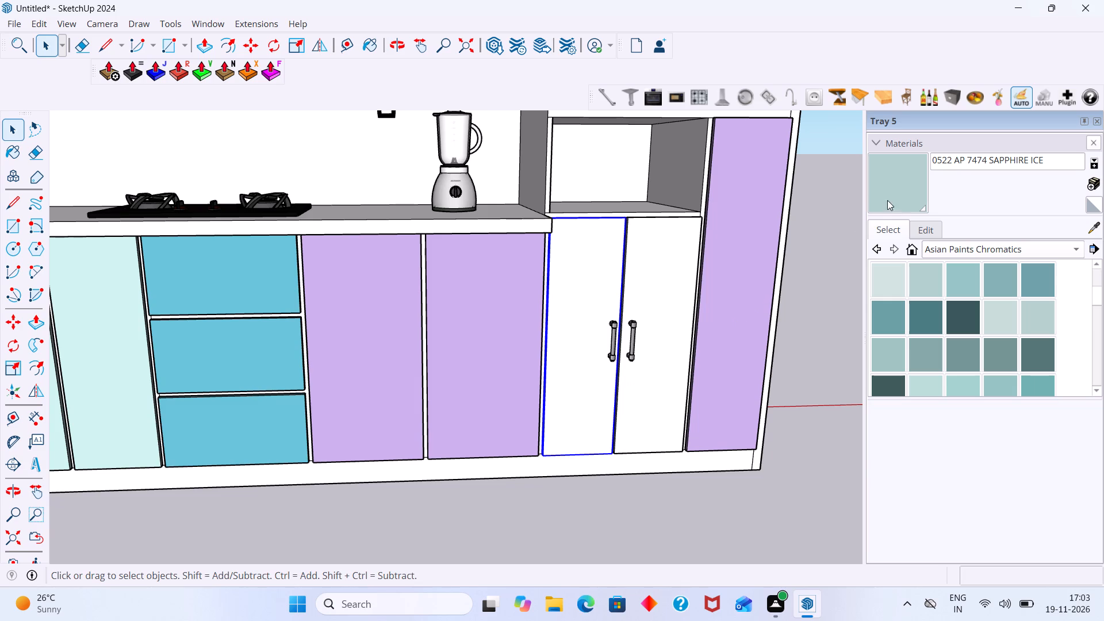
pyautogui.click(591, 314)
pyautogui.click(650, 304)
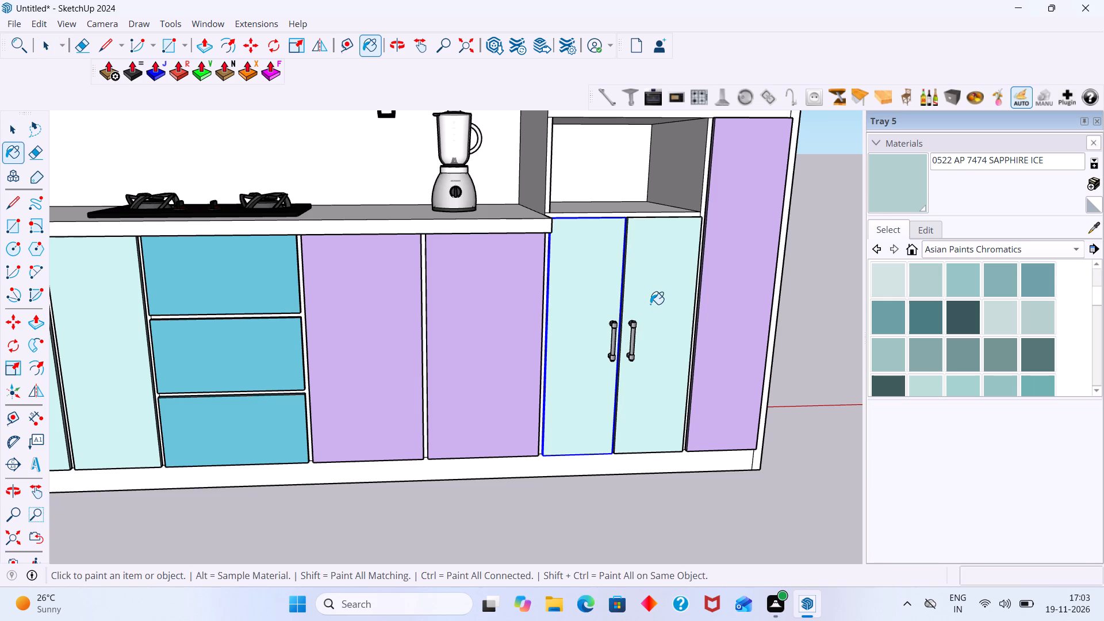
pyautogui.press('space')
pyautogui.scroll(-6, 676, 306)
pyautogui.click(826, 298)
# Paint the cabinet carcass, including its countertop and backsplash, with the Wood Floor material from the Wood collection.
pyautogui.scroll(-4, 774, 301)
pyautogui.moveTo(641, 288); pyautogui.dragTo(714, 298, button='middle')
pyautogui.scroll(5, 660, 255)
pyautogui.moveTo(655, 246); pyautogui.dragTo(554, 240, button='middle')
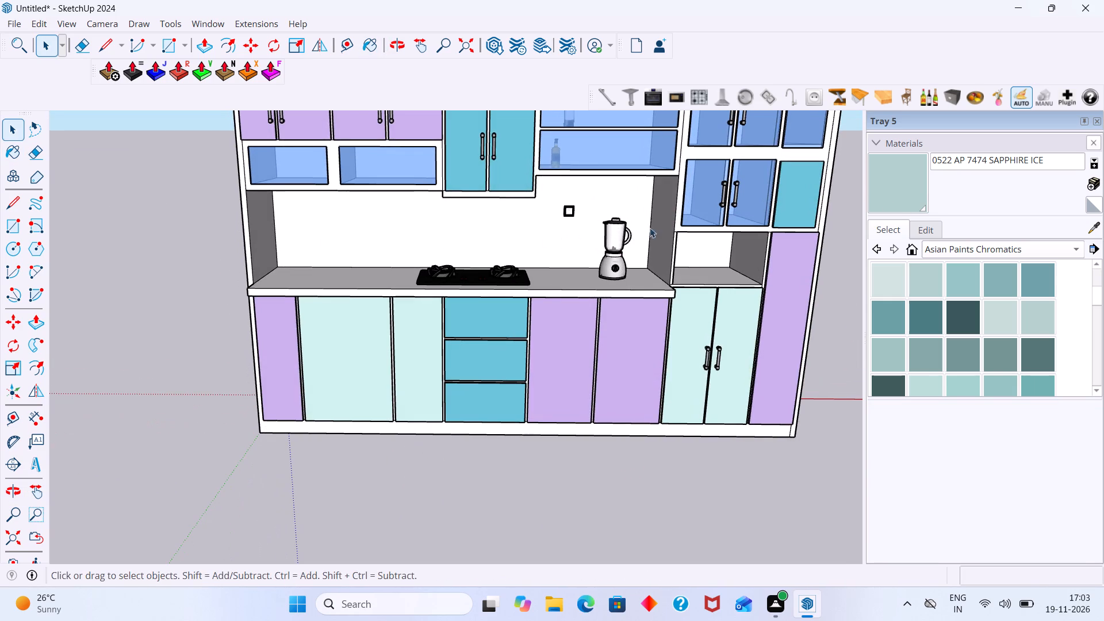
pyautogui.keyDown('shift'); pyautogui.moveTo(626, 231); pyautogui.dragTo(552, 250, button='middle'); pyautogui.keyUp('shift')
pyautogui.scroll(1, 521, 254)
pyautogui.scroll(-4, 521, 254)
pyautogui.moveTo(299, 250); pyautogui.dragTo(401, 262, button='middle')
pyautogui.moveTo(222, 254); pyautogui.dragTo(426, 260, button='middle')
pyautogui.scroll(3, 373, 256)
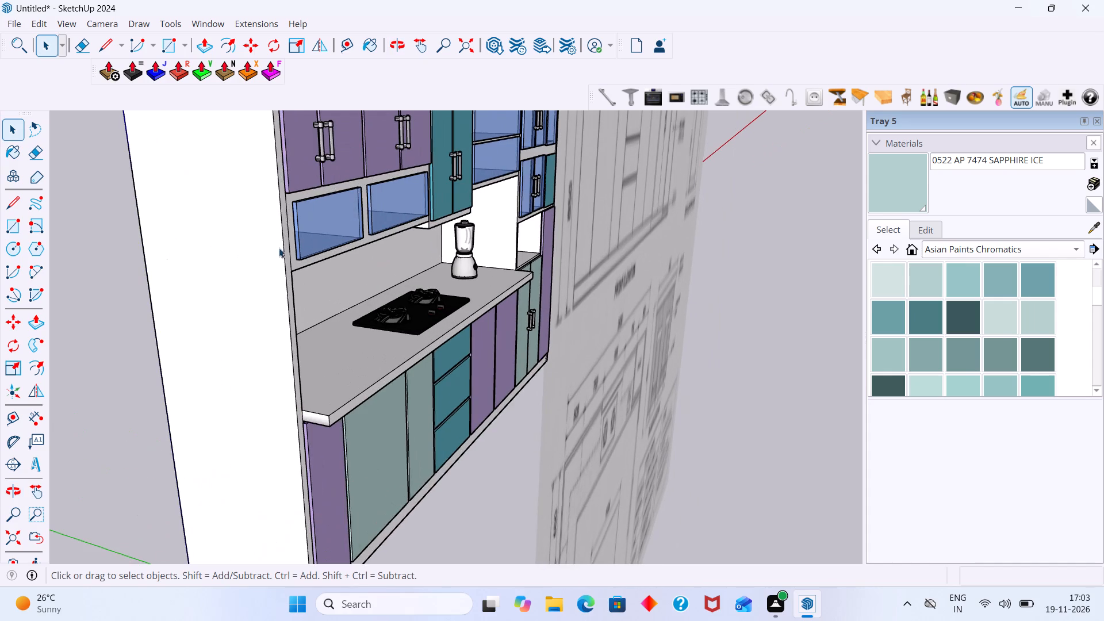
pyautogui.click(267, 247)
pyautogui.click(1072, 252)
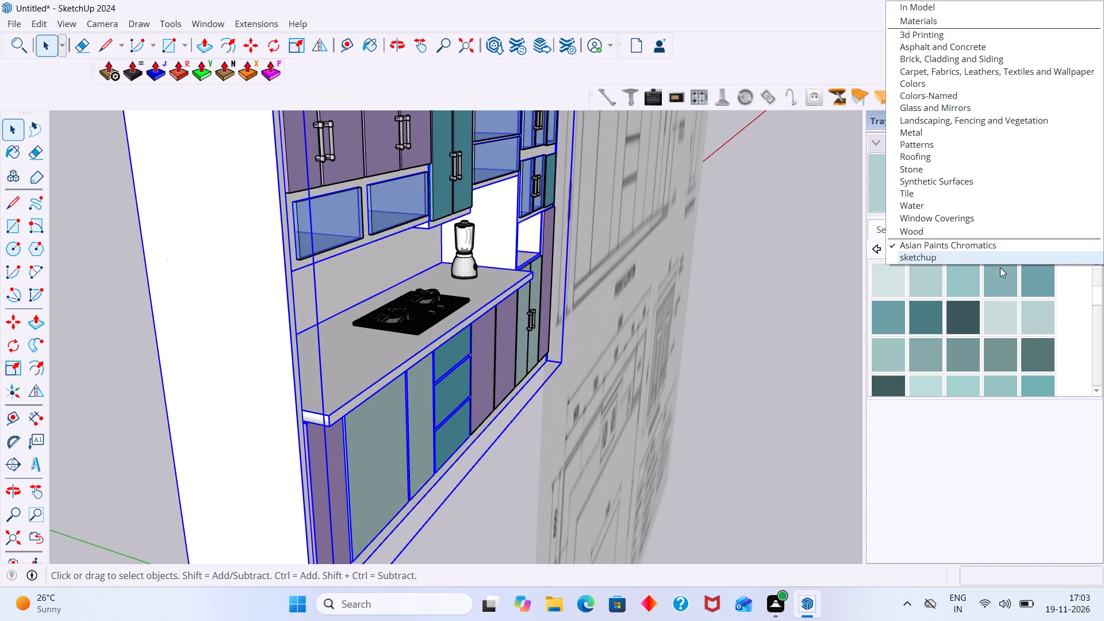
pyautogui.click(929, 232)
pyautogui.click(964, 287)
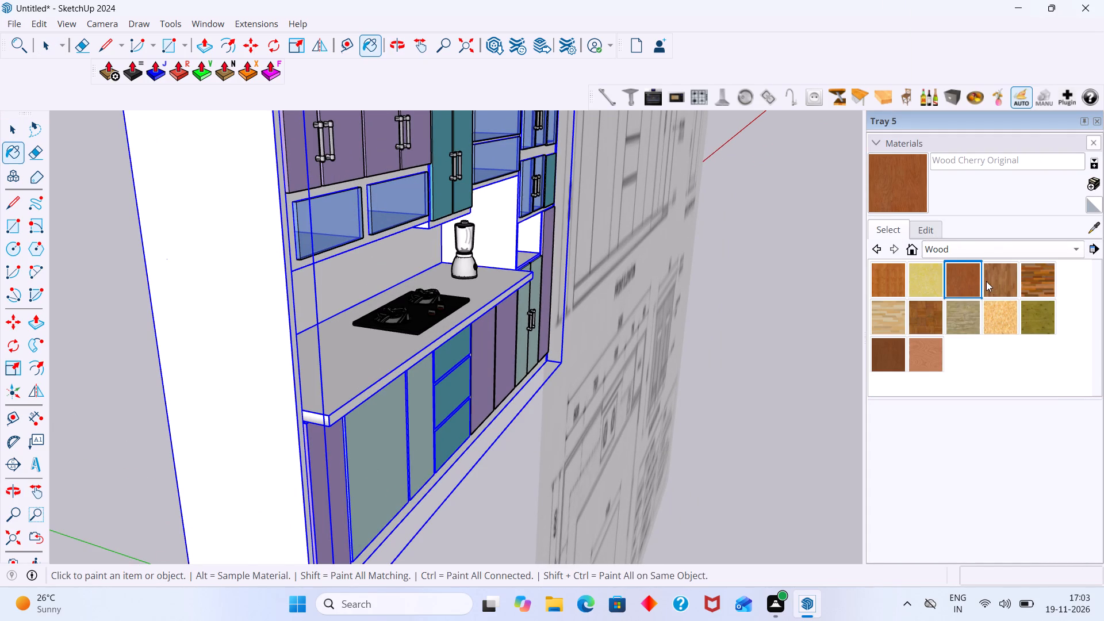
pyautogui.click(994, 277)
pyautogui.click(286, 282)
pyautogui.scroll(-6, 286, 281)
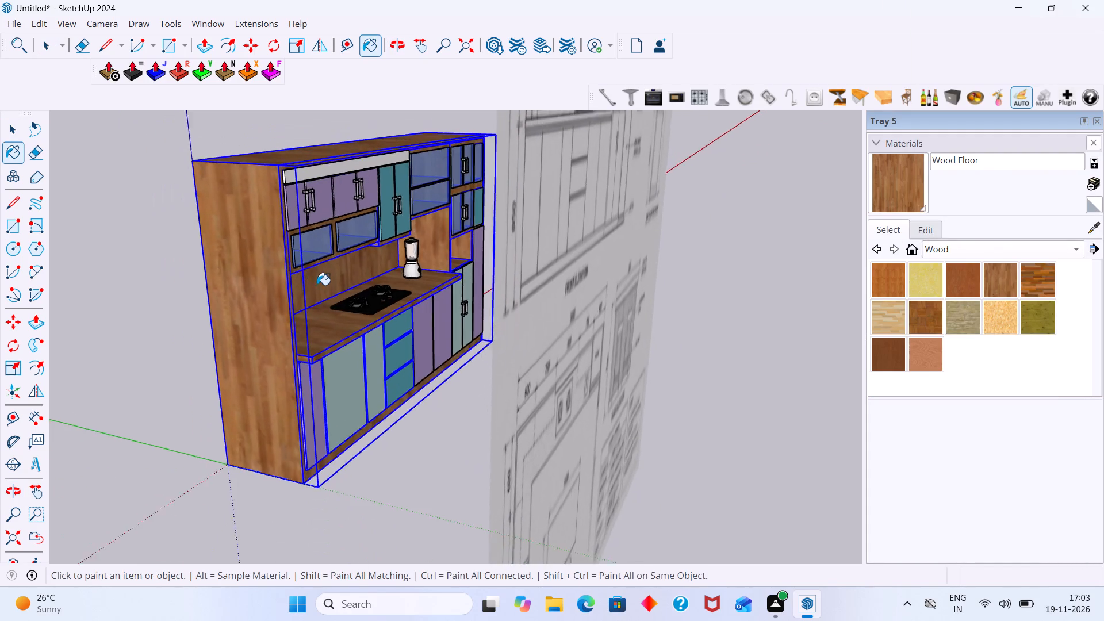
pyautogui.moveTo(317, 285); pyautogui.dragTo(110, 246, button='middle')
pyautogui.scroll(-2, 258, 240)
pyautogui.press('space')
pyautogui.click(596, 217)
# Sample the teal 0466 AP 9679 Little Andaman-N from the upper door and paint the white strip above the wall cabinets with it.
pyautogui.scroll(3, 386, 178)
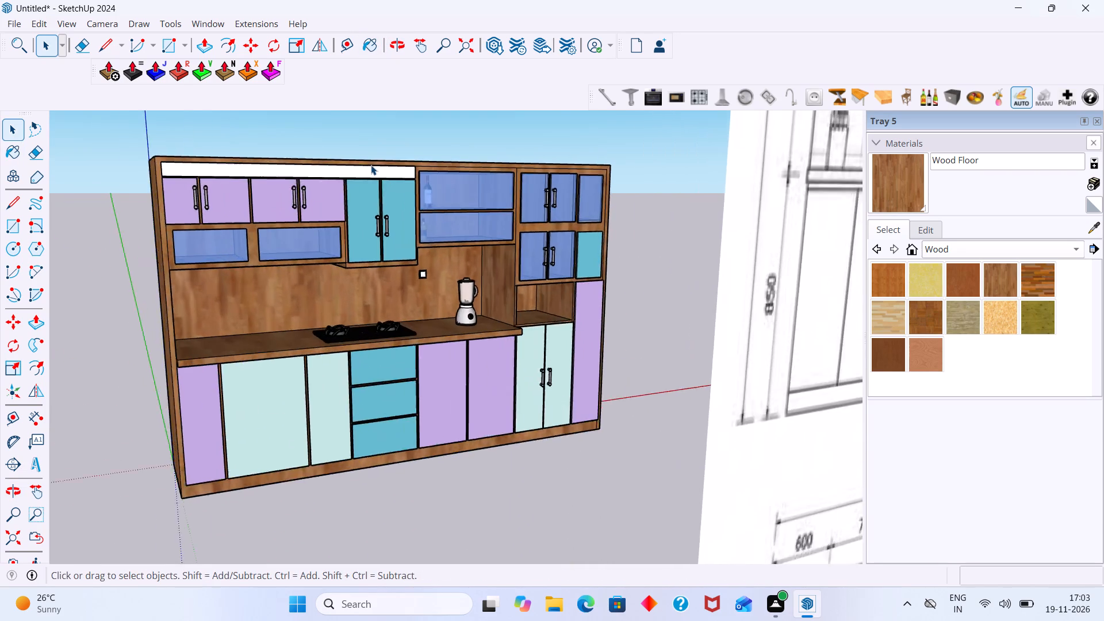
pyautogui.scroll(3, 371, 165)
pyautogui.moveTo(350, 167); pyautogui.dragTo(523, 145, button='middle')
pyautogui.scroll(4, 303, 170)
pyautogui.moveTo(279, 160); pyautogui.dragTo(317, 250, button='middle')
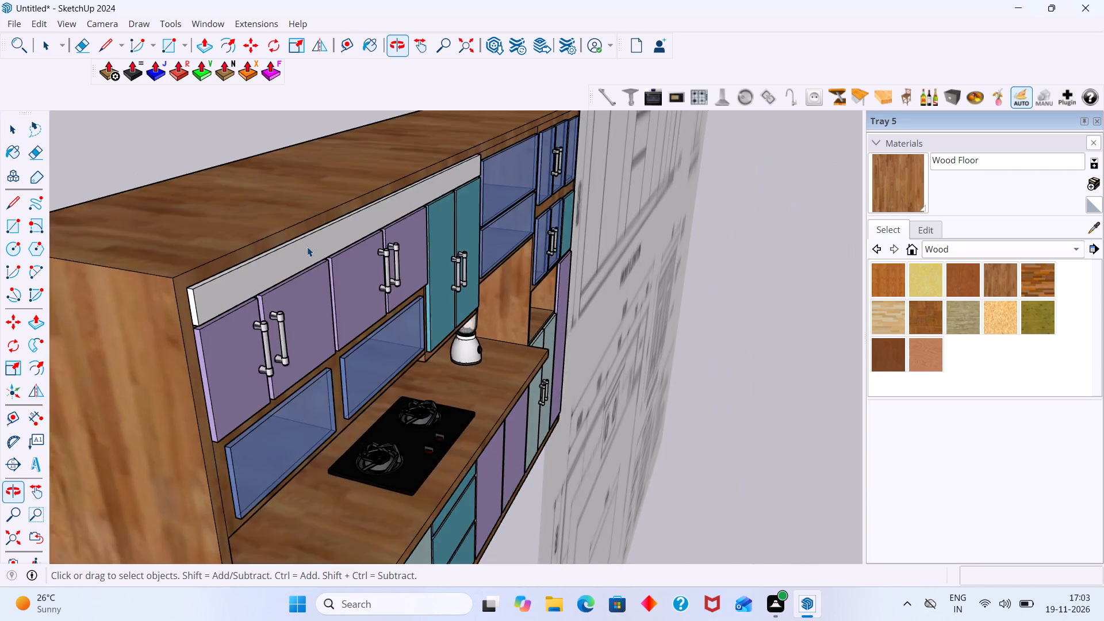
pyautogui.scroll(7, 305, 247)
pyautogui.click(302, 253)
pyautogui.scroll(-5, 368, 255)
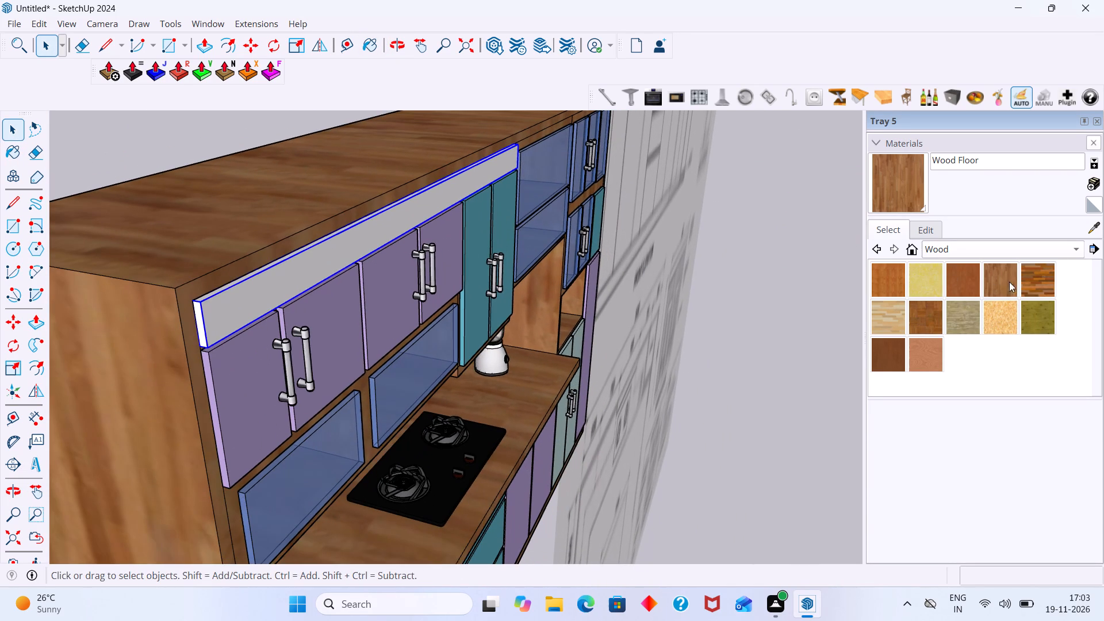
pyautogui.click(1090, 230)
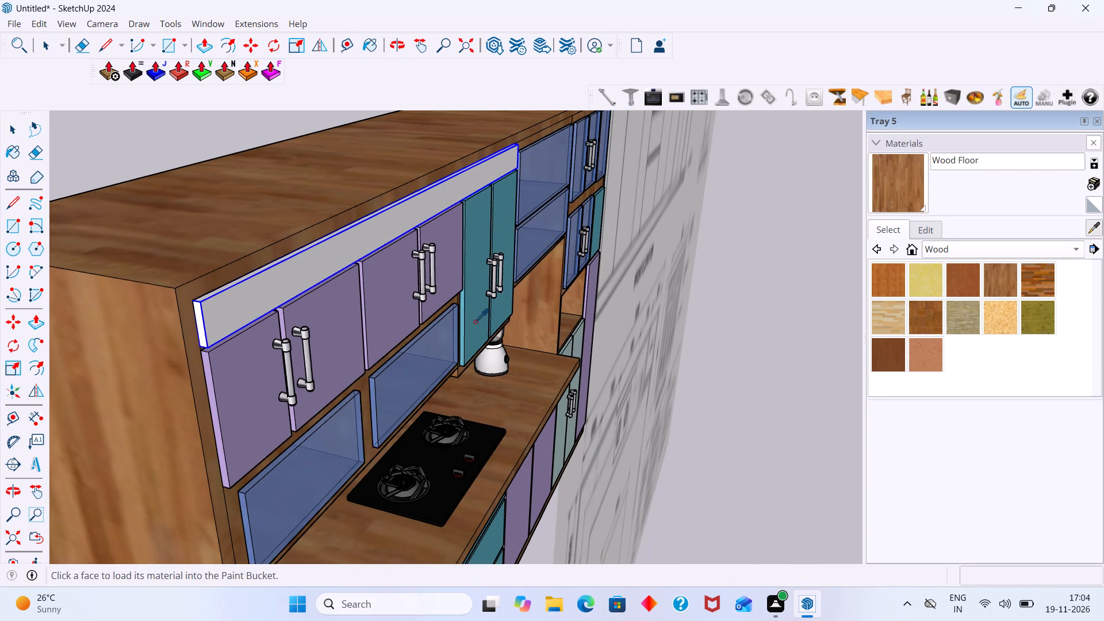
pyautogui.click(475, 321)
pyautogui.click(347, 250)
pyautogui.scroll(-1, 346, 250)
pyautogui.press('space')
pyautogui.scroll(-7, 371, 259)
pyautogui.moveTo(386, 276); pyautogui.dragTo(252, 289, button='middle')
pyautogui.scroll(-3, 318, 270)
pyautogui.click(591, 205)
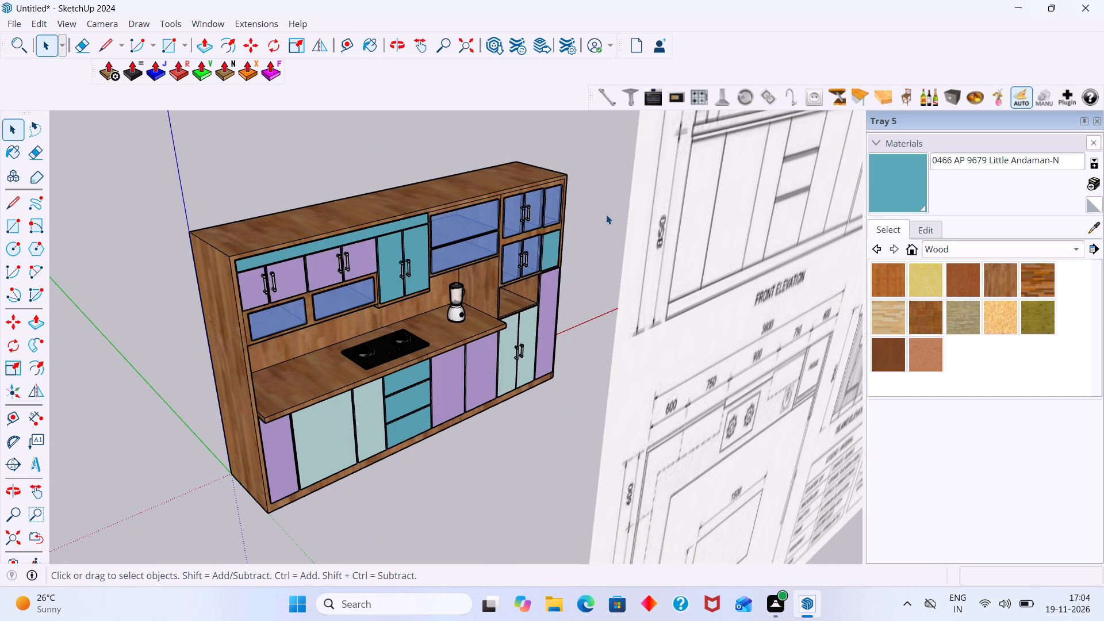
# Examine the small square switch plate on the backsplash up close and the painted cabinet as a whole.
pyautogui.scroll(-7, 592, 220)
pyautogui.moveTo(544, 242); pyautogui.dragTo(401, 255, button='middle')
pyautogui.keyDown('shift'); pyautogui.moveTo(561, 257); pyautogui.dragTo(356, 257, button='middle'); pyautogui.keyUp('shift')
pyautogui.scroll(7, 380, 265)
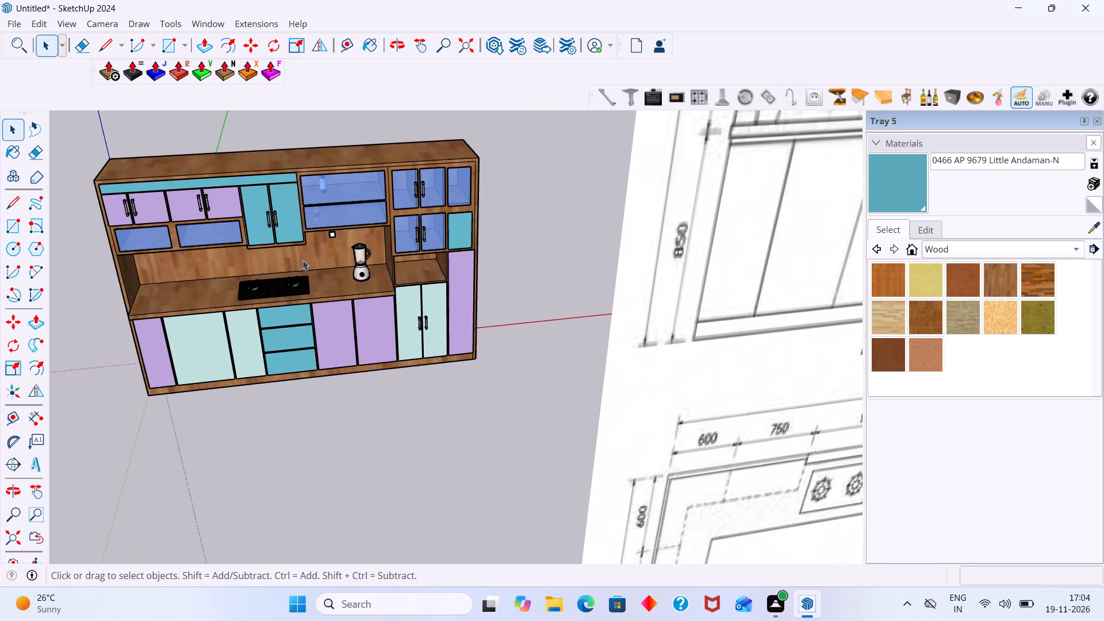
pyautogui.moveTo(309, 260); pyautogui.dragTo(313, 196, button='middle')
pyautogui.scroll(20, 332, 228)
pyautogui.scroll(2, 332, 228)
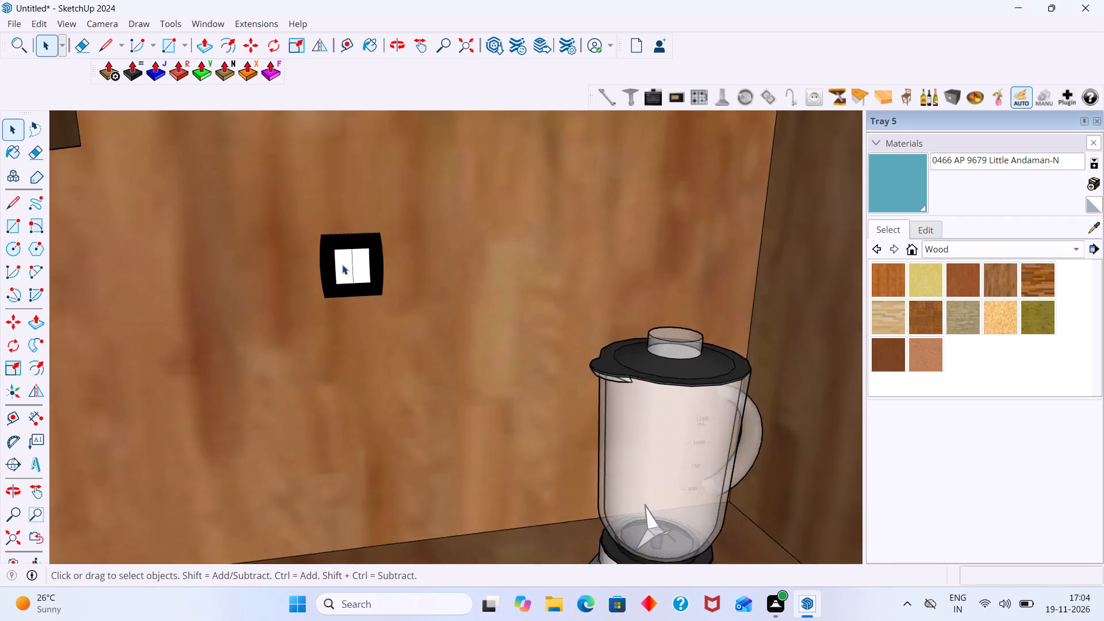
pyautogui.scroll(7, 342, 264)
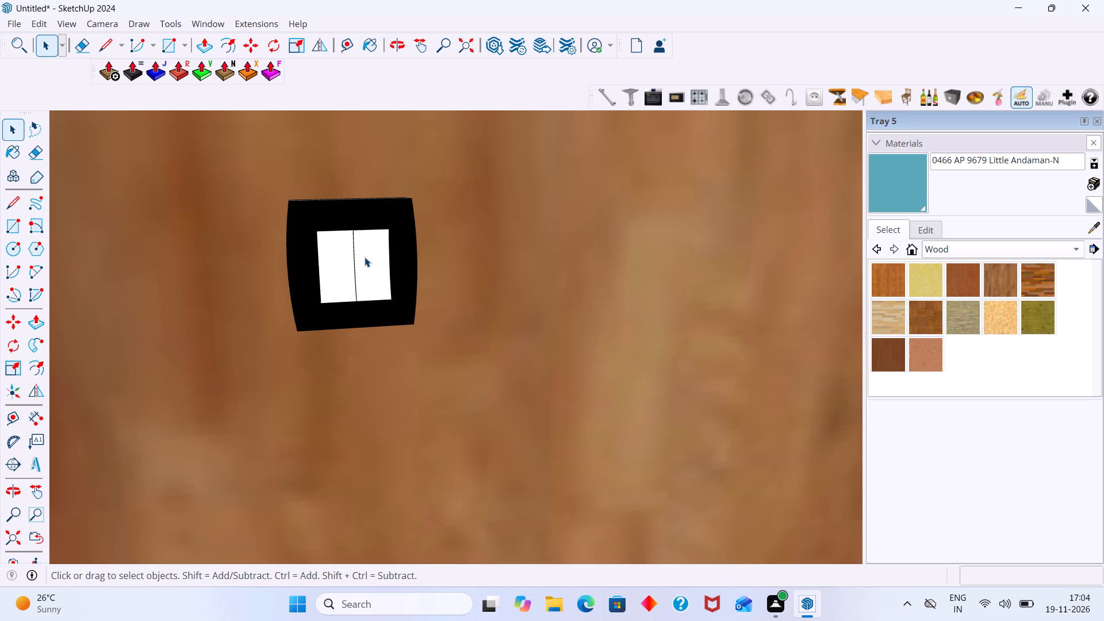
pyautogui.scroll(-19, 435, 274)
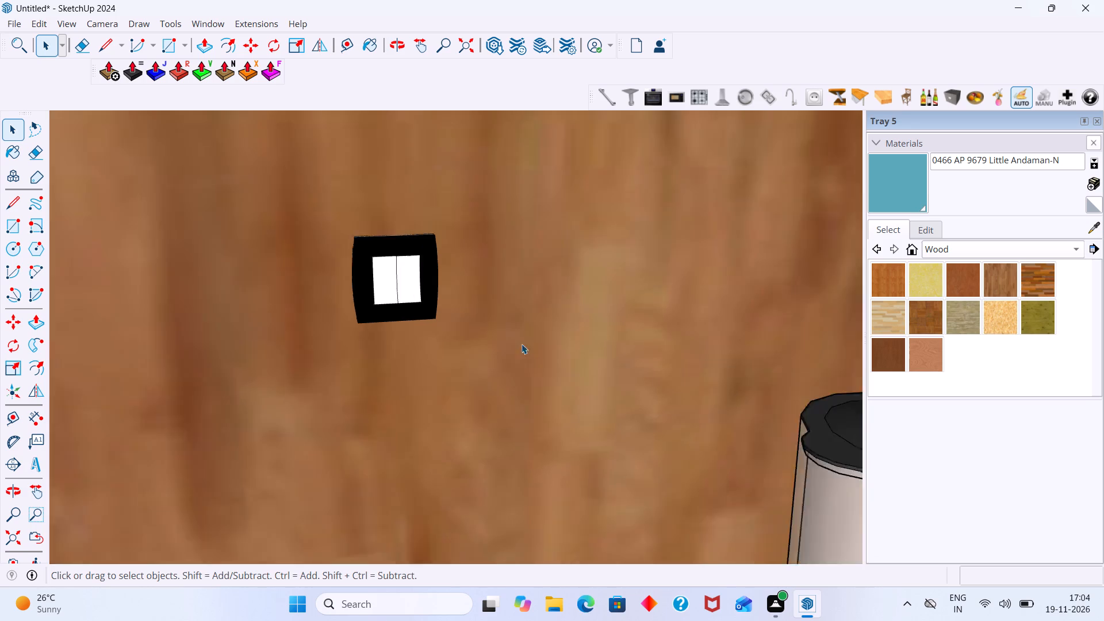
pyautogui.scroll(-20, 522, 344)
pyautogui.scroll(-10, 522, 344)
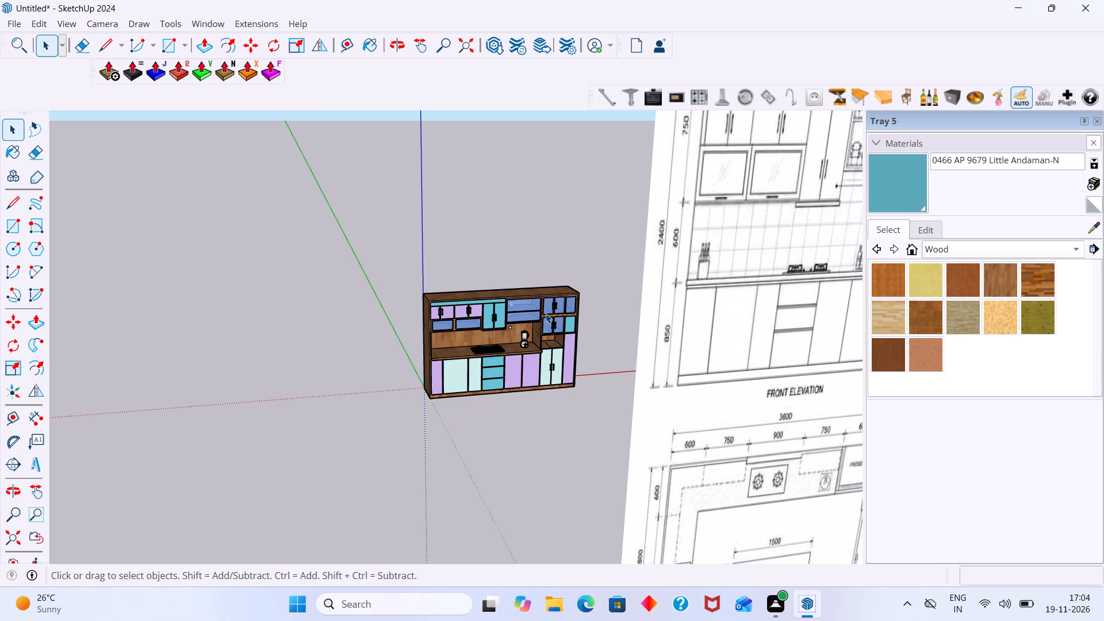
pyautogui.scroll(-6, 546, 312)
pyautogui.moveTo(530, 338); pyautogui.dragTo(598, 343, button='middle')
pyautogui.scroll(13, 541, 340)
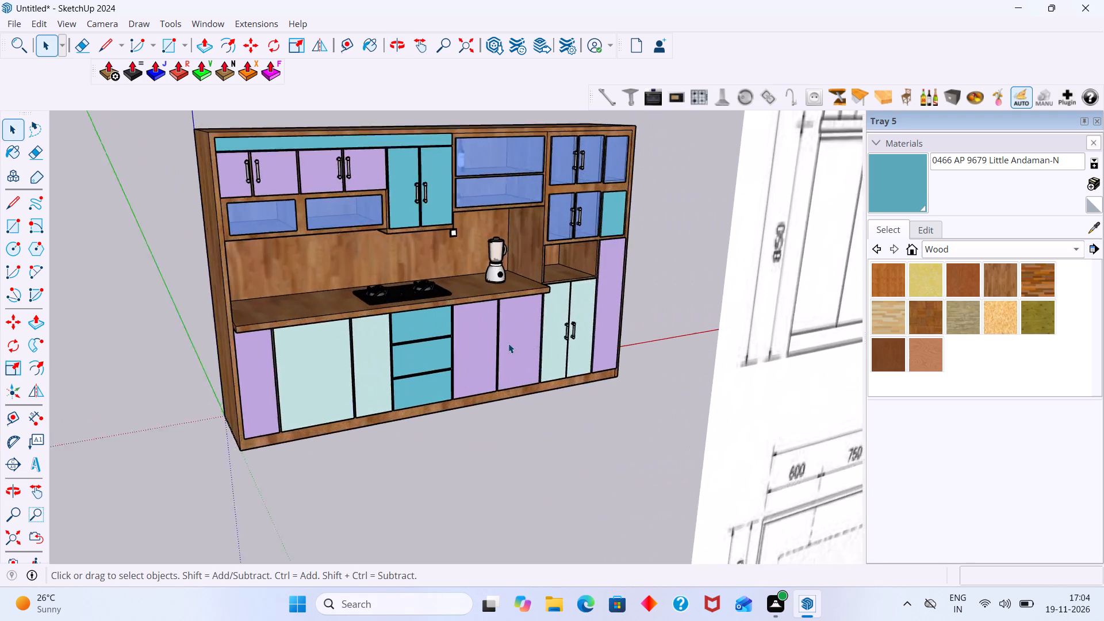
pyautogui.scroll(14, 508, 343)
pyautogui.scroll(-18, 481, 342)
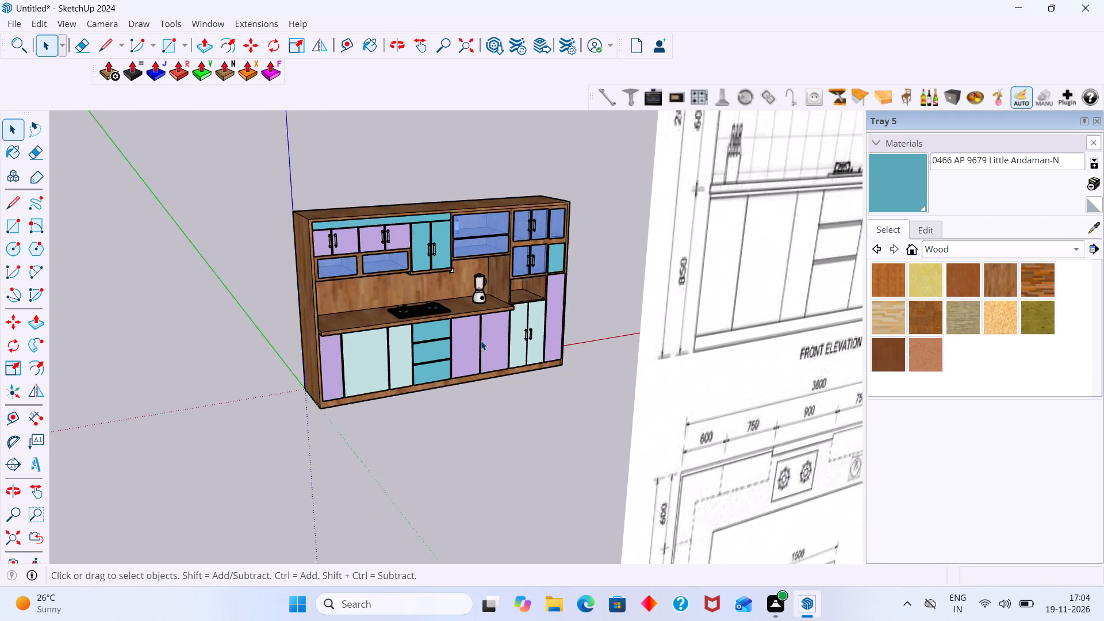
pyautogui.scroll(-2, 481, 340)
pyautogui.scroll(3, 389, 359)
pyautogui.scroll(-3, 754, 236)
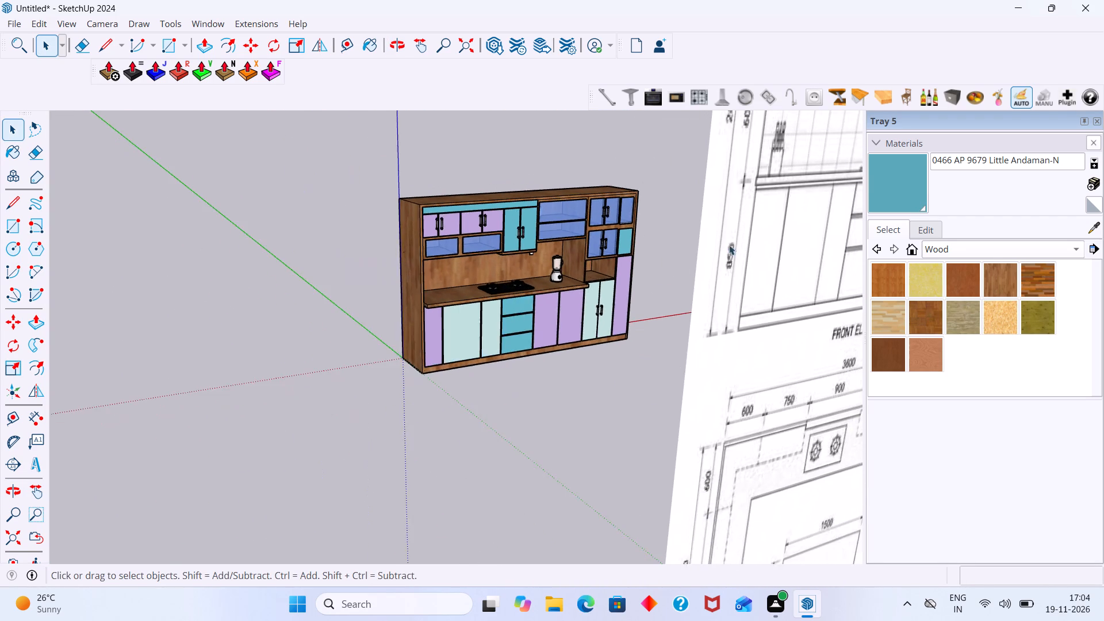
# Delete the reference drawing image standing beside the cabinet.
pyautogui.keyDown('shift'); pyautogui.moveTo(655, 264); pyautogui.dragTo(508, 289, button='middle'); pyautogui.keyUp('shift')
pyautogui.scroll(-4, 524, 278)
pyautogui.moveTo(523, 278); pyautogui.dragTo(363, 282, button='middle')
pyautogui.scroll(-3, 389, 277)
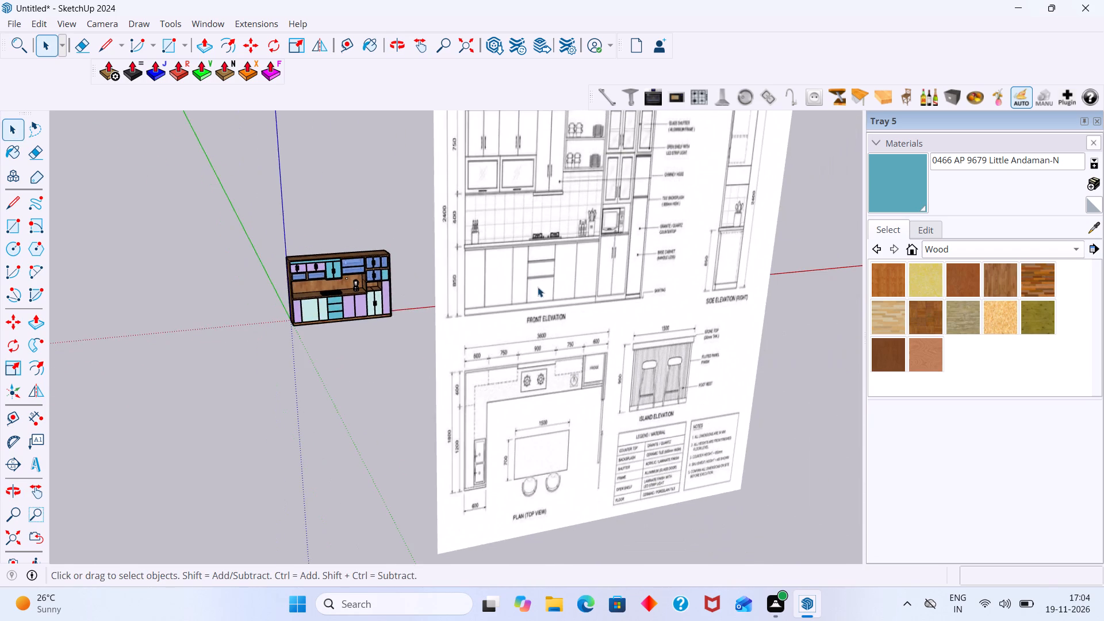
pyautogui.scroll(-3, 538, 287)
pyautogui.click(548, 260)
pyautogui.press('Delete')
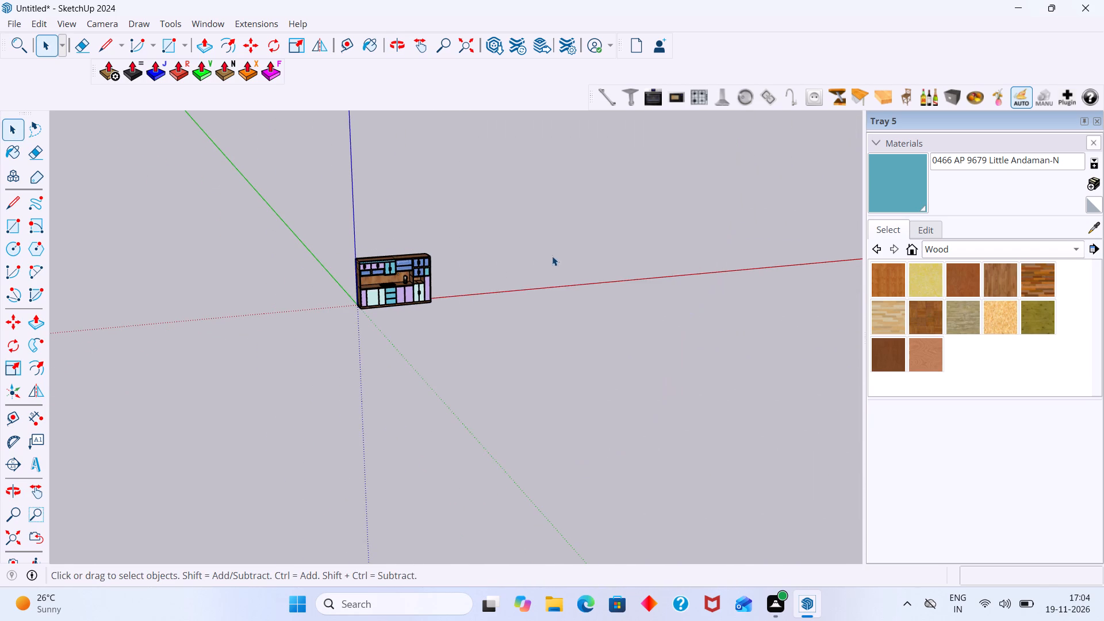
# Close the materials tray, Tray 5.
pyautogui.scroll(-3, 550, 254)
pyautogui.scroll(10, 471, 278)
pyautogui.moveTo(420, 243); pyautogui.dragTo(316, 250, button='middle')
pyautogui.scroll(11, 373, 240)
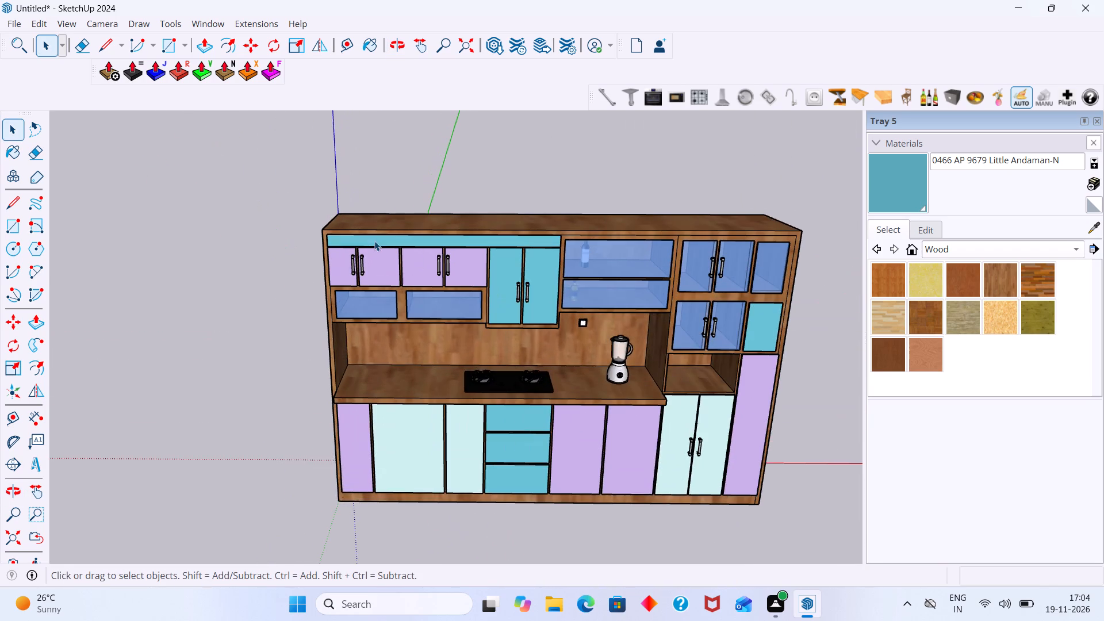
pyautogui.scroll(-4, 402, 160)
pyautogui.moveTo(459, 198); pyautogui.dragTo(279, 198, button='middle')
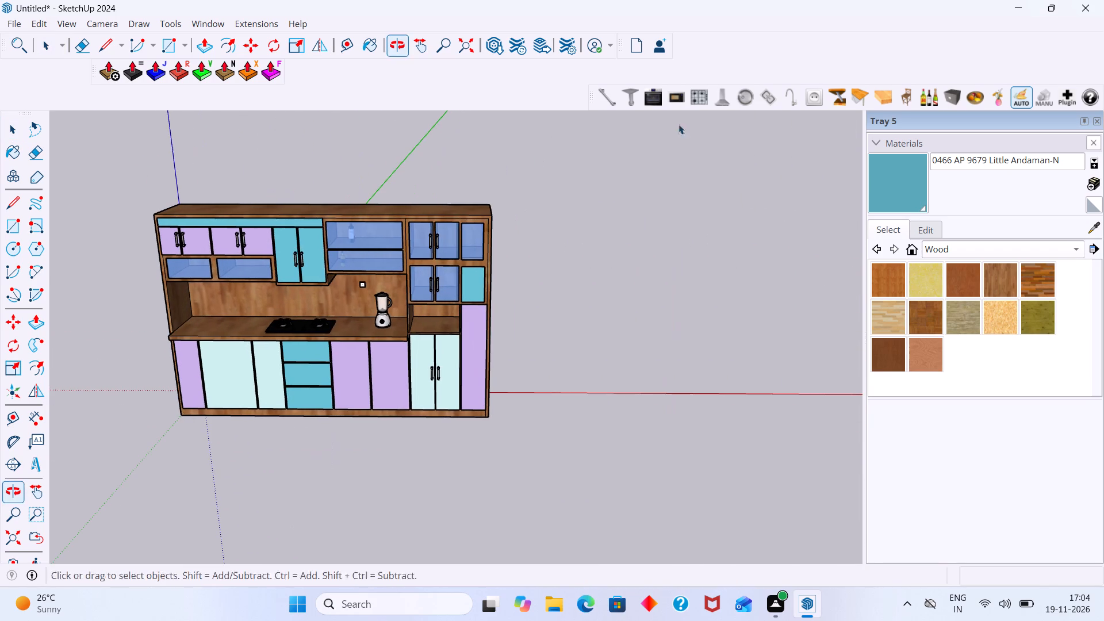
pyautogui.click(1098, 117)
# Review the painted cabinet unit from several angles and distances.
pyautogui.scroll(-3, 844, 148)
pyautogui.moveTo(696, 182); pyautogui.dragTo(754, 183, button='middle')
pyautogui.scroll(5, 571, 221)
pyautogui.moveTo(504, 248); pyautogui.dragTo(577, 244, button='middle')
pyautogui.scroll(4, 549, 239)
pyautogui.moveTo(554, 233); pyautogui.dragTo(605, 203, button='middle')
pyautogui.scroll(-5, 603, 203)
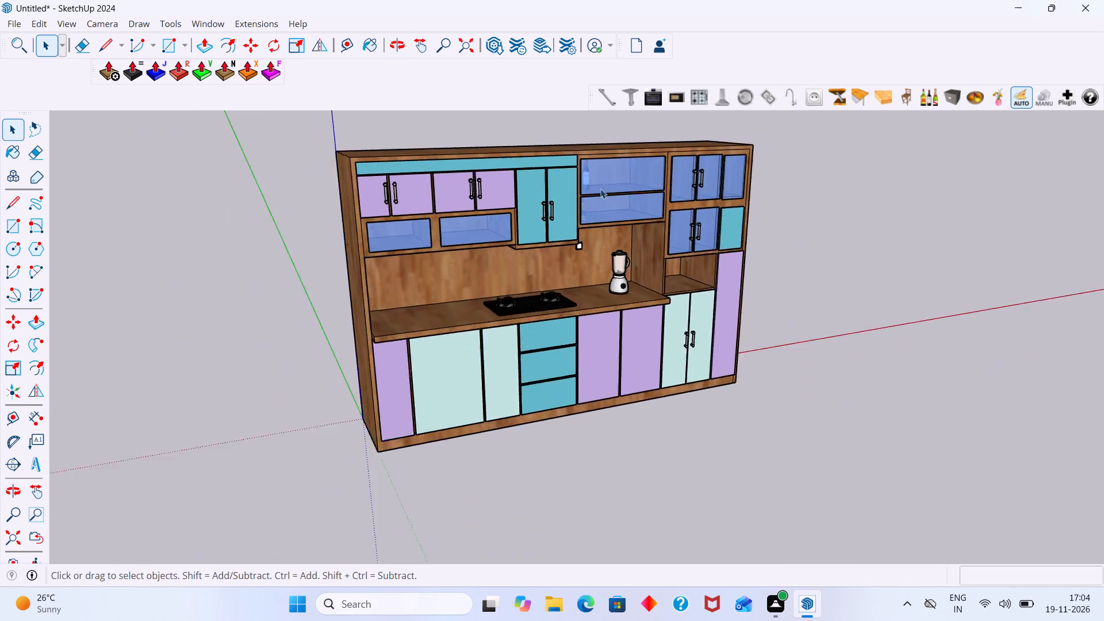
pyautogui.scroll(-4, 600, 189)
pyautogui.moveTo(605, 225); pyautogui.dragTo(639, 269, button='middle')
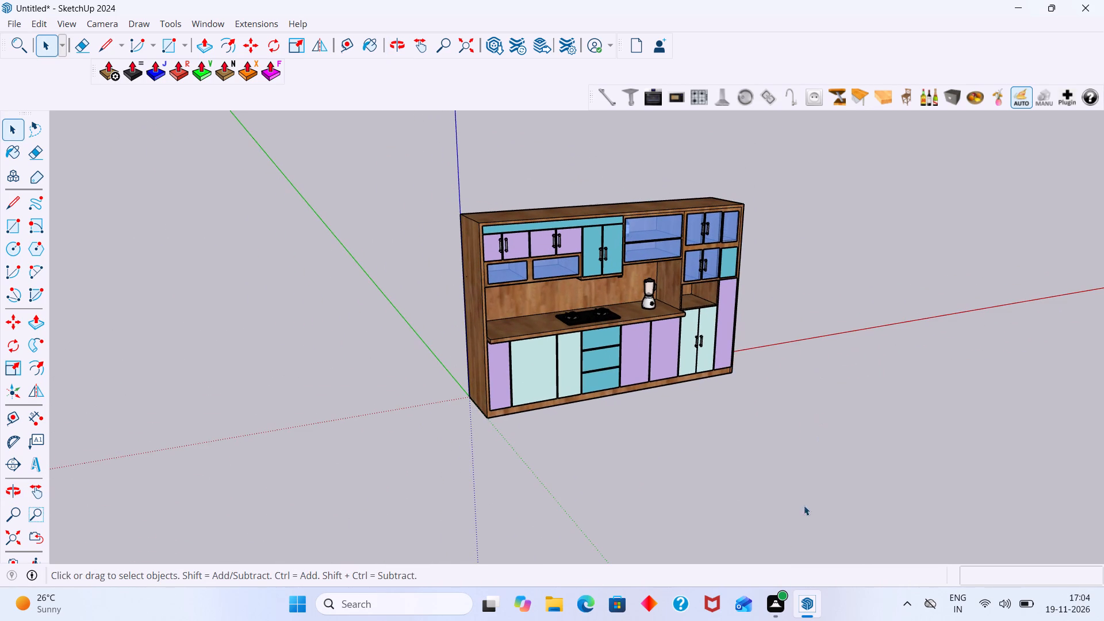
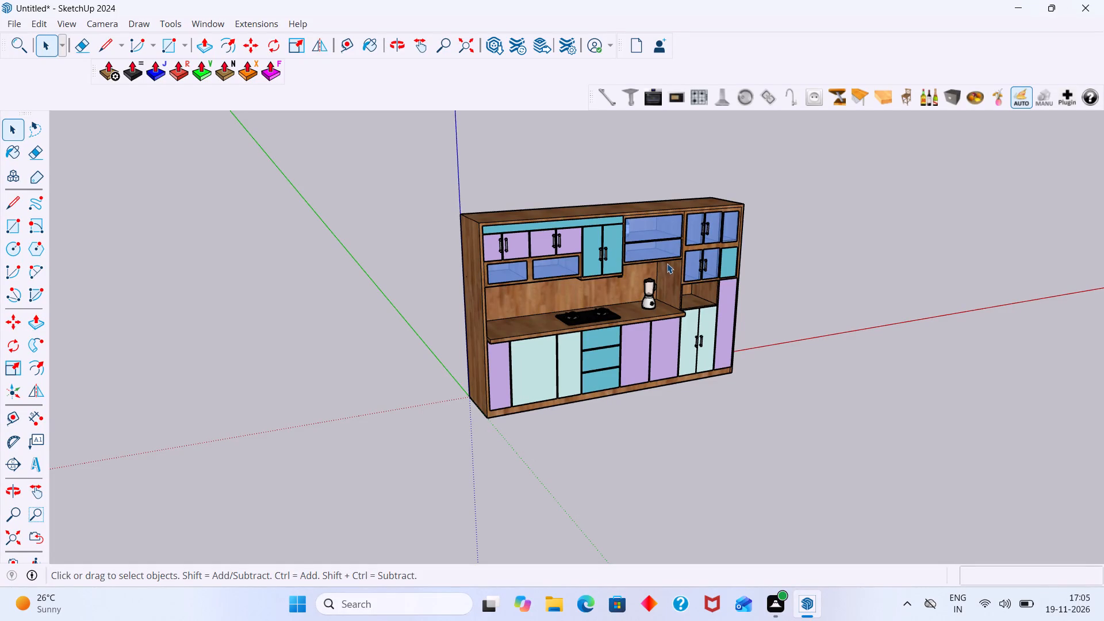
# Turn on the DBS Move Rotate Open Close tool set with the leftmost upper lilac door selected.
pyautogui.scroll(12, 478, 235)
pyautogui.click(514, 241)
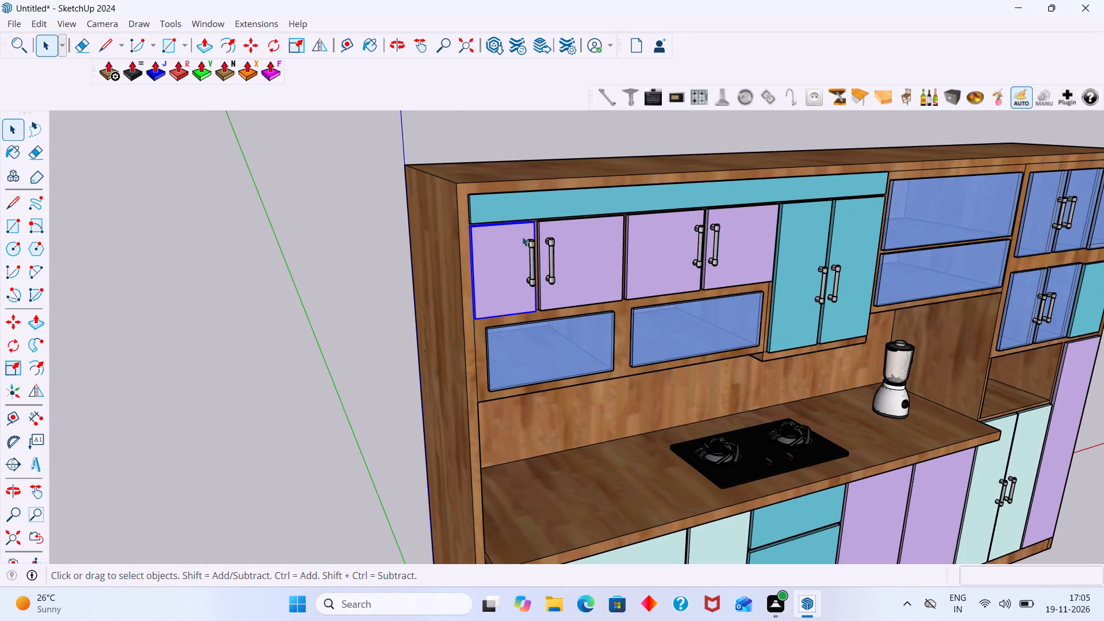
pyautogui.rightClick(832, 54)
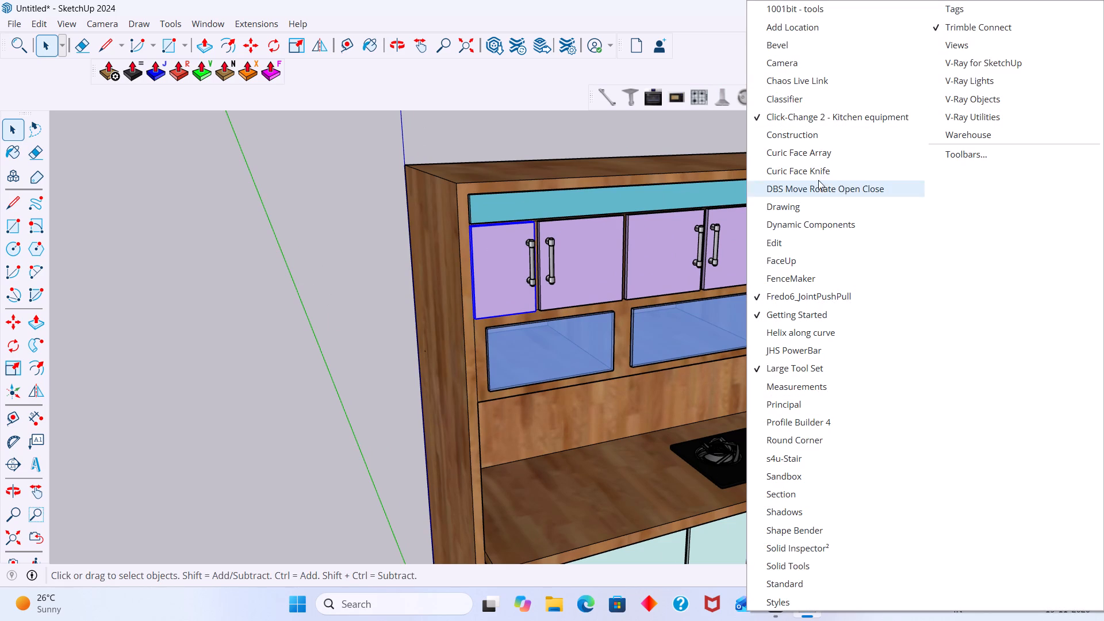
pyautogui.click(821, 189)
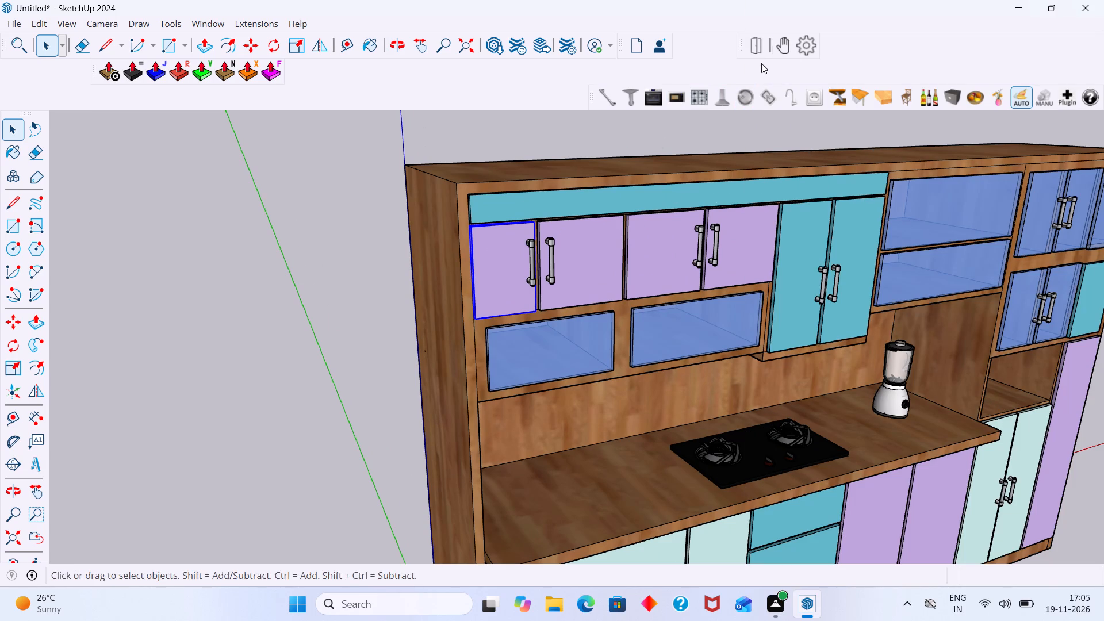
# Configure the leftmost upper lilac door's joint as a hinge with an animation time of 10 s.
pyautogui.click(800, 48)
pyautogui.click(630, 233)
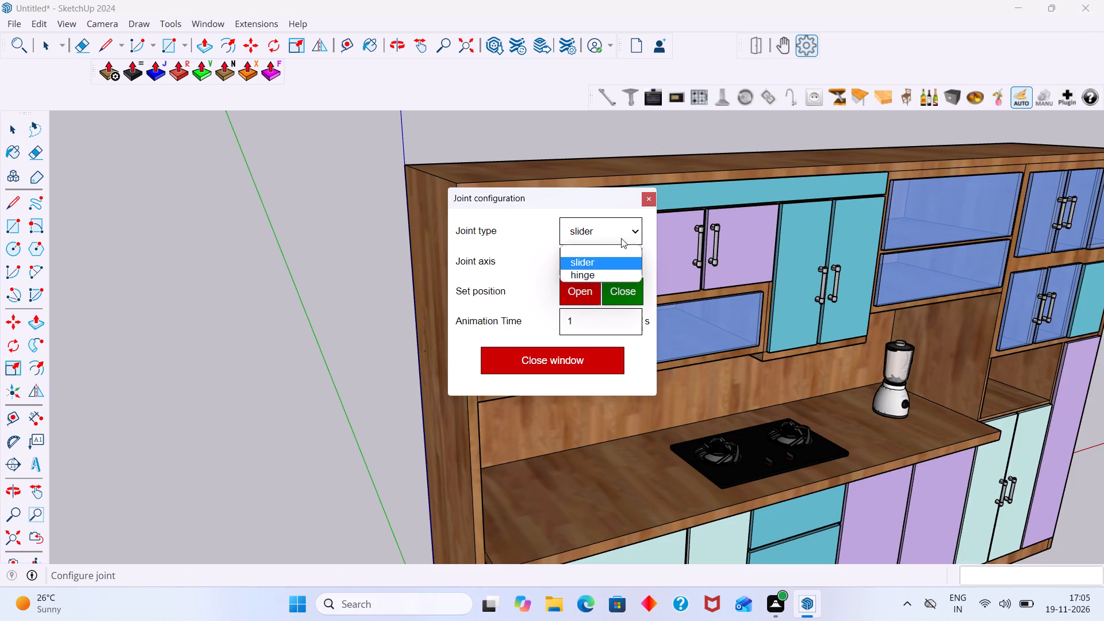
pyautogui.click(594, 270)
pyautogui.click(581, 290)
pyautogui.click(576, 319)
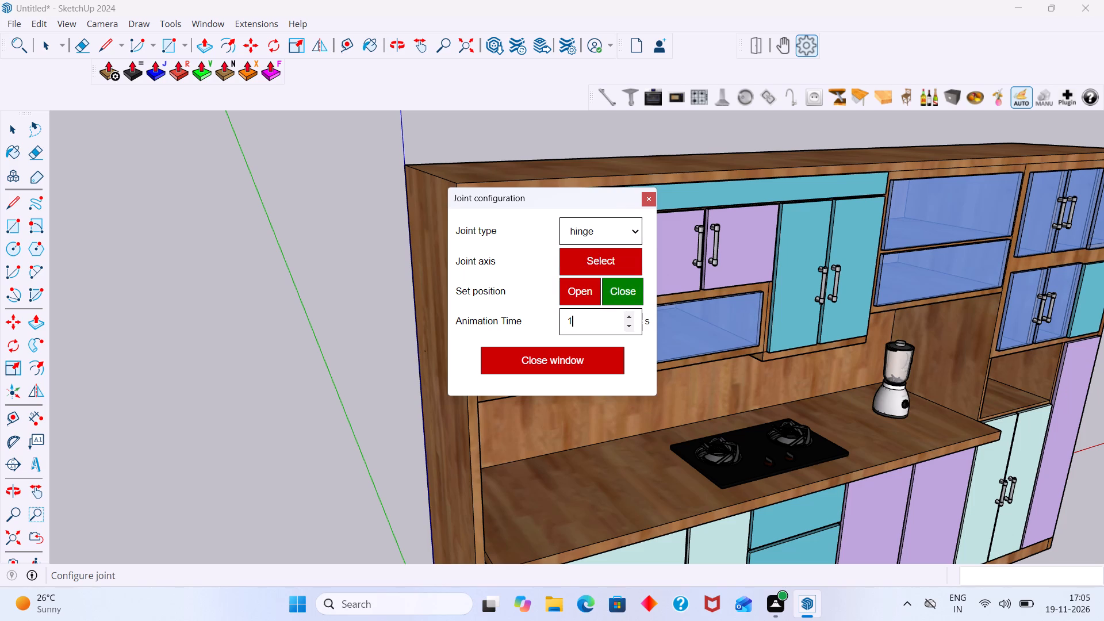
pyautogui.press('0')
pyautogui.click(573, 292)
pyautogui.click(543, 363)
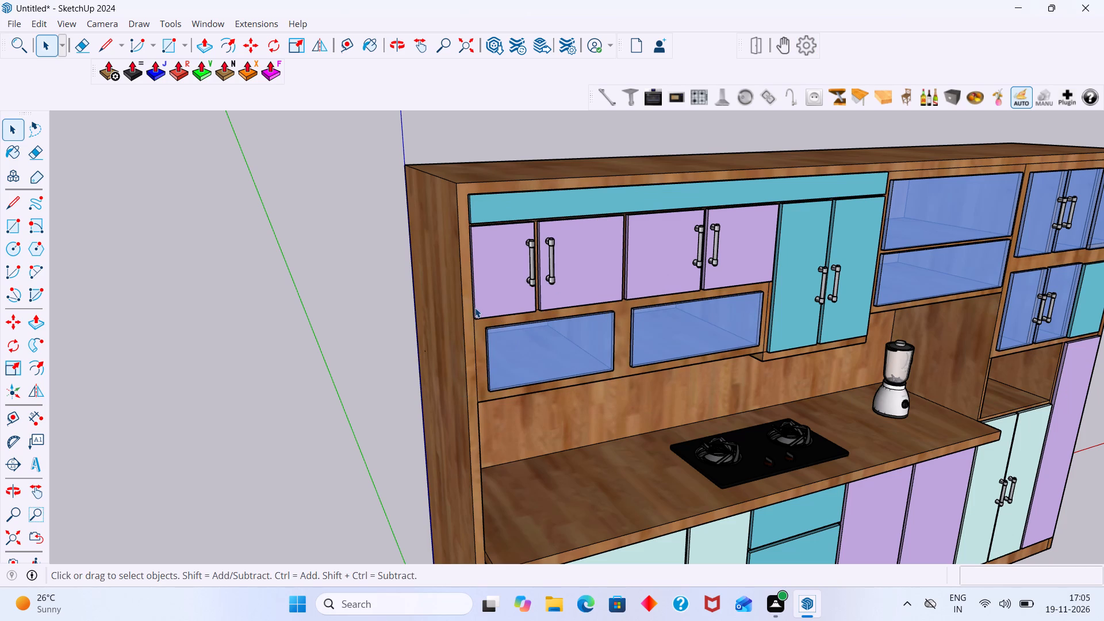
# Set the leftmost upper lilac door's hinge axis along its vertical edge opposite the handle.
pyautogui.click(475, 308)
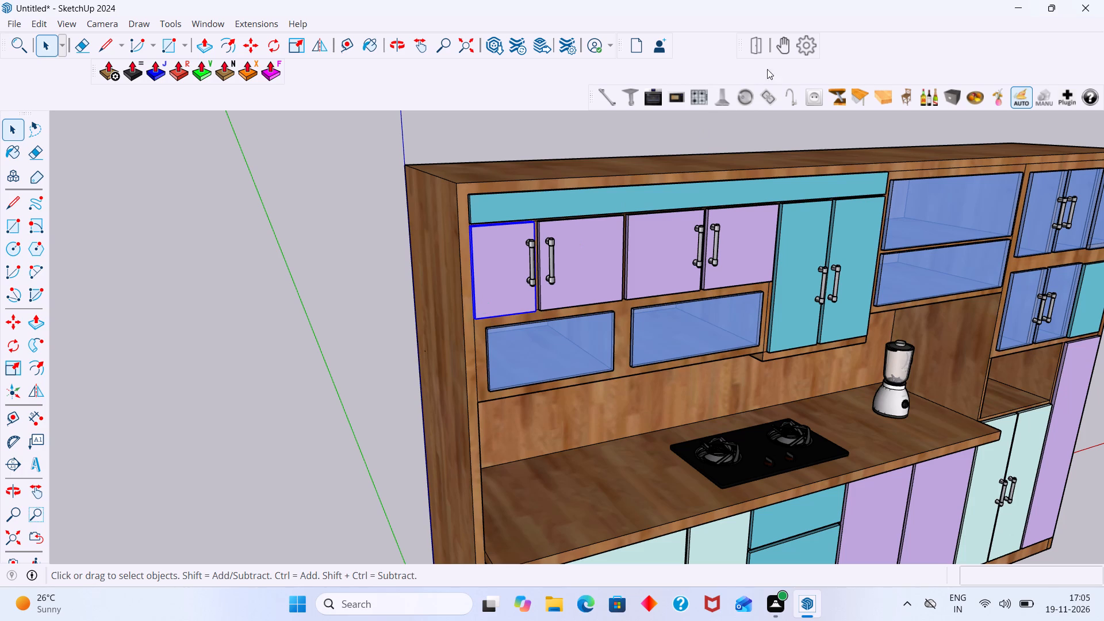
pyautogui.click(805, 49)
pyautogui.click(732, 373)
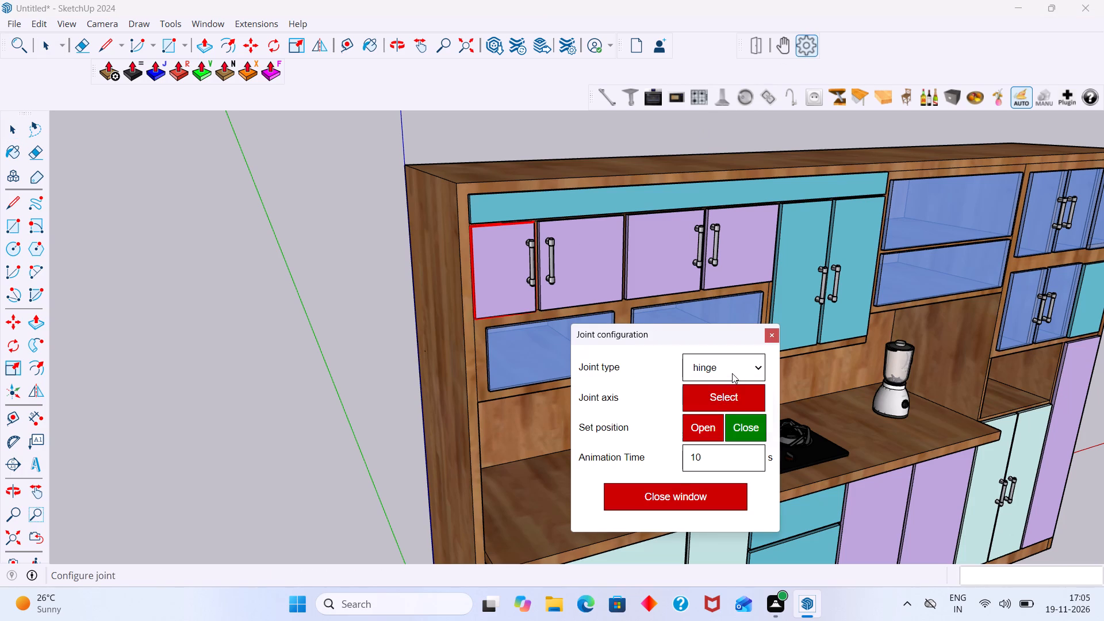
pyautogui.click(714, 411)
pyautogui.click(717, 394)
pyautogui.click(706, 427)
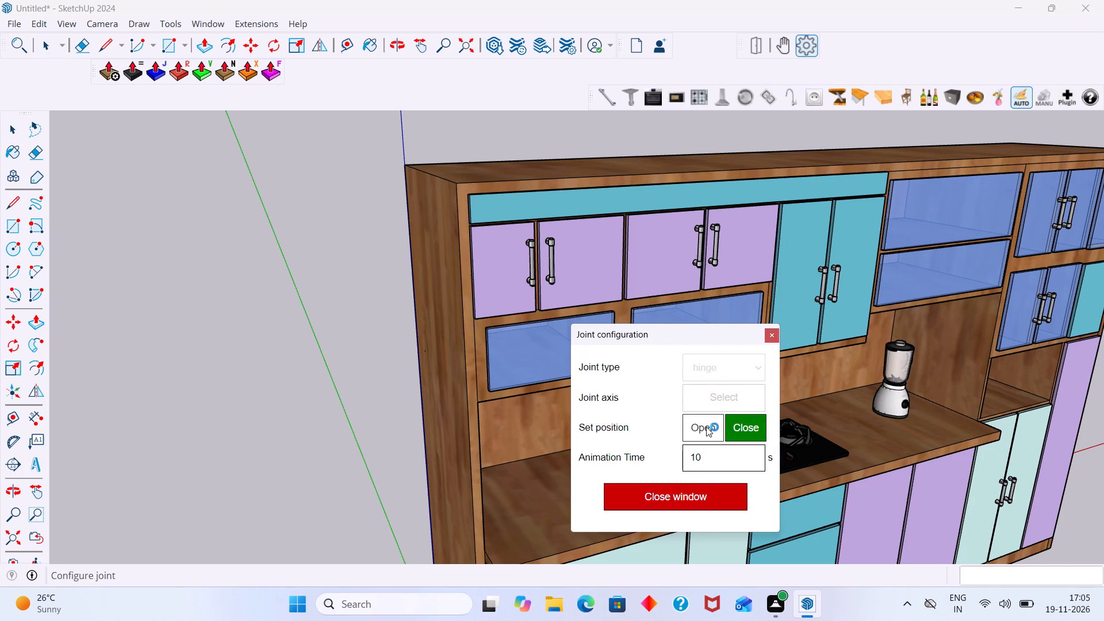
pyautogui.click(476, 309)
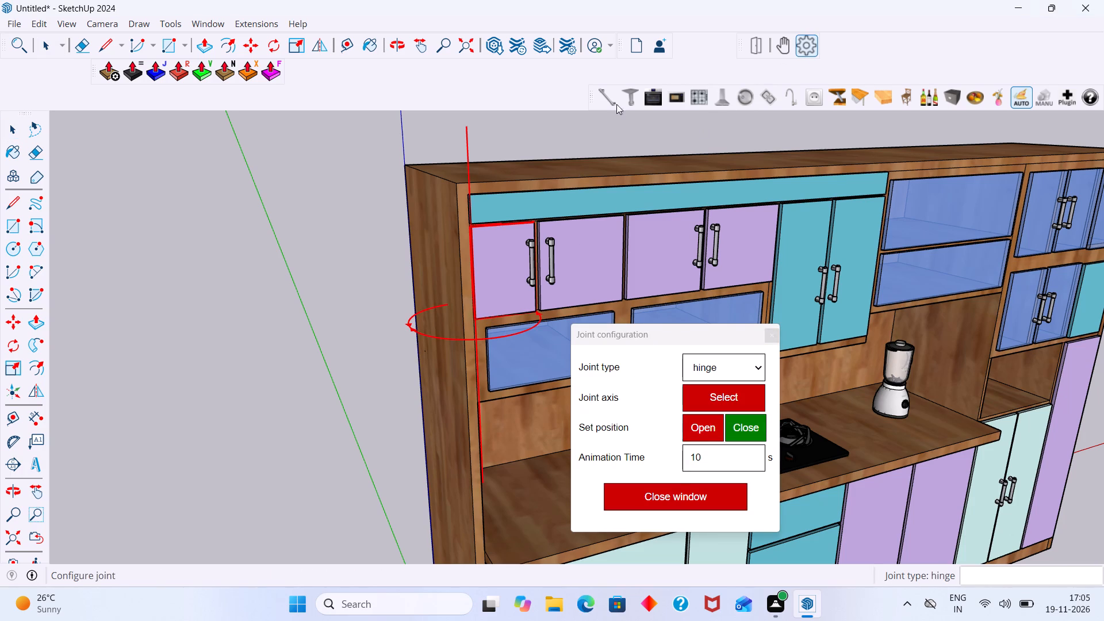
# Swing the leftmost upper lilac door outward about its hinge to open the compartment.
pyautogui.click(783, 49)
pyautogui.click(523, 283)
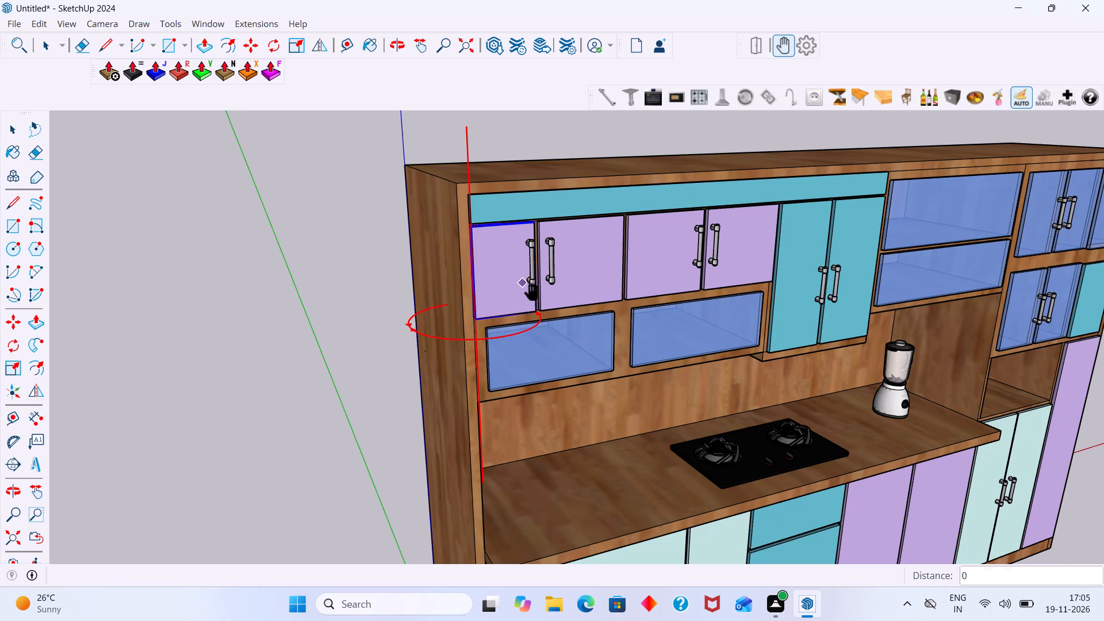
pyautogui.click(430, 319)
pyautogui.scroll(-5, 547, 314)
pyautogui.scroll(5, 568, 300)
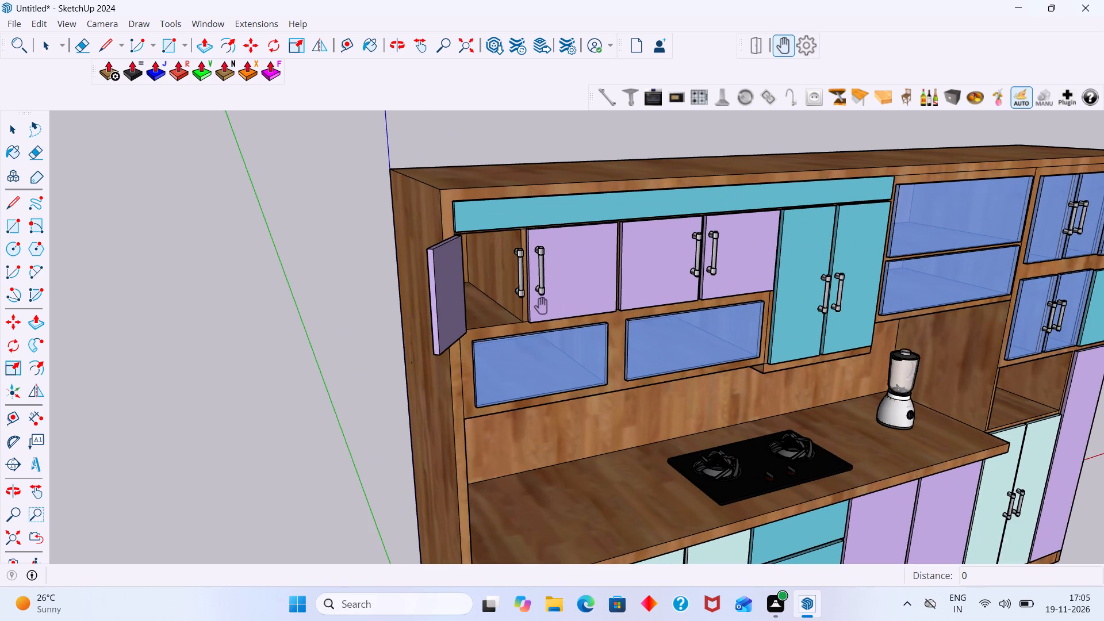
pyautogui.click(532, 297)
pyautogui.press('space')
# Give the second upper lilac door a hinge joint along its vertical edge opposite the handle, with a 10 s animation time.
pyautogui.scroll(-6, 575, 312)
pyautogui.scroll(2, 567, 301)
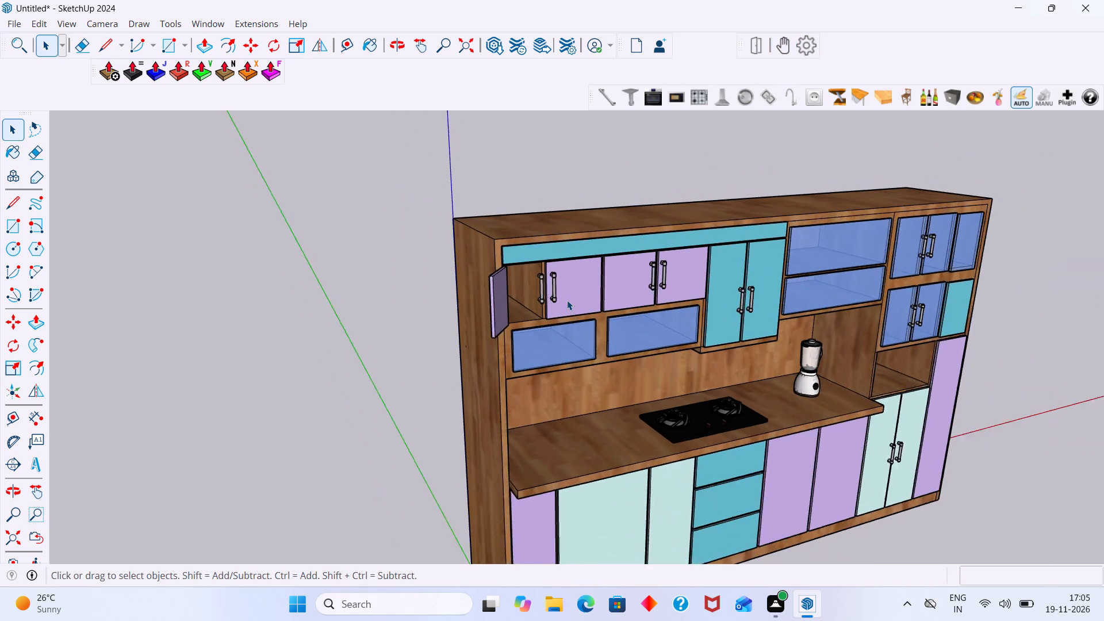
pyautogui.scroll(1, 567, 300)
pyautogui.click(568, 296)
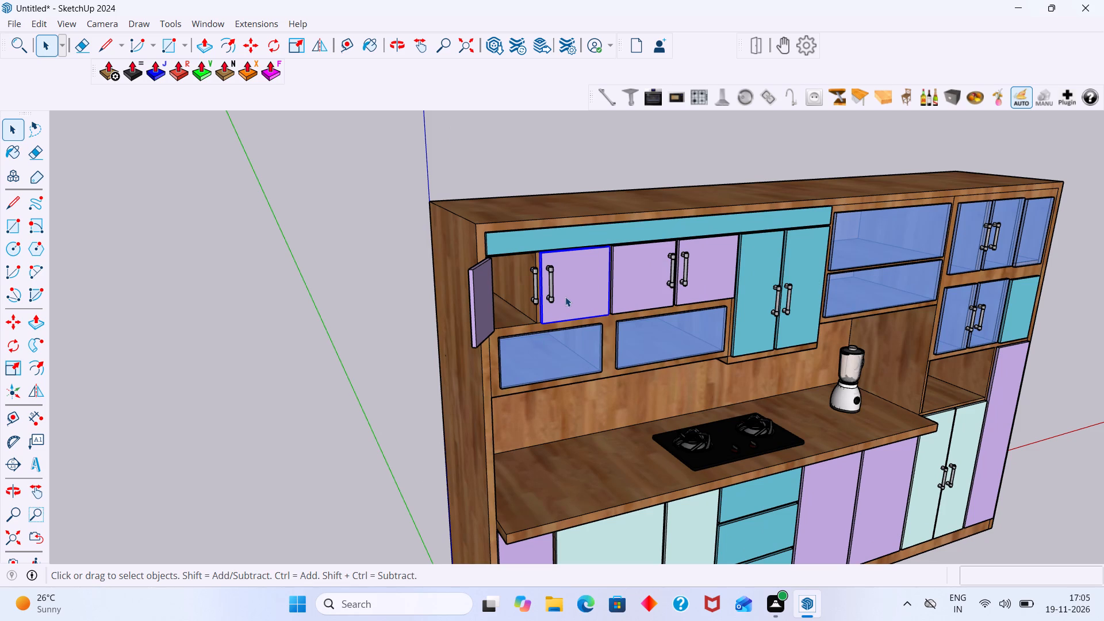
pyautogui.scroll(3, 570, 297)
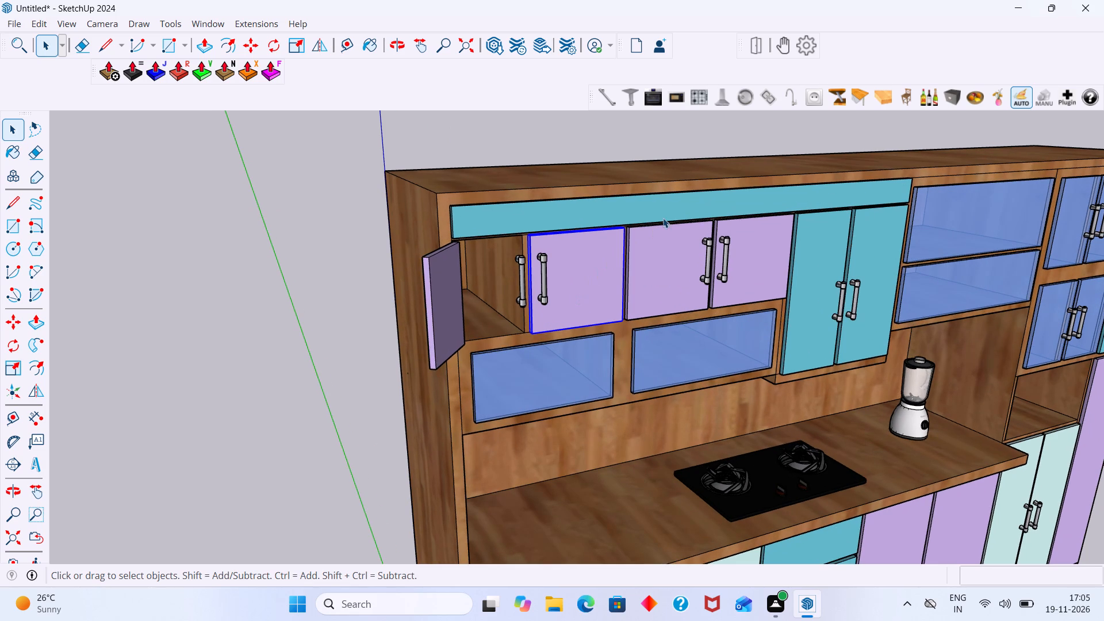
pyautogui.click(804, 52)
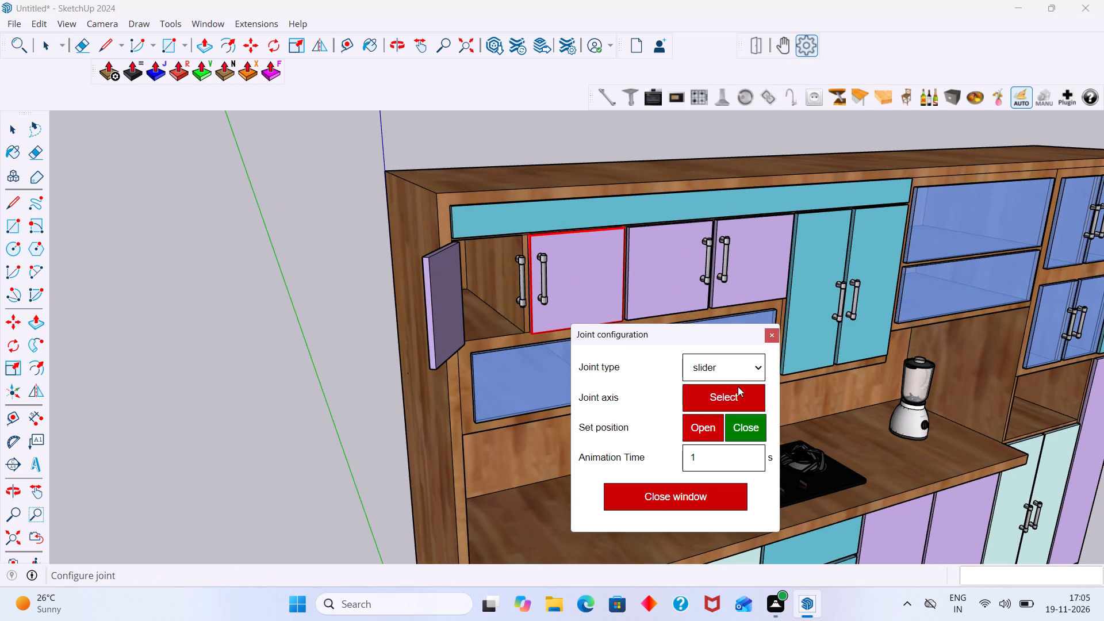
pyautogui.click(742, 364)
pyautogui.click(708, 408)
pyautogui.click(701, 390)
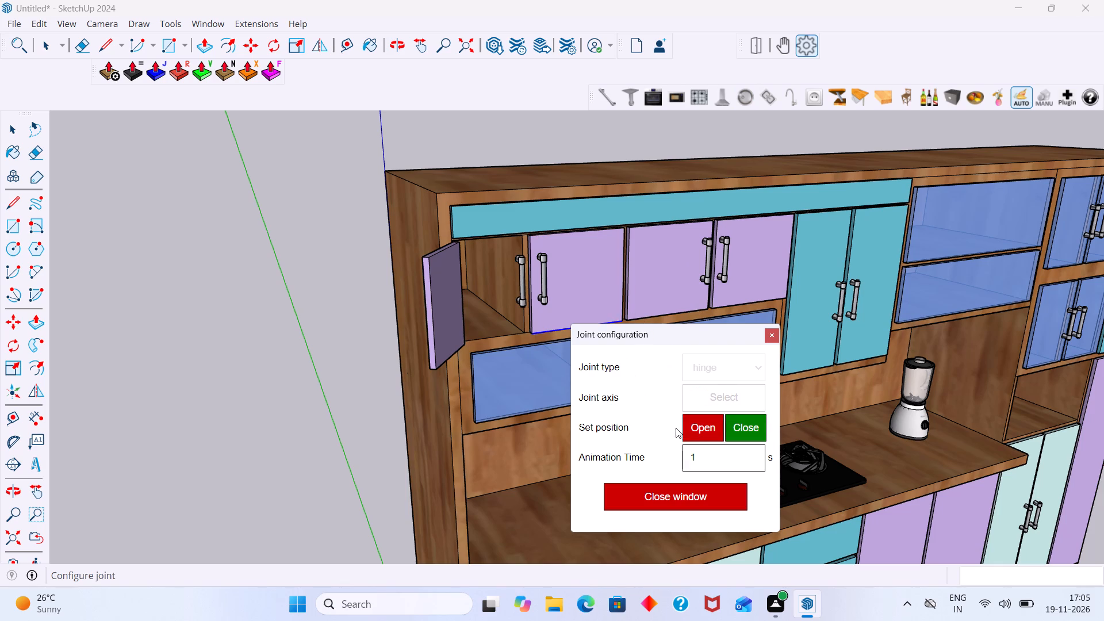
pyautogui.click(701, 469)
pyautogui.press('0')
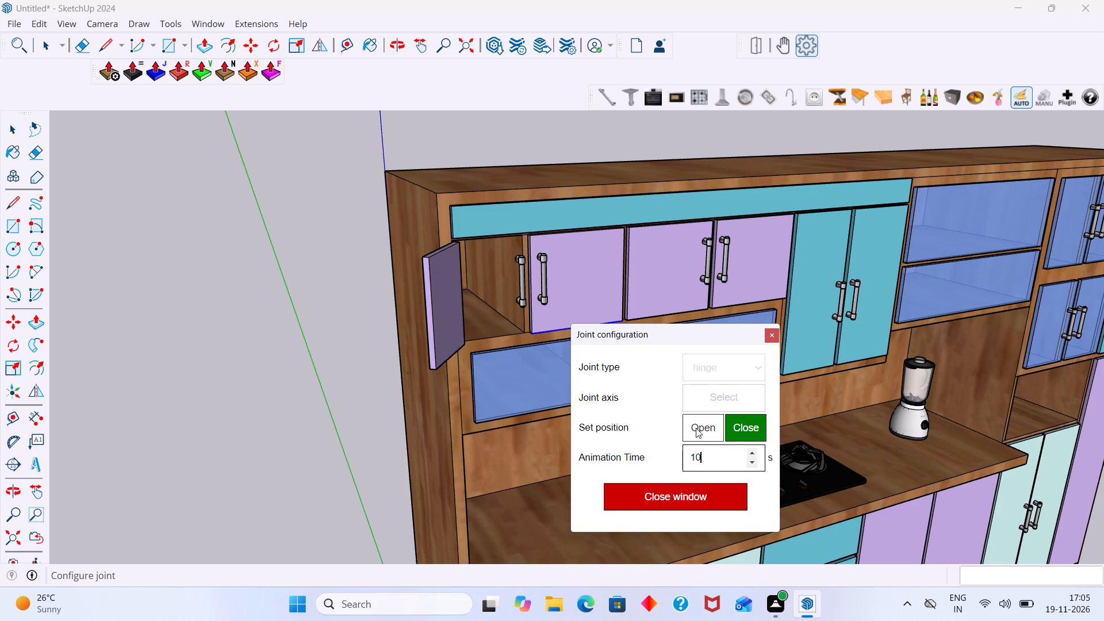
pyautogui.click(698, 425)
pyautogui.click(623, 294)
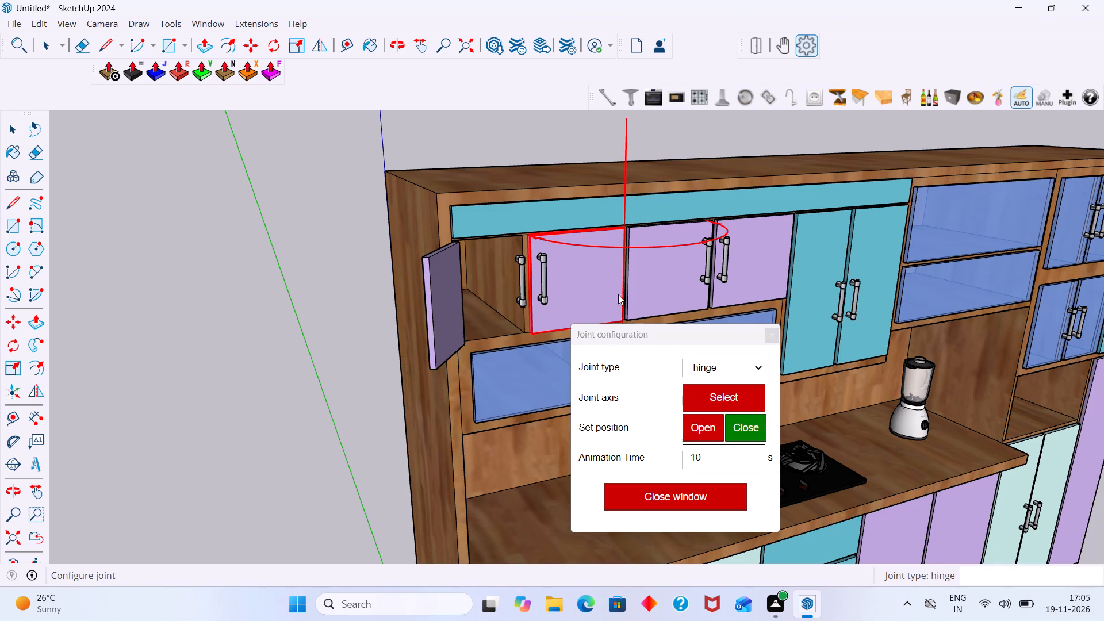
# Swing the second upper lilac door outward about its hinge to open it.
pyautogui.click(787, 50)
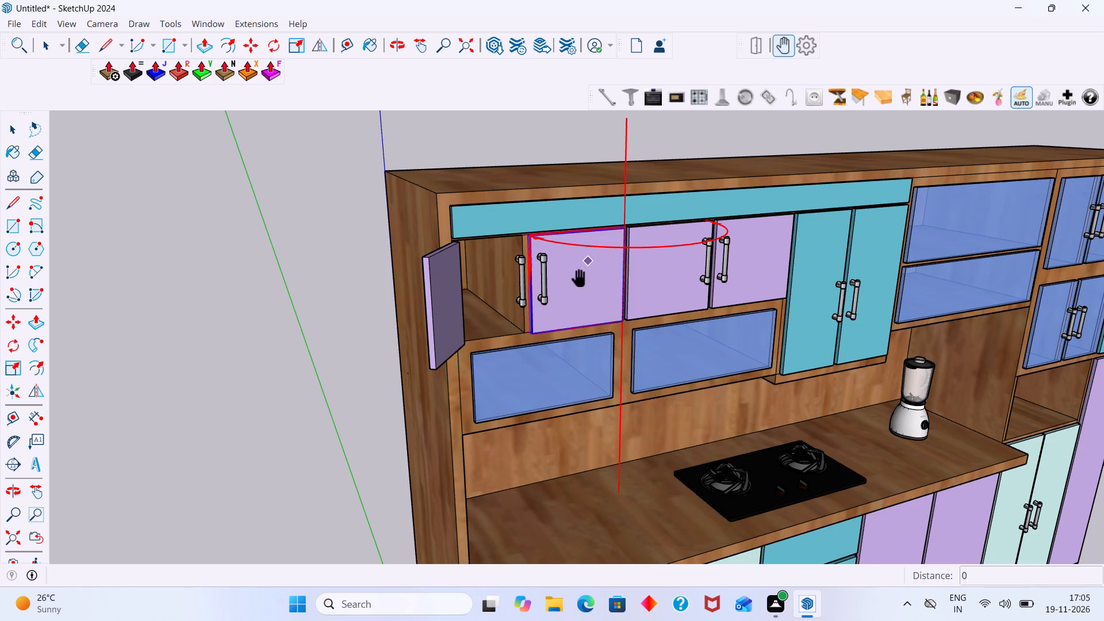
pyautogui.click(570, 269)
pyautogui.click(656, 282)
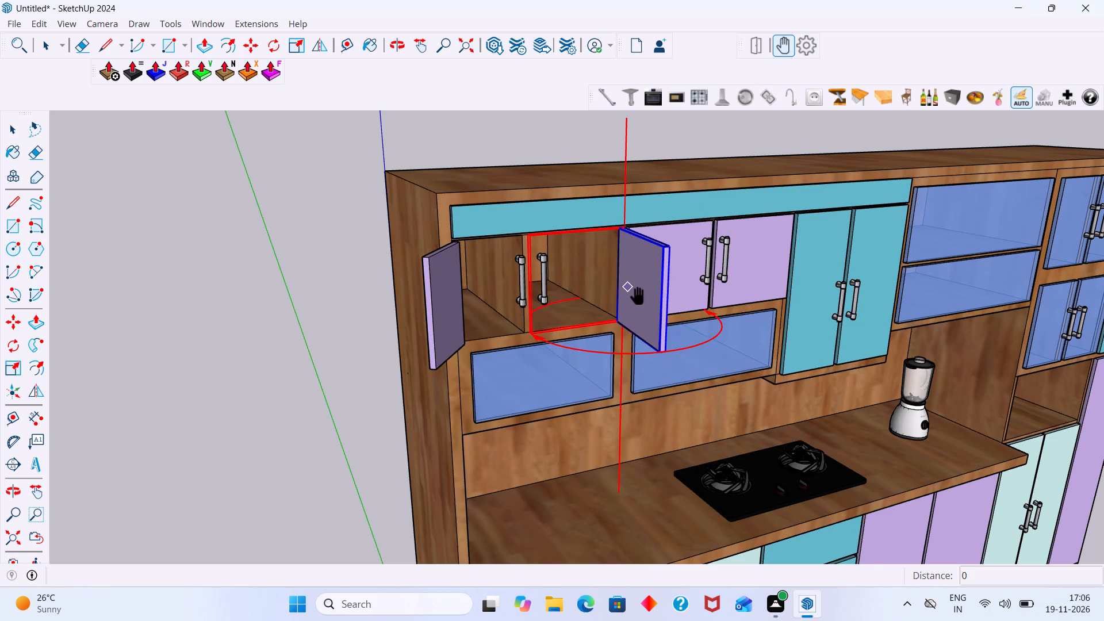
pyautogui.press('space')
# Give the third upper lilac door a hinge joint with its axis along the vertical edge opposite the handle.
pyautogui.click(692, 277)
pyautogui.moveTo(681, 277); pyautogui.dragTo(524, 282, button='middle')
pyautogui.click(803, 45)
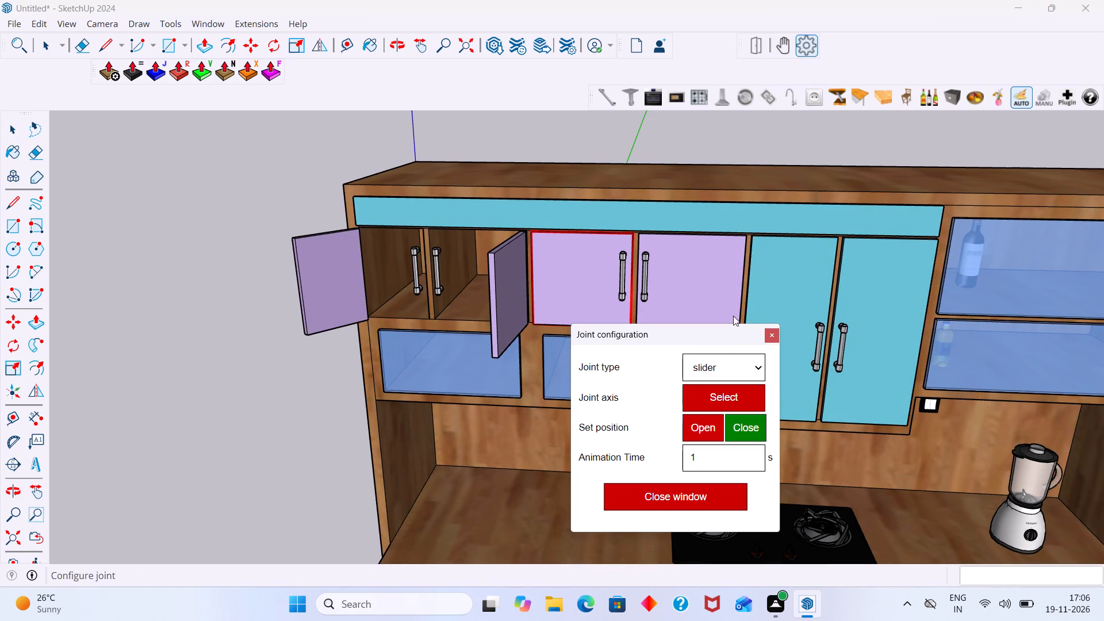
pyautogui.click(750, 373)
pyautogui.click(715, 408)
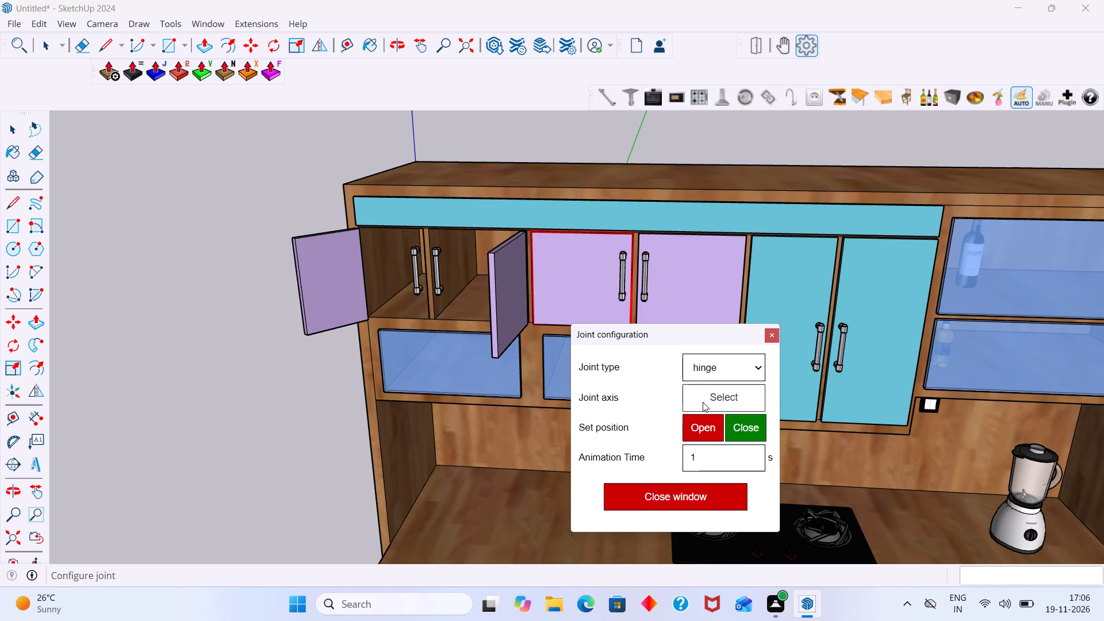
pyautogui.click(703, 401)
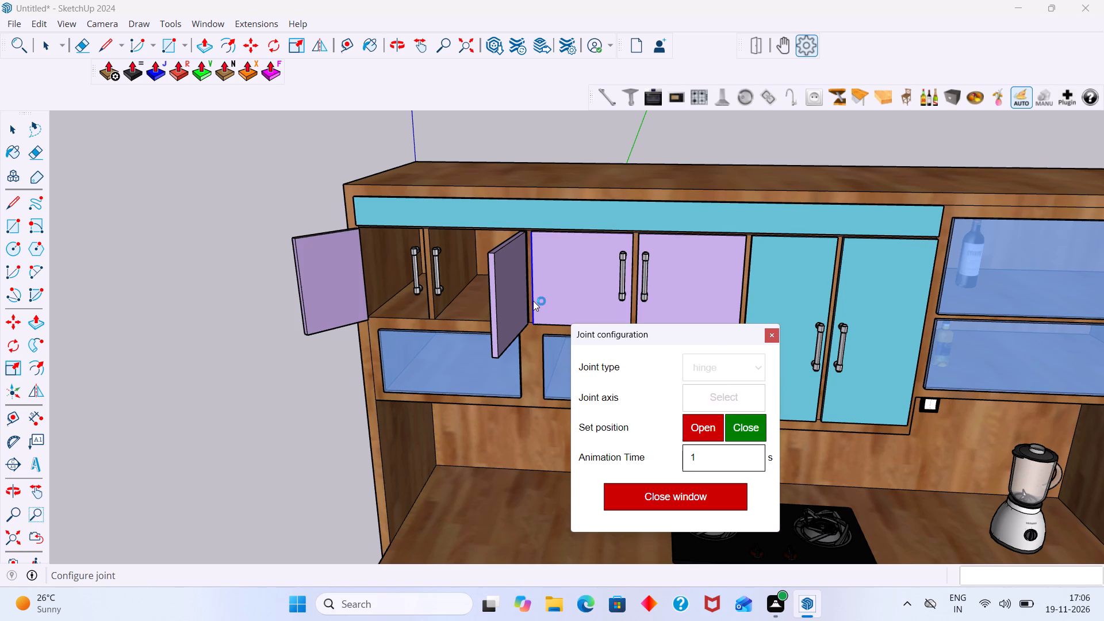
pyautogui.click(533, 298)
# Swing the third upper lilac door outward about its hinge to open it.
pyautogui.click(787, 43)
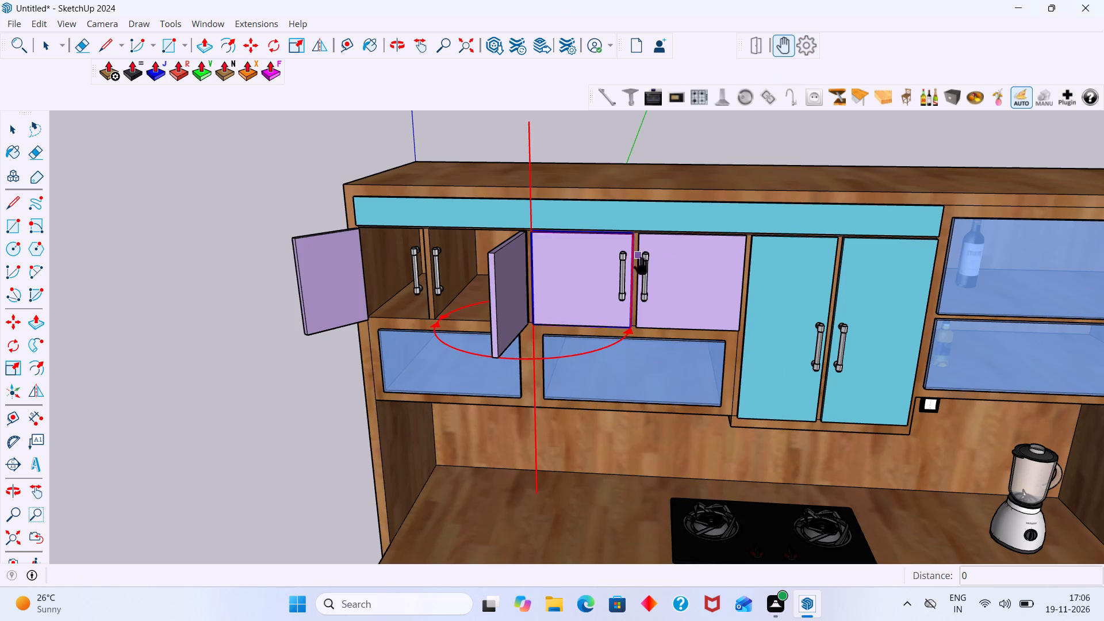
pyautogui.click(605, 273)
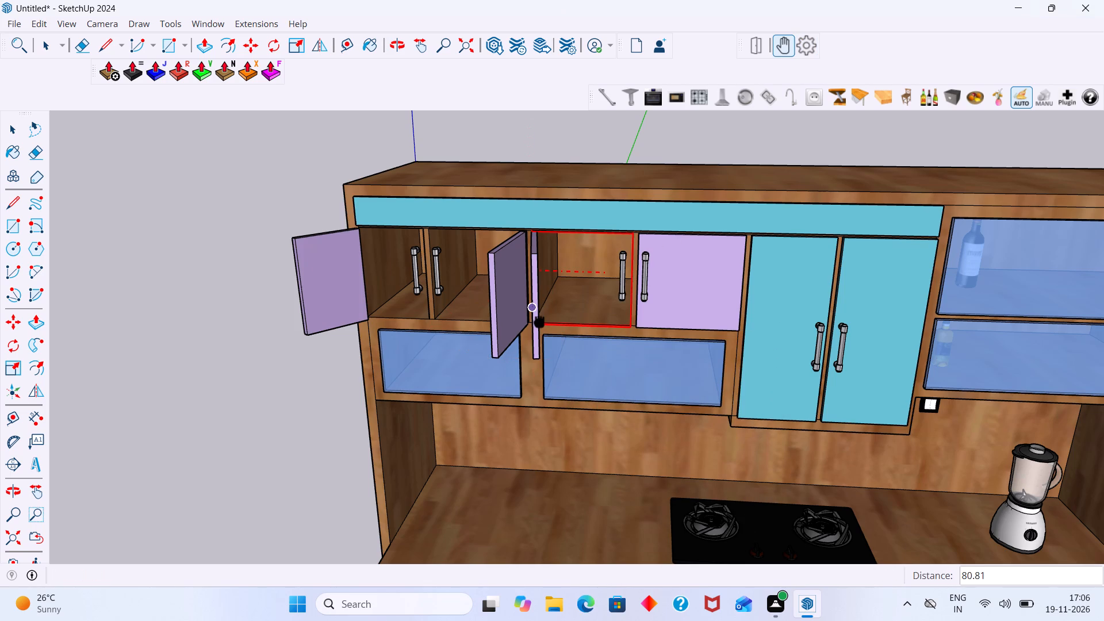
pyautogui.click(530, 313)
pyautogui.press('space')
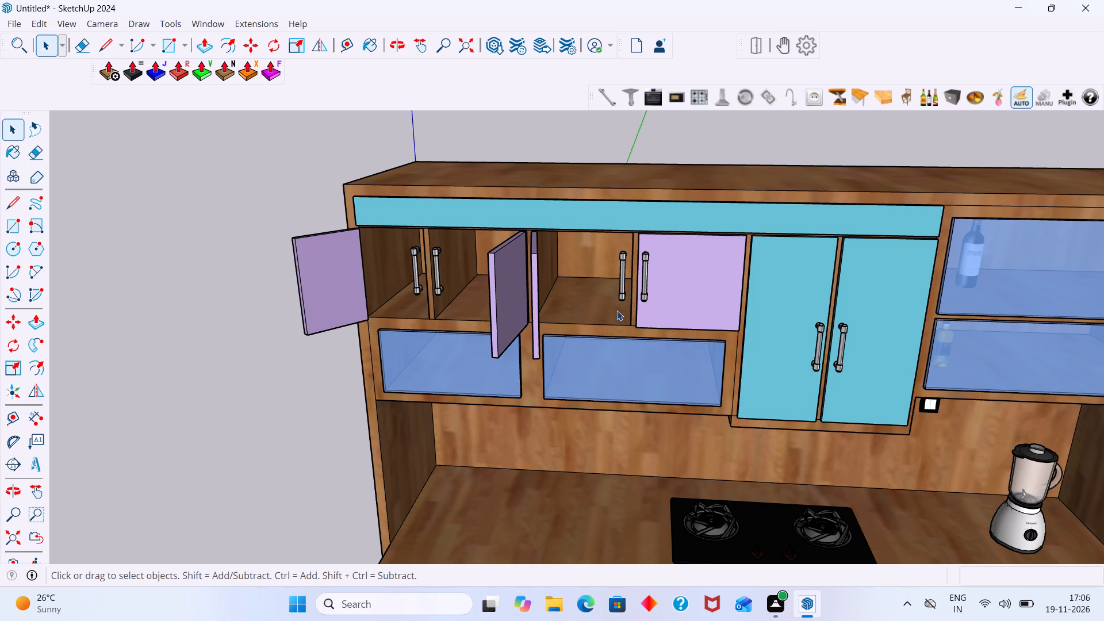
# Select the fourth upper lilac door, beside the tall teal doors, for its joint setup.
pyautogui.scroll(-3, 631, 312)
pyautogui.moveTo(650, 327); pyautogui.dragTo(689, 326, button='middle')
pyautogui.scroll(3, 653, 286)
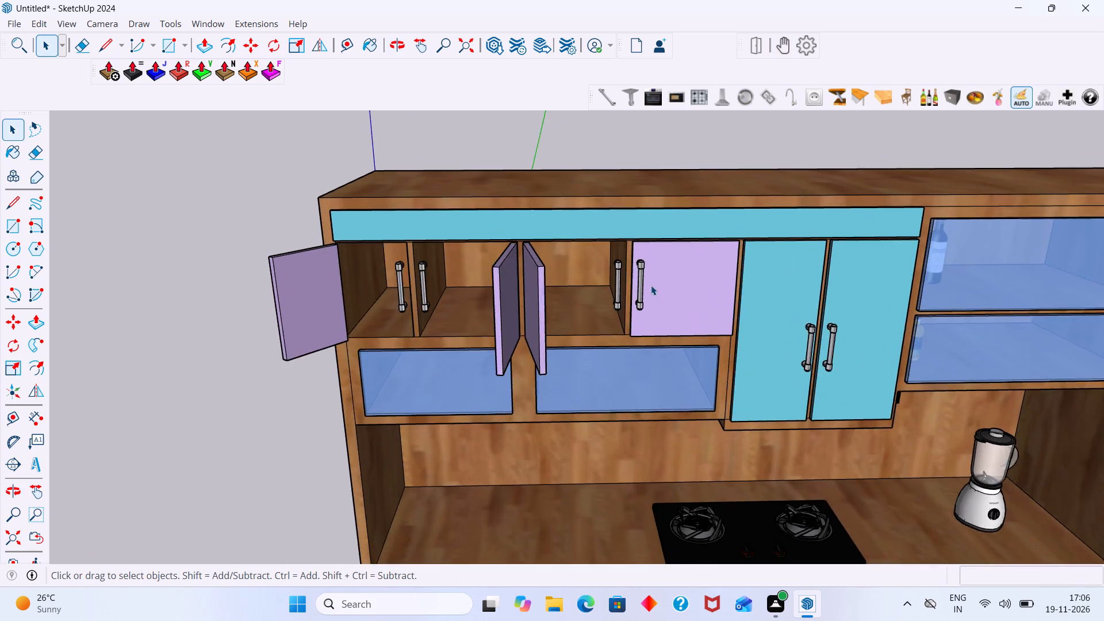
pyautogui.scroll(2, 651, 285)
pyautogui.click(652, 286)
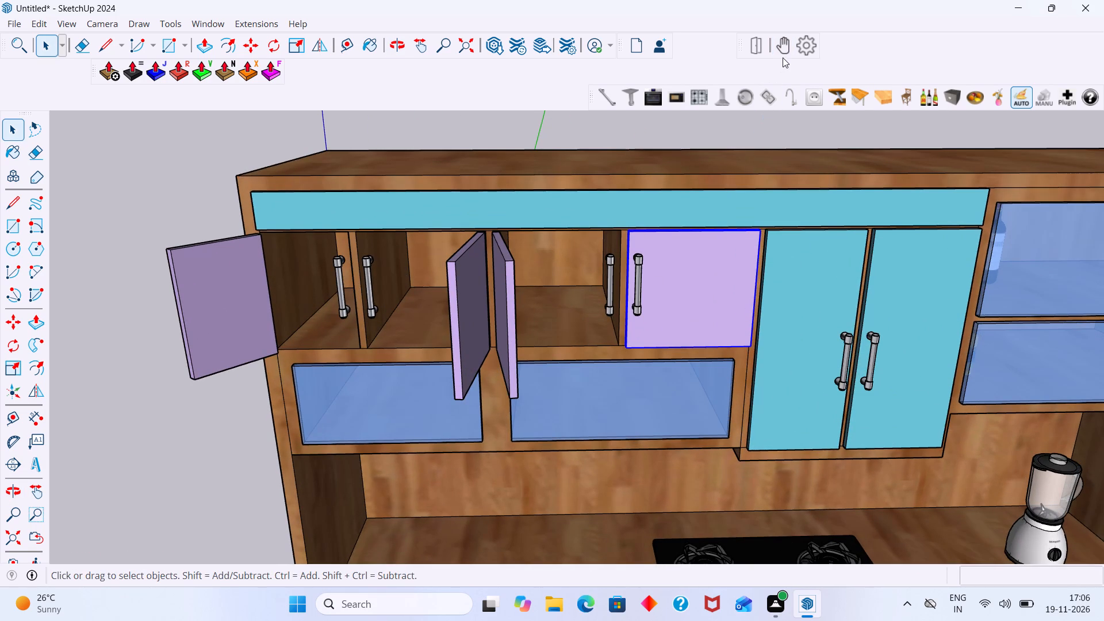
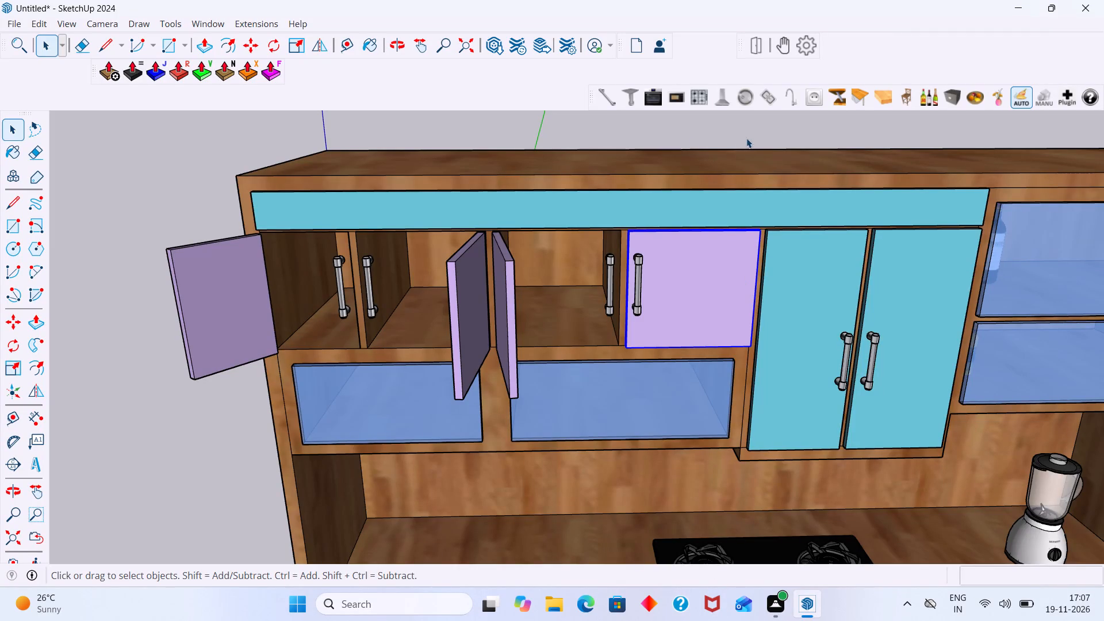
# Configure the closed purple upper door's joint as a hinge about its handle-side vertical edge, with a 10 s animation time.
pyautogui.click(784, 48)
pyautogui.press('space')
pyautogui.click(646, 284)
pyautogui.click(803, 43)
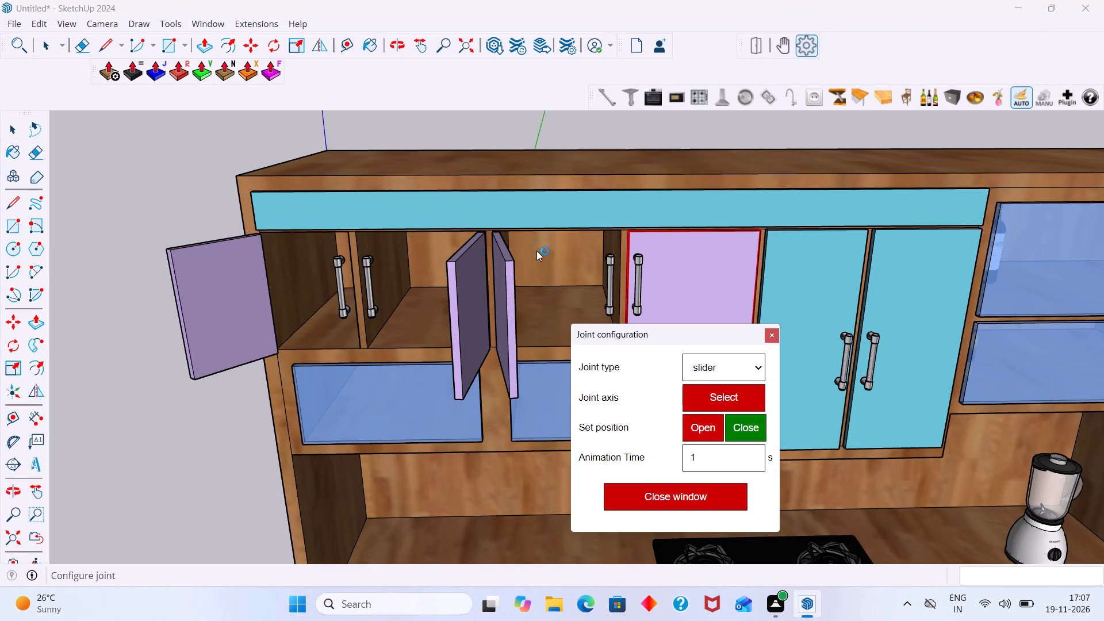
pyautogui.click(730, 365)
pyautogui.click(714, 408)
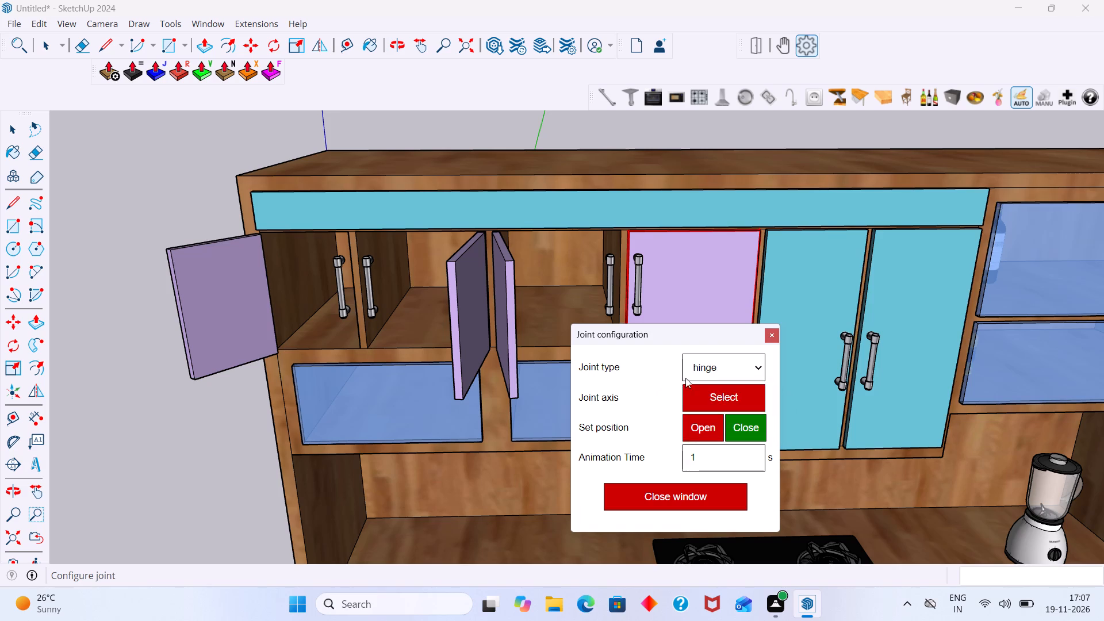
pyautogui.click(687, 390)
pyautogui.click(694, 462)
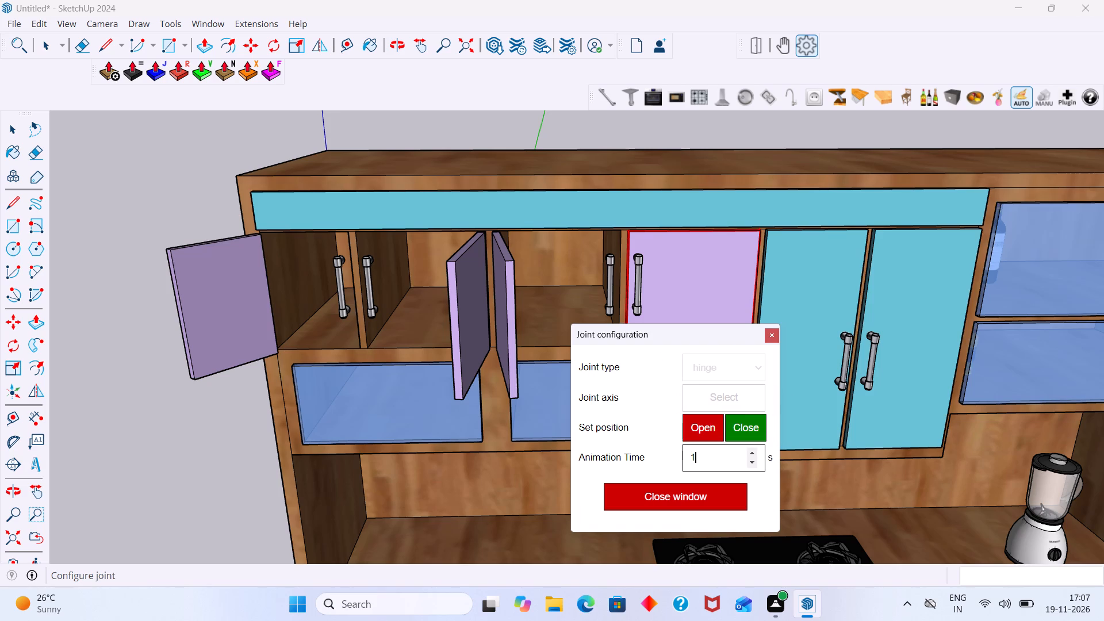
pyautogui.press('0')
pyautogui.click(696, 430)
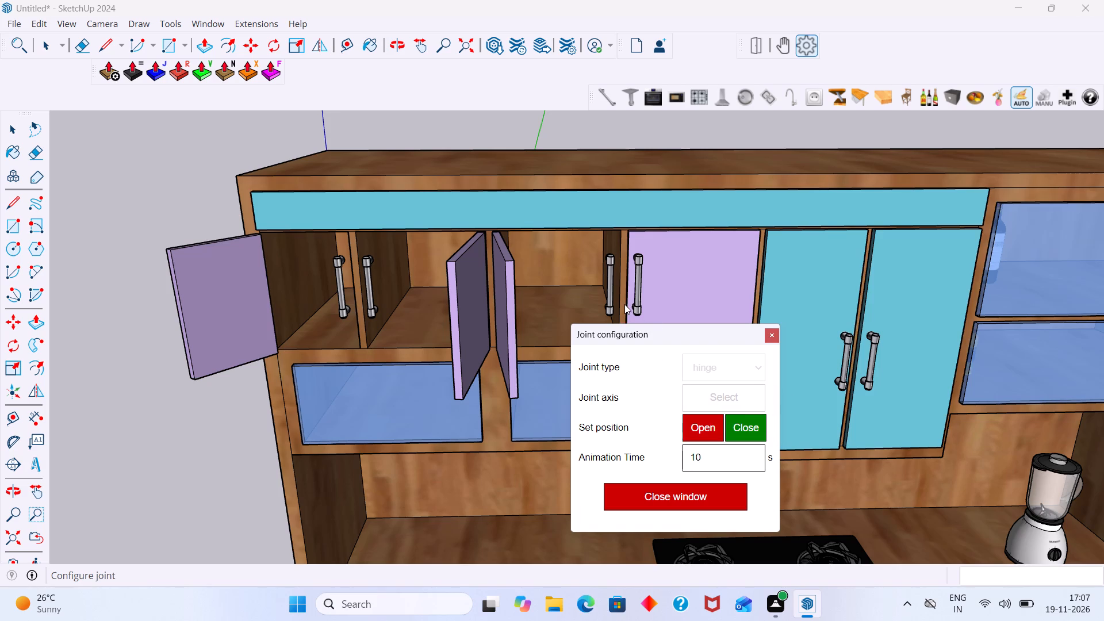
pyautogui.click(624, 304)
pyautogui.moveTo(780, 52); pyautogui.dragTo(771, 53)
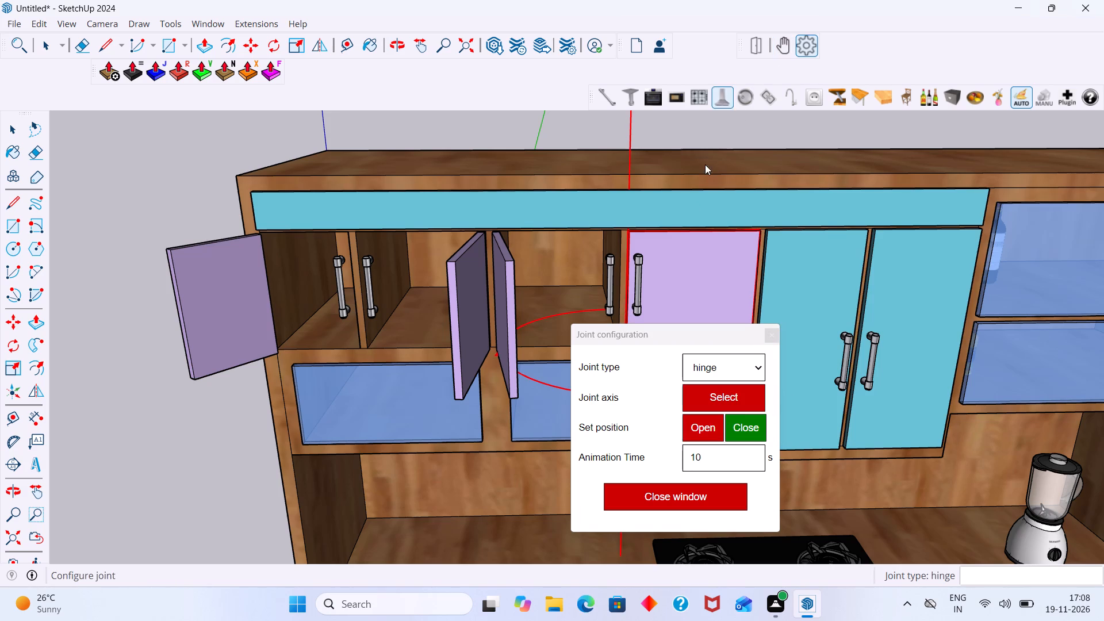
pyautogui.click(678, 260)
# Swing the newly hinged purple upper door outward to its open position with the joint-moving tool.
pyautogui.click(778, 47)
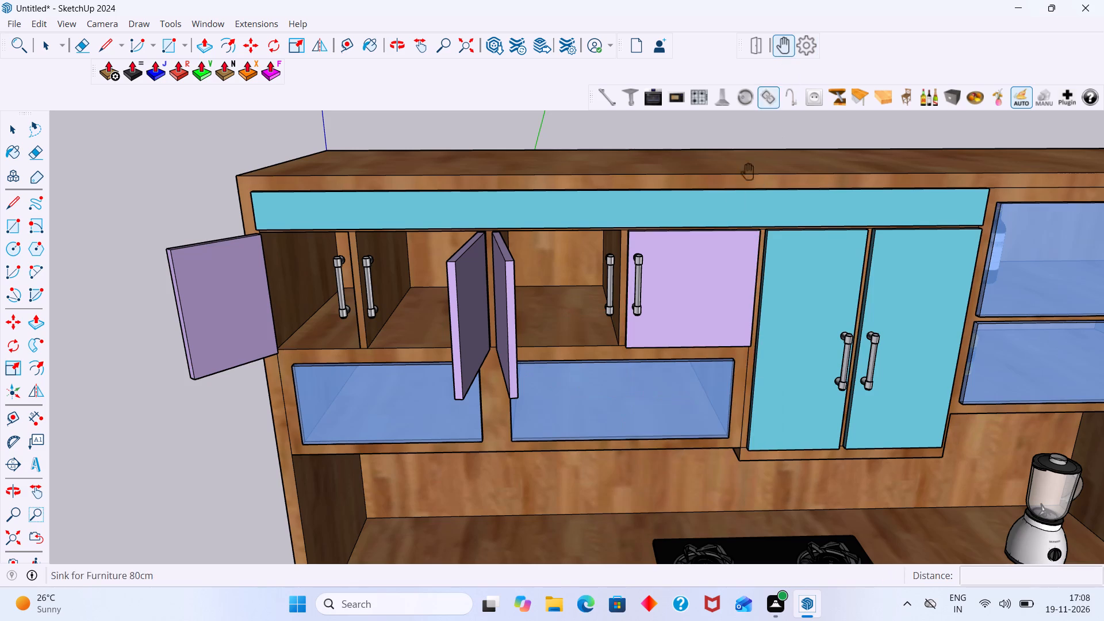
pyautogui.click(676, 304)
pyautogui.click(586, 344)
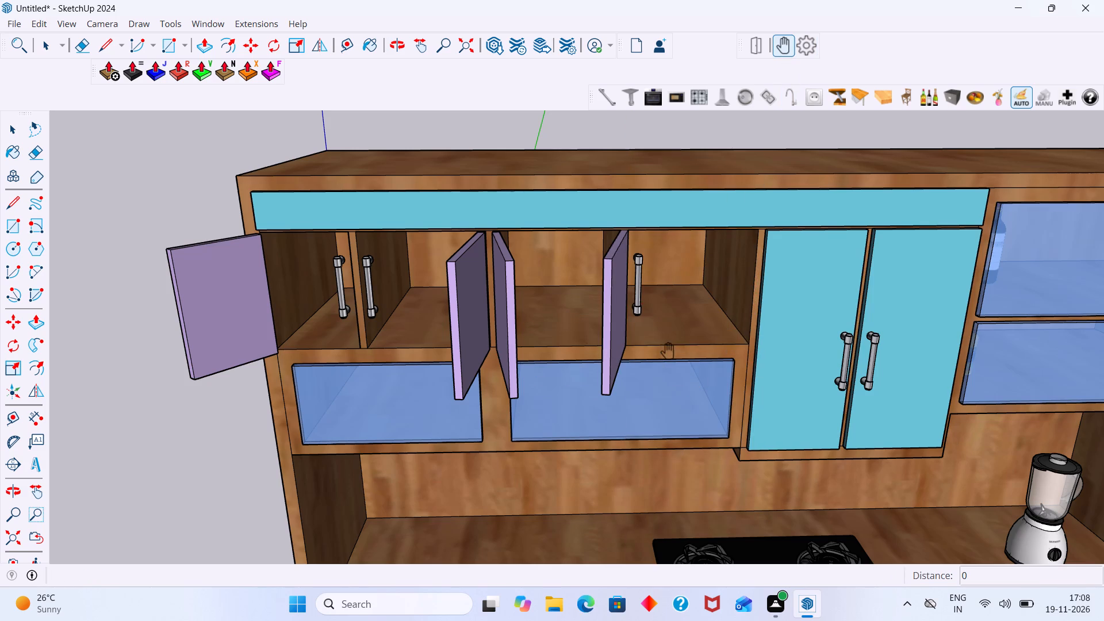
pyautogui.press('space')
# Close the four open purple upper cabinet doors with the open-and-close tool, and clear the selection.
pyautogui.scroll(-6, 647, 343)
pyautogui.moveTo(634, 352); pyautogui.dragTo(757, 355, button='middle')
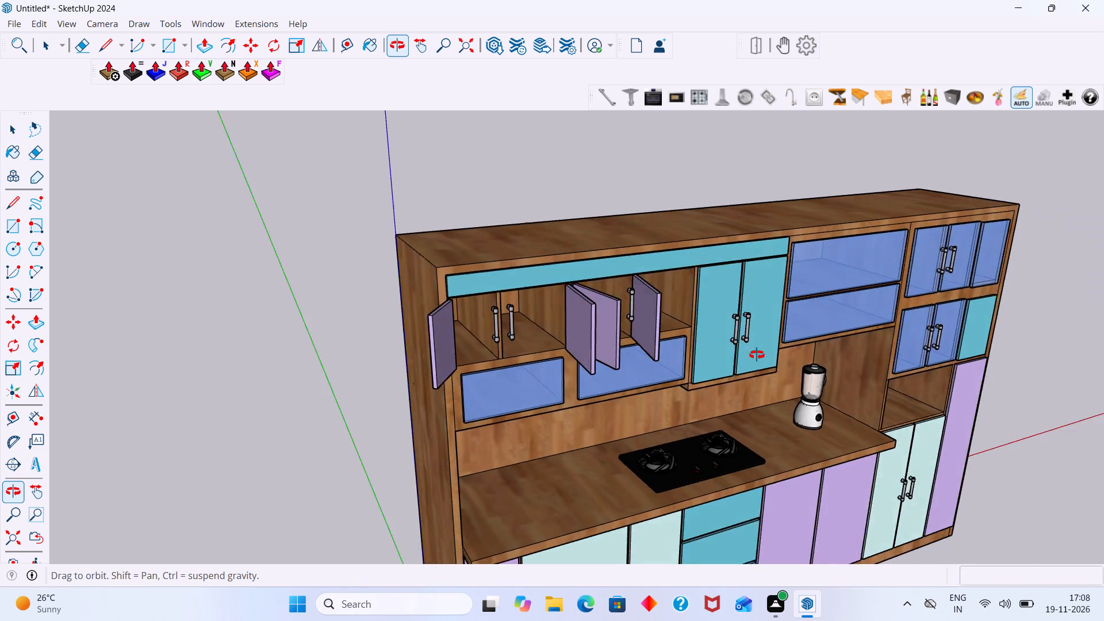
pyautogui.moveTo(757, 355); pyautogui.dragTo(668, 328, button='middle')
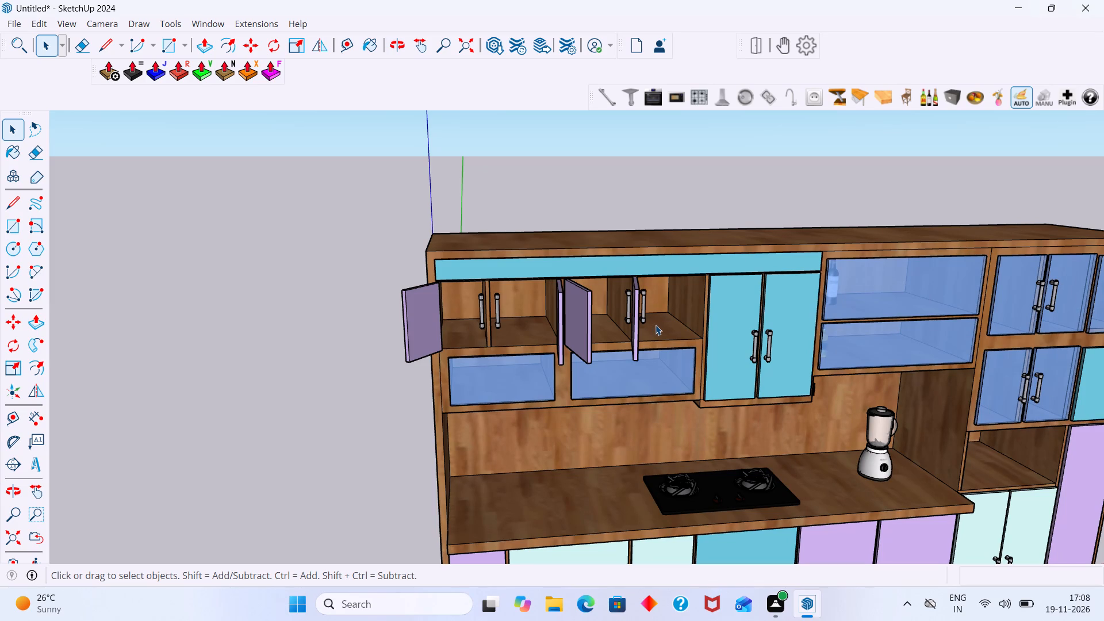
pyautogui.click(761, 44)
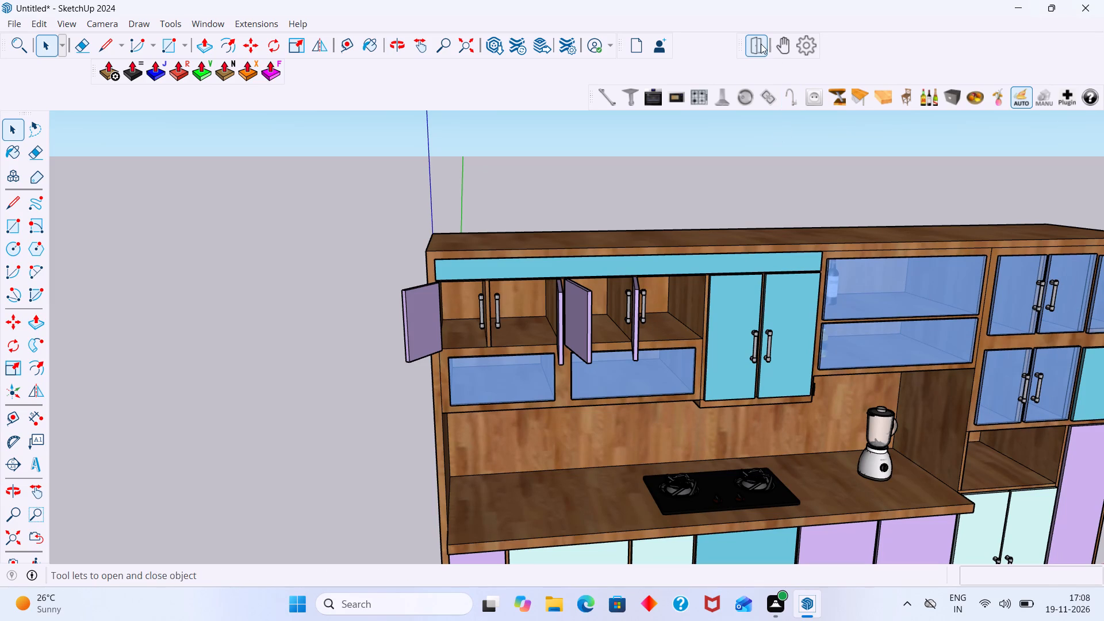
pyautogui.click(421, 308)
pyautogui.click(558, 316)
pyautogui.click(589, 310)
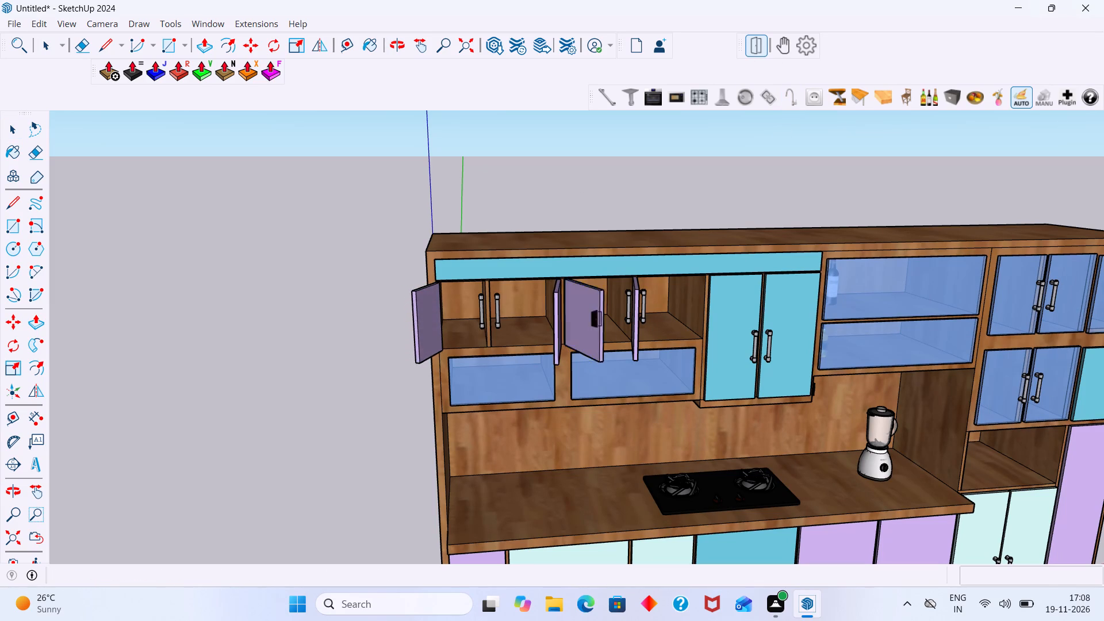
pyautogui.click(627, 313)
pyautogui.click(631, 312)
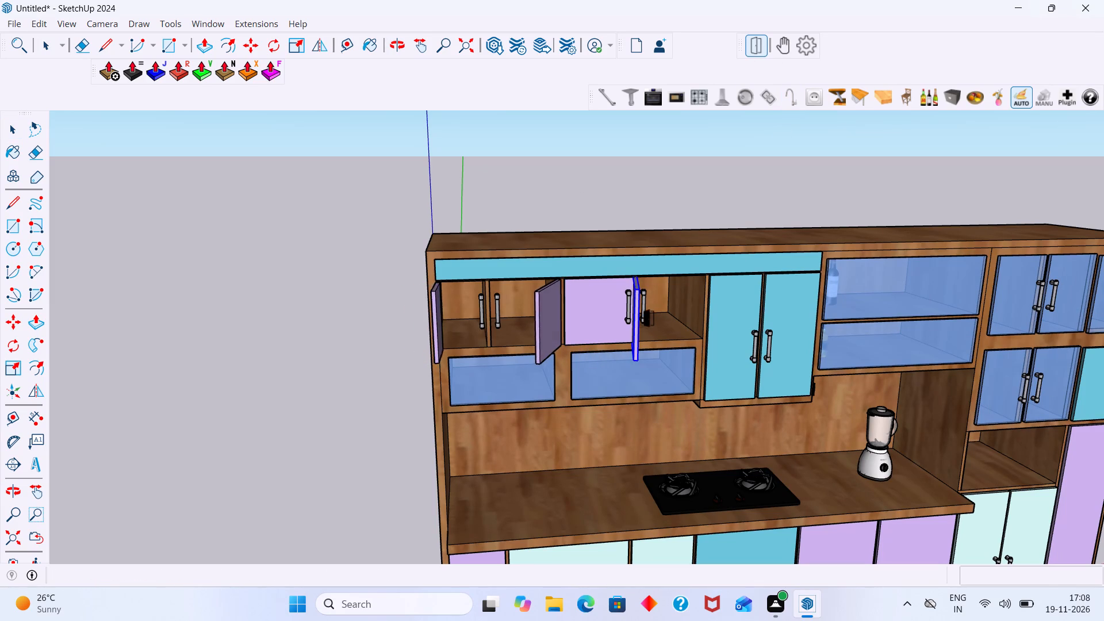
pyautogui.click(632, 312)
pyautogui.click(633, 312)
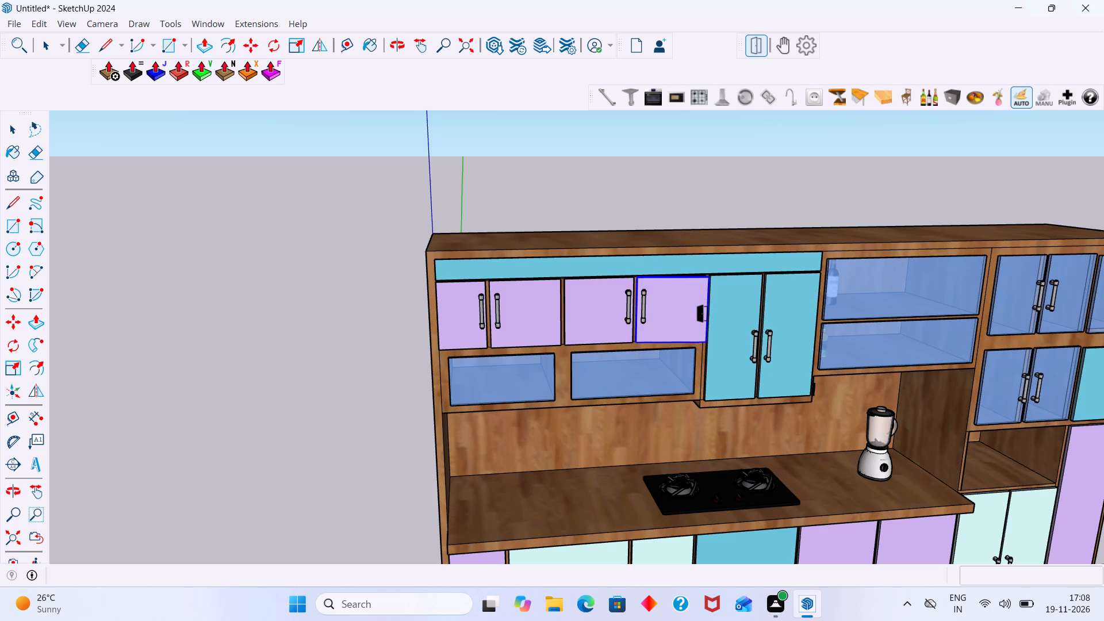
pyautogui.press('space')
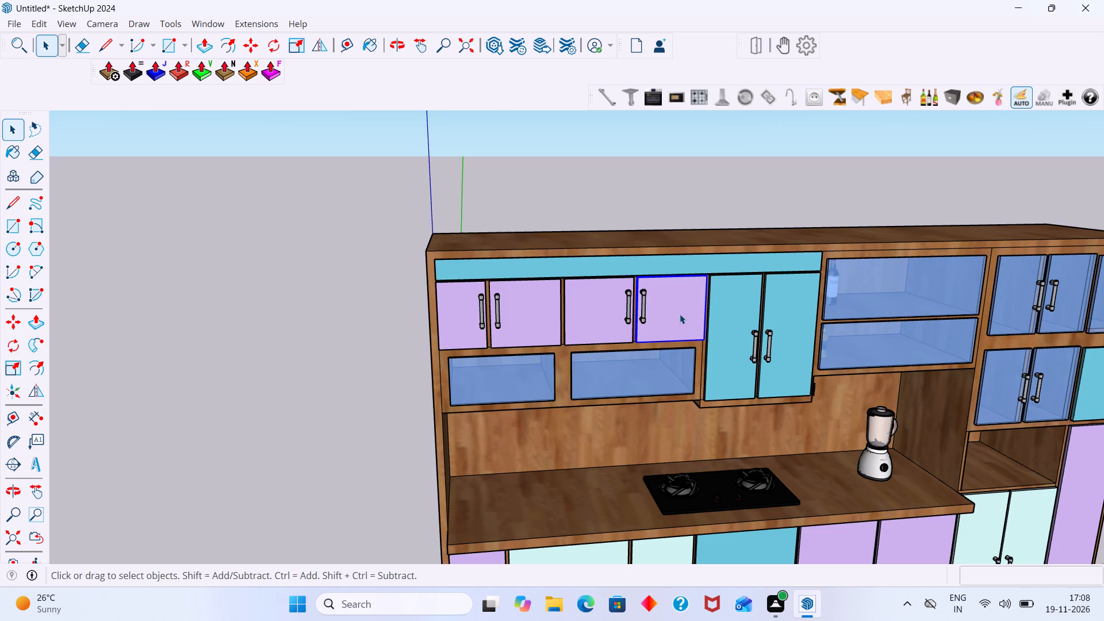
pyautogui.scroll(-4, 681, 312)
pyautogui.click(672, 242)
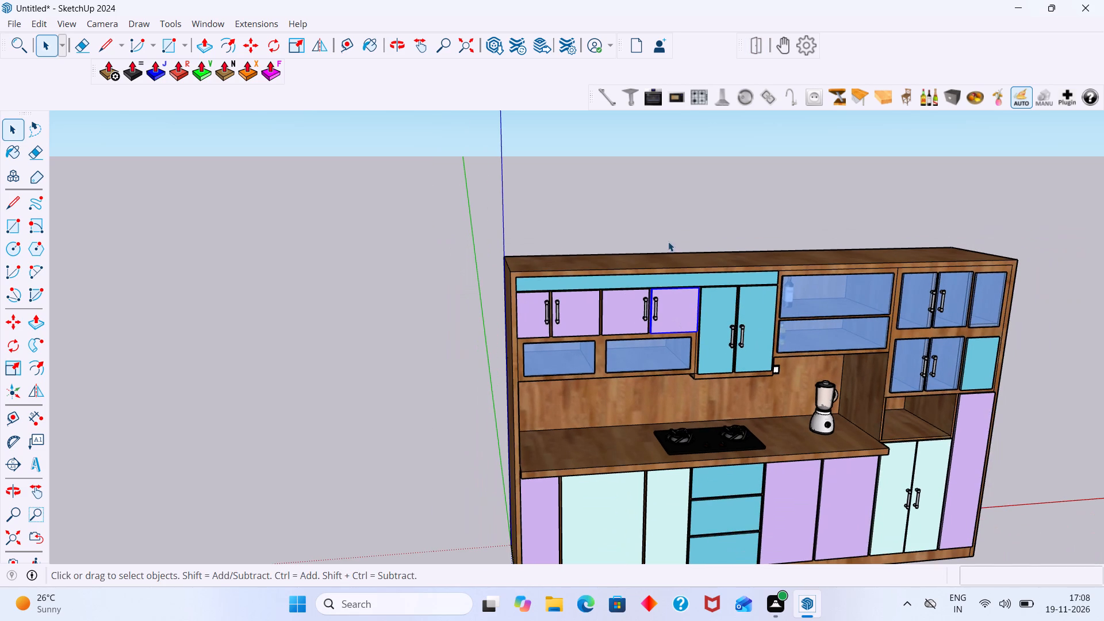
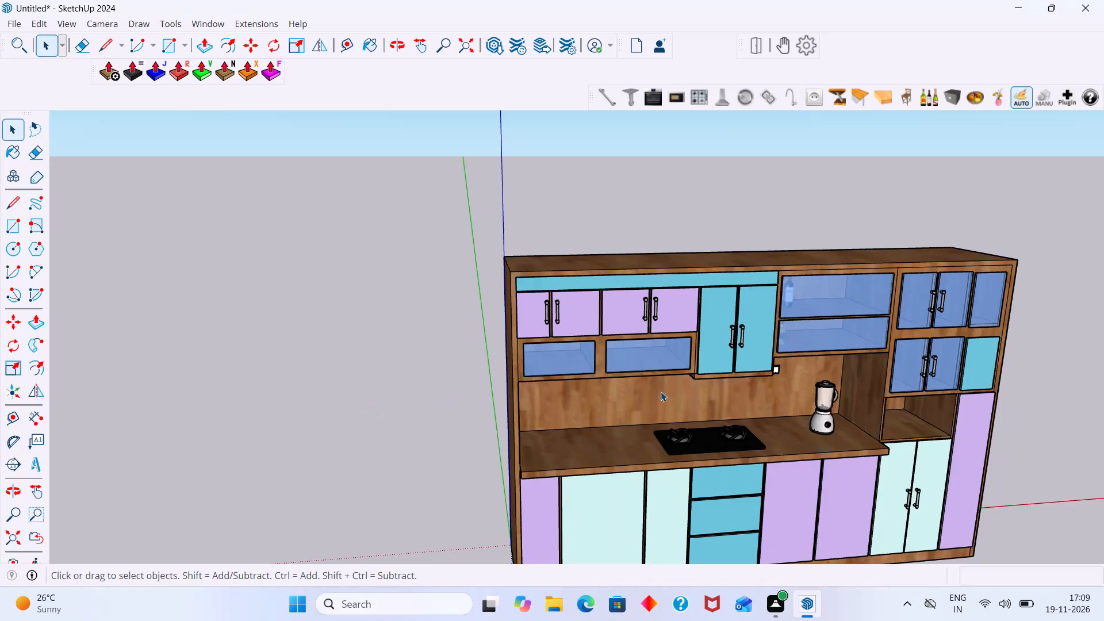
# Inspect the closed purple upper doors and the neighbouring teal doors from the front and side of the kitchen unit.
pyautogui.moveTo(675, 360); pyautogui.dragTo(871, 401, button='middle')
pyautogui.scroll(-4, 853, 401)
pyautogui.moveTo(842, 476); pyautogui.dragTo(938, 503, button='middle')
pyautogui.moveTo(938, 503); pyautogui.dragTo(1076, 497, button='middle')
pyautogui.moveTo(768, 379); pyautogui.dragTo(607, 339, button='middle')
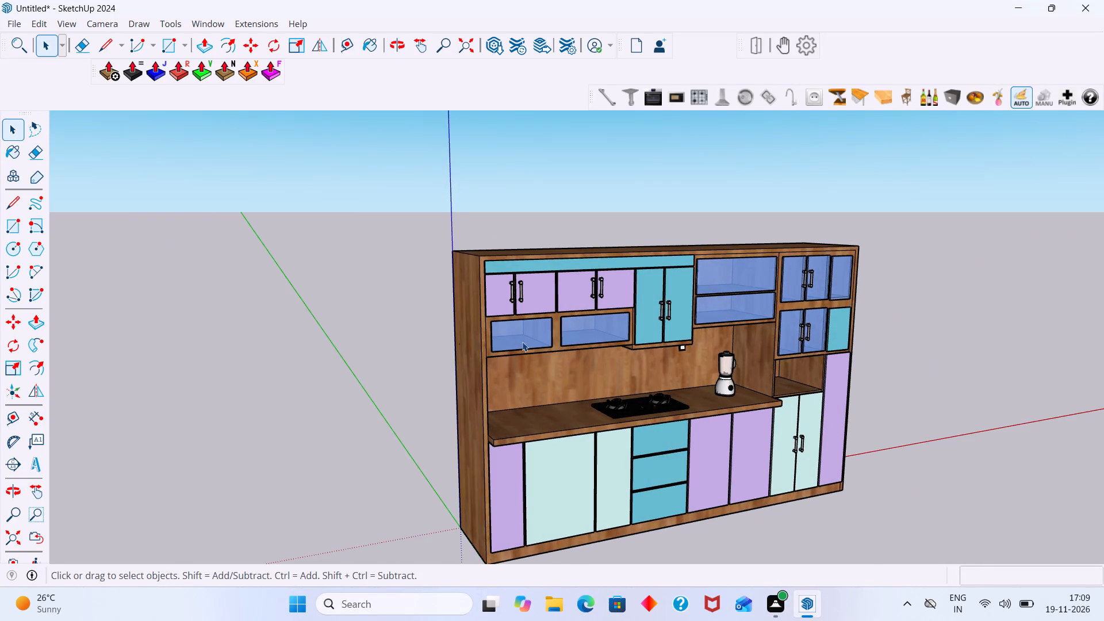
pyautogui.scroll(9, 459, 322)
pyautogui.scroll(5, 531, 271)
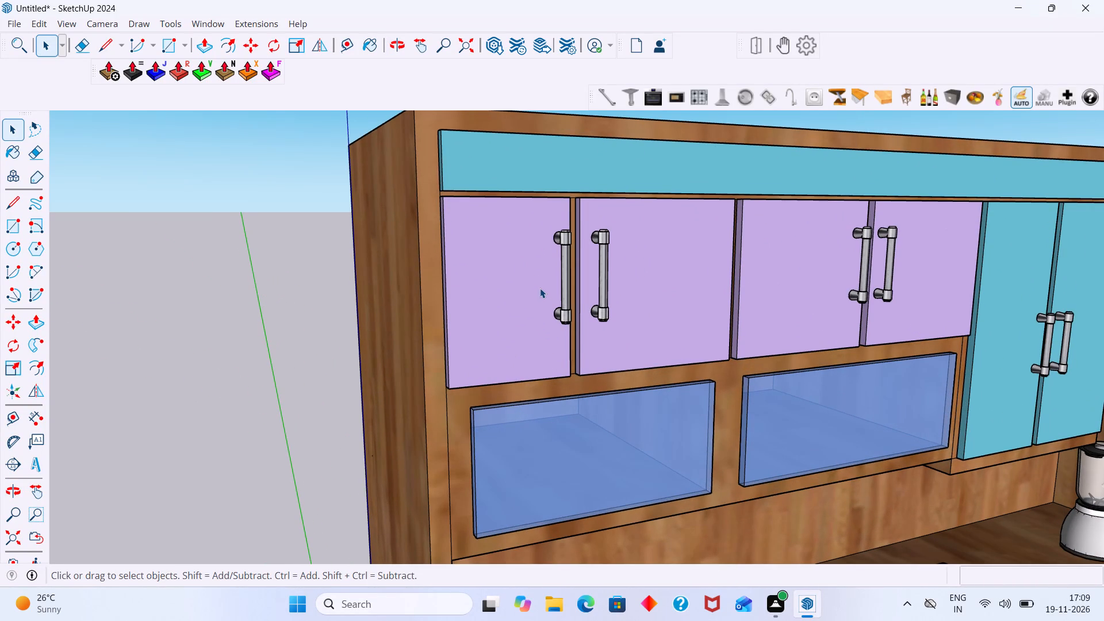
pyautogui.scroll(-16, 540, 288)
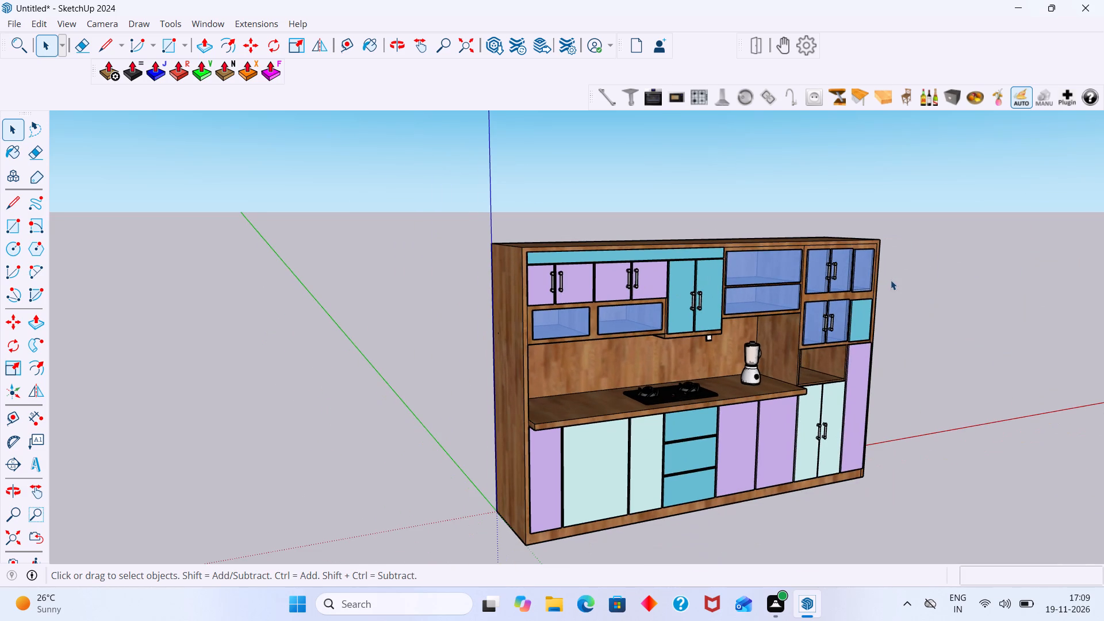
pyautogui.click(891, 280)
pyautogui.scroll(-2, 936, 273)
pyautogui.moveTo(794, 390); pyautogui.dragTo(718, 407, button='middle')
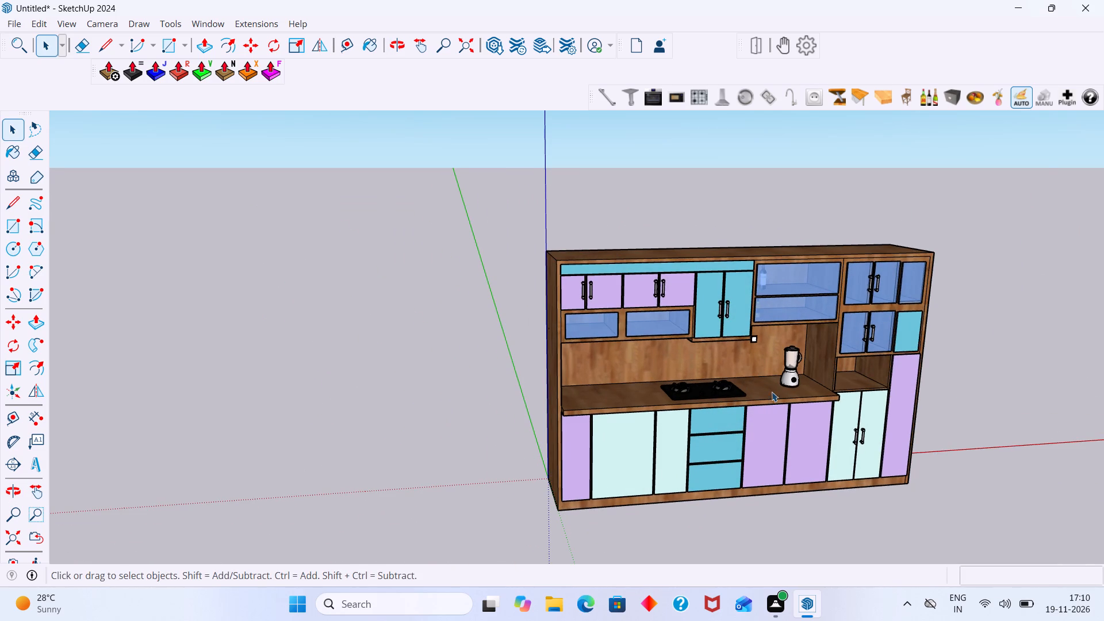
pyautogui.scroll(7, 772, 392)
pyautogui.scroll(6, 689, 273)
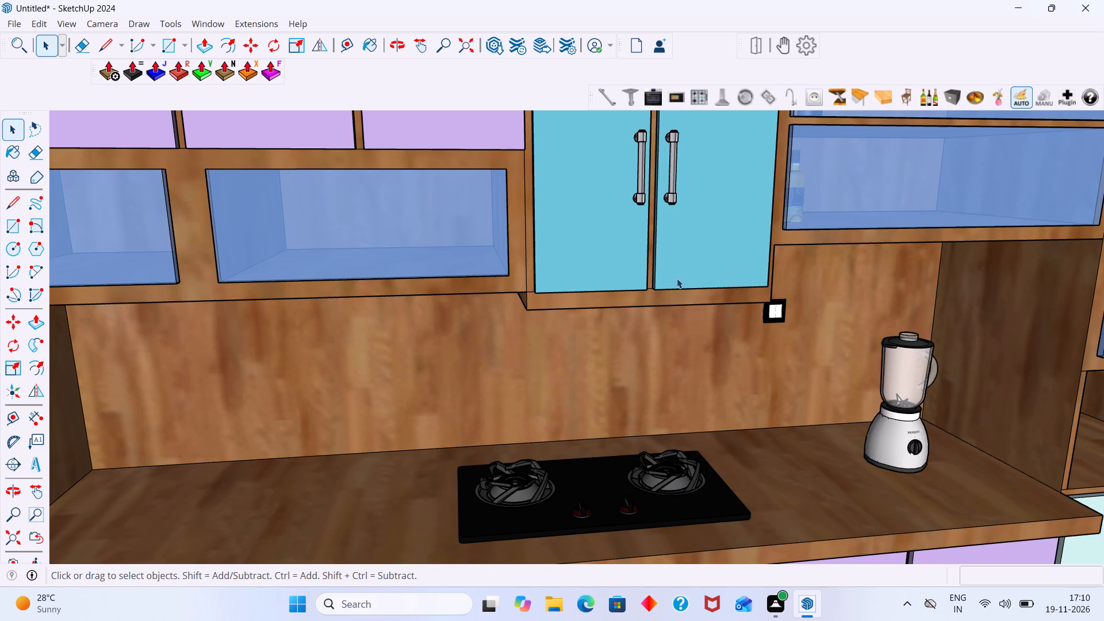
pyautogui.scroll(-12, 592, 304)
pyautogui.scroll(-18, 572, 346)
pyautogui.moveTo(445, 368); pyautogui.dragTo(623, 404, button='middle')
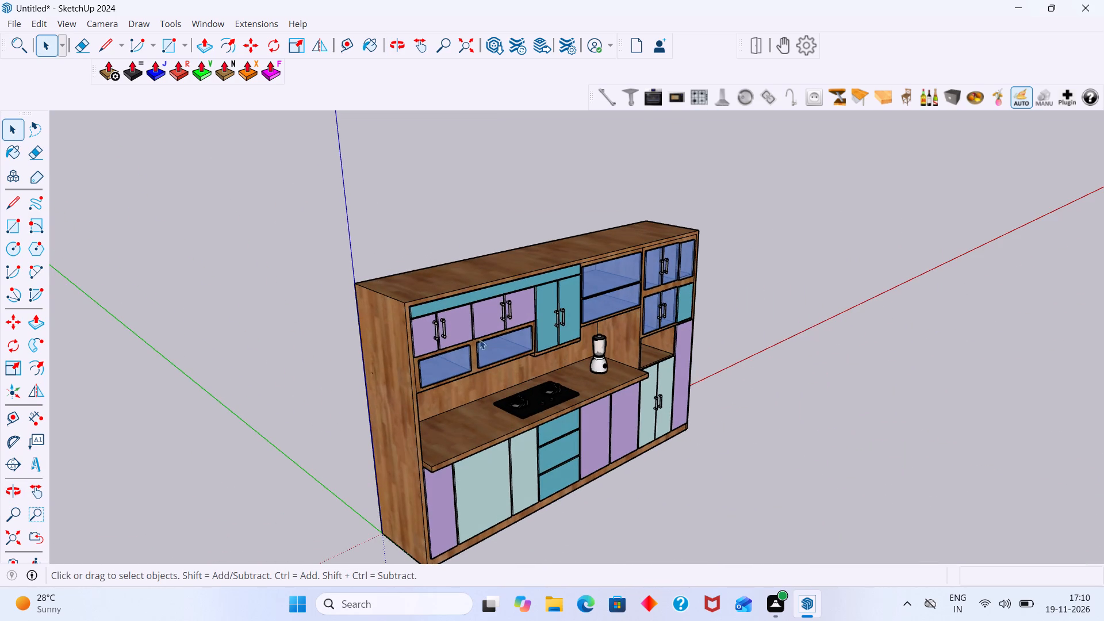
pyautogui.scroll(9, 440, 332)
pyautogui.moveTo(336, 298); pyautogui.dragTo(185, 257, button='middle')
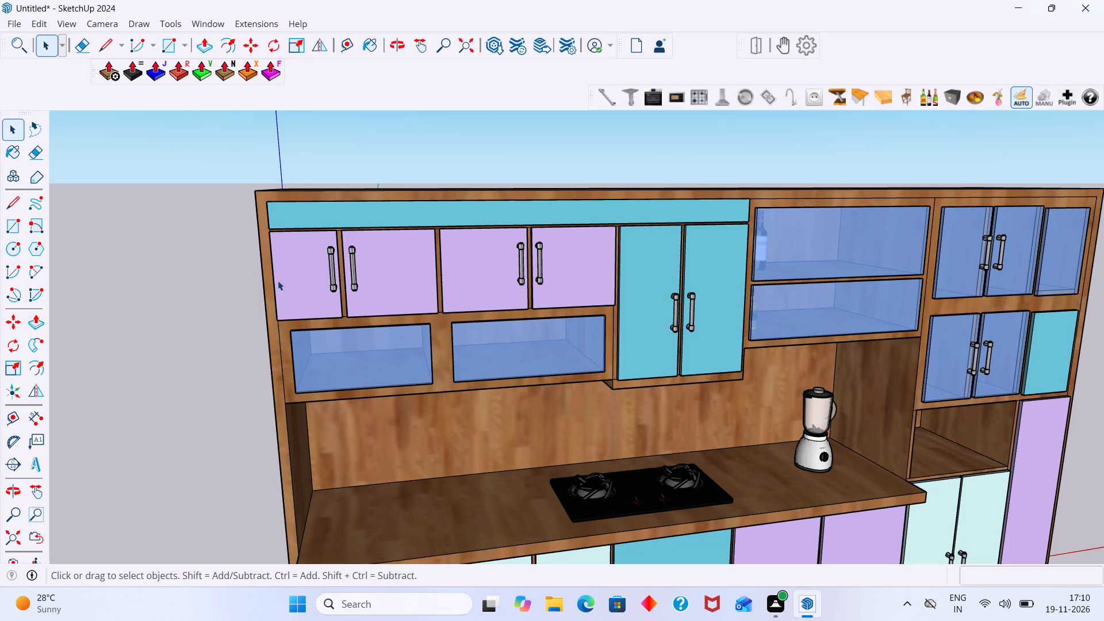
pyautogui.moveTo(312, 294); pyautogui.dragTo(609, 354, button='middle')
pyautogui.scroll(3, 546, 339)
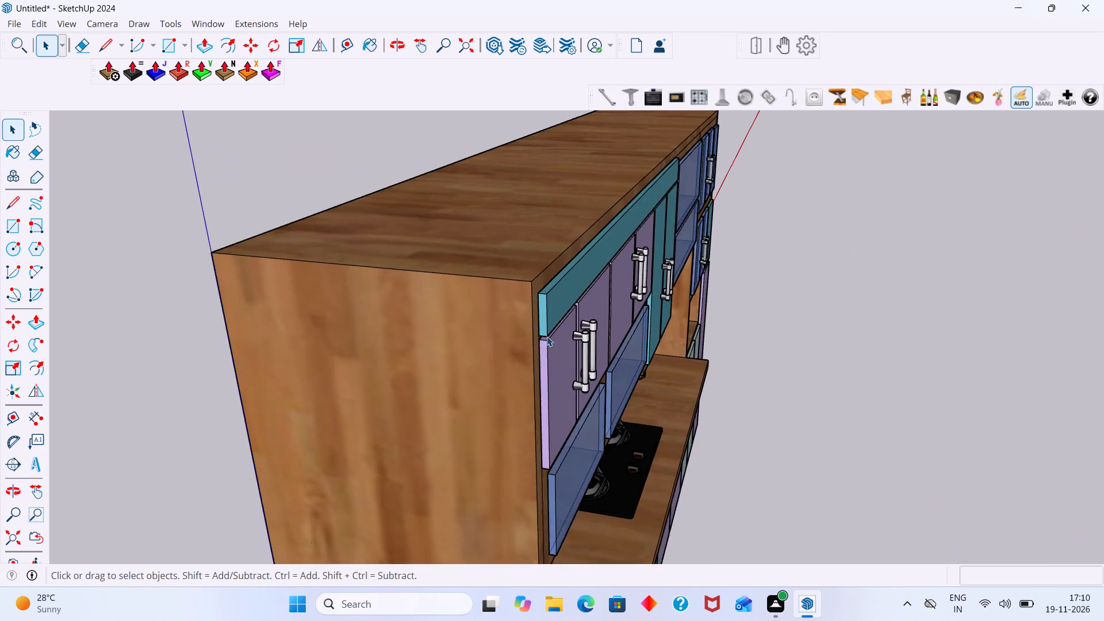
pyautogui.scroll(2, 547, 336)
pyautogui.moveTo(551, 334); pyautogui.dragTo(429, 313, button='middle')
pyautogui.scroll(-4, 494, 296)
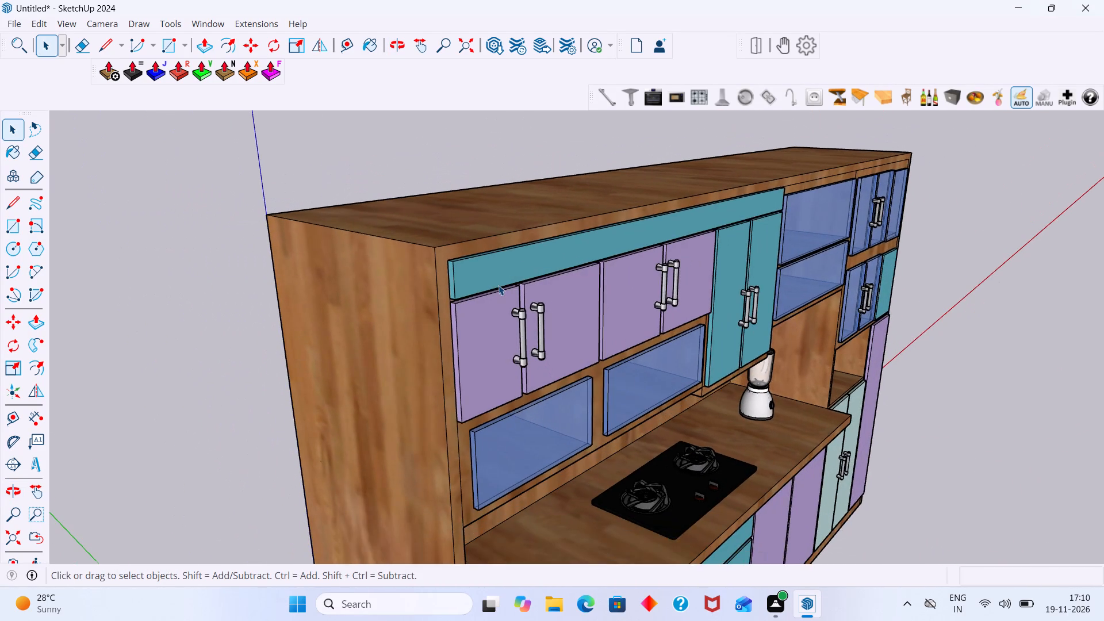
# Review the whole kitchen unit from several angles, including the blue glass fronts, the cooktop and the upper doors.
pyautogui.scroll(-6, 499, 285)
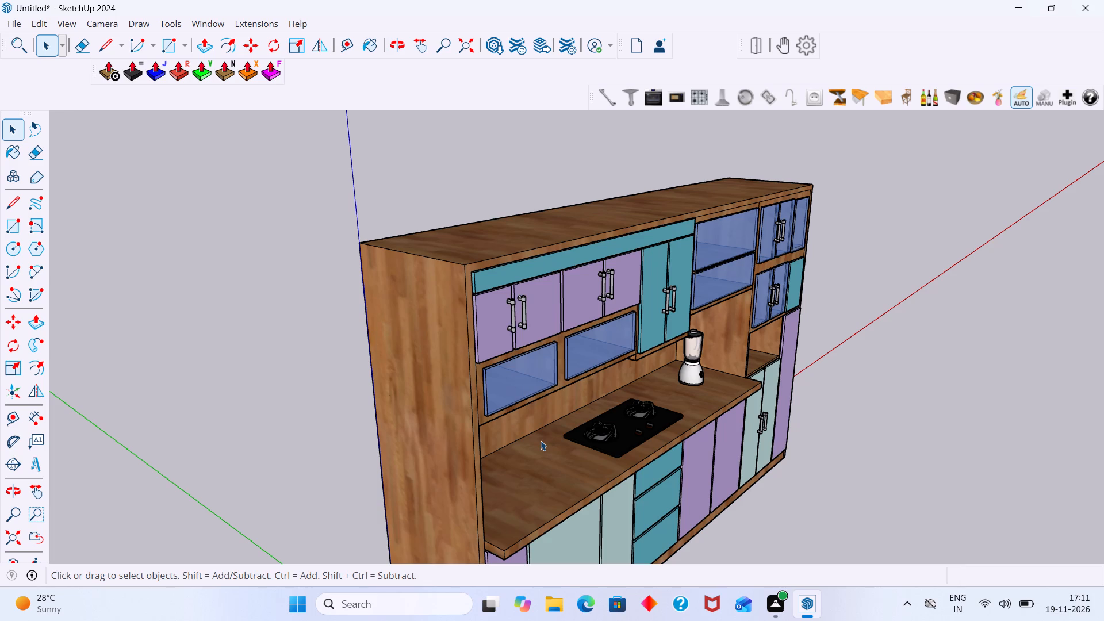
pyautogui.scroll(-2, 520, 260)
pyautogui.moveTo(519, 268); pyautogui.dragTo(409, 287, button='middle')
pyautogui.scroll(-3, 423, 276)
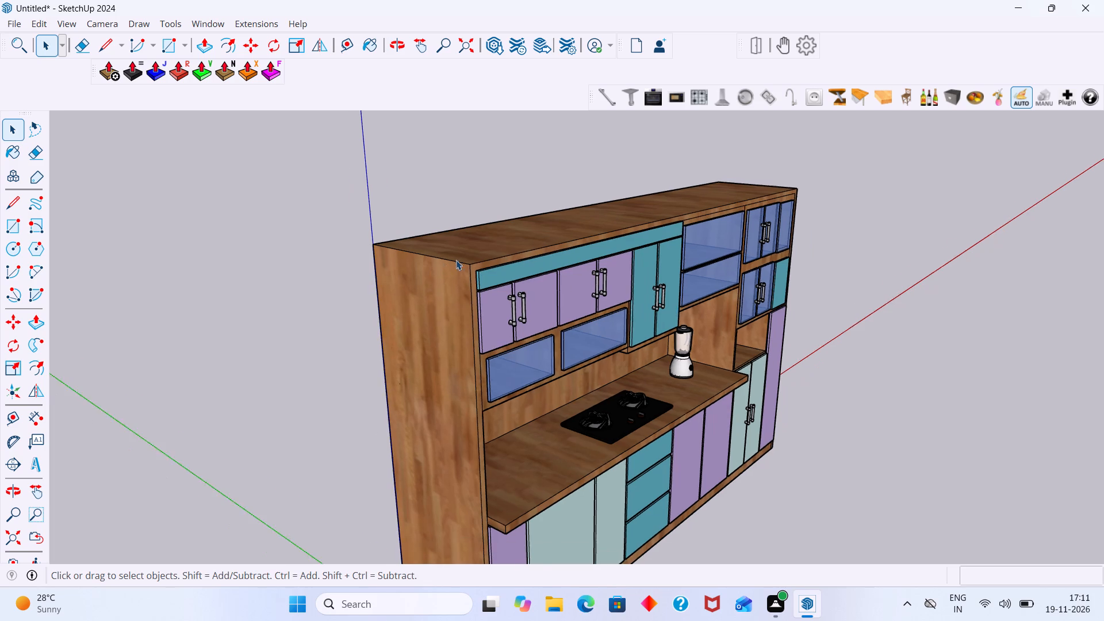
pyautogui.scroll(-5, 365, 224)
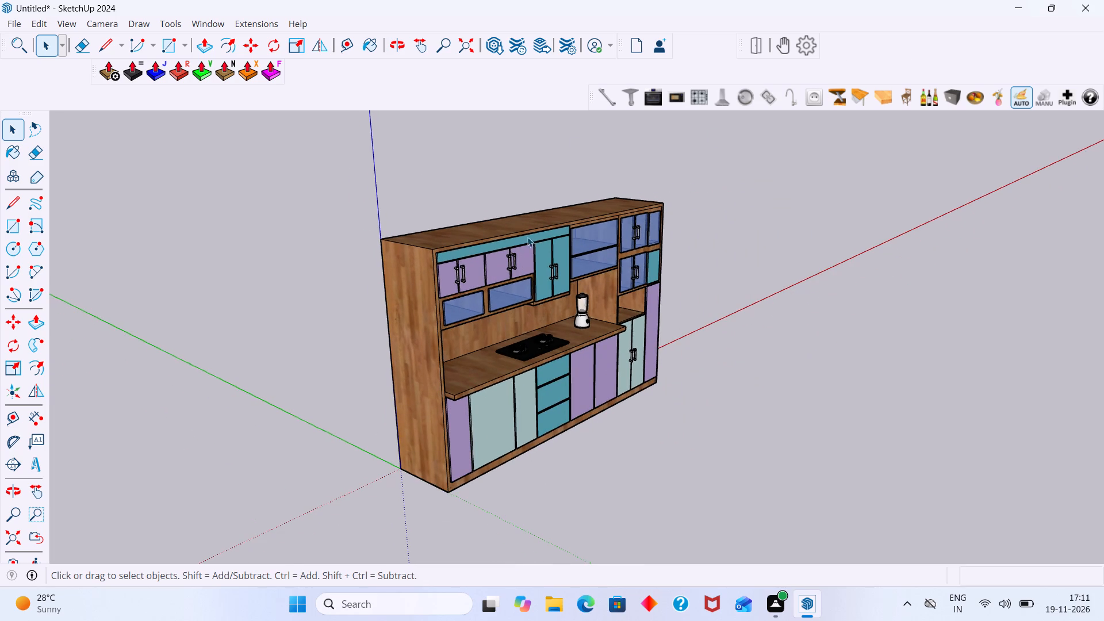
pyautogui.scroll(8, 493, 235)
pyautogui.keyDown('shift'); pyautogui.moveTo(484, 281); pyautogui.dragTo(385, 260, button='middle'); pyautogui.keyUp('shift')
pyautogui.scroll(-2, 430, 252)
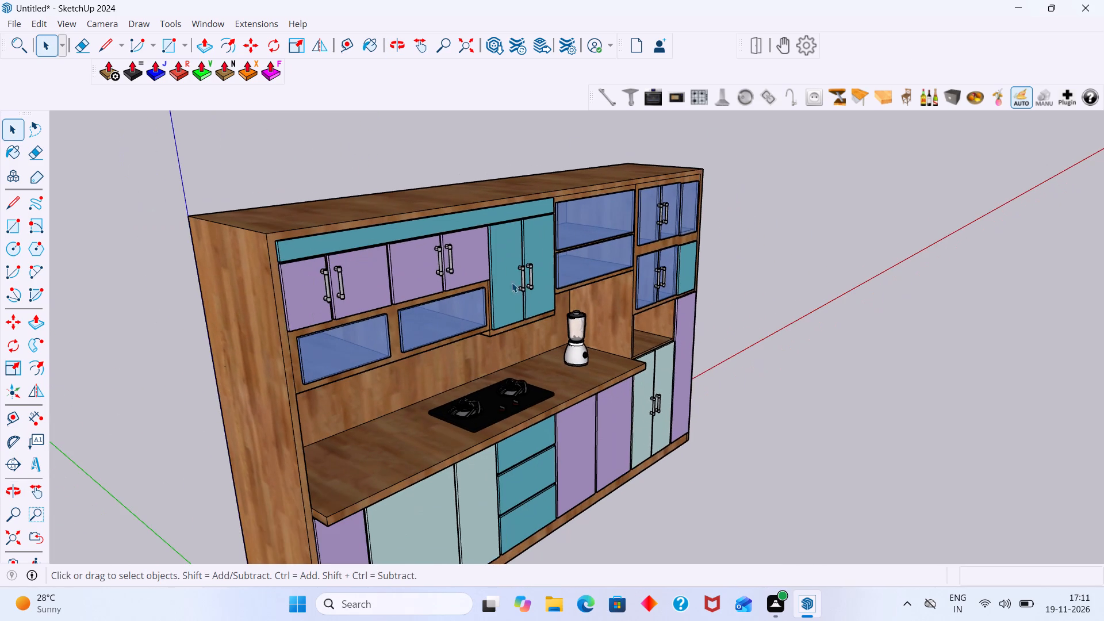
pyautogui.moveTo(681, 330); pyautogui.dragTo(513, 329, button='middle')
pyautogui.scroll(-2, 519, 310)
pyautogui.moveTo(528, 279); pyautogui.dragTo(403, 271, button='middle')
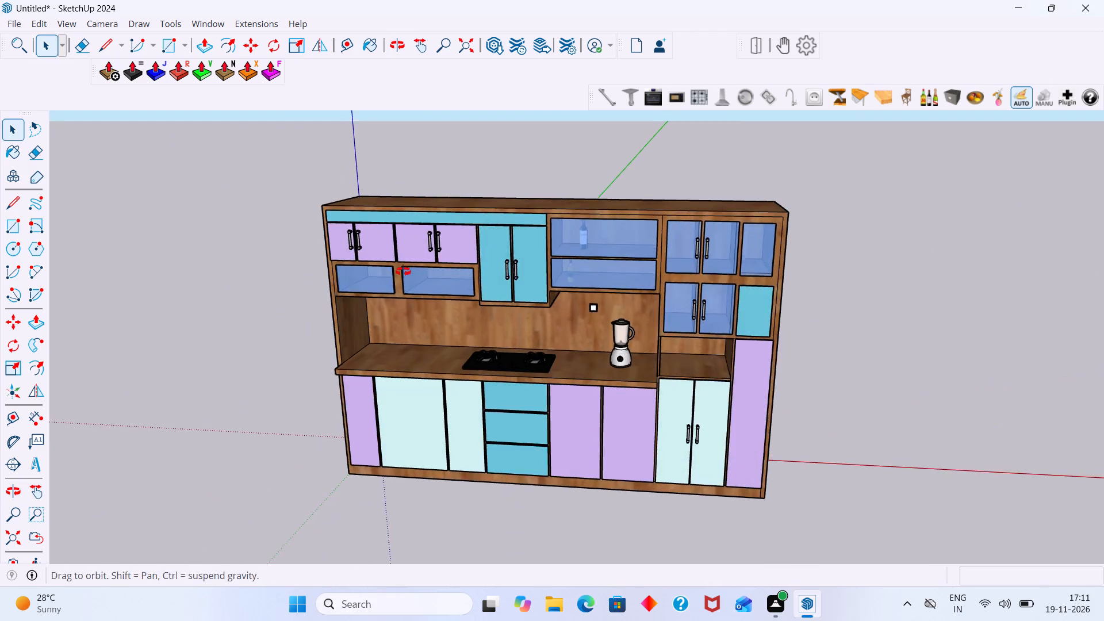
pyautogui.moveTo(403, 271); pyautogui.dragTo(411, 270, button='middle')
pyautogui.scroll(9, 494, 264)
pyautogui.moveTo(570, 254); pyautogui.dragTo(724, 307, button='middle')
pyautogui.scroll(6, 609, 270)
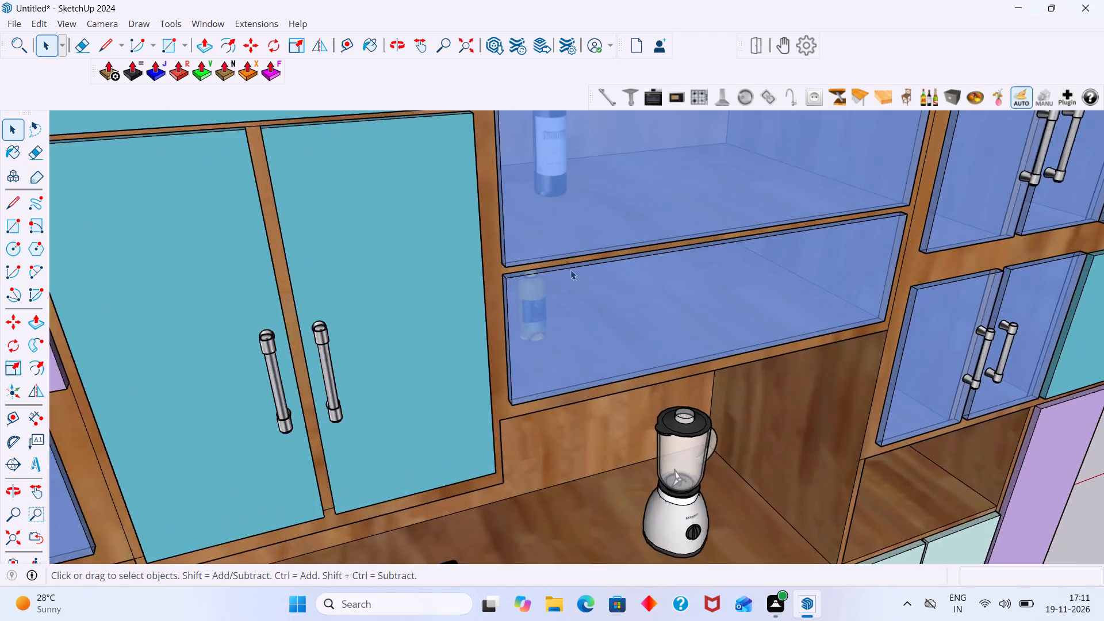
pyautogui.scroll(3, 570, 270)
pyautogui.scroll(-20, 551, 266)
pyautogui.scroll(-2, 551, 266)
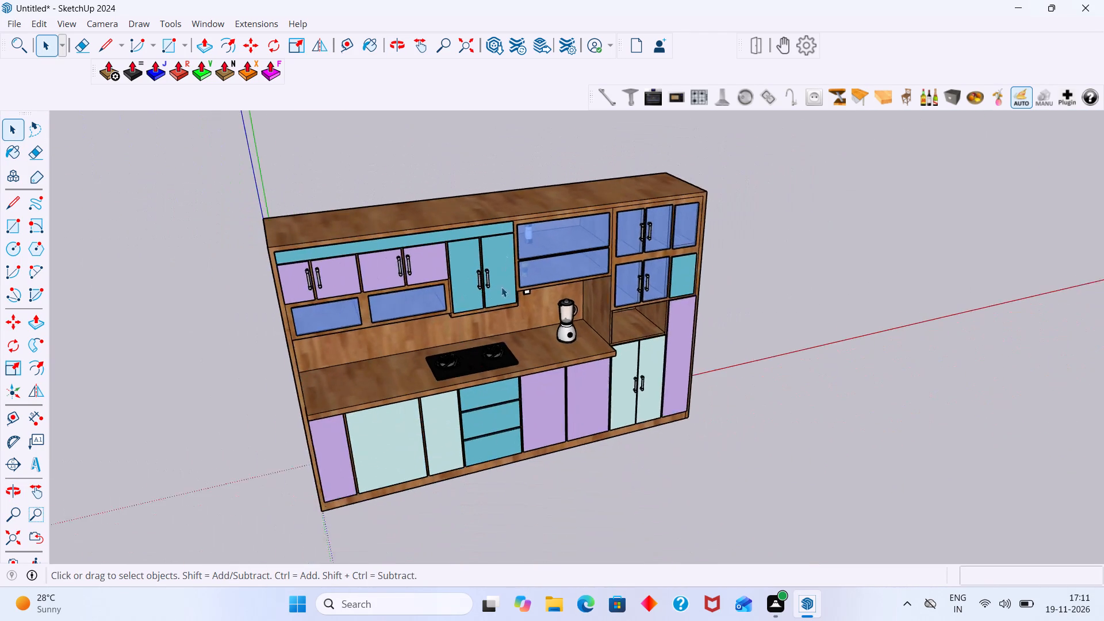
pyautogui.moveTo(493, 333); pyautogui.dragTo(549, 369, button='middle')
pyautogui.scroll(20, 497, 366)
pyautogui.scroll(1, 497, 366)
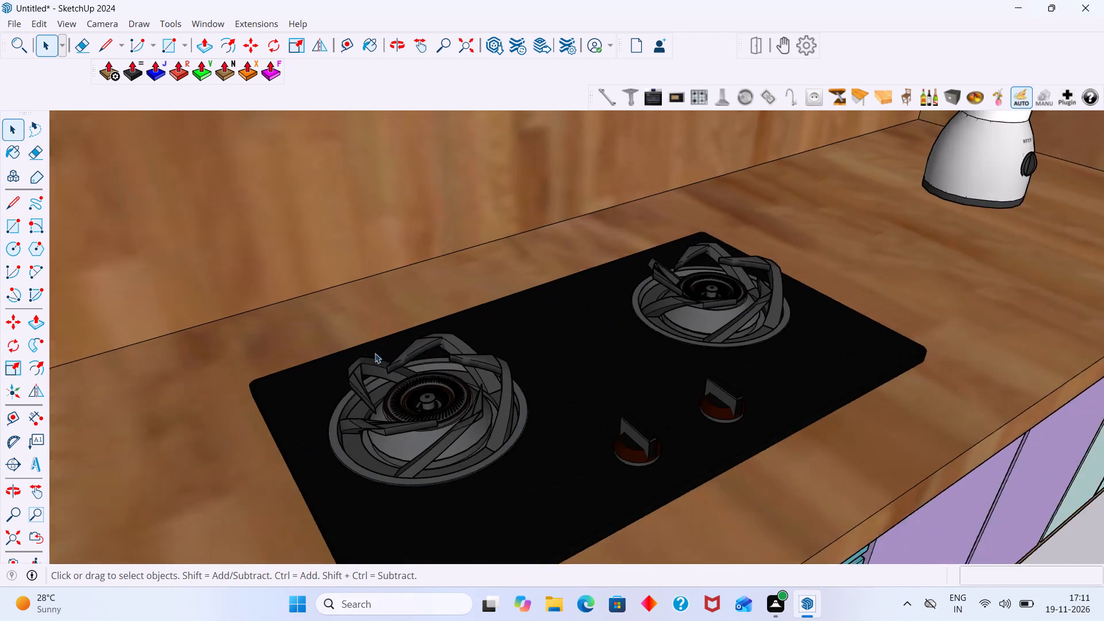
pyautogui.moveTo(359, 363); pyautogui.dragTo(347, 347, button='middle')
pyautogui.scroll(-16, 327, 324)
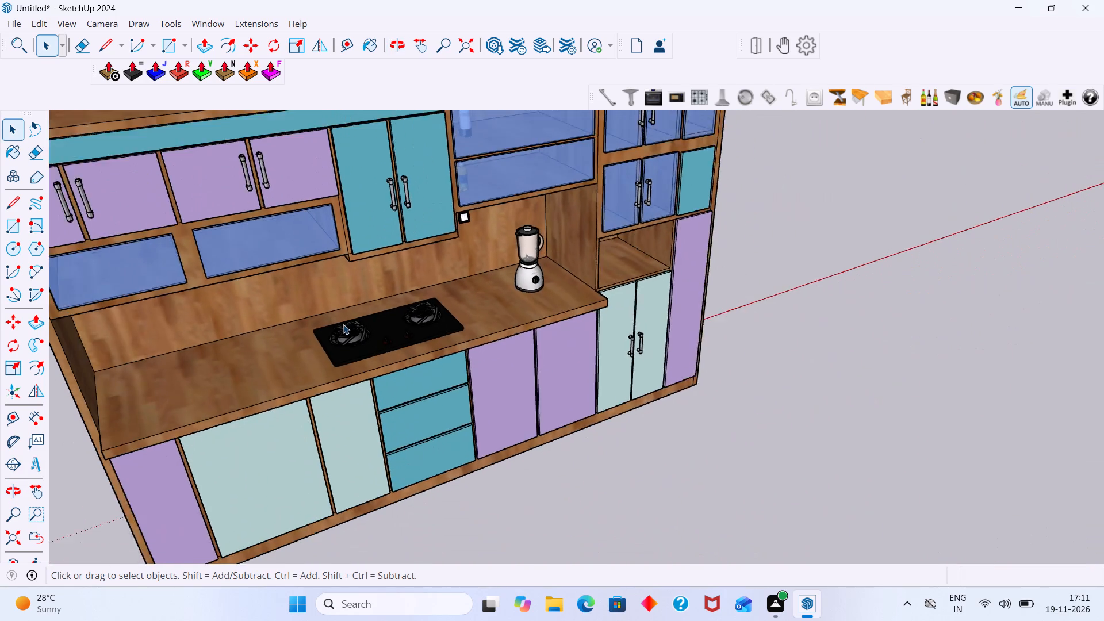
pyautogui.scroll(-4, 343, 324)
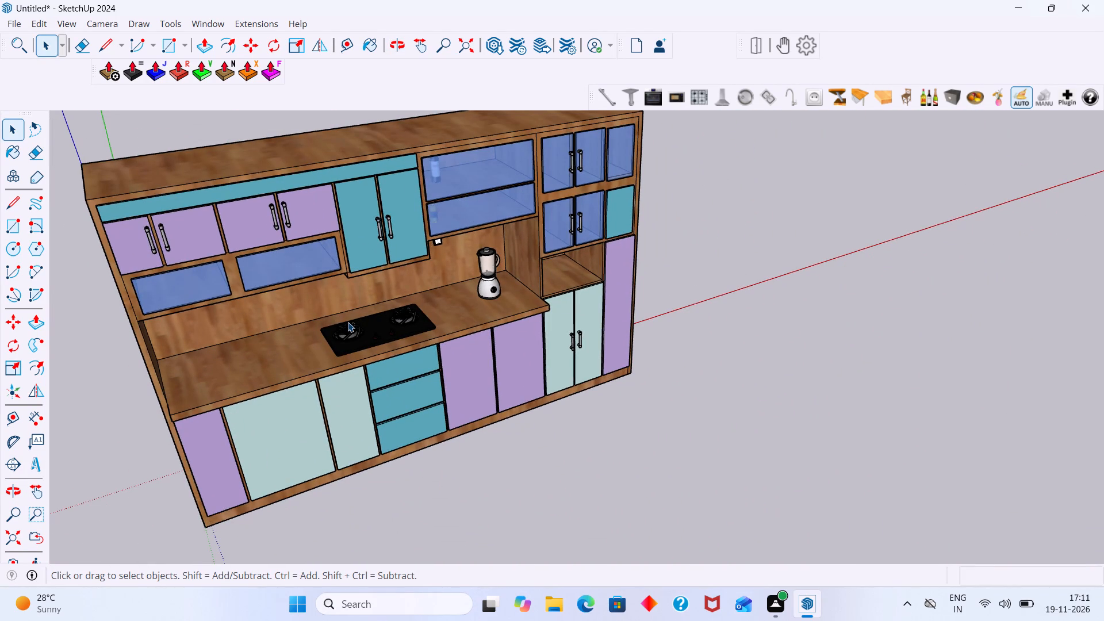
pyautogui.moveTo(547, 404); pyautogui.dragTo(445, 387, button='middle')
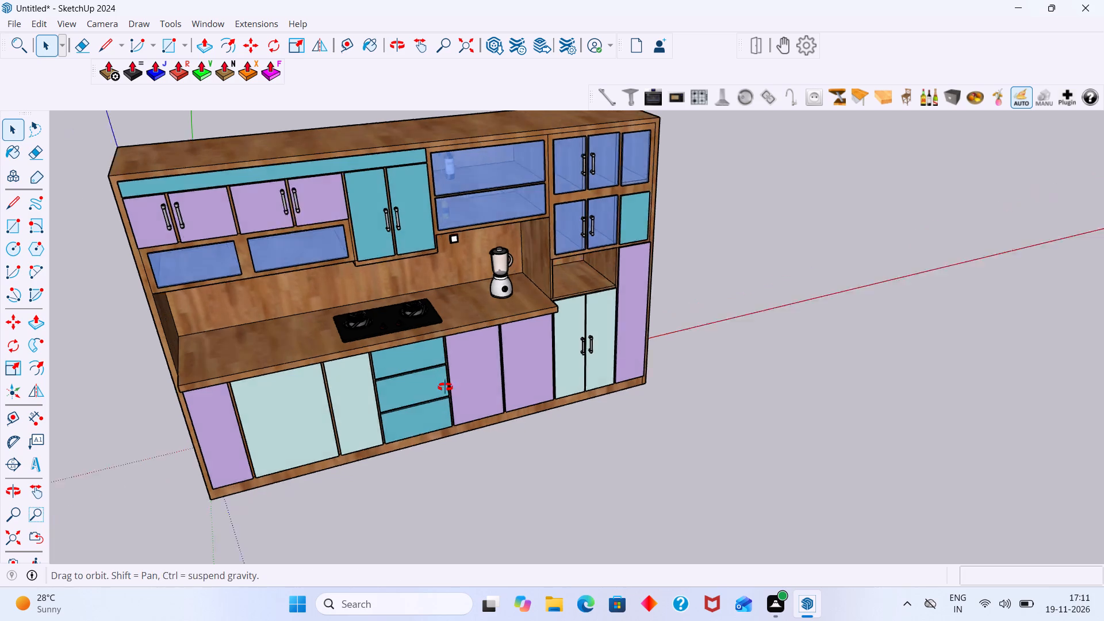
pyautogui.moveTo(445, 387); pyautogui.dragTo(430, 378, button='middle')
pyautogui.scroll(2, 613, 309)
pyautogui.moveTo(256, 179); pyautogui.dragTo(384, 186, button='middle')
pyautogui.scroll(2, 261, 174)
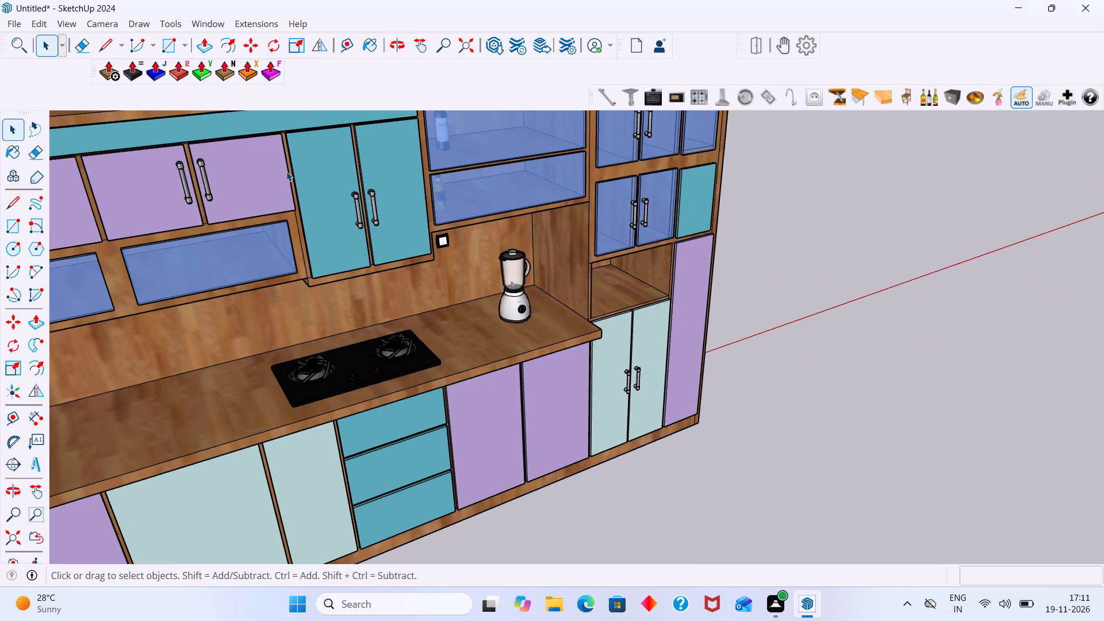
pyautogui.scroll(-7, 286, 172)
pyautogui.keyDown('shift'); pyautogui.moveTo(298, 174); pyautogui.dragTo(535, 179, button='middle'); pyautogui.keyUp('shift')
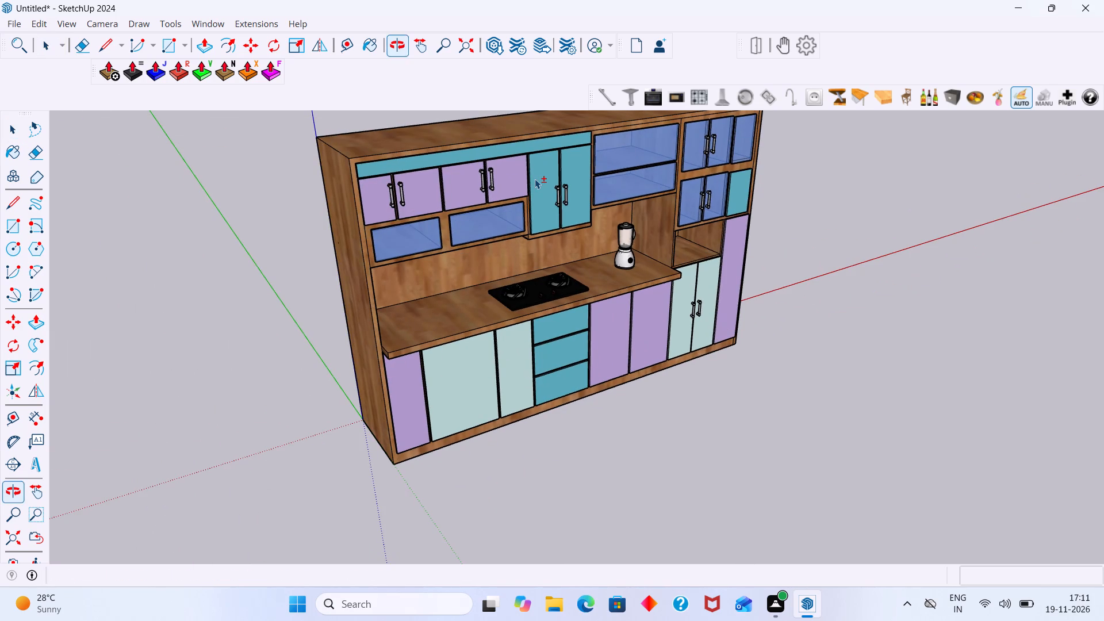
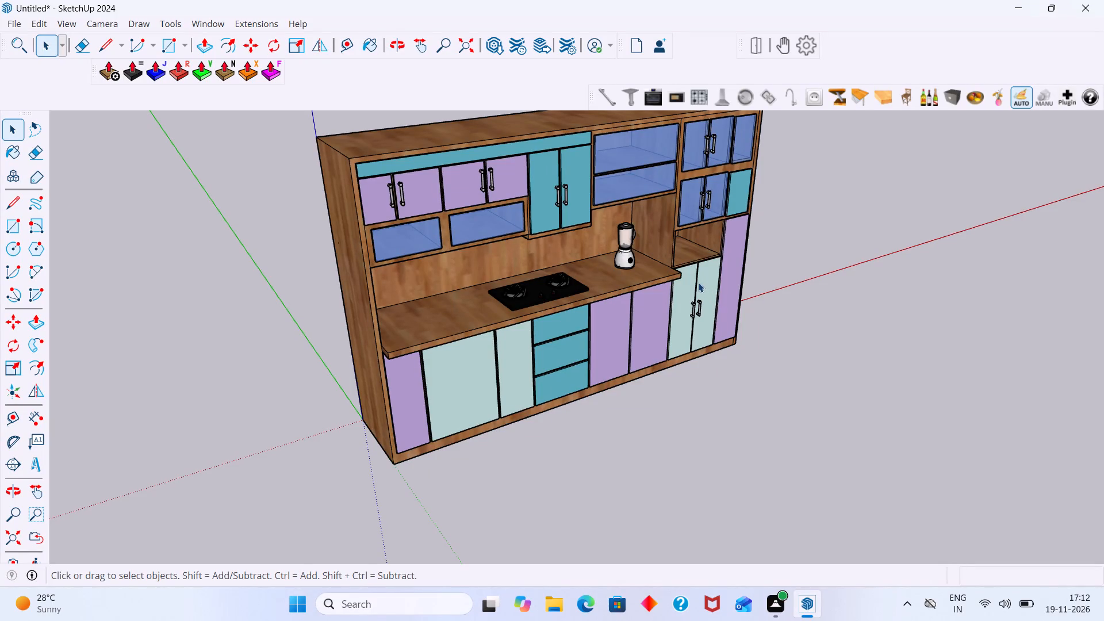
# Inspect the countertop's outer corner where it meets the wooden side panel and the purple base door beneath it.
pyautogui.scroll(-4, 692, 289)
pyautogui.moveTo(630, 401); pyautogui.dragTo(540, 344, button='middle')
pyautogui.scroll(2, 494, 301)
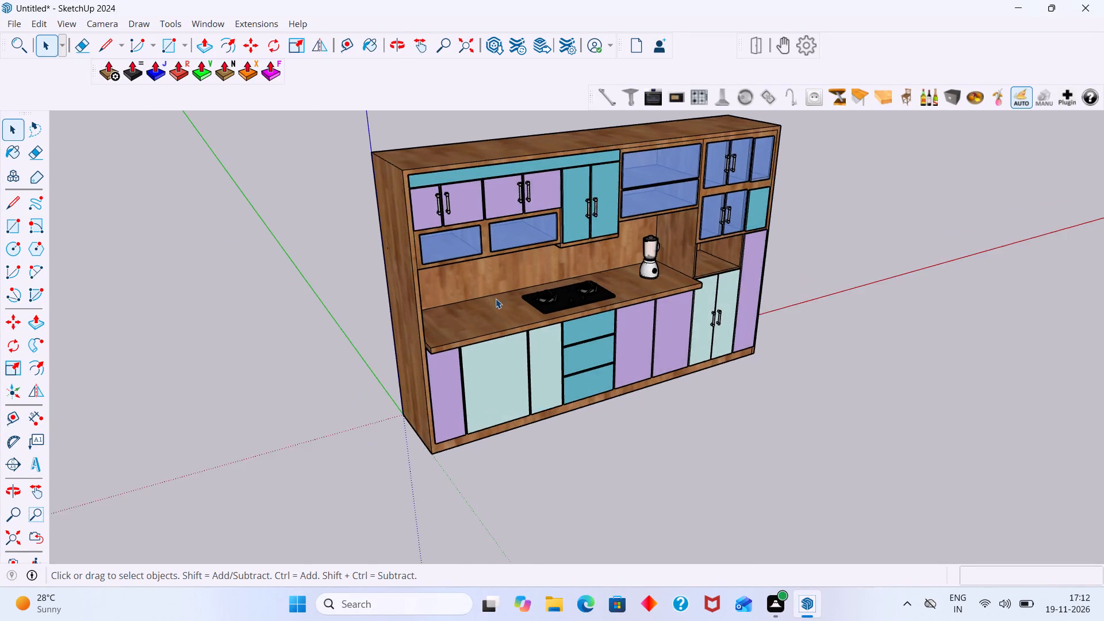
pyautogui.moveTo(489, 301); pyautogui.dragTo(377, 282, button='middle')
pyautogui.scroll(6, 424, 317)
pyautogui.moveTo(375, 340); pyautogui.dragTo(589, 371, button='middle')
pyautogui.scroll(2, 530, 378)
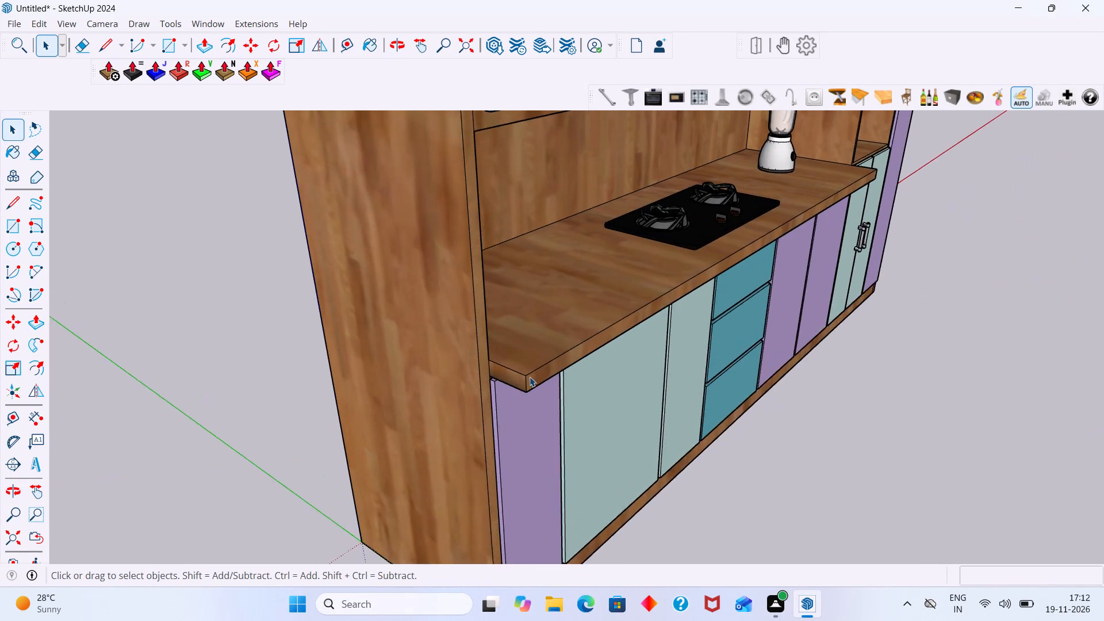
pyautogui.scroll(6, 530, 377)
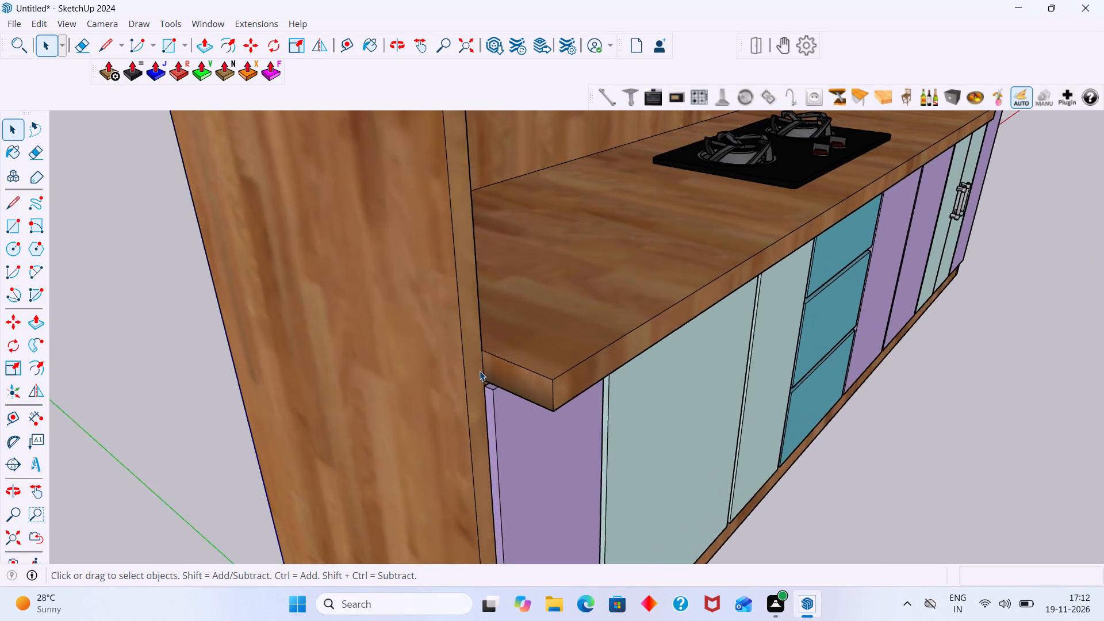
pyautogui.scroll(2, 480, 371)
pyautogui.moveTo(478, 371); pyautogui.dragTo(466, 182, button='middle')
pyautogui.moveTo(505, 223); pyautogui.dragTo(505, 352, button='middle')
pyautogui.scroll(5, 505, 317)
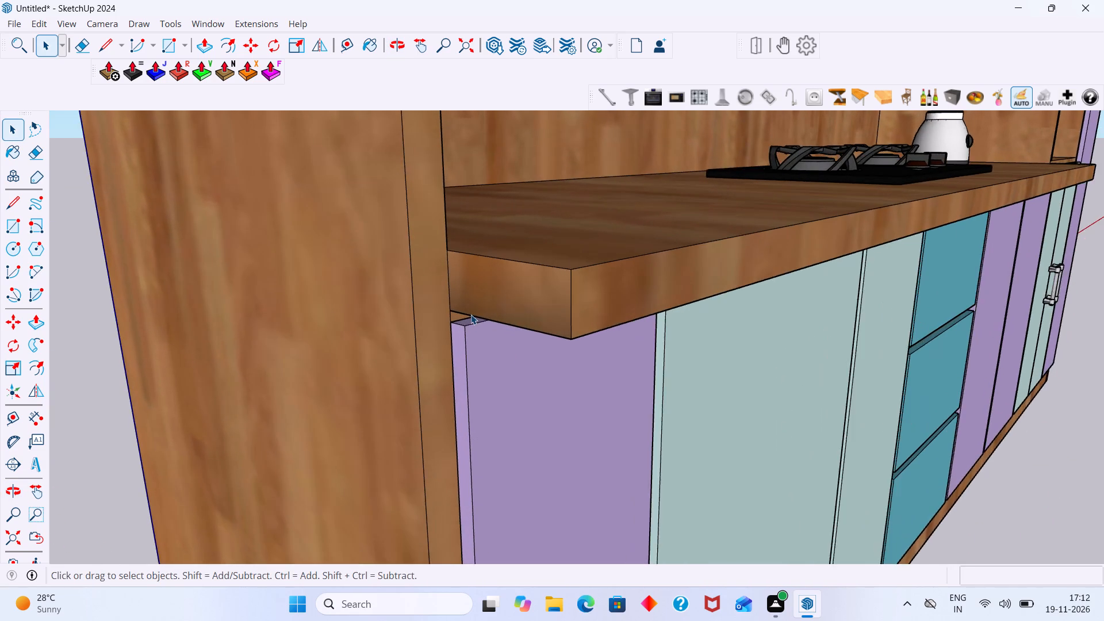
pyautogui.scroll(3, 471, 315)
pyautogui.moveTo(486, 324); pyautogui.dragTo(507, 328, button='middle')
pyautogui.scroll(-3, 508, 325)
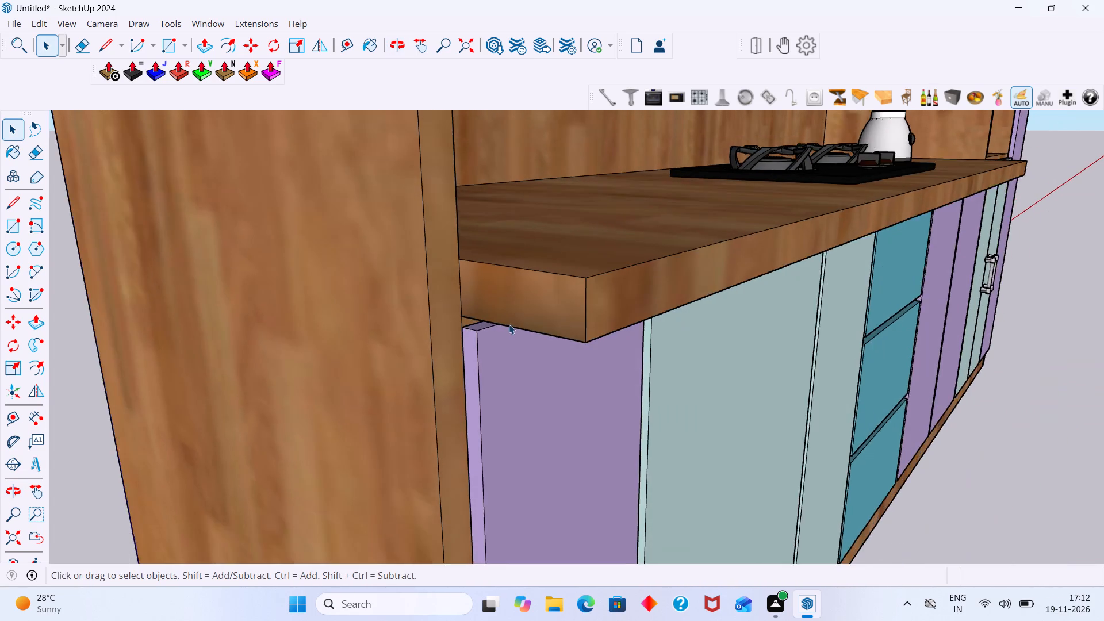
pyautogui.scroll(-20, 509, 324)
pyautogui.scroll(-13, 509, 324)
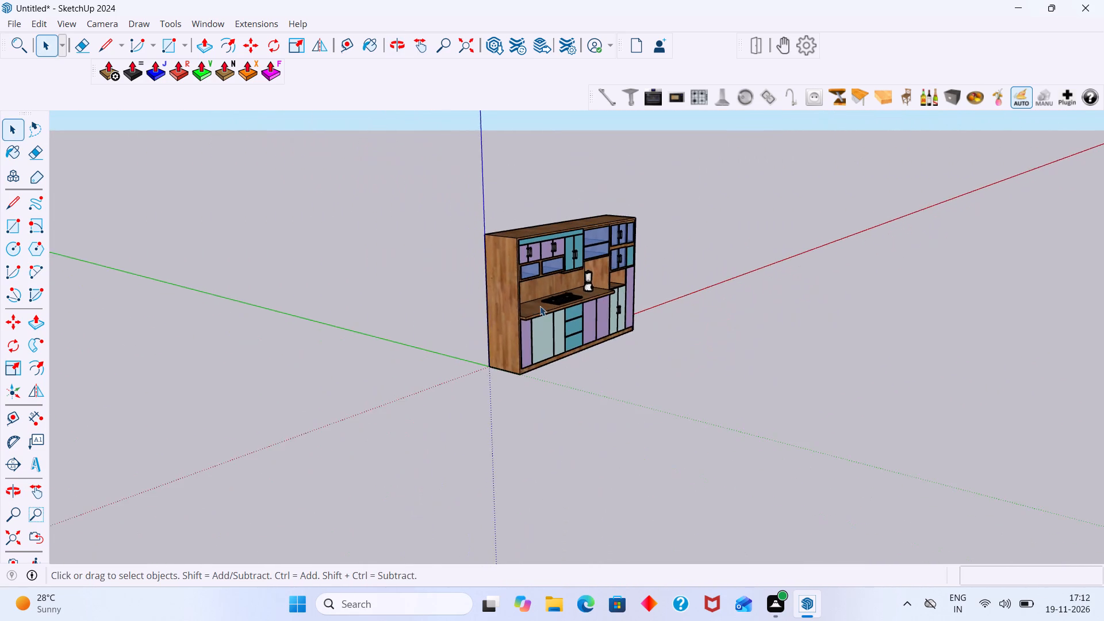
# Review the front of the whole kitchen unit, including the upper doors, glass fronts, drawers and base doors.
pyautogui.moveTo(540, 306); pyautogui.dragTo(464, 322, button='middle')
pyautogui.scroll(11, 651, 271)
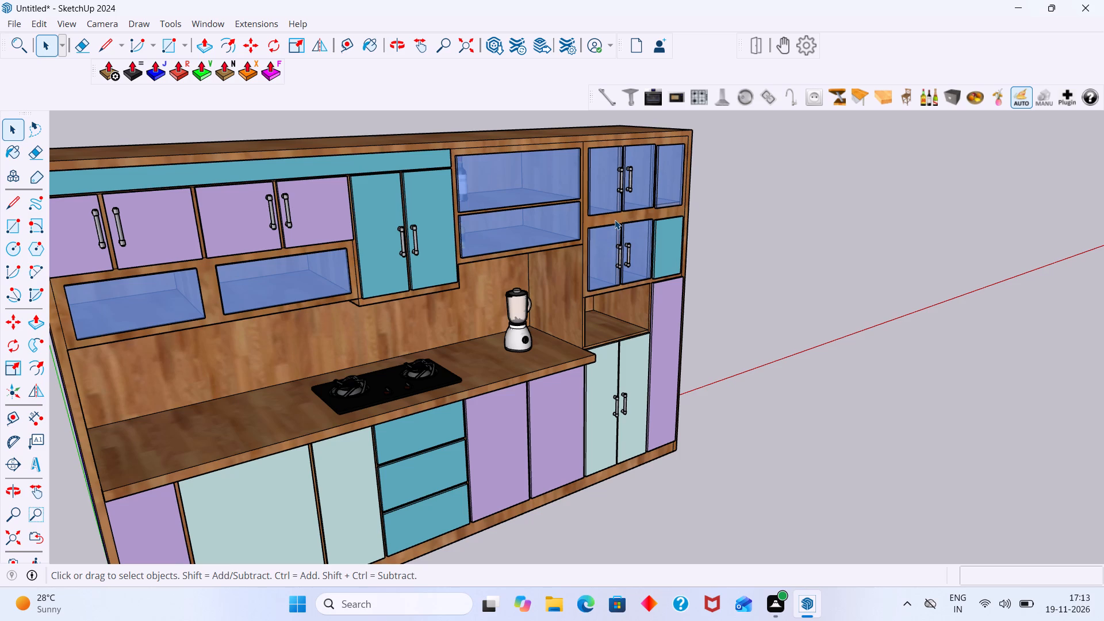
pyautogui.moveTo(511, 227); pyautogui.dragTo(388, 240, button='middle')
pyautogui.scroll(1, 388, 240)
pyautogui.scroll(-5, 392, 237)
pyautogui.moveTo(434, 338); pyautogui.dragTo(288, 337, button='middle')
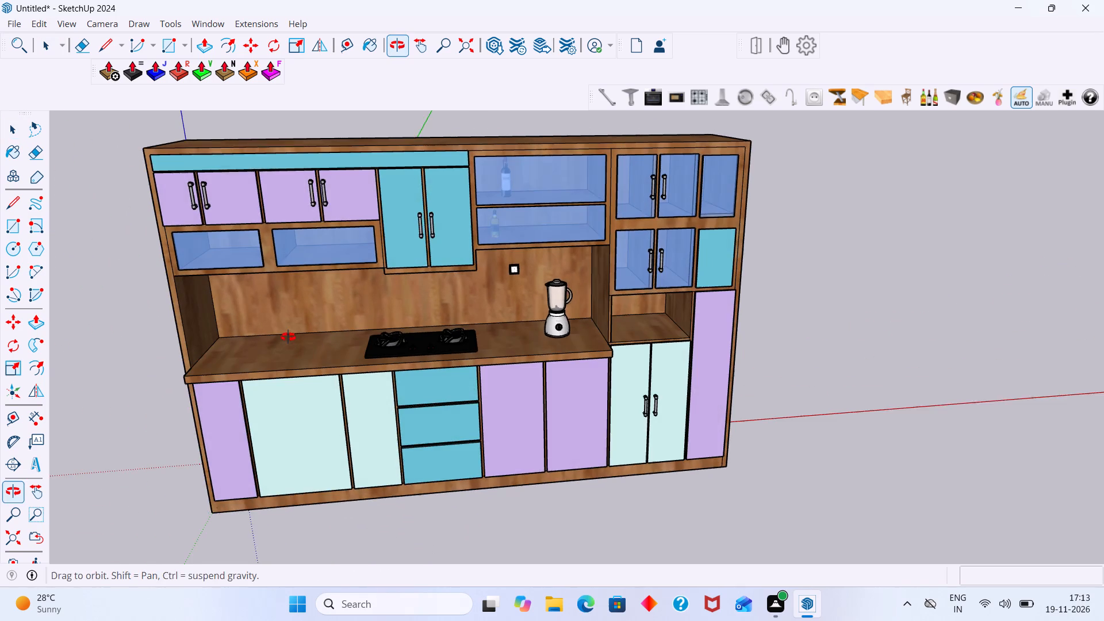
pyautogui.moveTo(288, 337); pyautogui.dragTo(287, 334, button='middle')
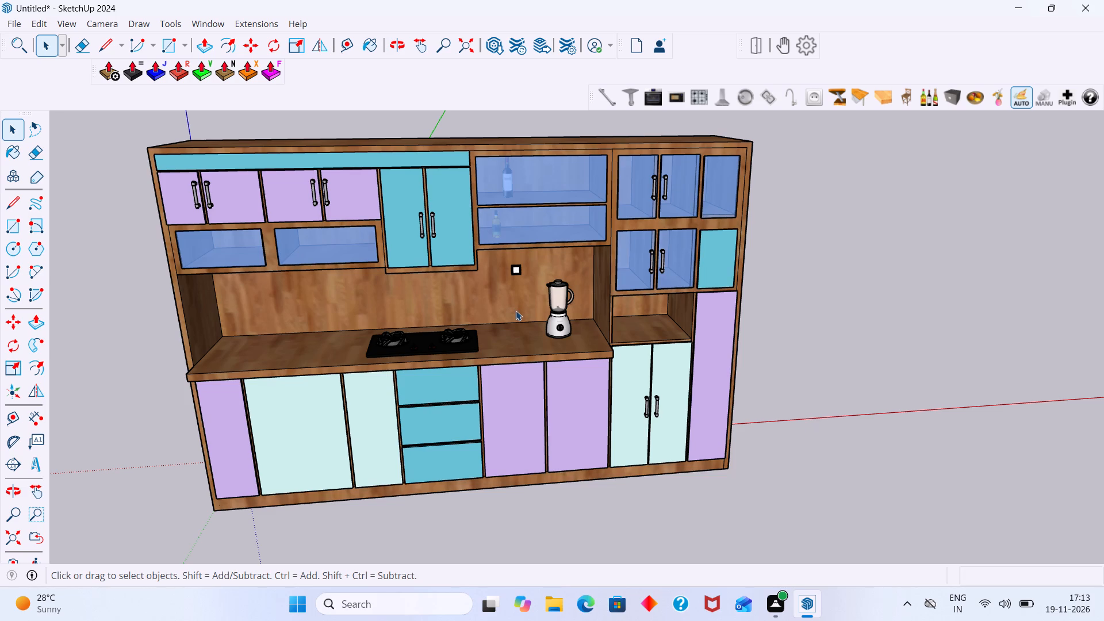
pyautogui.moveTo(546, 324); pyautogui.dragTo(714, 362, button='middle')
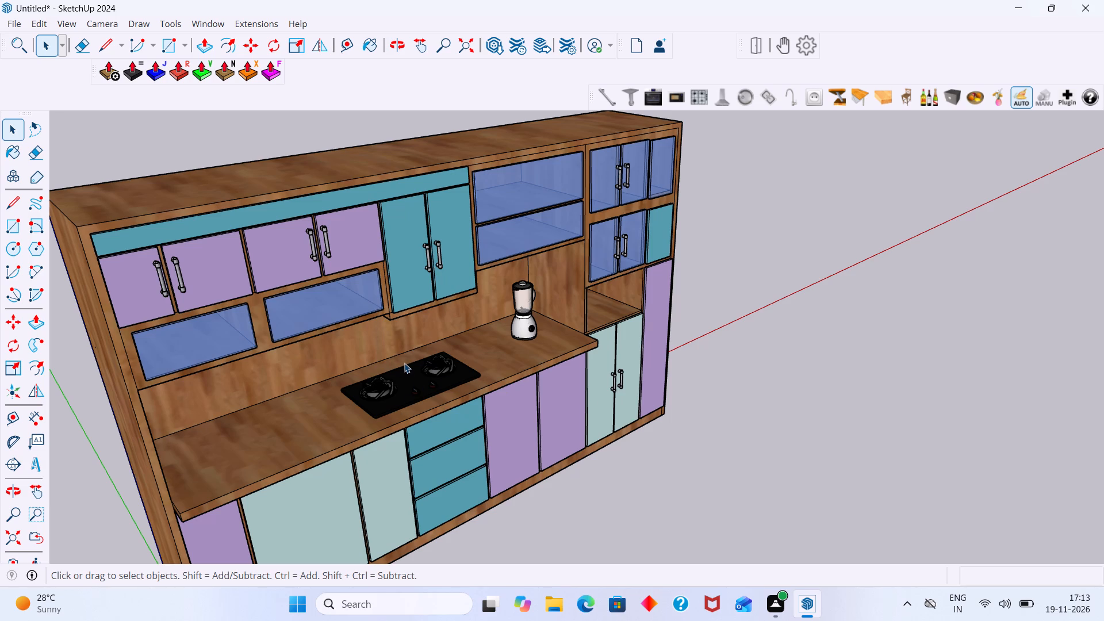
# Examine the countertop around the blender and cooktop, along with the neighbouring purple and pale green base doors.
pyautogui.scroll(-8, 435, 375)
pyautogui.moveTo(438, 355); pyautogui.dragTo(425, 335, button='middle')
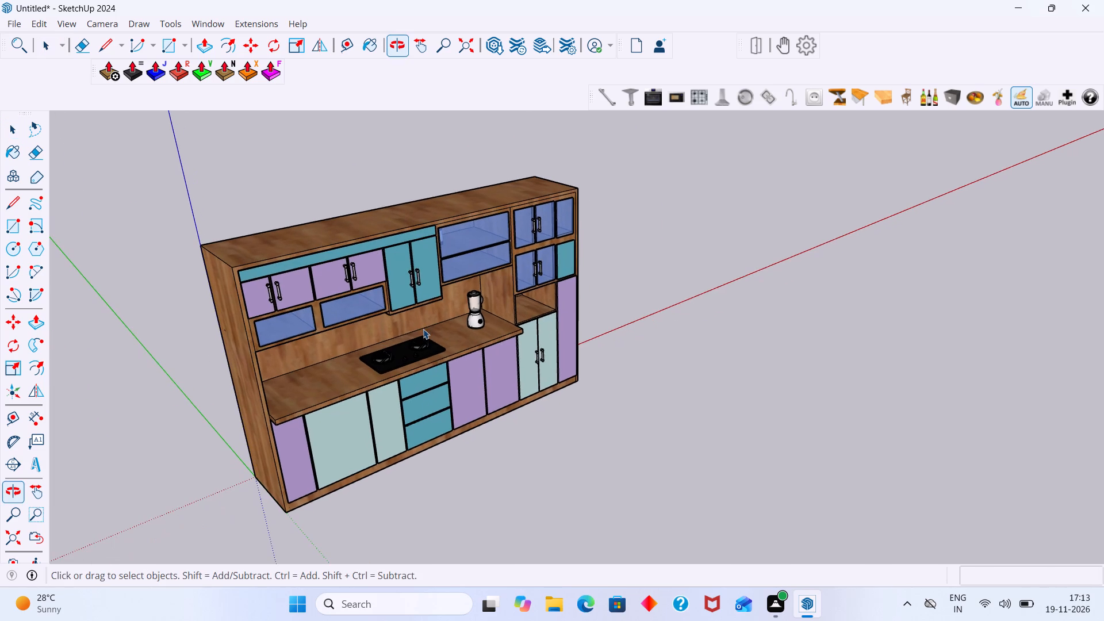
pyautogui.scroll(6, 441, 290)
pyautogui.moveTo(496, 355); pyautogui.dragTo(501, 301, button='middle')
pyautogui.scroll(5, 505, 299)
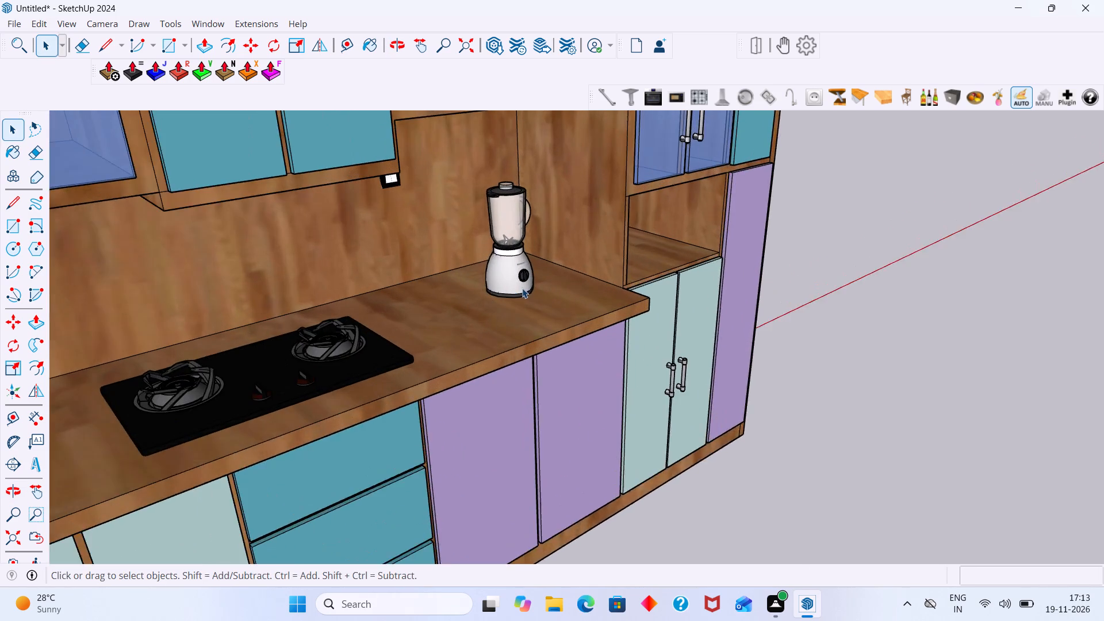
pyautogui.scroll(2, 522, 288)
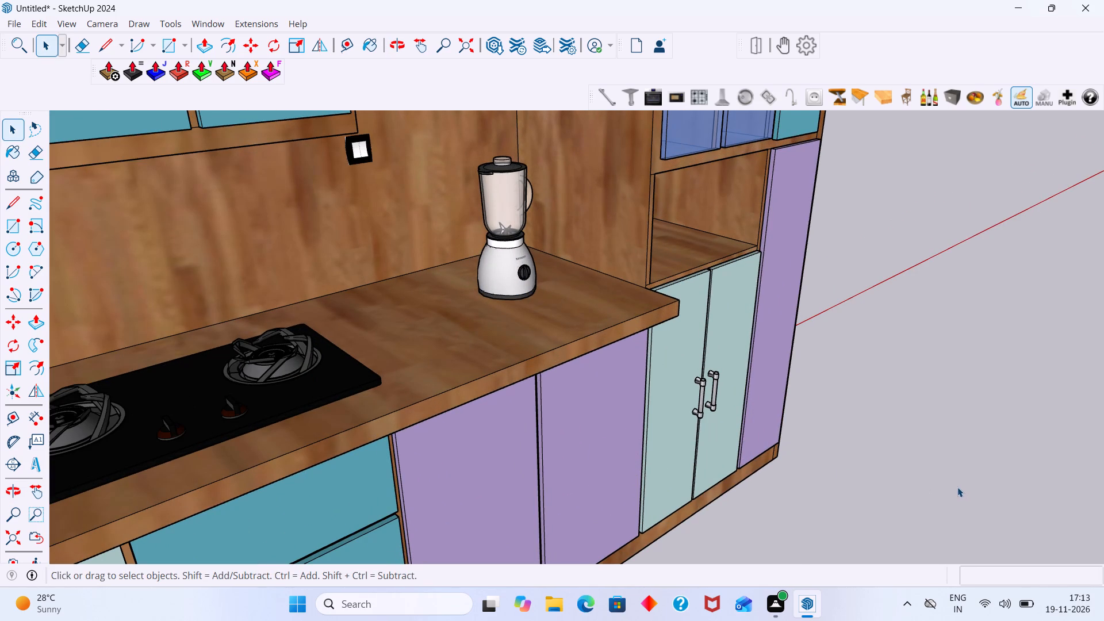
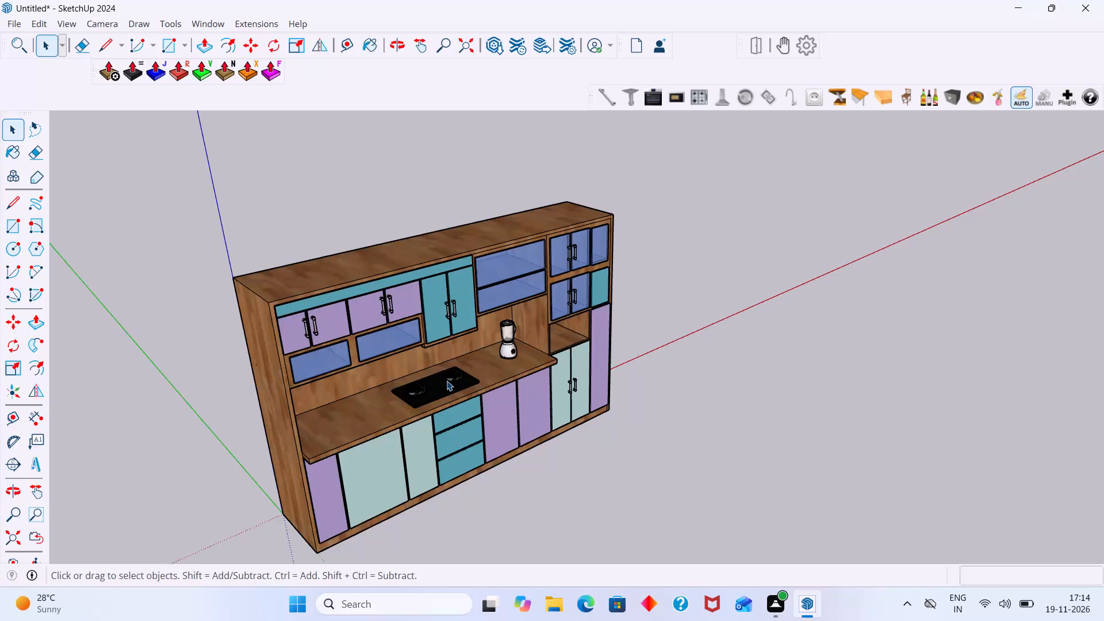
# Examine the cooktop's burners and knobs on the wooden countertop, along with the teal drawers beneath it.
pyautogui.keyDown('shift'); pyautogui.moveTo(447, 381); pyautogui.dragTo(457, 317, button='middle'); pyautogui.keyUp('shift')
pyautogui.scroll(6, 424, 333)
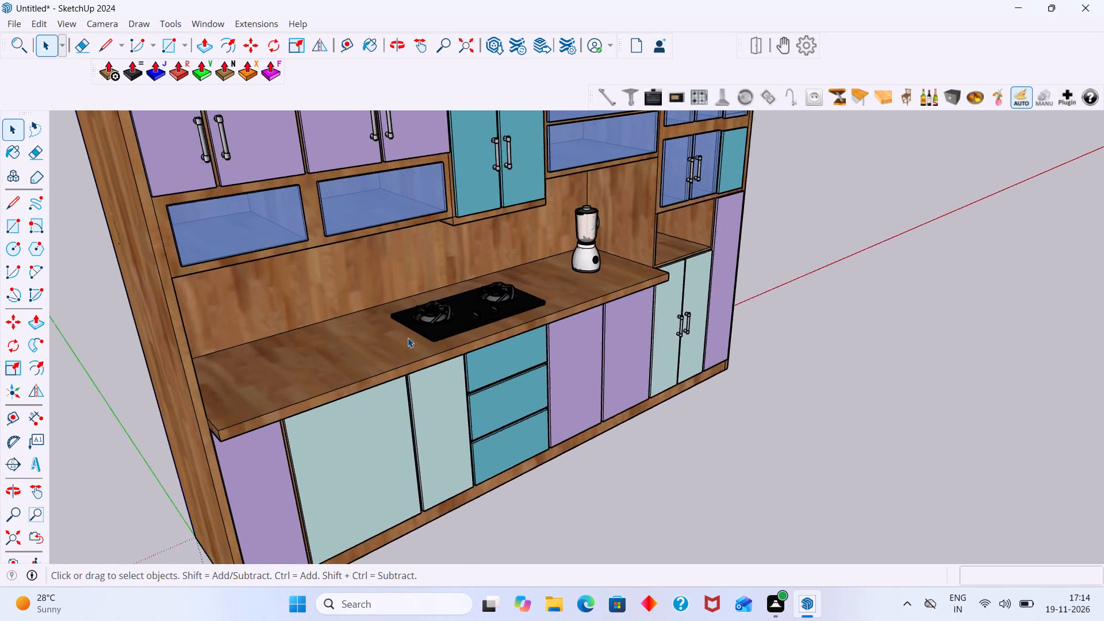
pyautogui.moveTo(410, 336); pyautogui.dragTo(520, 349, button='middle')
pyautogui.scroll(9, 491, 347)
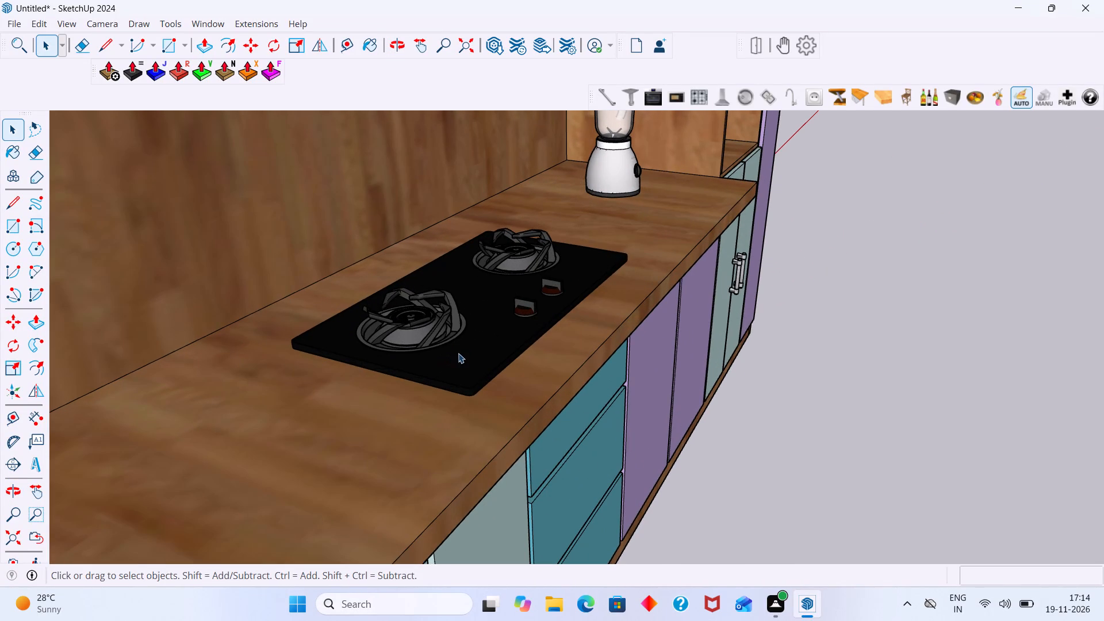
pyautogui.scroll(-12, 459, 347)
pyautogui.moveTo(491, 347); pyautogui.dragTo(448, 347, button='middle')
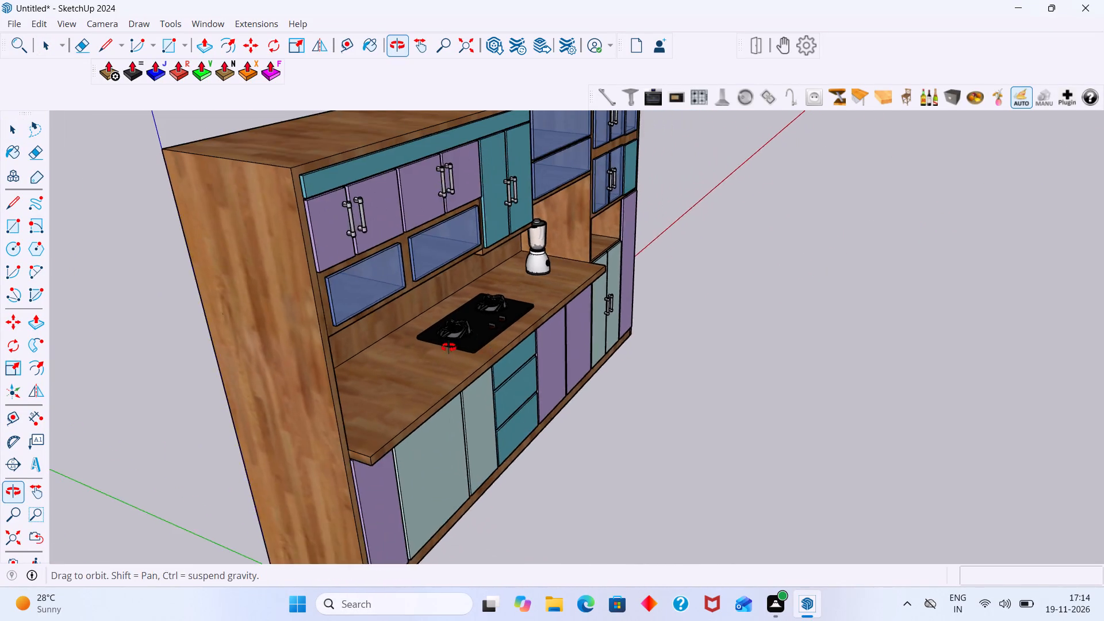
pyautogui.moveTo(448, 347); pyautogui.dragTo(443, 361, button='middle')
pyautogui.scroll(18, 551, 346)
pyautogui.scroll(-3, 412, 266)
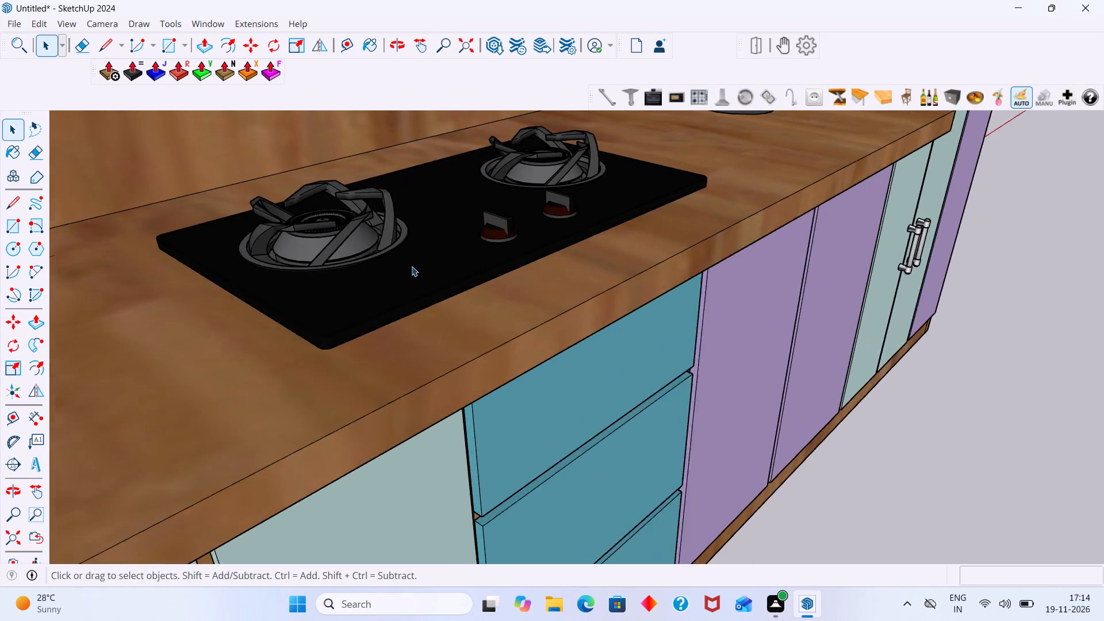
pyautogui.scroll(-20, 412, 266)
pyautogui.scroll(-5, 412, 266)
# Inspect the blender on the countertop up close, including the lettering and control knob on its base.
pyautogui.keyDown('shift'); pyautogui.moveTo(557, 275); pyautogui.dragTo(529, 424, button='middle'); pyautogui.keyUp('shift')
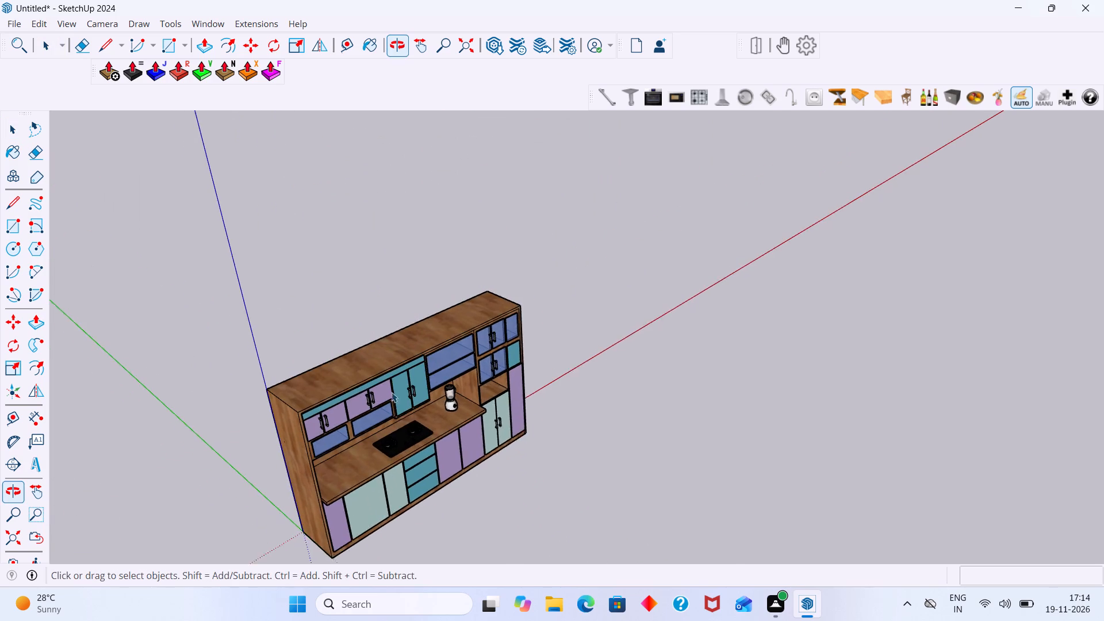
pyautogui.scroll(3, 392, 392)
pyautogui.moveTo(418, 425); pyautogui.dragTo(398, 349, button='middle')
pyautogui.scroll(2, 551, 357)
pyautogui.moveTo(540, 351); pyautogui.dragTo(408, 370, button='middle')
pyautogui.scroll(11, 481, 319)
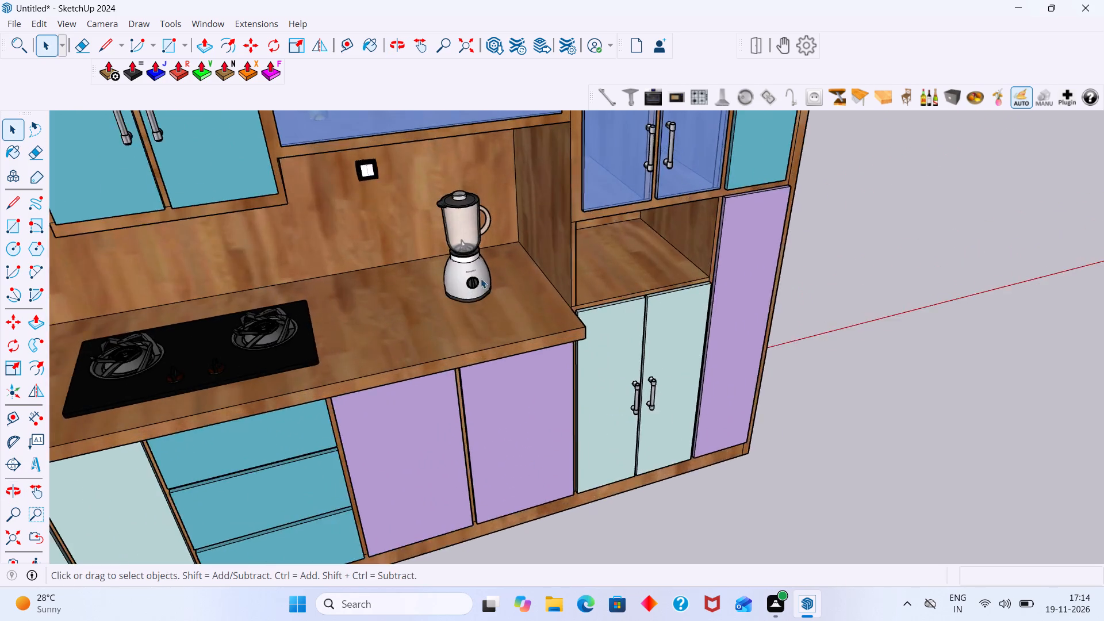
pyautogui.scroll(20, 481, 278)
pyautogui.scroll(4, 481, 278)
pyautogui.scroll(-1, 443, 285)
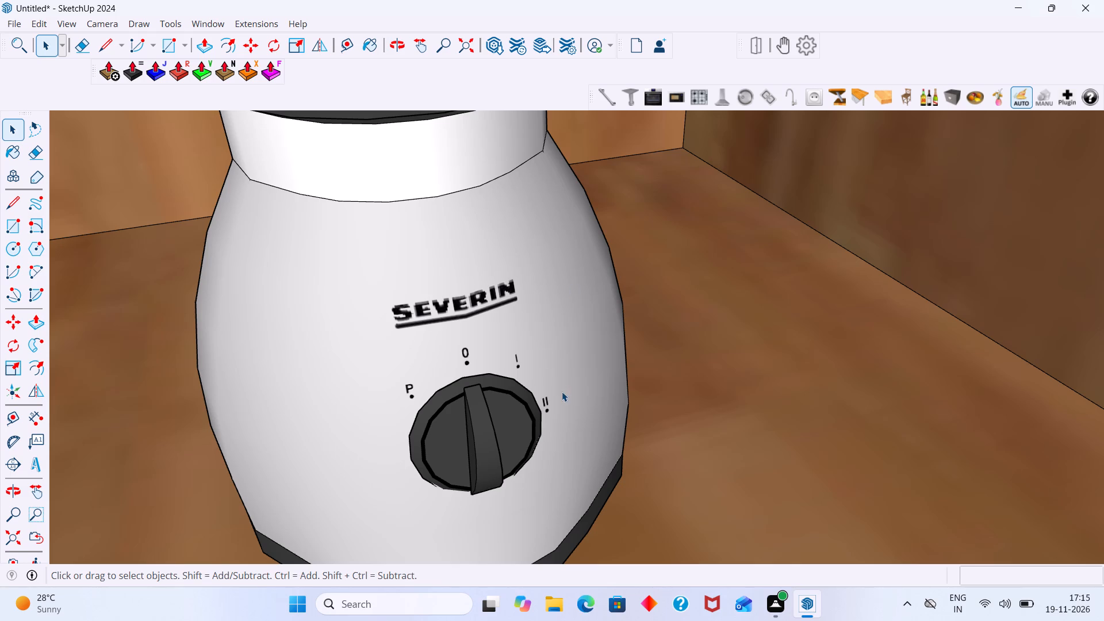
pyautogui.keyDown('ctrl'); pyautogui.scroll(-3, 694, 570); pyautogui.keyUp('ctrl')
pyautogui.scroll(-1, 694, 570)
pyautogui.keyDown('ctrl'); pyautogui.scroll(-1, 675, 513); pyautogui.keyUp('ctrl')
pyautogui.keyDown('ctrl'); pyautogui.scroll(-1, 369, 513); pyautogui.keyUp('ctrl')
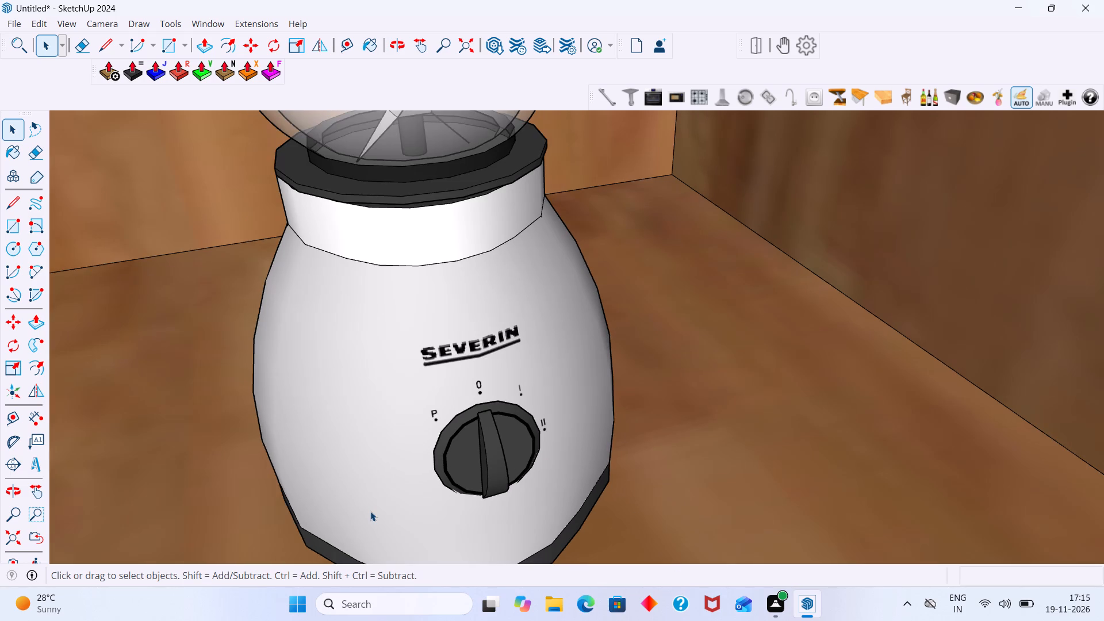
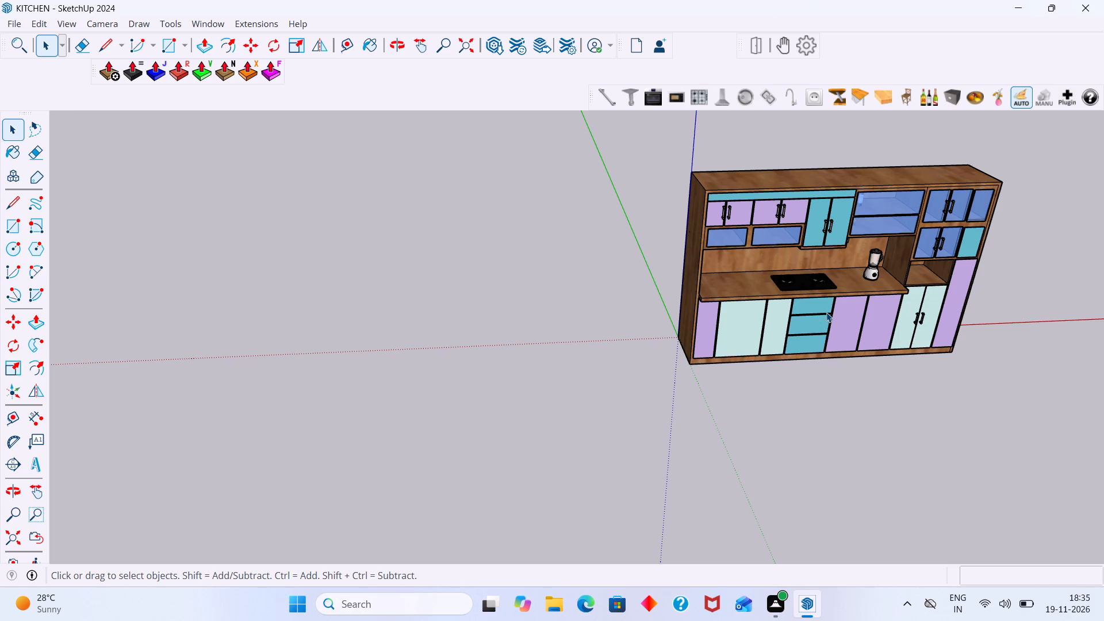
# Show the V-Ray for SketchUp tool set in the workspace.
pyautogui.moveTo(821, 320); pyautogui.dragTo(673, 305, button='middle')
pyautogui.keyDown('shift'); pyautogui.scroll(-2, 738, 288); pyautogui.keyUp('shift')
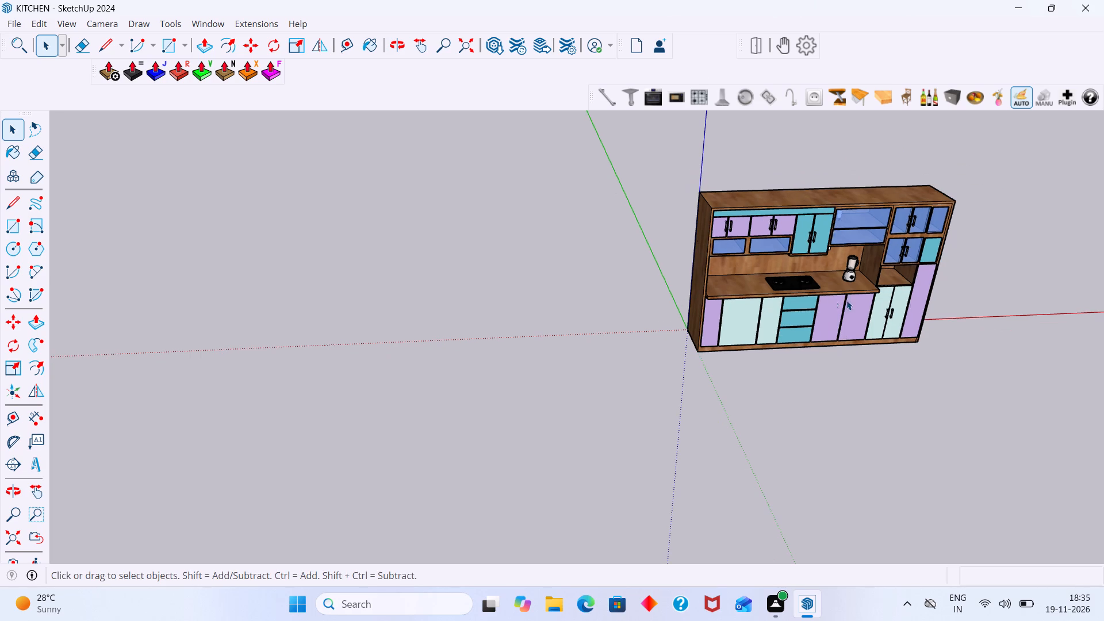
pyautogui.keyDown('ctrl'); pyautogui.moveTo(960, 277); pyautogui.dragTo(906, 282, button='middle'); pyautogui.keyUp('ctrl')
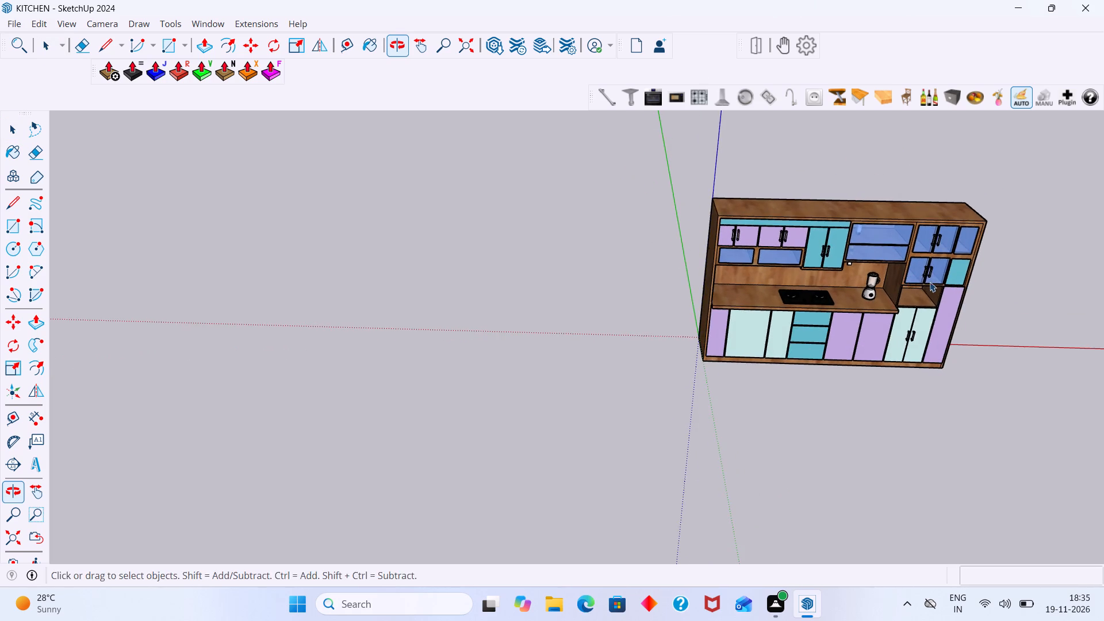
pyautogui.keyDown('shift'); pyautogui.moveTo(930, 281); pyautogui.dragTo(724, 271, button='middle'); pyautogui.keyUp('shift')
pyautogui.scroll(6, 711, 282)
pyautogui.moveTo(670, 301); pyautogui.dragTo(705, 242, button='middle')
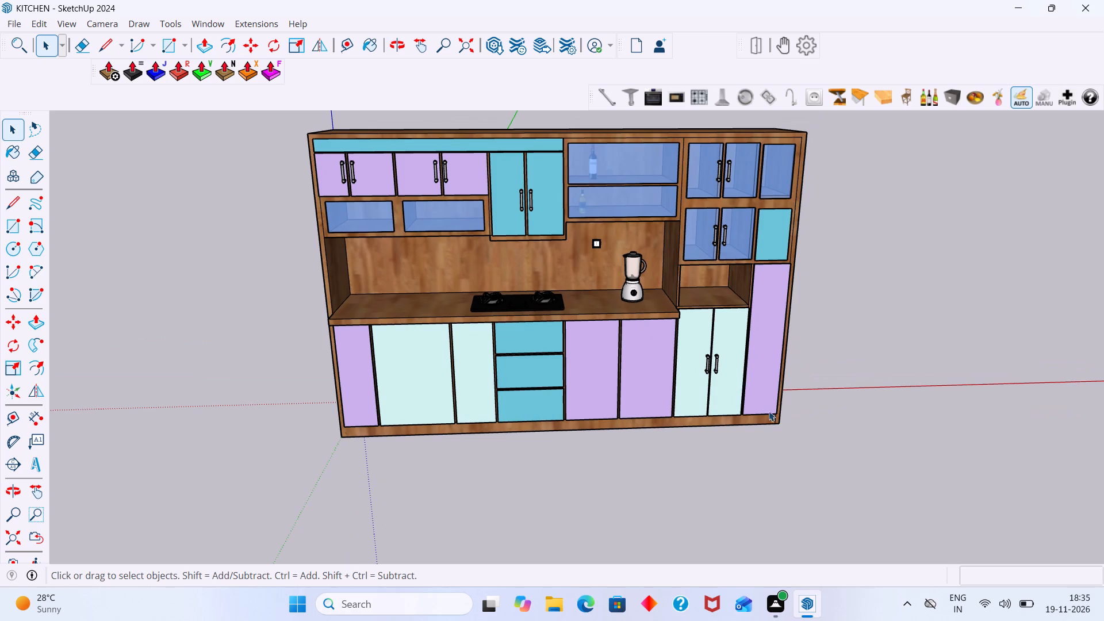
pyautogui.rightClick(933, 50)
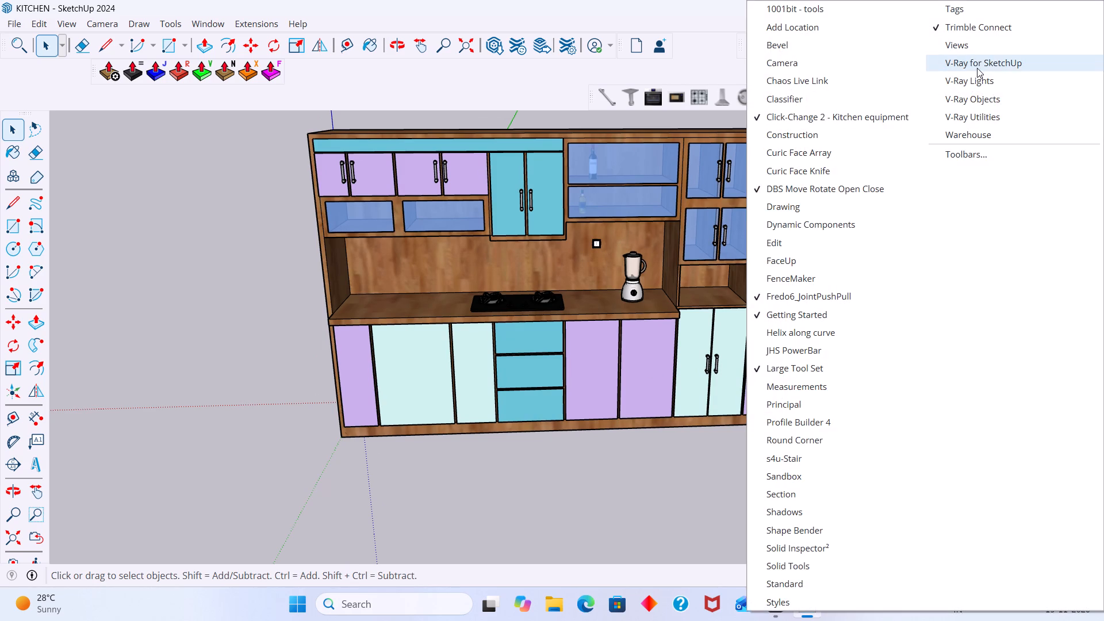
pyautogui.click(974, 64)
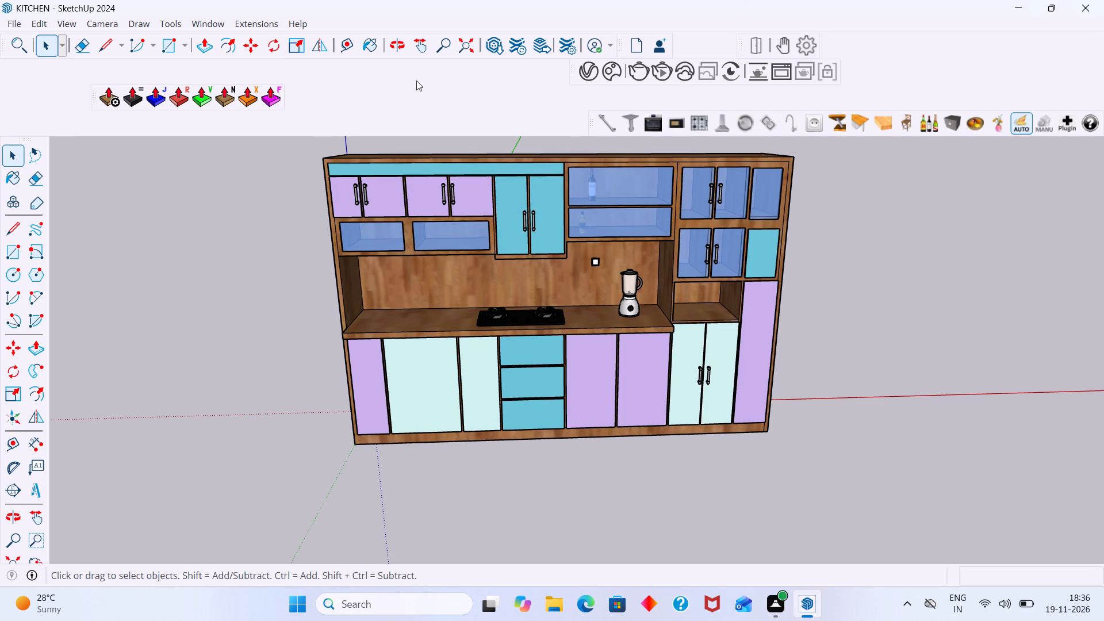
# Hide the DBS Move Rotate Open Close, Click-Change 2 - Kitchen equipment and Fredo6_JointPushPull tool sets.
pyautogui.rightClick(868, 40)
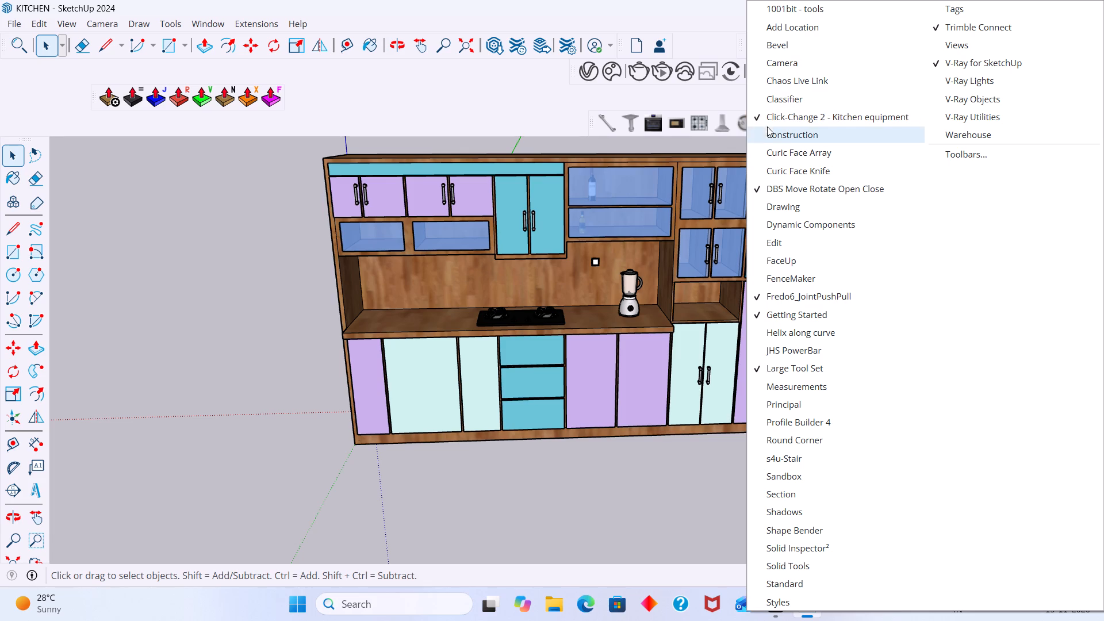
pyautogui.click(789, 189)
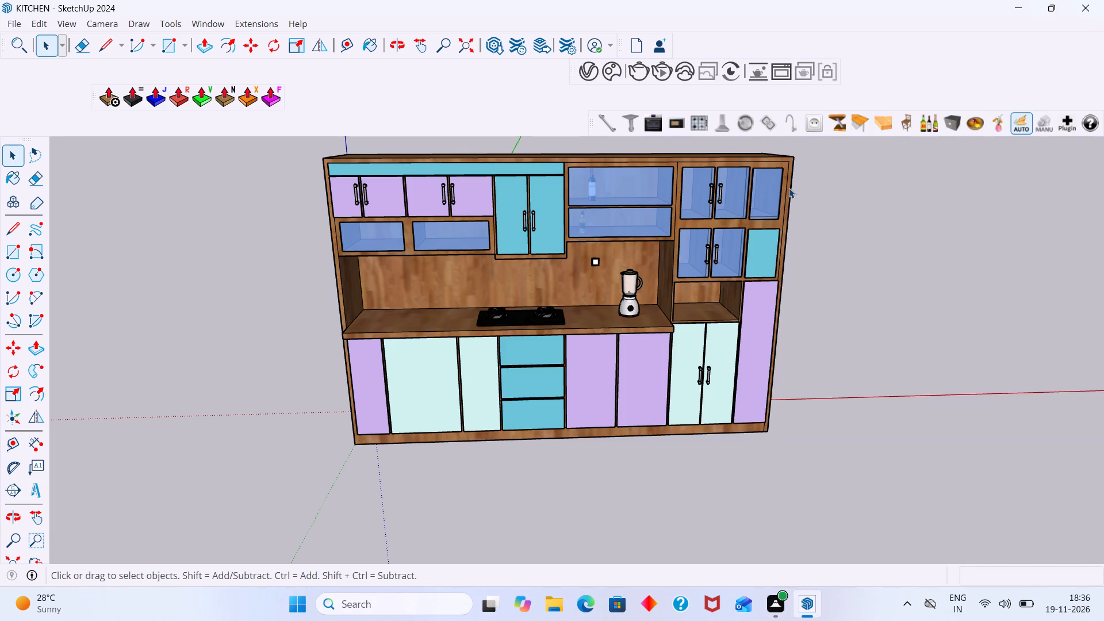
pyautogui.rightClick(917, 40)
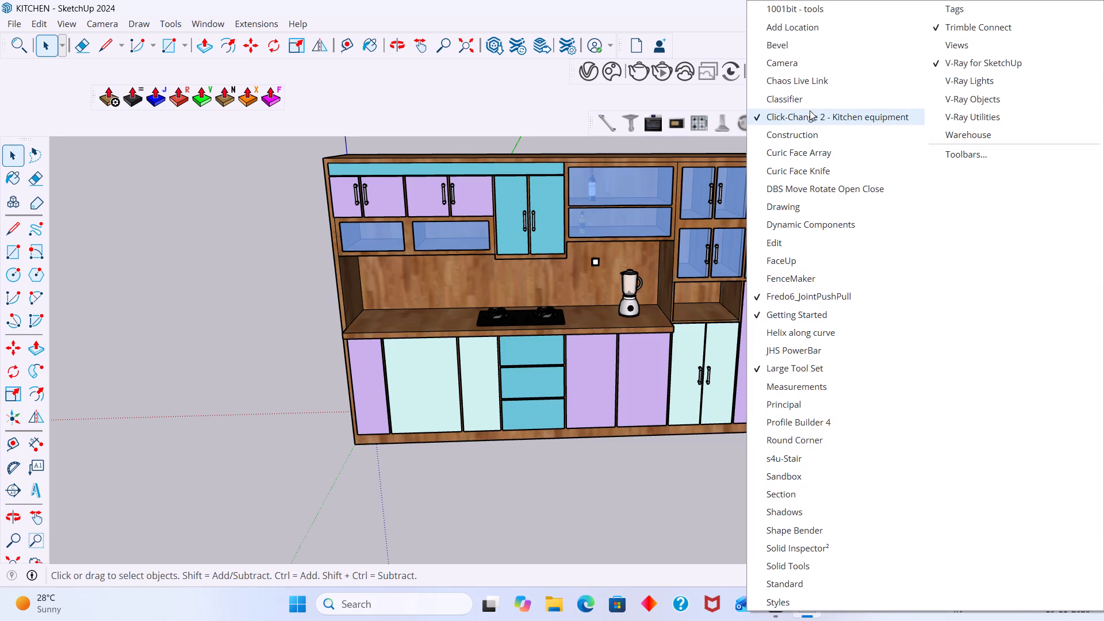
pyautogui.click(810, 110)
pyautogui.rightClick(877, 46)
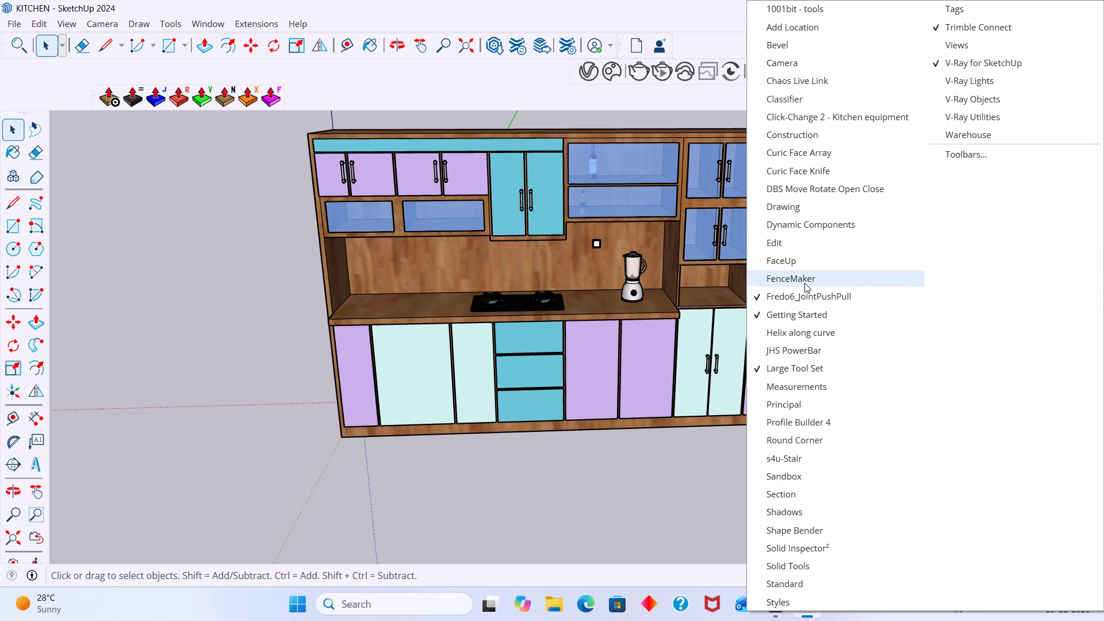
pyautogui.click(803, 296)
# Open the V-Ray Asset Editor.
pyautogui.scroll(3, 619, 71)
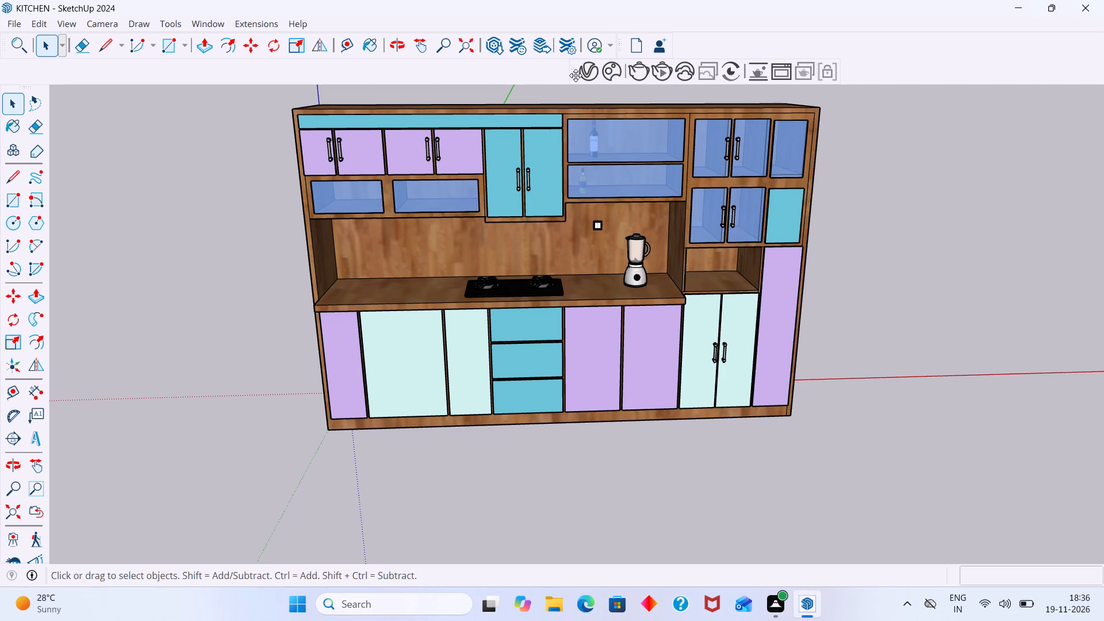
pyautogui.scroll(2, 576, 75)
pyautogui.click(589, 78)
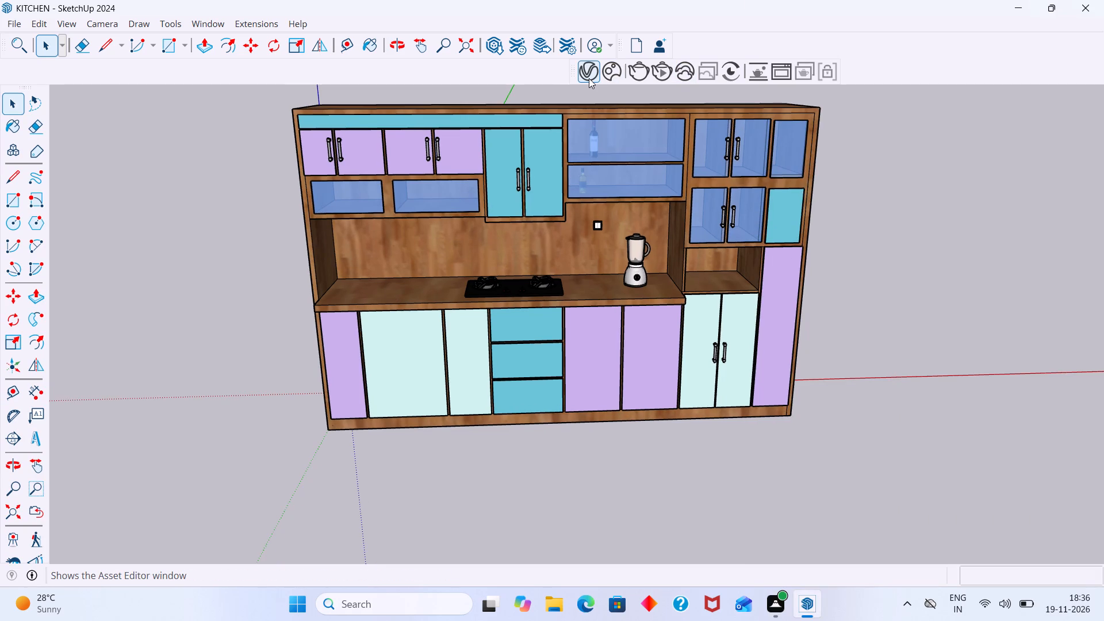
pyautogui.click(591, 76)
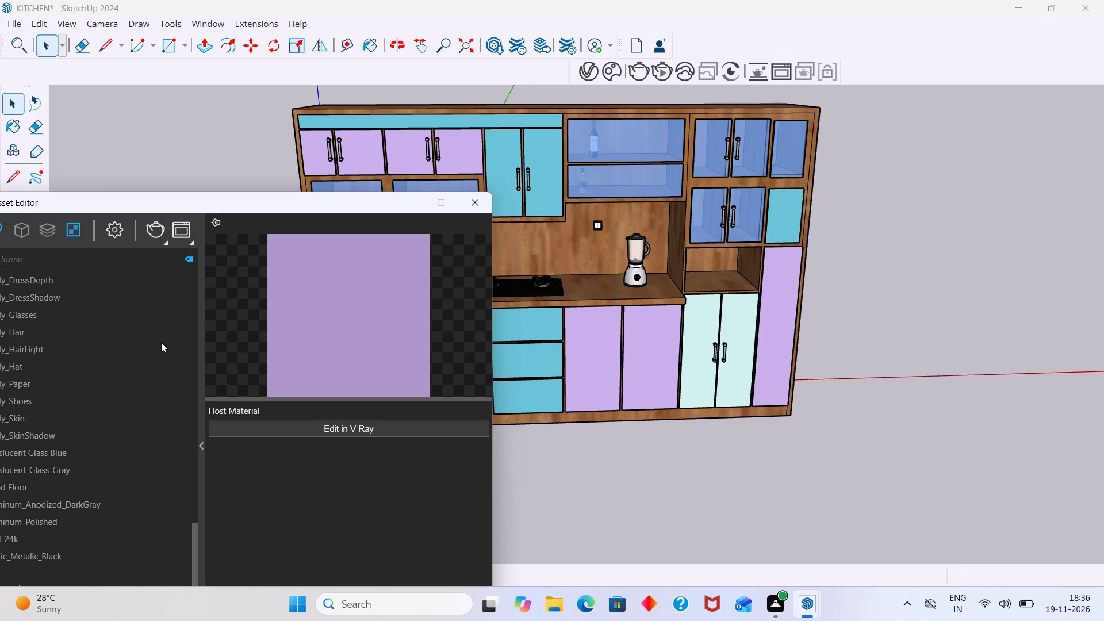
# Examine the whole kitchen unit from several angles, including the small switch on the wooden backsplash beside the blender.
pyautogui.scroll(-2, 706, 324)
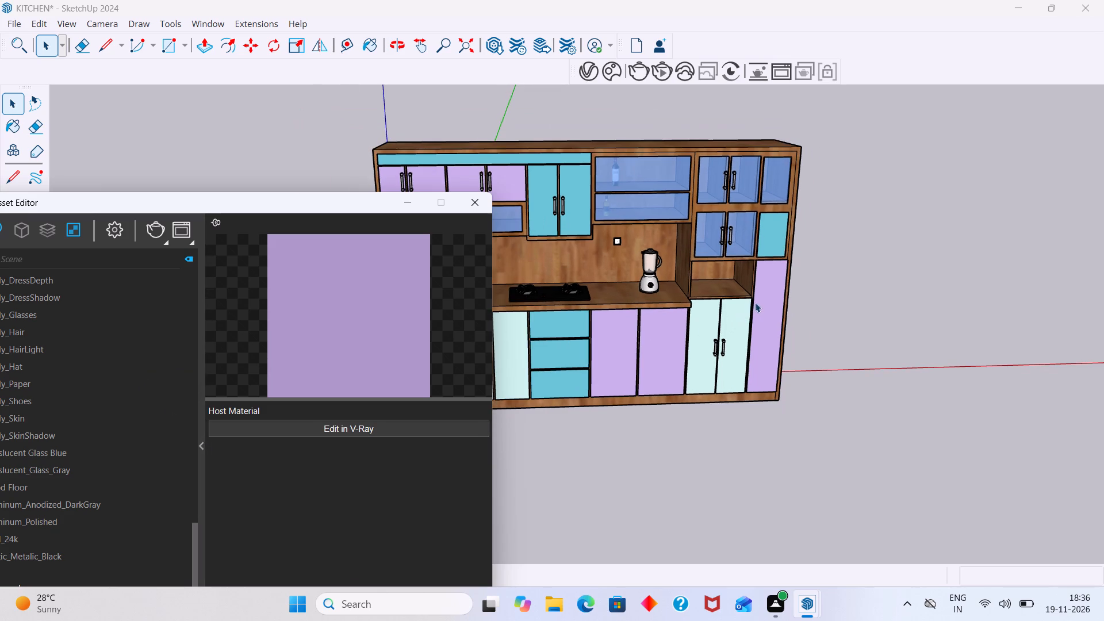
pyautogui.keyDown('shift'); pyautogui.moveTo(761, 296); pyautogui.dragTo(971, 326, button='middle'); pyautogui.keyUp('shift')
pyautogui.moveTo(842, 323); pyautogui.dragTo(854, 254, button='middle')
pyautogui.scroll(1, 818, 274)
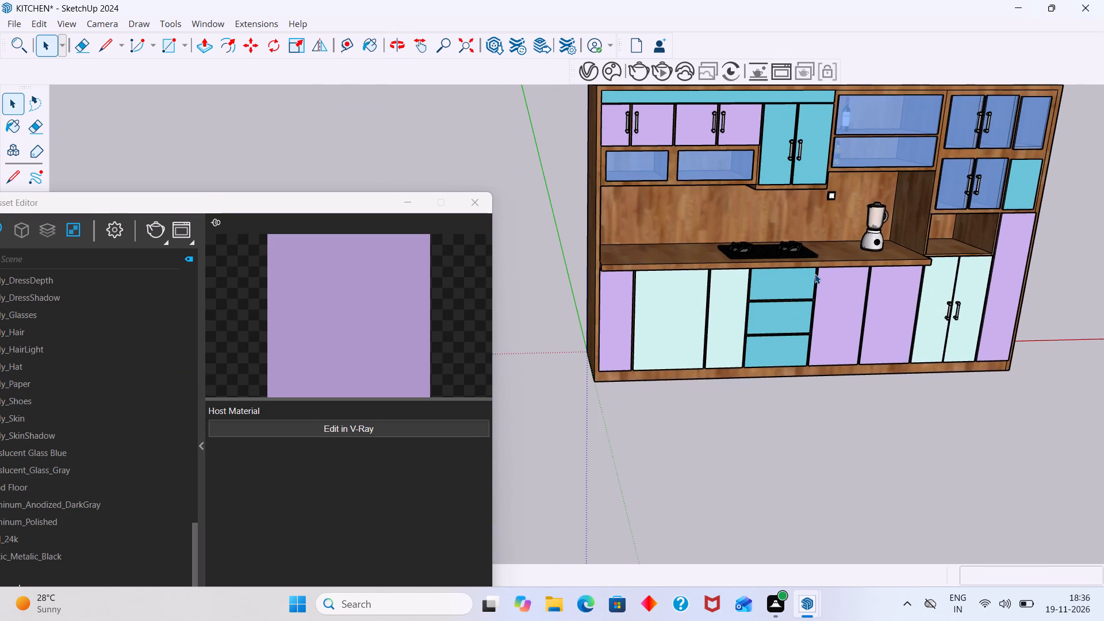
pyautogui.keyDown('shift'); pyautogui.moveTo(815, 269); pyautogui.dragTo(832, 328, button='middle'); pyautogui.keyUp('shift')
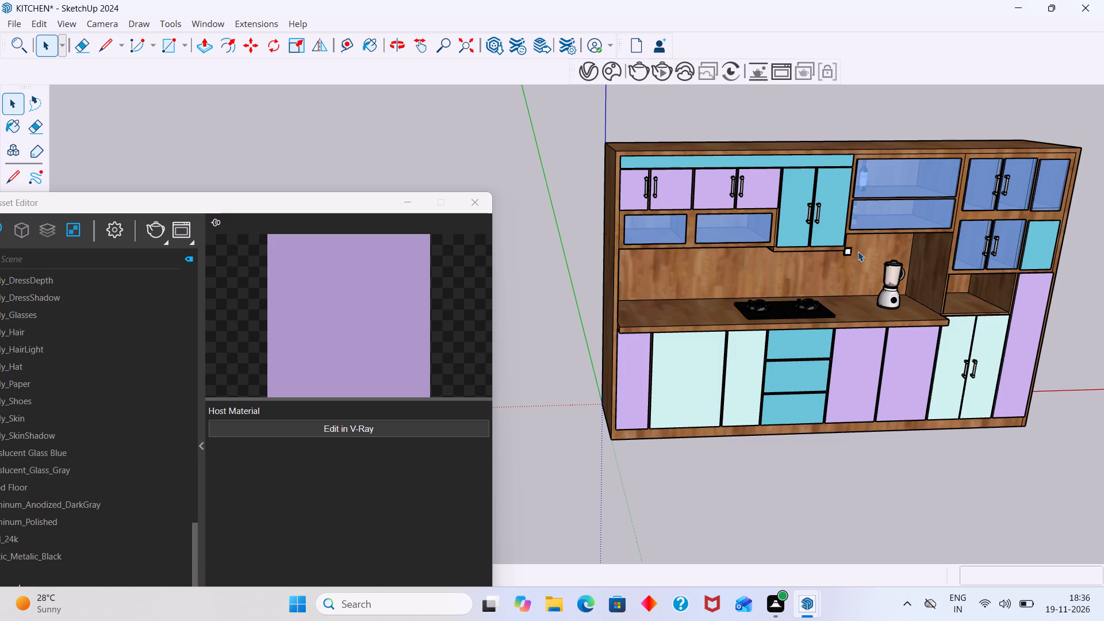
pyautogui.scroll(9, 858, 251)
pyautogui.moveTo(835, 264); pyautogui.dragTo(790, 254, button='middle')
pyautogui.scroll(-3, 827, 252)
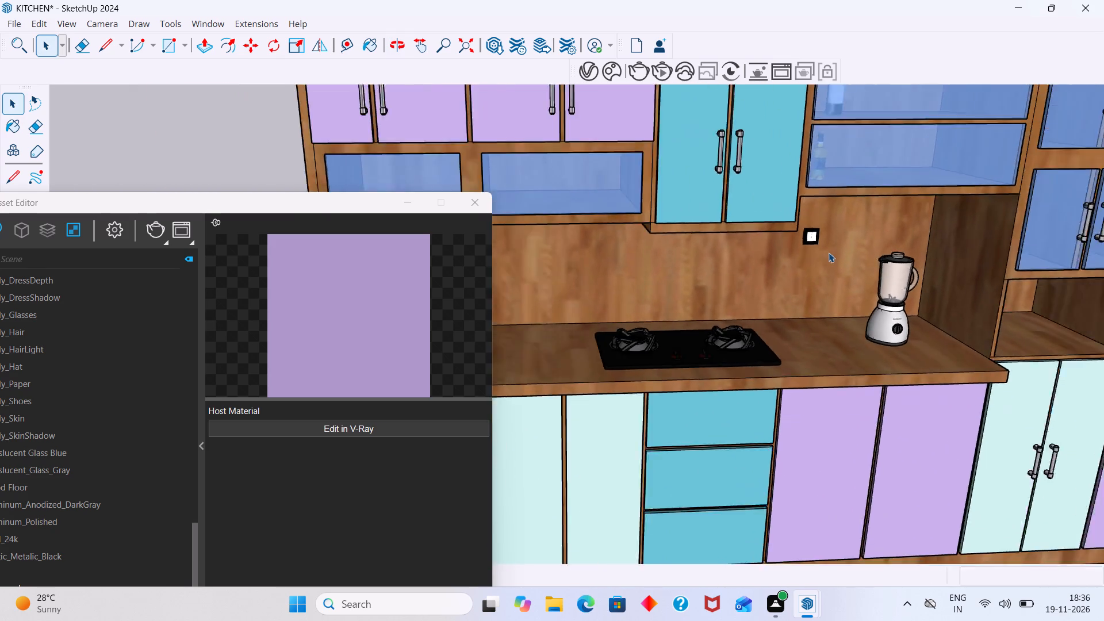
pyautogui.scroll(-12, 829, 252)
pyautogui.moveTo(845, 271); pyautogui.dragTo(742, 270, button='middle')
pyautogui.scroll(3, 848, 270)
pyautogui.moveTo(846, 270); pyautogui.dragTo(775, 285, button='middle')
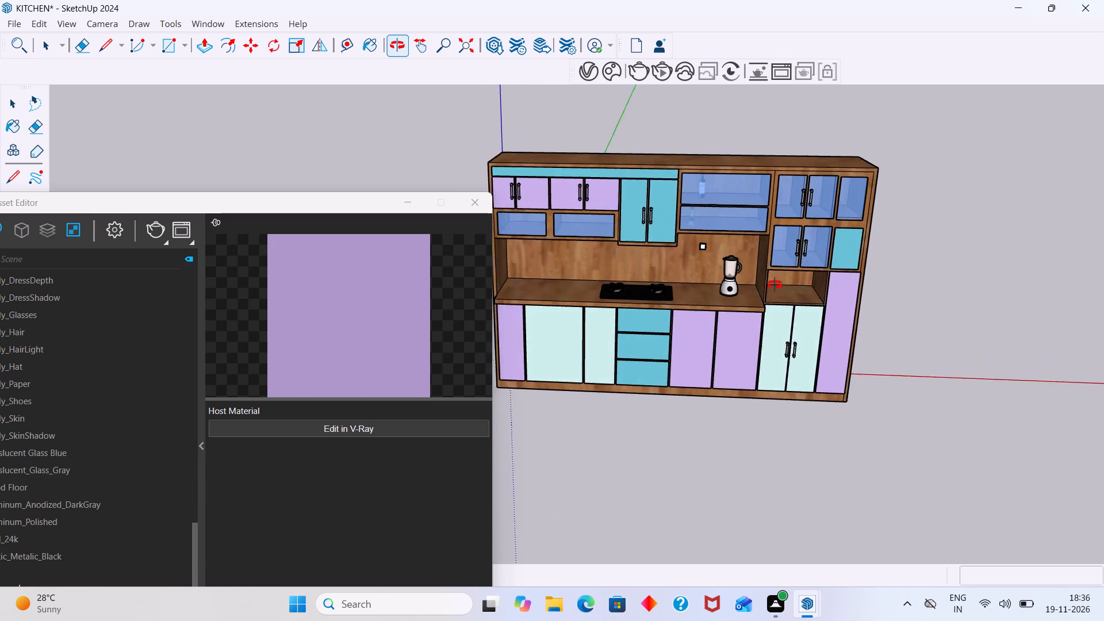
pyautogui.moveTo(775, 285); pyautogui.dragTo(844, 294, button='middle')
pyautogui.keyDown('shift'); pyautogui.moveTo(827, 293); pyautogui.dragTo(935, 282, button='middle'); pyautogui.keyUp('shift')
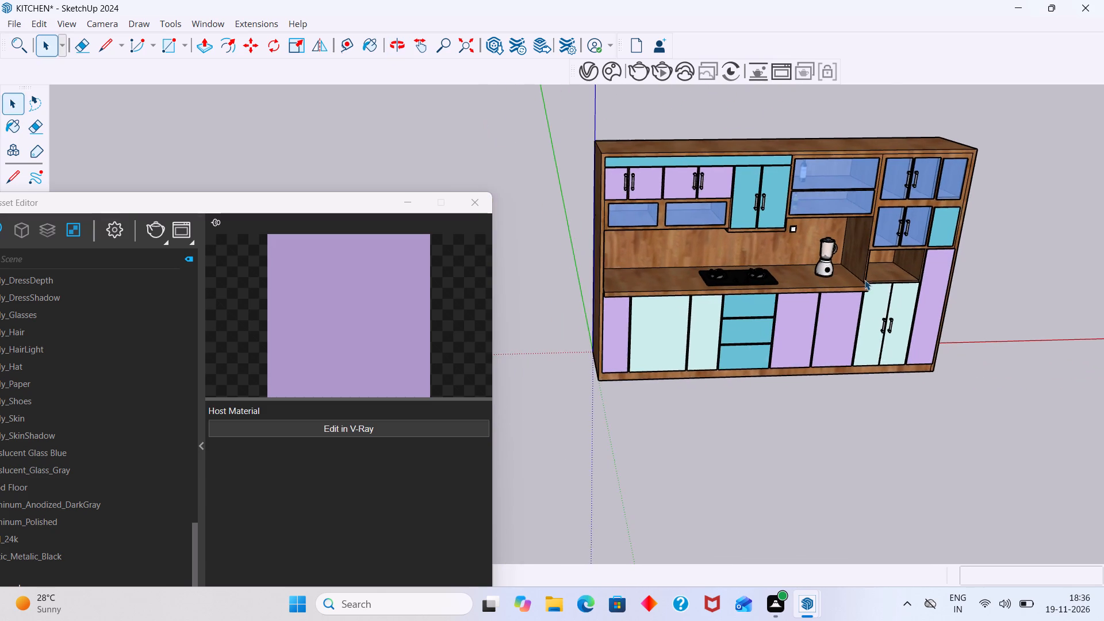
pyautogui.moveTo(865, 280); pyautogui.dragTo(890, 281, button='middle')
pyautogui.scroll(5, 818, 264)
pyautogui.moveTo(746, 195); pyautogui.dragTo(803, 205, button='middle')
pyautogui.scroll(4, 807, 206)
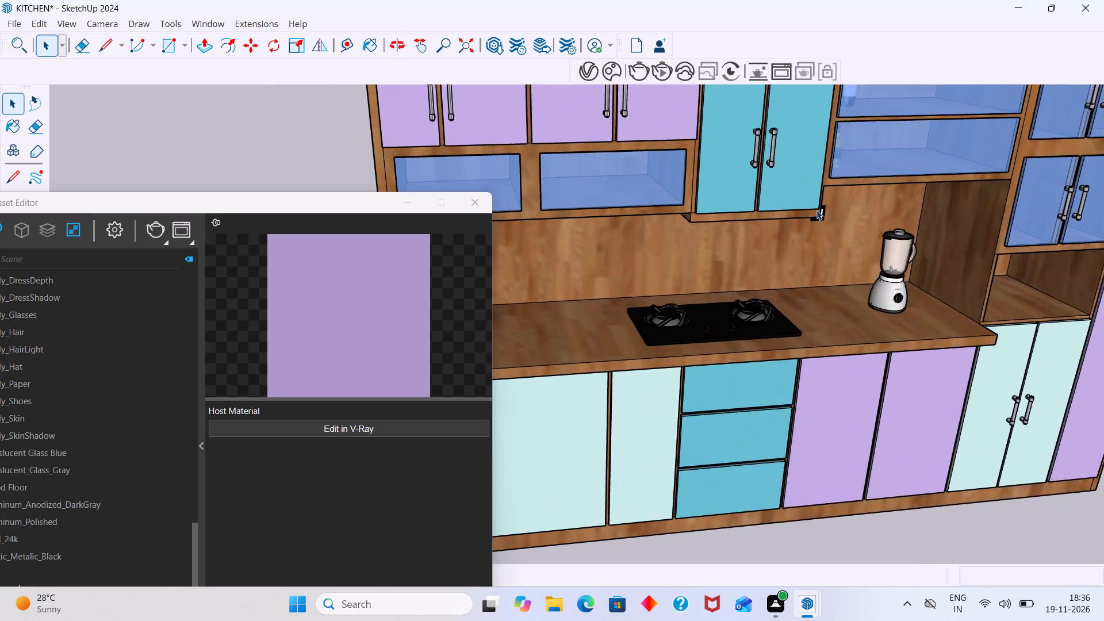
pyautogui.scroll(9, 816, 210)
pyautogui.moveTo(825, 214); pyautogui.dragTo(764, 221, button='middle')
pyautogui.scroll(8, 931, 223)
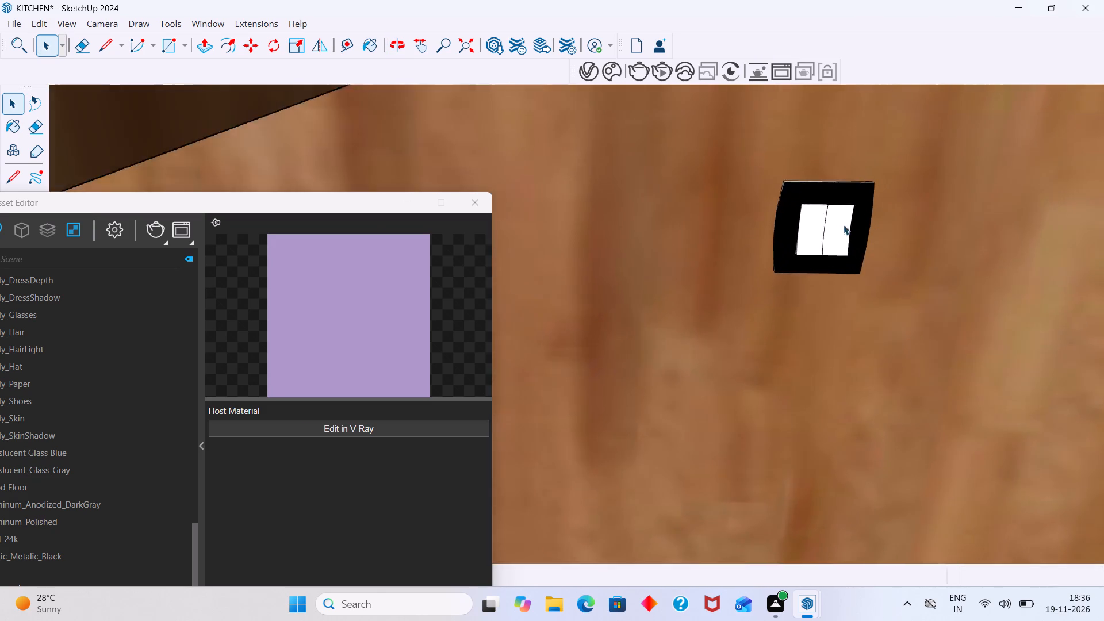
pyautogui.scroll(4, 844, 225)
pyautogui.scroll(-20, 838, 226)
pyautogui.scroll(-9, 838, 226)
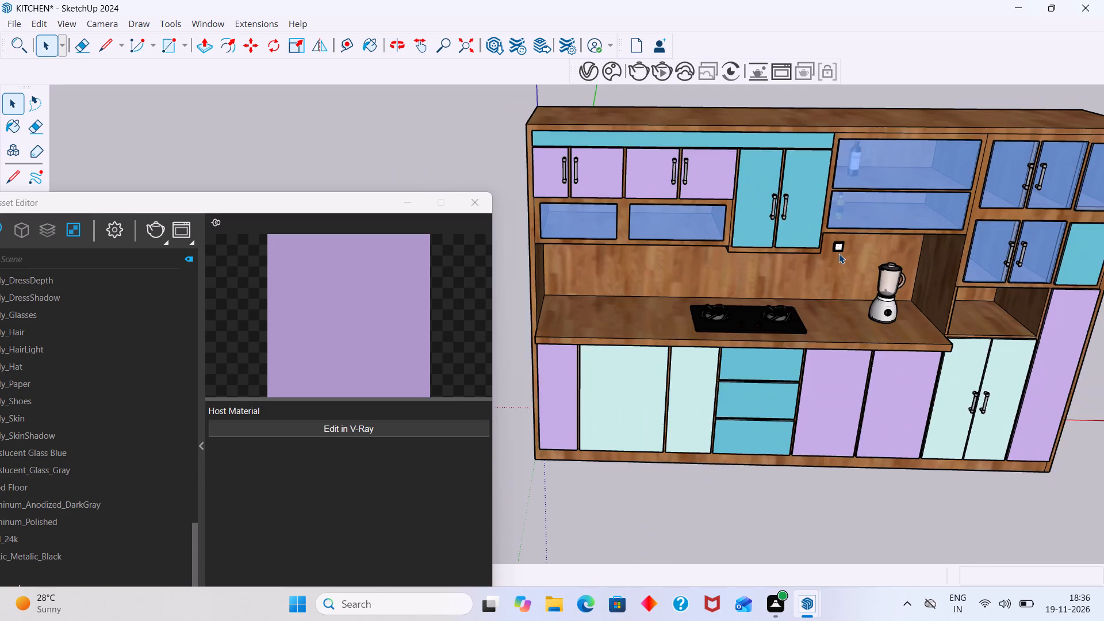
pyautogui.scroll(-6, 839, 254)
pyautogui.keyDown('shift'); pyautogui.moveTo(834, 253); pyautogui.dragTo(882, 267, button='middle'); pyautogui.keyUp('shift')
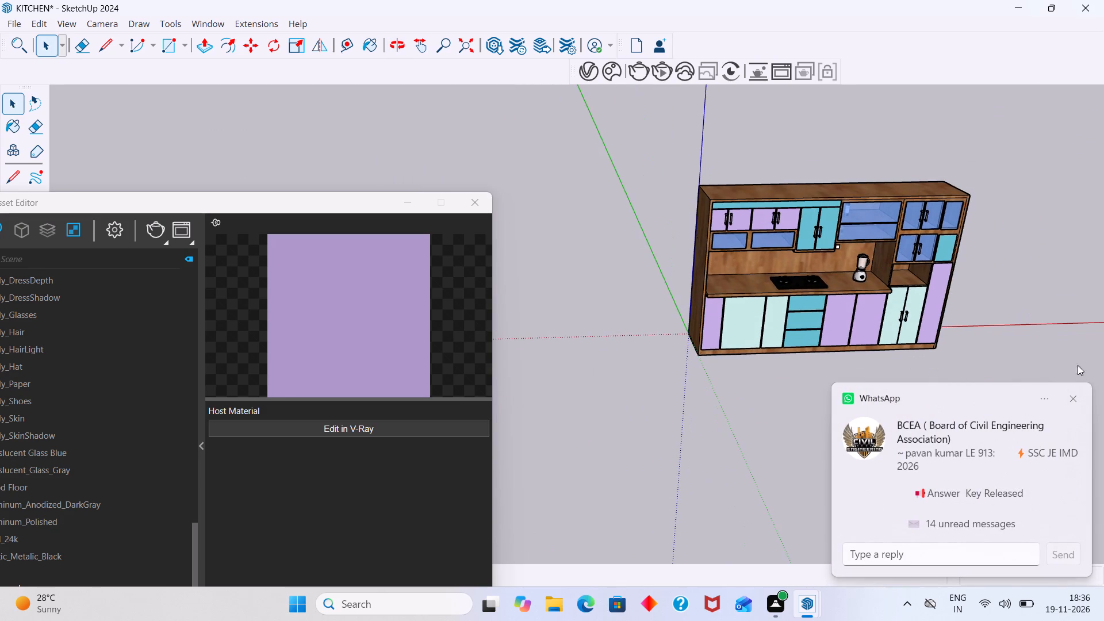
pyautogui.click(1076, 400)
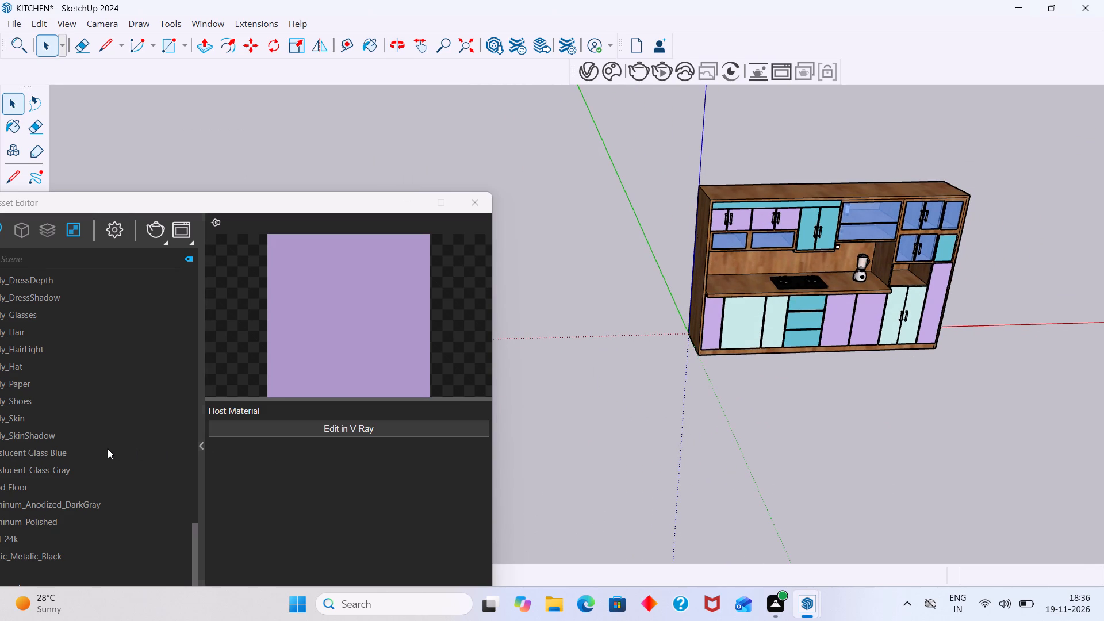
# Make the lavender AP 9616 Wisteria Lane-N host material editable in V-Ray.
pyautogui.click(202, 451)
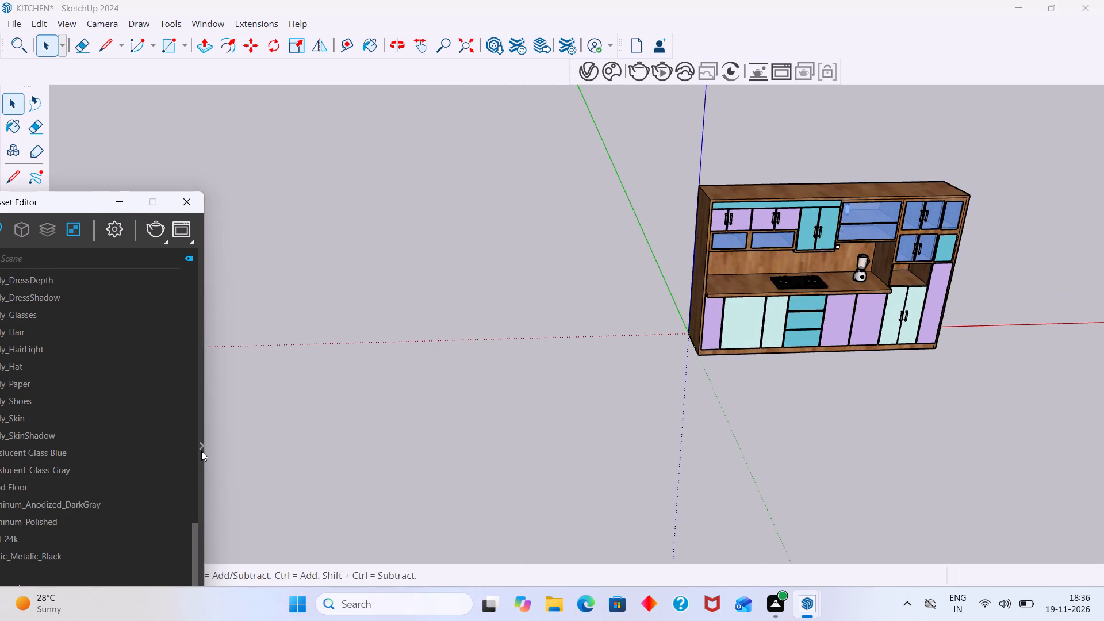
pyautogui.click(201, 451)
pyautogui.click(314, 427)
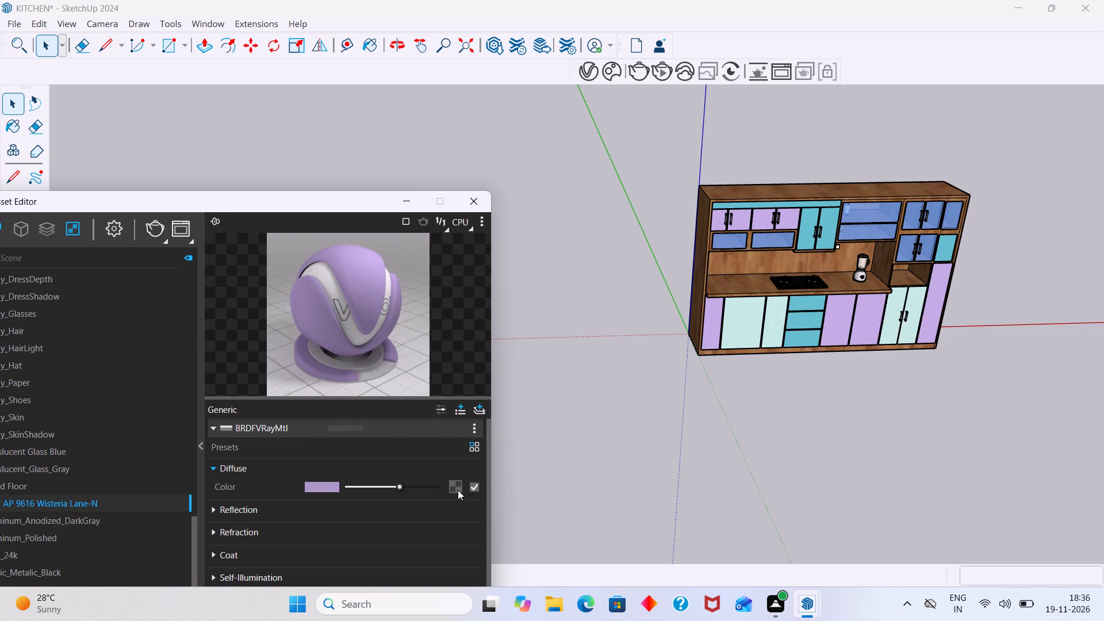
# Enter the wooden cabinet carcass for editing and Push/Pull its outer left end face outward by 4.5 inches.
pyautogui.scroll(5, 745, 279)
pyautogui.scroll(-2, 744, 281)
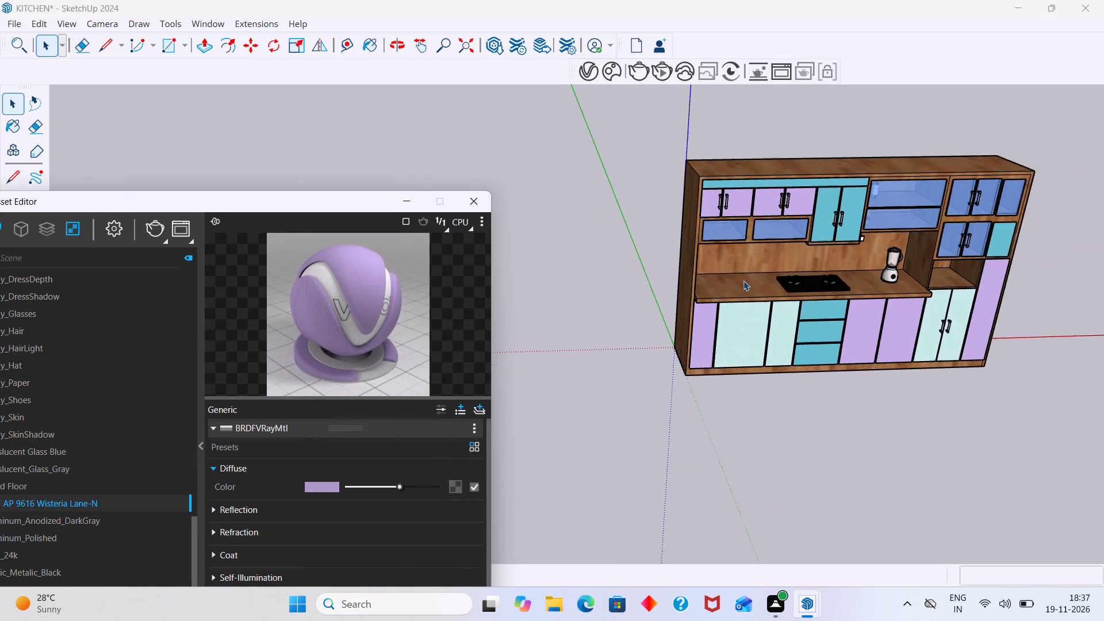
pyautogui.scroll(-4, 743, 281)
pyautogui.moveTo(741, 216); pyautogui.dragTo(774, 176, button='middle')
pyautogui.scroll(10, 683, 205)
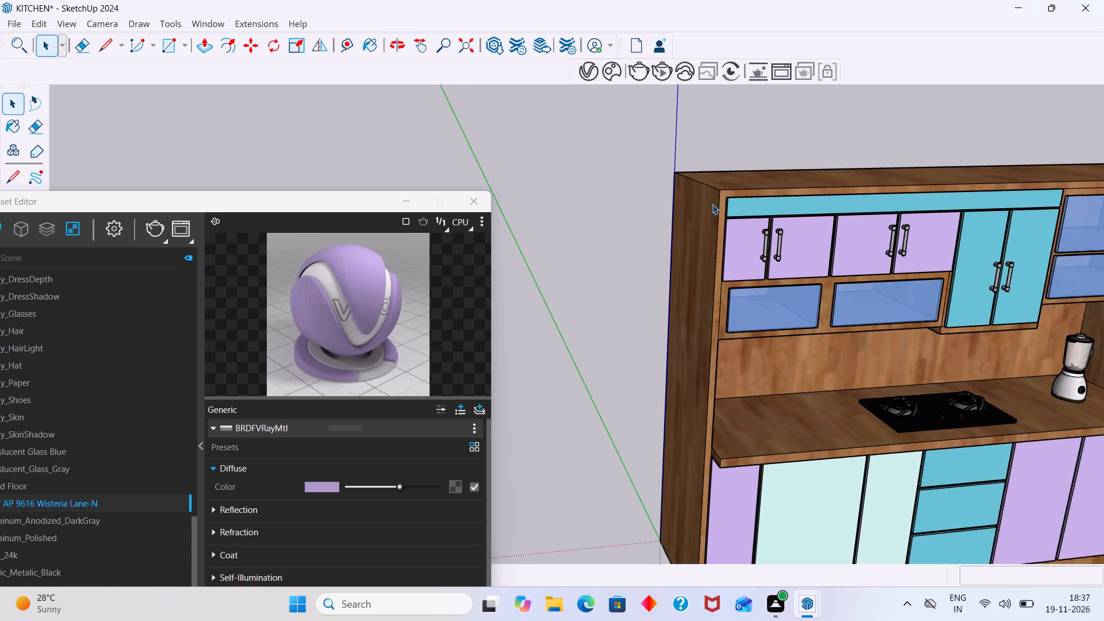
pyautogui.scroll(2, 712, 204)
pyautogui.keyDown('shift'); pyautogui.moveTo(730, 205); pyautogui.dragTo(660, 210, button='middle'); pyautogui.keyUp('shift')
pyautogui.scroll(-1, 668, 210)
pyautogui.moveTo(659, 209); pyautogui.dragTo(685, 221, button='middle')
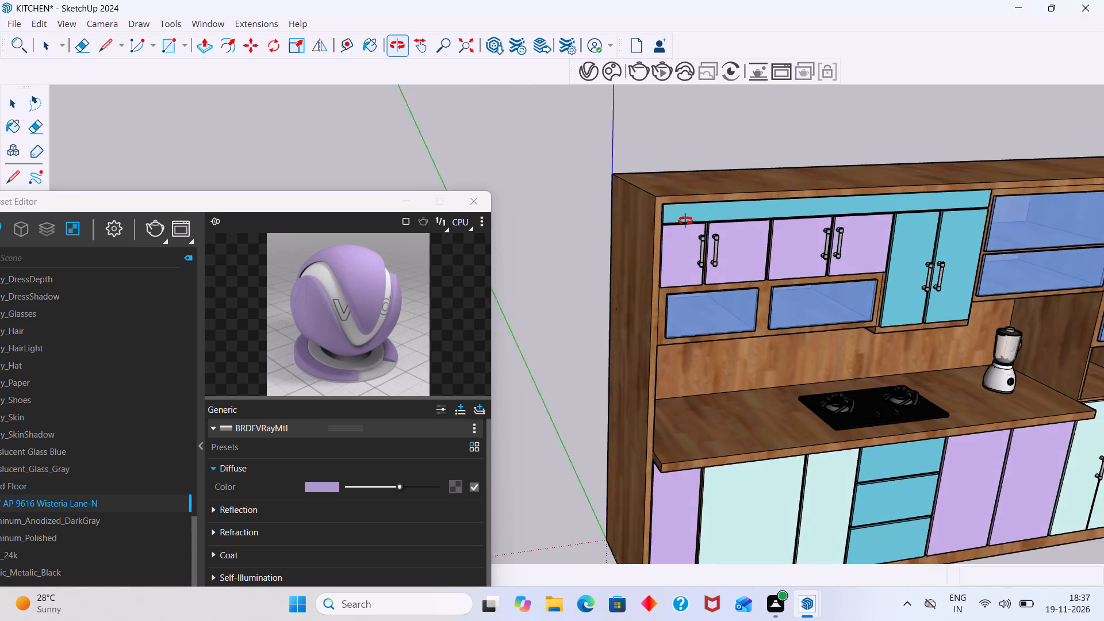
pyautogui.moveTo(685, 221); pyautogui.dragTo(700, 225, button='middle')
pyautogui.scroll(8, 595, 223)
pyautogui.click(666, 223)
pyautogui.doubleClick(671, 227)
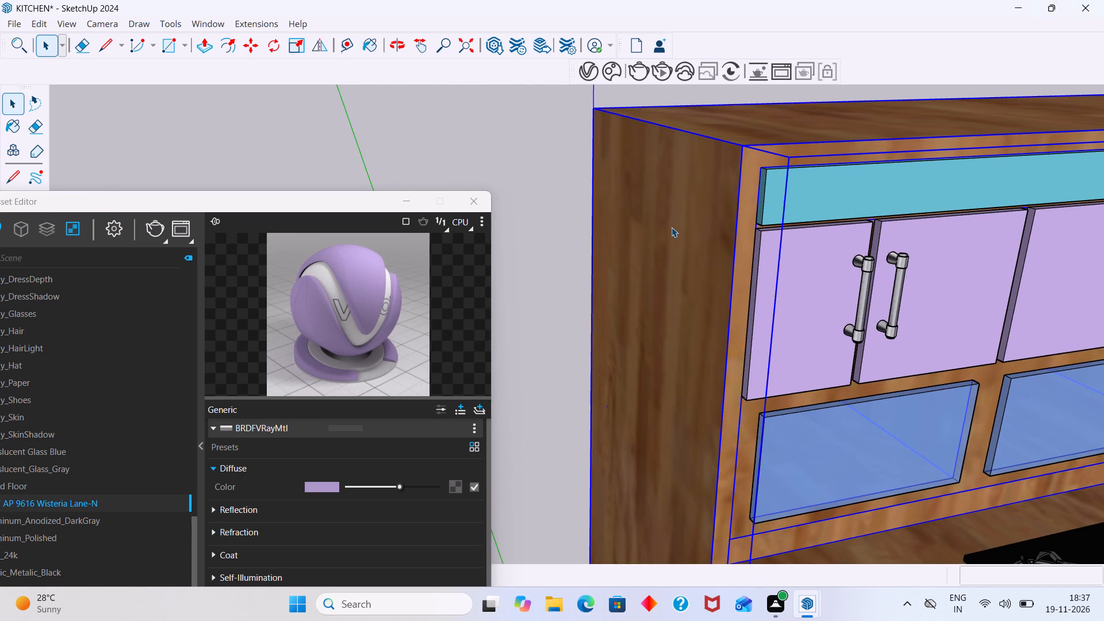
pyautogui.click(678, 239)
pyautogui.press('p')
pyautogui.click(681, 239)
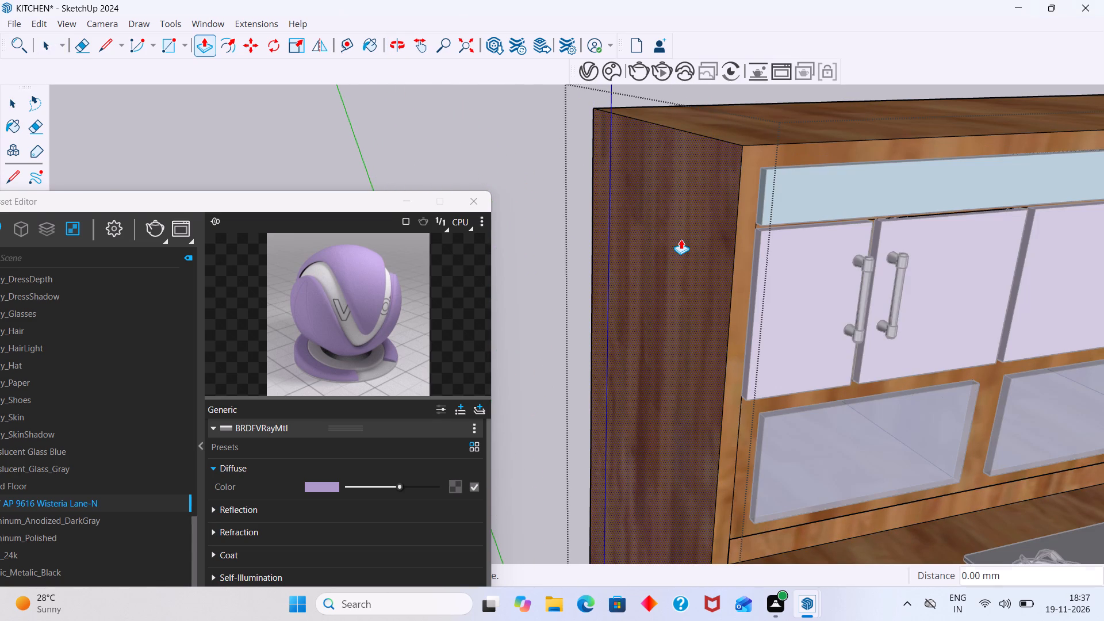
pyautogui.scroll(-4, 643, 271)
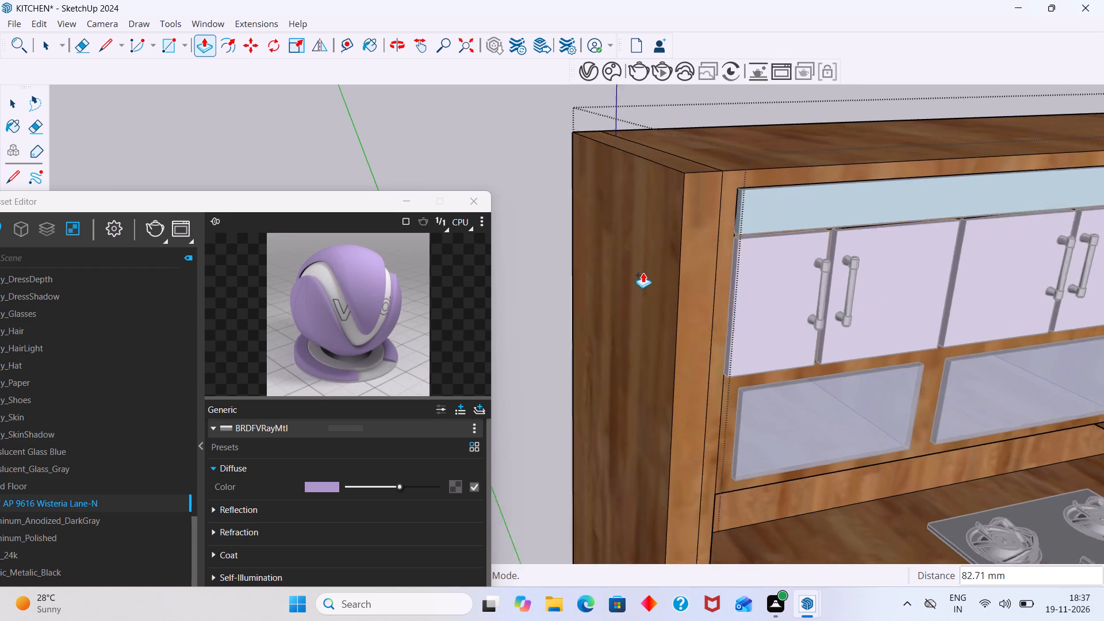
pyautogui.scroll(-10, 643, 273)
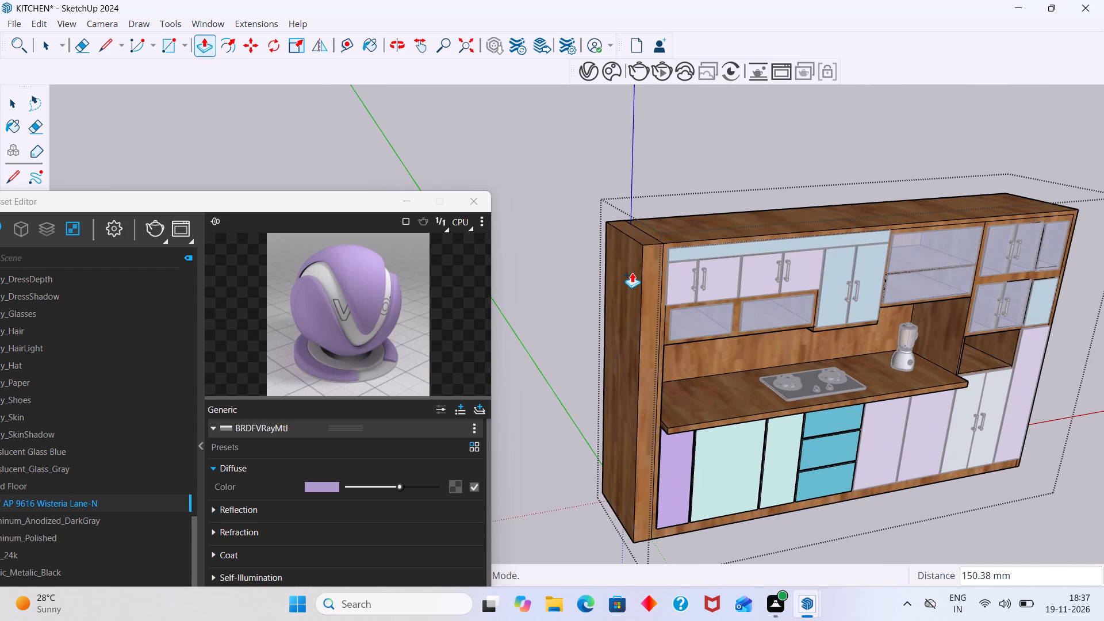
pyautogui.write('4.5"')
pyautogui.press('Return')
pyautogui.press('space')
# Push/Pull the carcass's outer right end face outward by 4.5 inches.
pyautogui.scroll(-5, 692, 271)
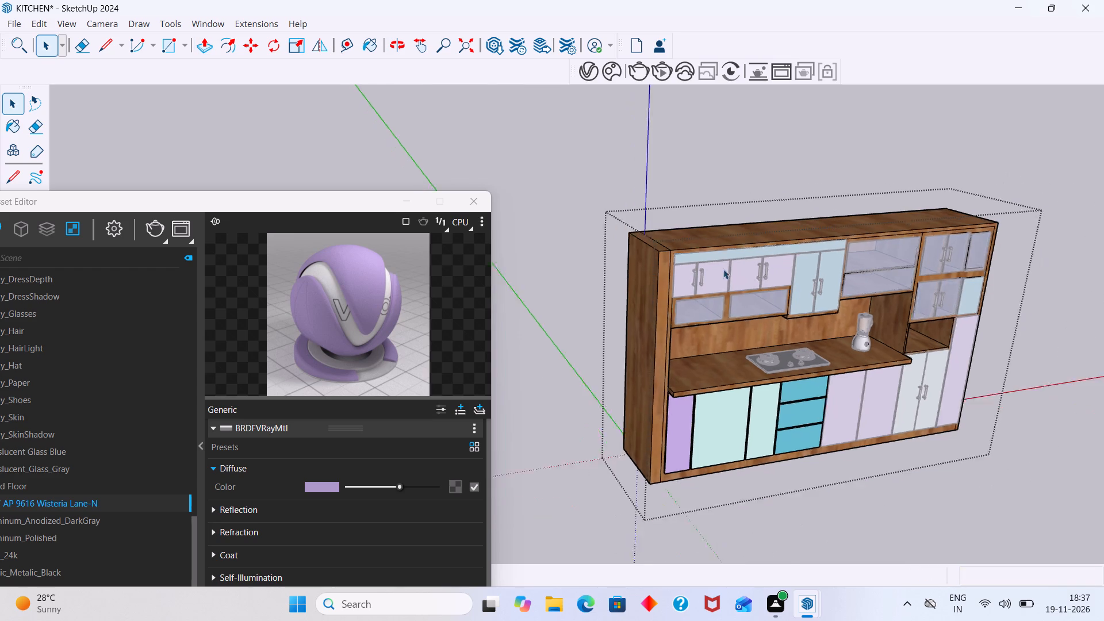
pyautogui.scroll(-1, 723, 269)
pyautogui.keyDown('shift'); pyautogui.moveTo(747, 269); pyautogui.dragTo(570, 267, button='middle'); pyautogui.keyUp('shift')
pyautogui.click(835, 237)
pyautogui.moveTo(835, 246); pyautogui.dragTo(658, 246, button='middle')
pyautogui.moveTo(804, 242); pyautogui.dragTo(703, 255, button='middle')
pyautogui.scroll(15, 787, 294)
pyautogui.click(783, 310)
pyautogui.doubleClick(788, 313)
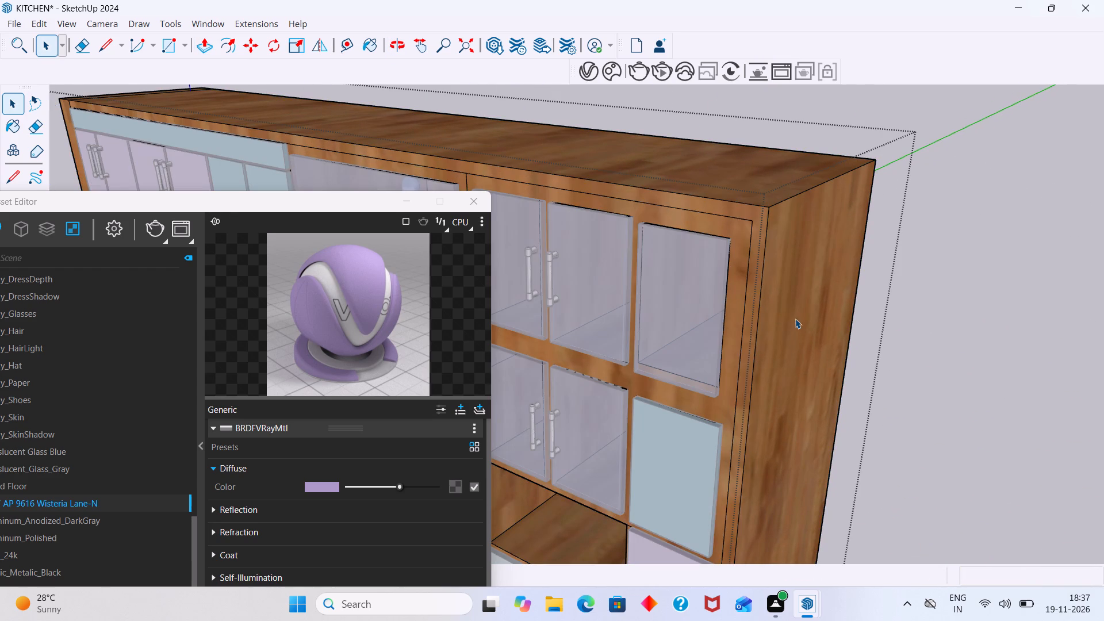
pyautogui.click(798, 321)
pyautogui.press('p')
pyautogui.click(800, 321)
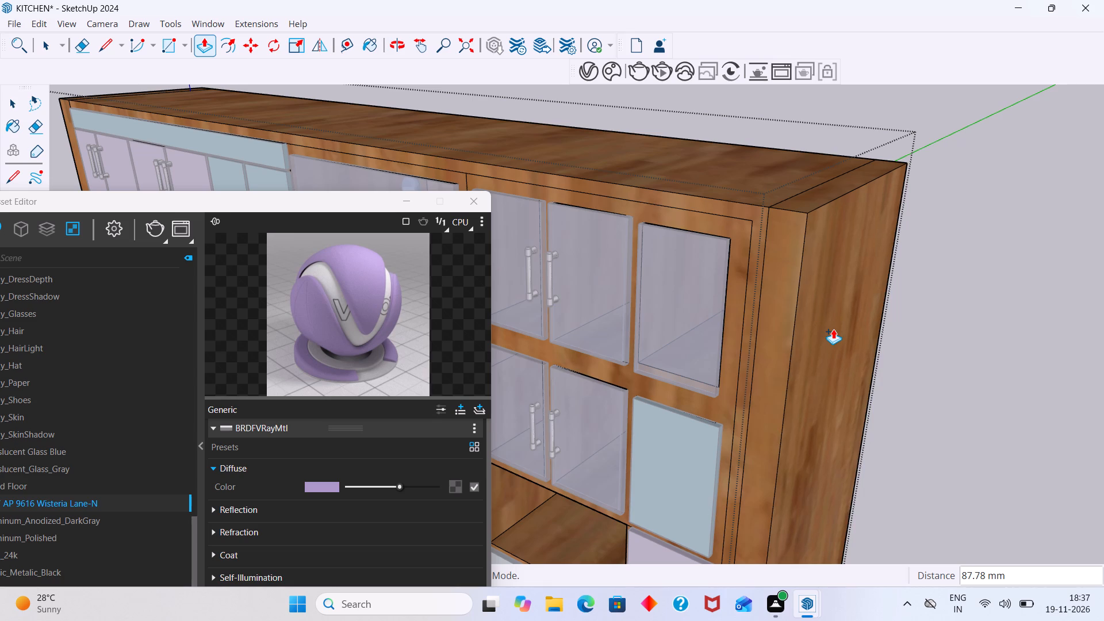
pyautogui.write('4.')
pyautogui.press('5')
pyautogui.hotkey('shift', '"')
pyautogui.press('Return')
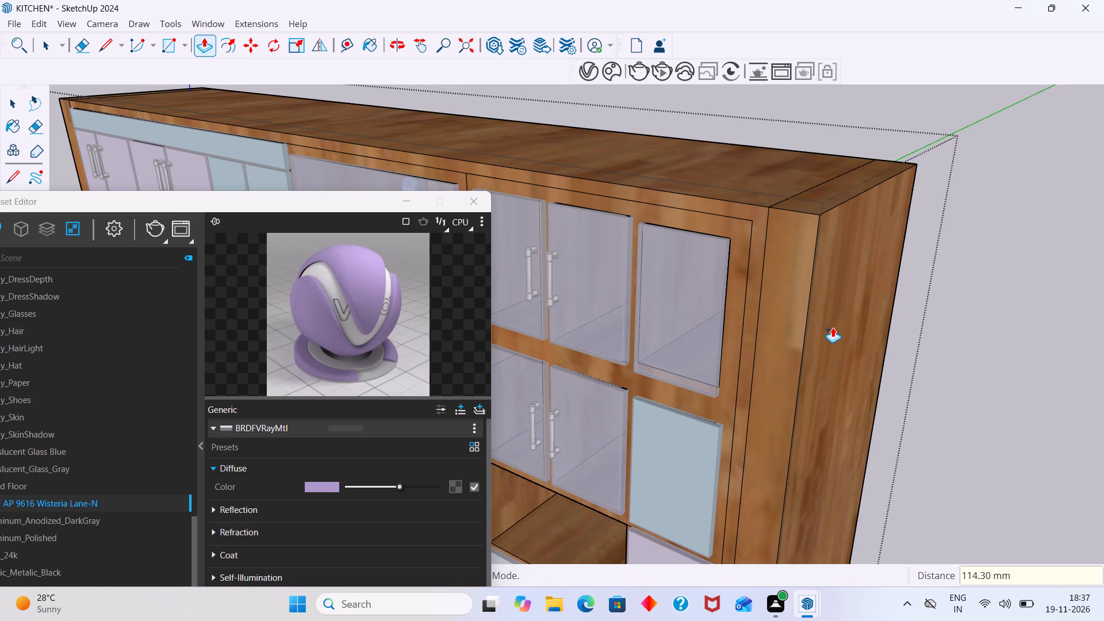
pyautogui.press('space')
# Push/Pull the front face of the added left end strip forward about 2.8 m to form a side wall.
pyautogui.scroll(-20, 804, 302)
pyautogui.scroll(-2, 804, 302)
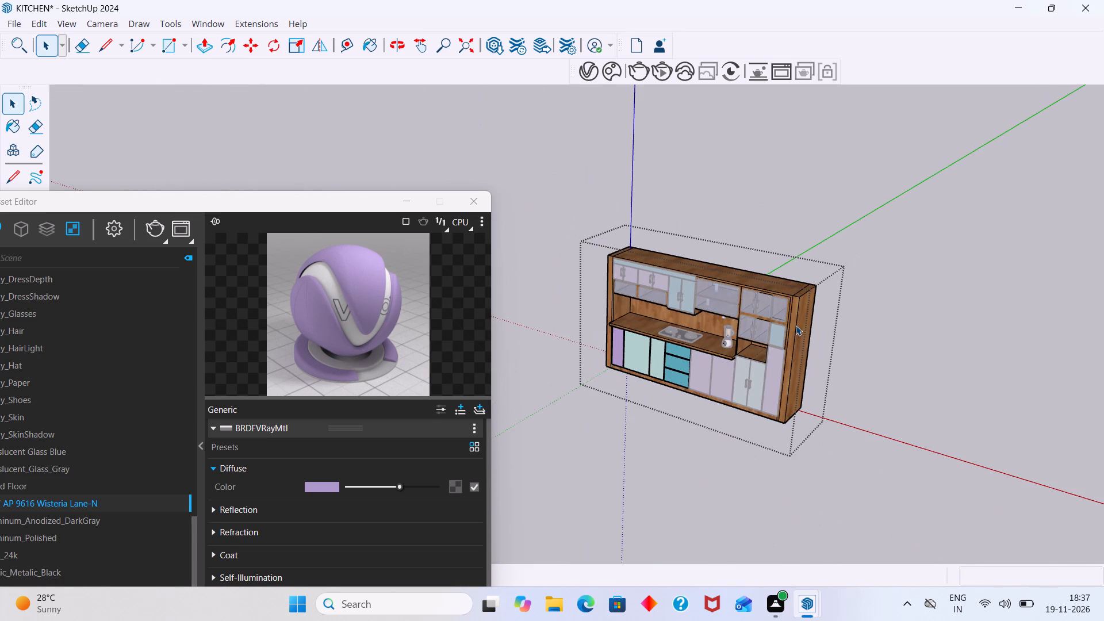
pyautogui.keyDown('shift'); pyautogui.moveTo(820, 329); pyautogui.dragTo(900, 323, button='middle'); pyautogui.keyUp('shift')
pyautogui.moveTo(875, 319); pyautogui.dragTo(931, 327, button='middle')
pyautogui.scroll(8, 673, 295)
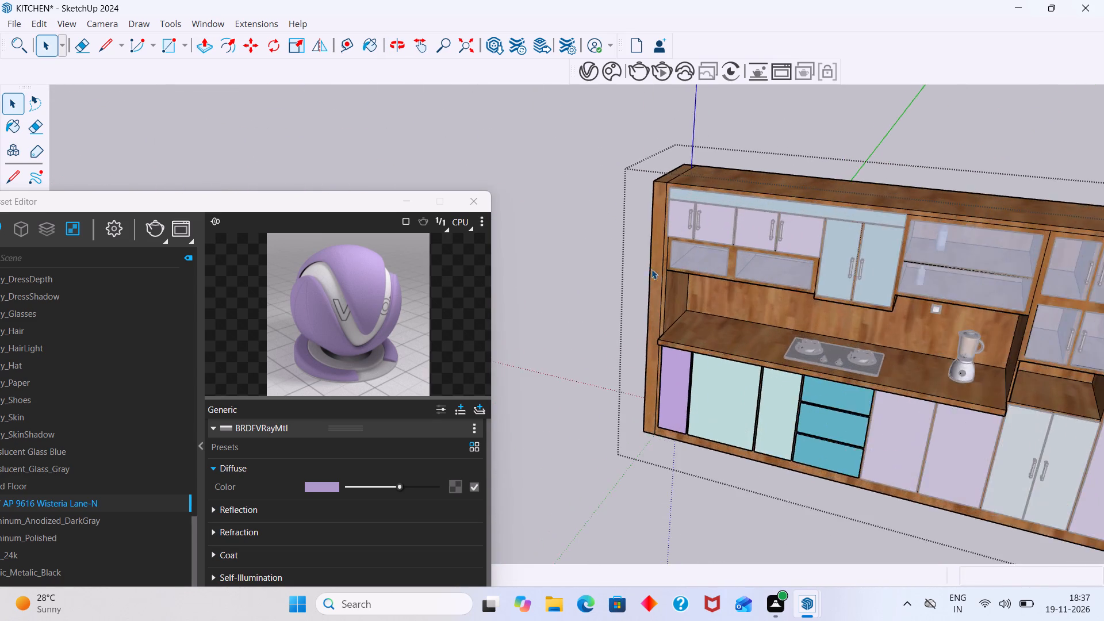
pyautogui.moveTo(669, 281); pyautogui.dragTo(775, 316, button='middle')
pyautogui.keyDown('shift'); pyautogui.moveTo(616, 251); pyautogui.dragTo(674, 320, button='middle'); pyautogui.keyUp('shift')
pyautogui.moveTo(670, 317); pyautogui.dragTo(739, 312, button='middle')
pyautogui.scroll(2, 645, 236)
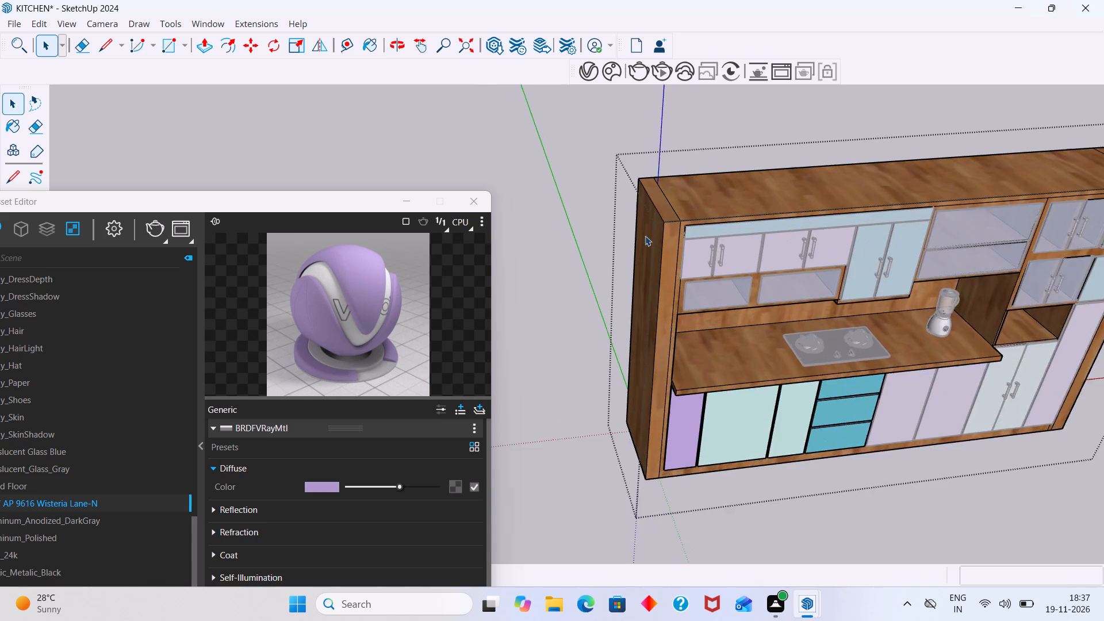
pyautogui.scroll(12, 645, 236)
pyautogui.click(692, 258)
pyautogui.press('p')
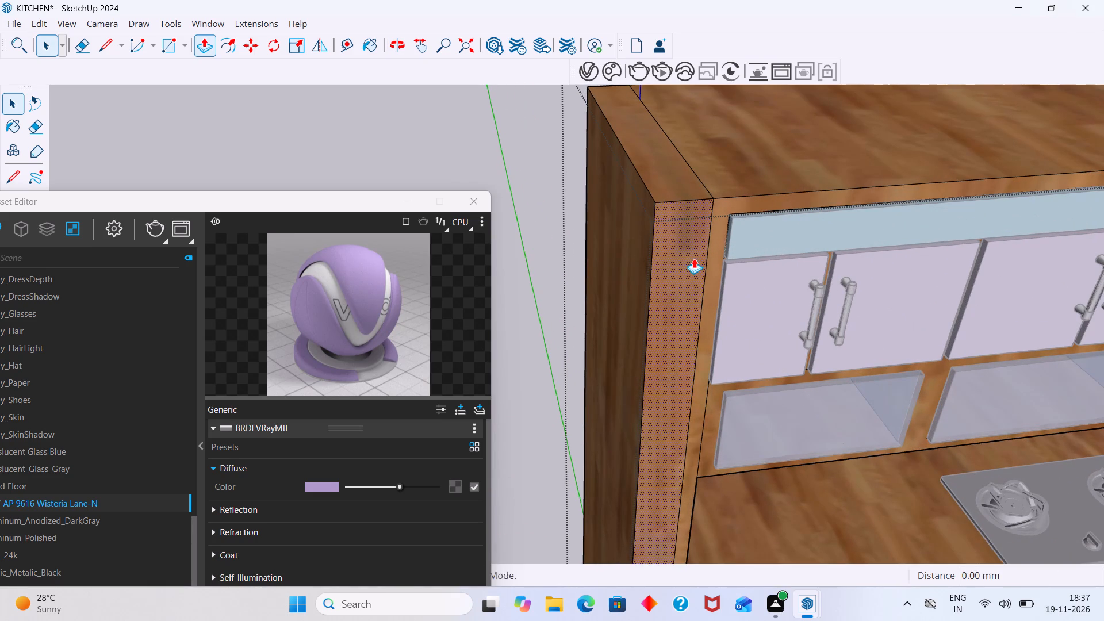
pyautogui.click(694, 258)
pyautogui.scroll(-8, 742, 332)
pyautogui.moveTo(722, 331); pyautogui.dragTo(684, 232, button='middle')
pyautogui.scroll(-5, 678, 247)
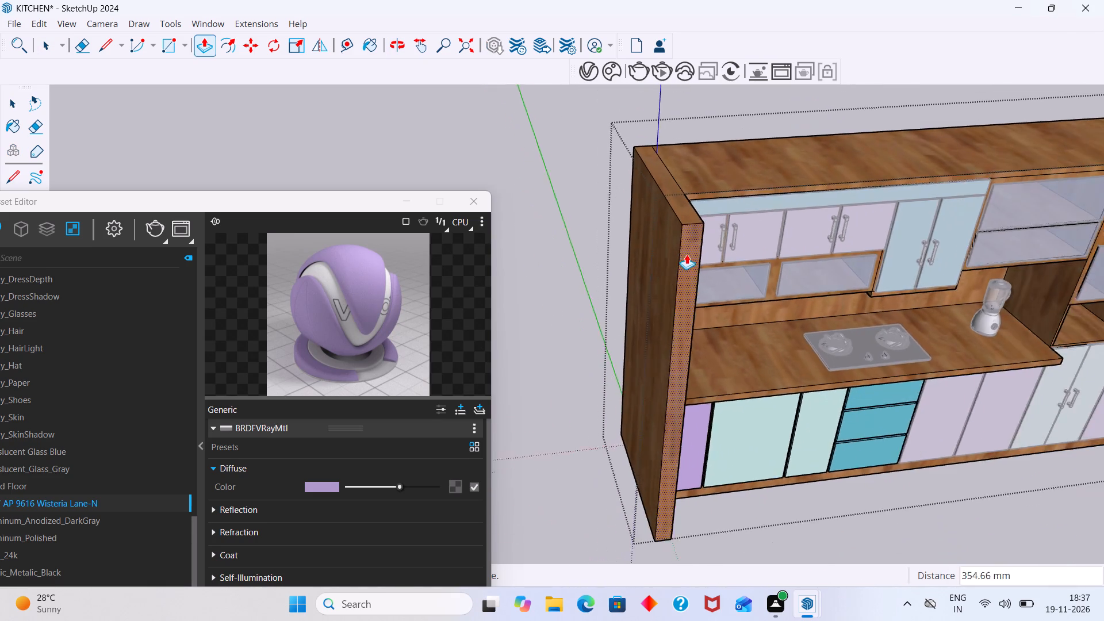
pyautogui.scroll(-4, 687, 254)
pyautogui.moveTo(700, 271); pyautogui.dragTo(650, 156, button='middle')
pyautogui.scroll(-4, 714, 317)
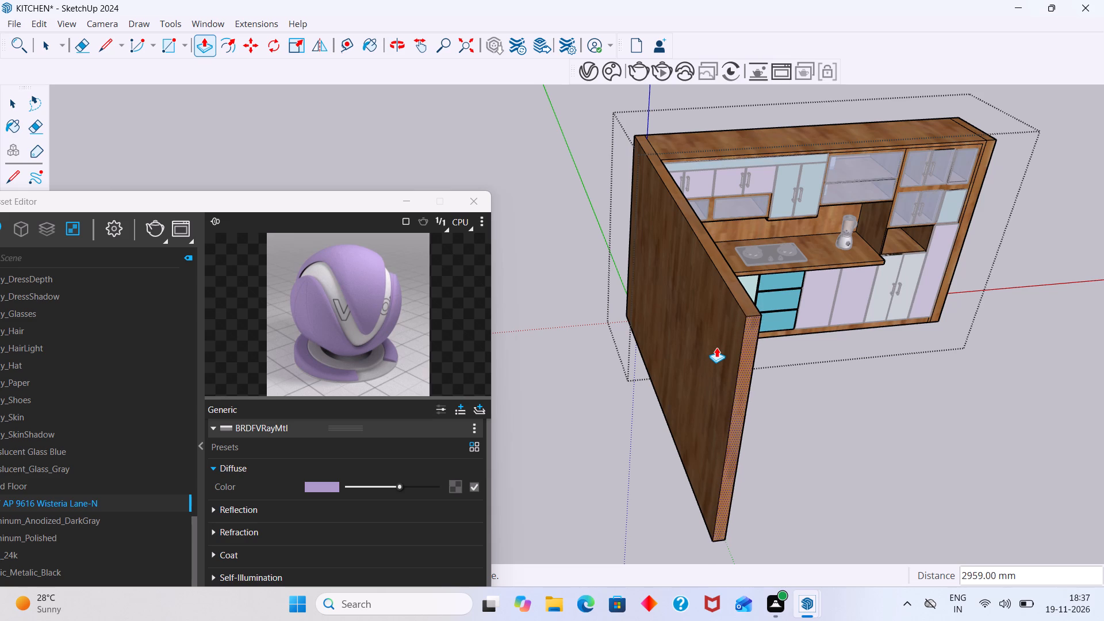
pyautogui.click(715, 340)
pyautogui.press('space')
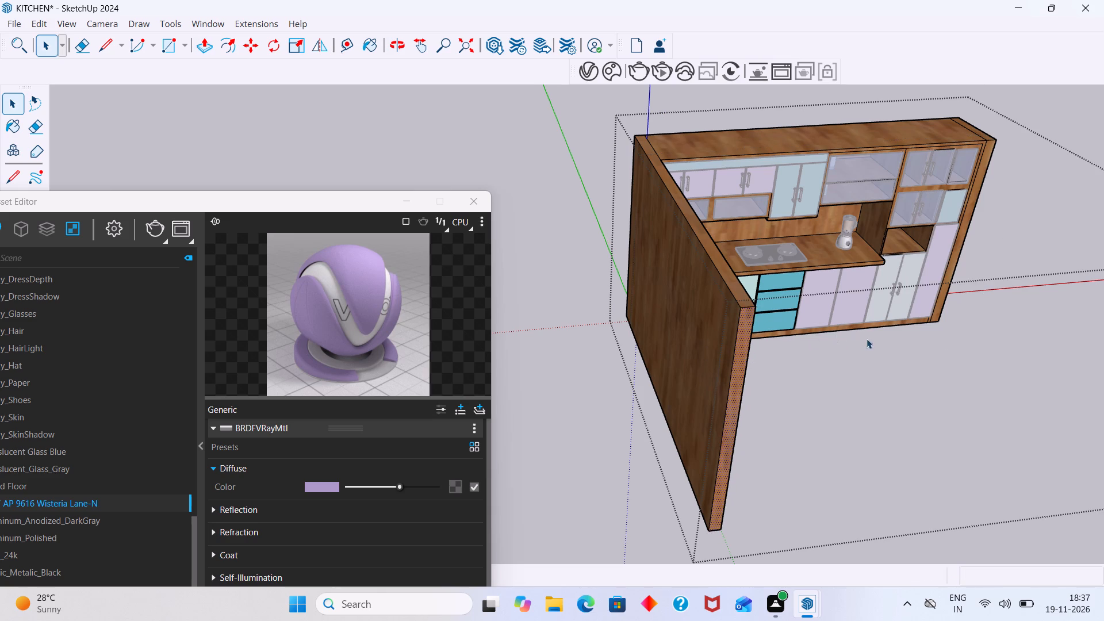
pyautogui.click(899, 359)
# Push/Pull the front face of the added right end strip forward about 2840 mm, level with the left wall's front end, and exit the carcass.
pyautogui.scroll(-2, 892, 359)
pyautogui.keyDown('shift'); pyautogui.moveTo(881, 370); pyautogui.dragTo(731, 394, button='middle'); pyautogui.keyUp('shift')
pyautogui.moveTo(773, 367); pyautogui.dragTo(637, 283, button='middle')
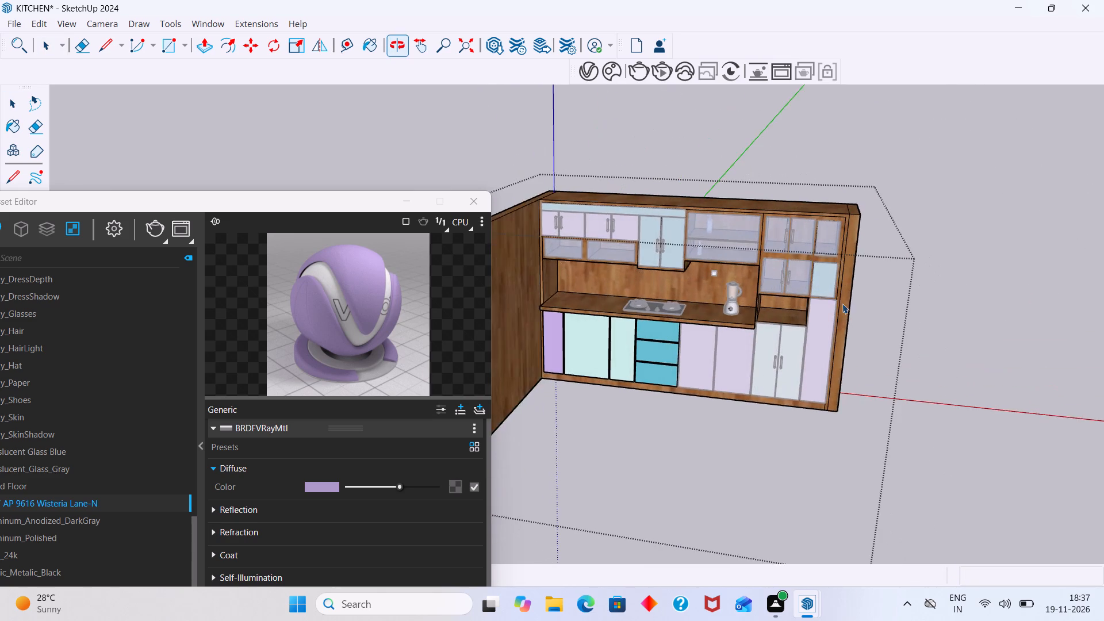
pyautogui.moveTo(840, 302); pyautogui.dragTo(764, 305, button='middle')
pyautogui.scroll(12, 821, 304)
pyautogui.click(874, 281)
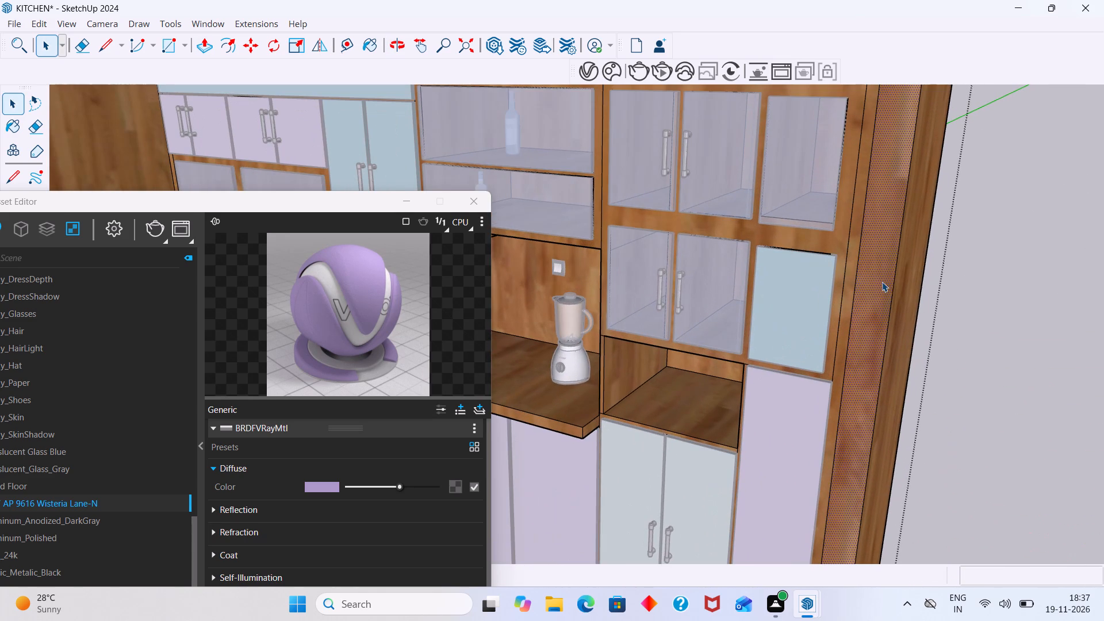
pyautogui.press('p')
pyautogui.click(890, 275)
pyautogui.scroll(-17, 838, 323)
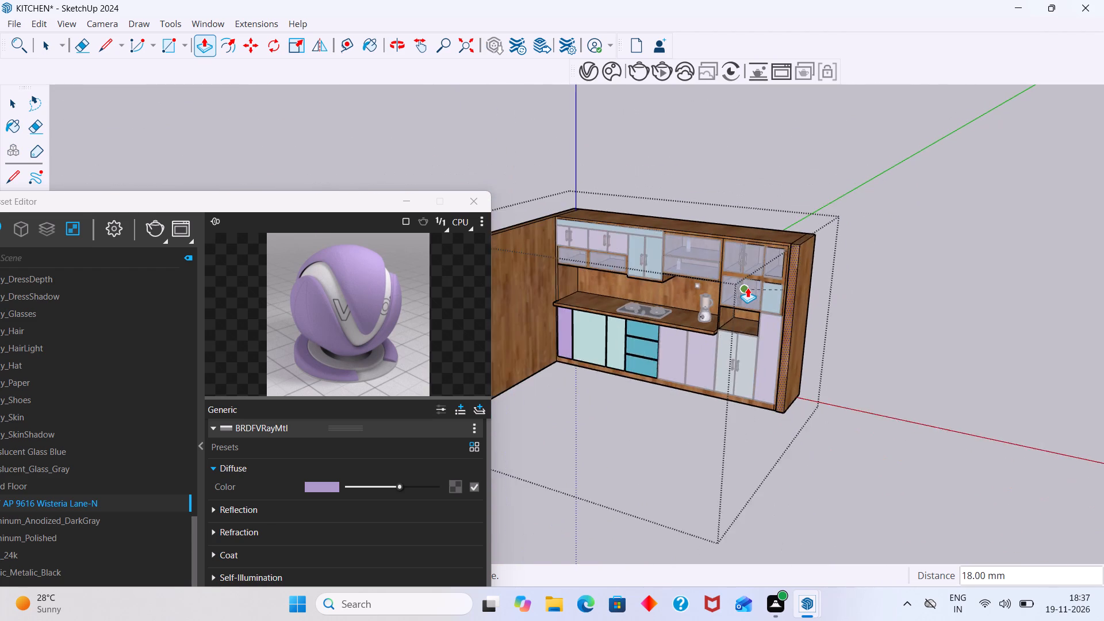
pyautogui.scroll(-2, 747, 287)
pyautogui.keyDown('shift'); pyautogui.moveTo(747, 287); pyautogui.dragTo(851, 250, button='middle'); pyautogui.keyUp('shift')
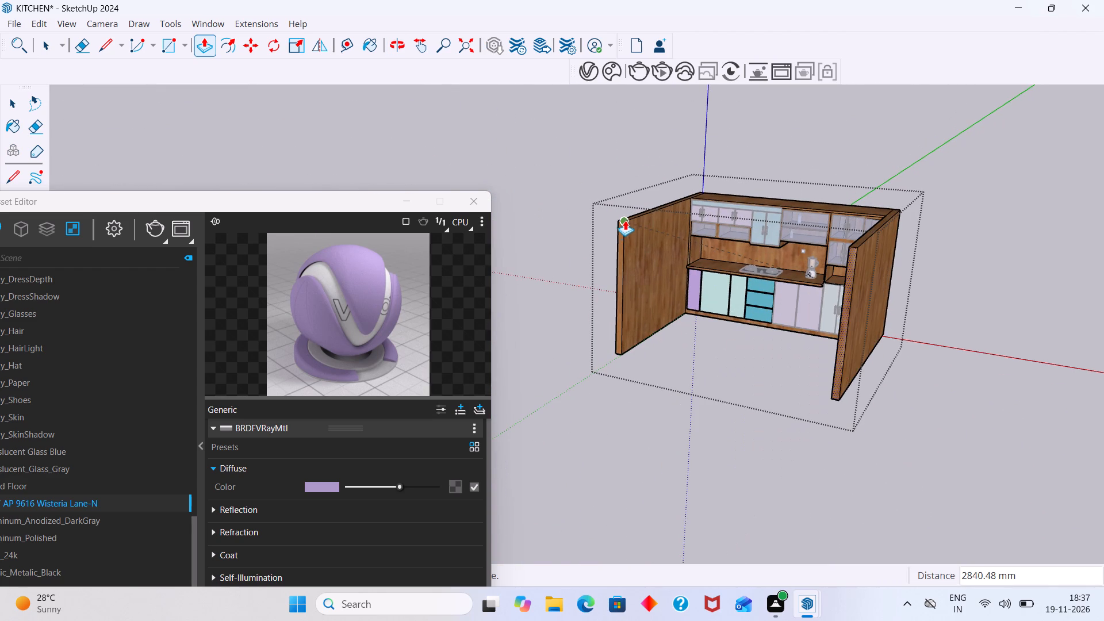
pyautogui.click(626, 219)
pyautogui.press('space')
pyautogui.click(962, 308)
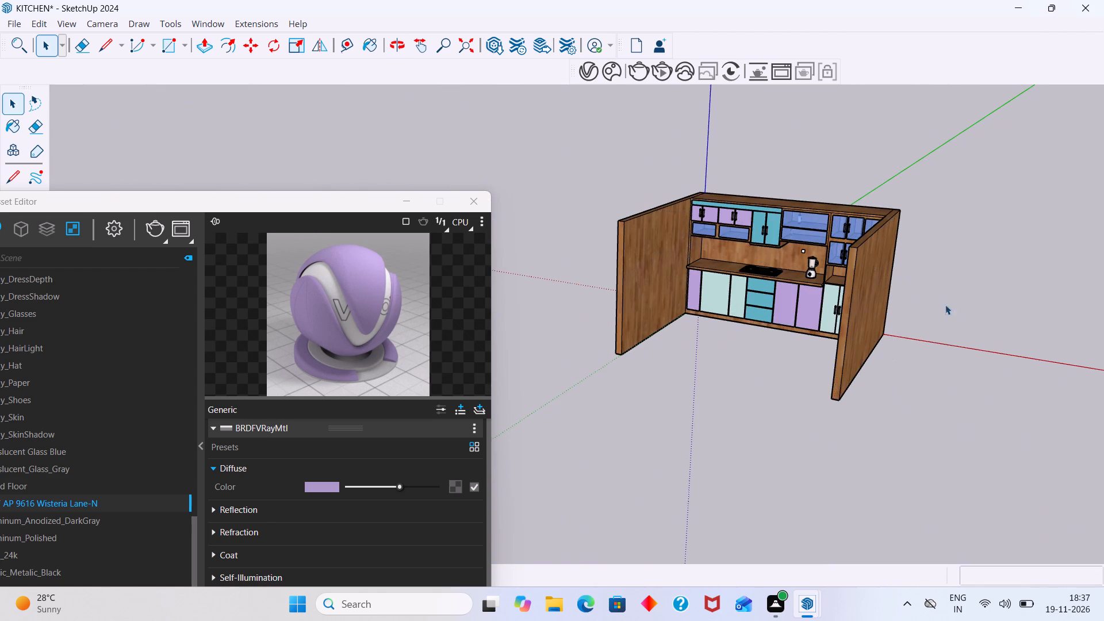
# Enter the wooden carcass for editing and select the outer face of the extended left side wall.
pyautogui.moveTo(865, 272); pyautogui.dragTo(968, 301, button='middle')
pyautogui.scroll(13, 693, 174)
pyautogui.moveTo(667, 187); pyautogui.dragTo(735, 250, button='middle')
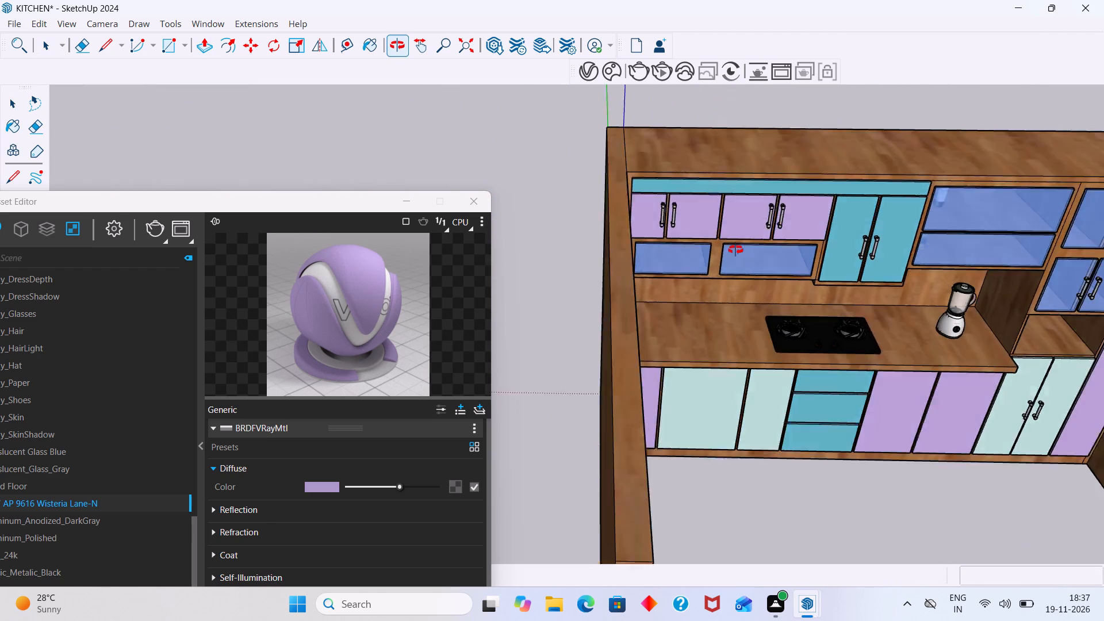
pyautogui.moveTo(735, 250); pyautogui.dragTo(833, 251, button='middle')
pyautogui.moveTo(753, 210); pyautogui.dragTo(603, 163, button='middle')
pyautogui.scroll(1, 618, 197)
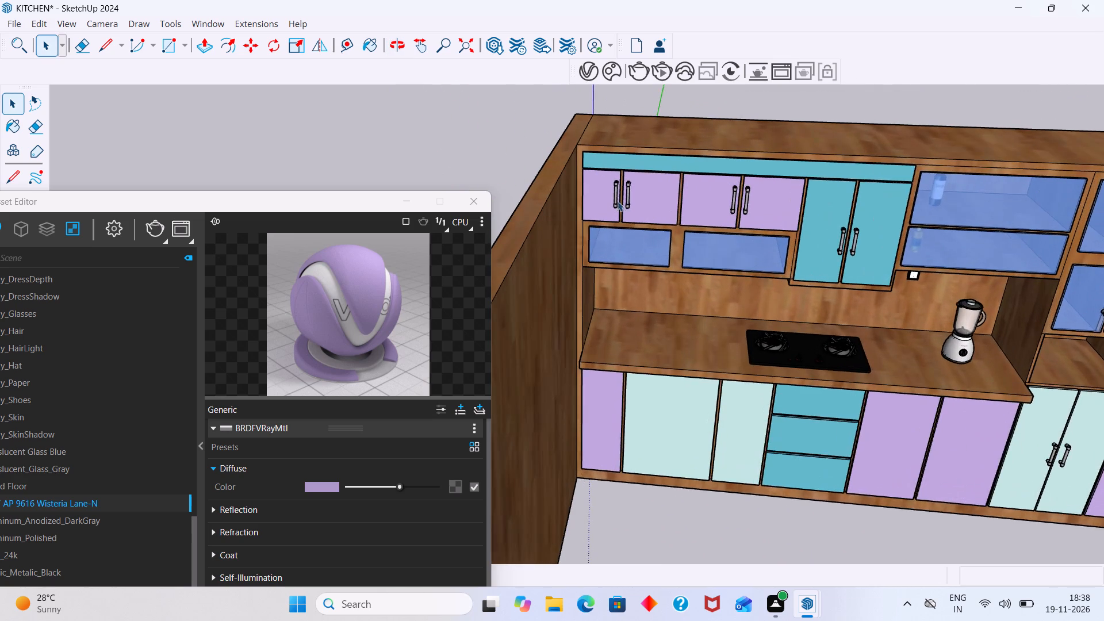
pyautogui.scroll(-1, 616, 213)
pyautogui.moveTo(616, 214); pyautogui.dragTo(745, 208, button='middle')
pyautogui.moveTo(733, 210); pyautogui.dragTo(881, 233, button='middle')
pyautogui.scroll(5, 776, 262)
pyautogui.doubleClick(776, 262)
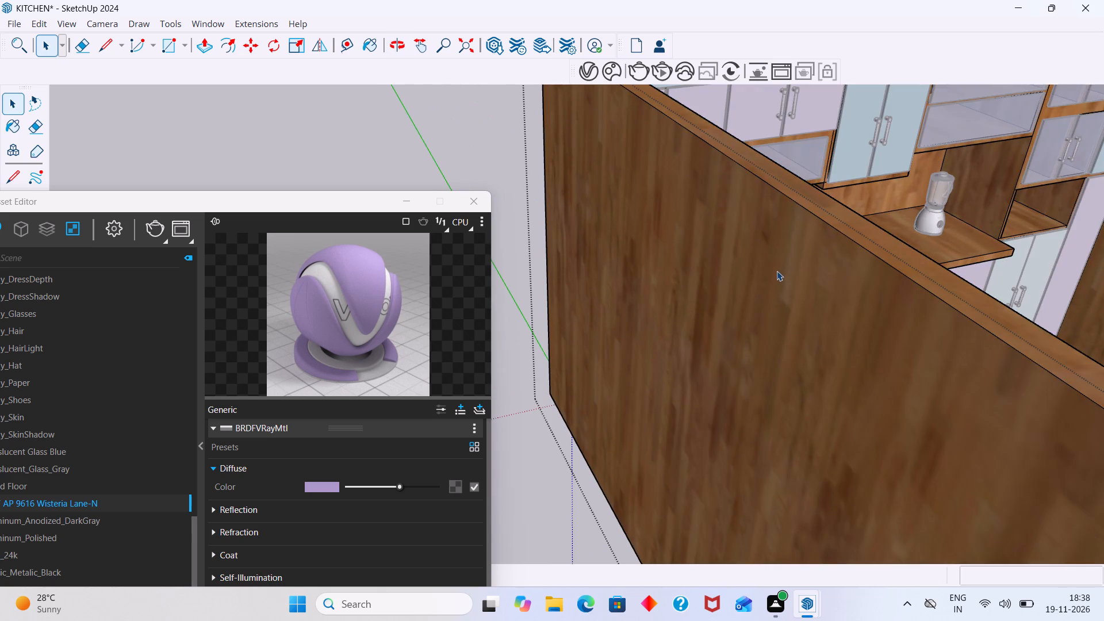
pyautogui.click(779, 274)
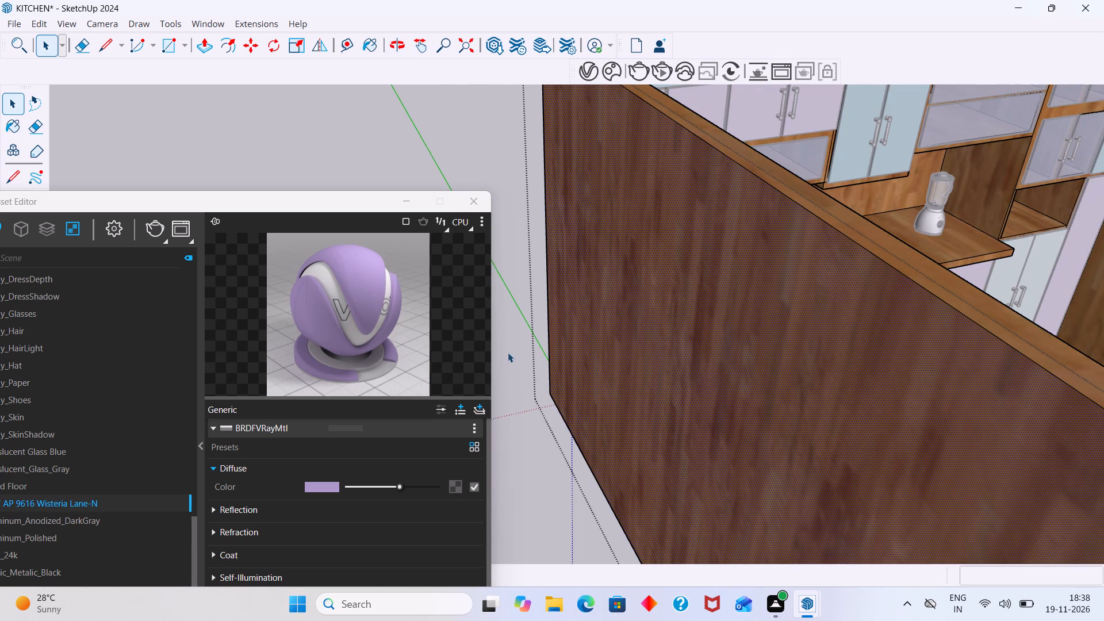
# Look through the scene's material list in the V-Ray Asset Editor.
pyautogui.scroll(-1, 65, 402)
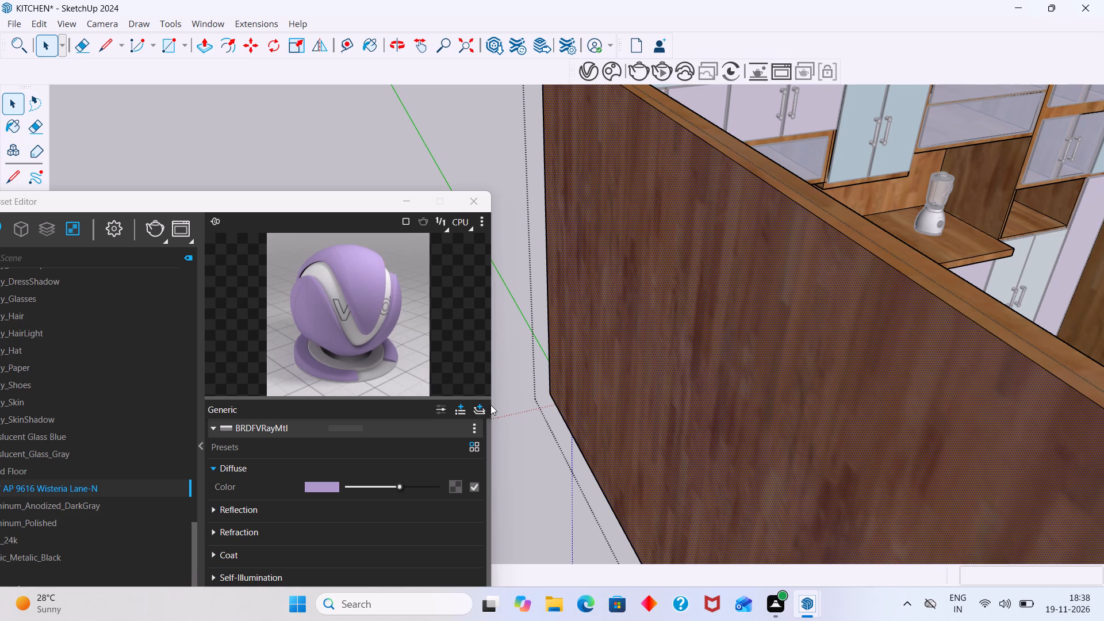
pyautogui.moveTo(494, 409); pyautogui.dragTo(485, 412)
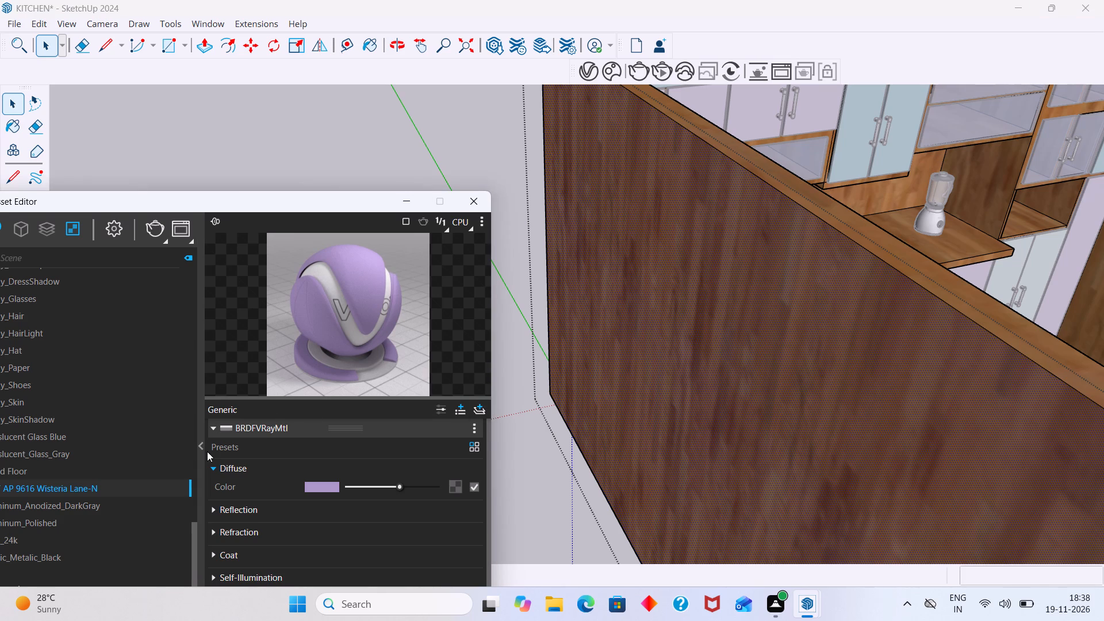
pyautogui.click(203, 448)
pyautogui.click(202, 446)
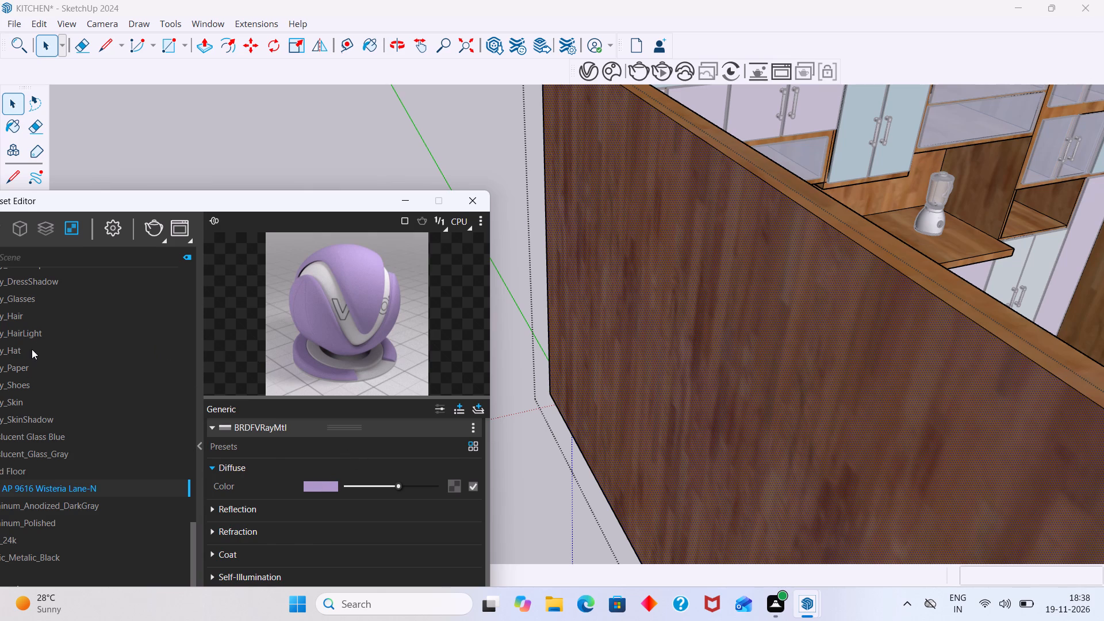
pyautogui.scroll(8, 34, 302)
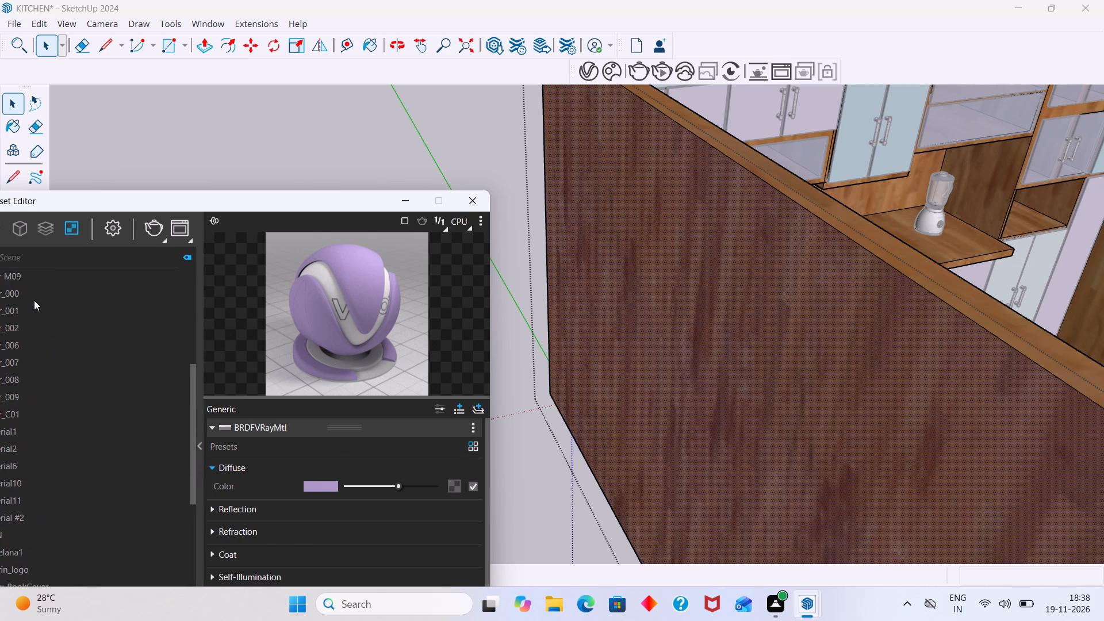
pyautogui.scroll(4, 34, 300)
pyautogui.scroll(-2, 62, 350)
pyautogui.scroll(4, 62, 352)
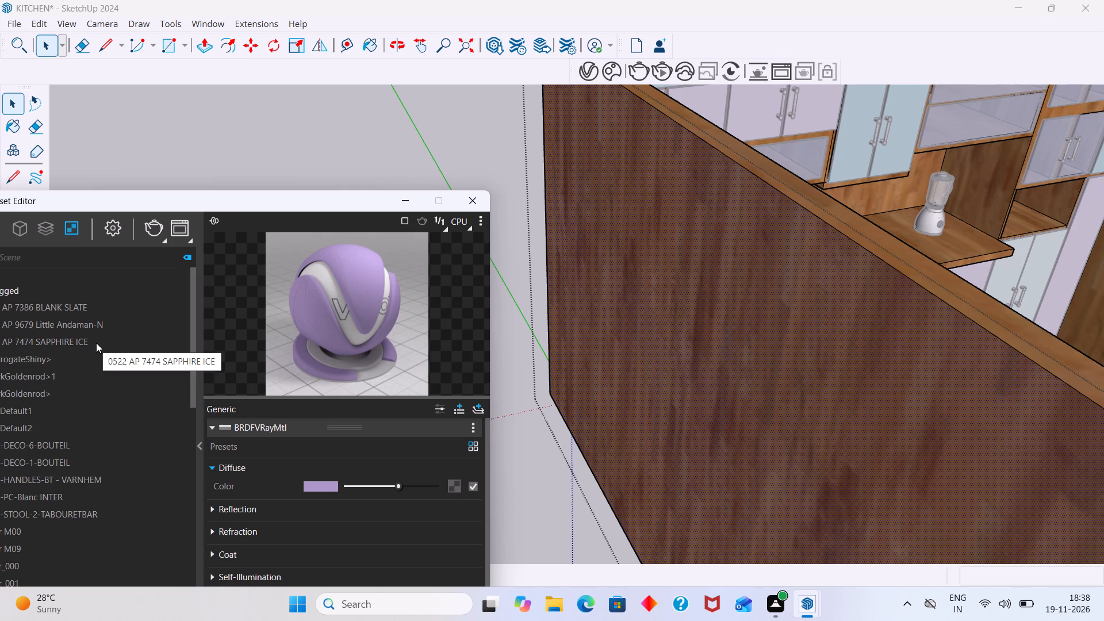
# Rename the Default1 material as "wa" and close the V-Ray Asset Editor.
pyautogui.doubleClick(41, 416)
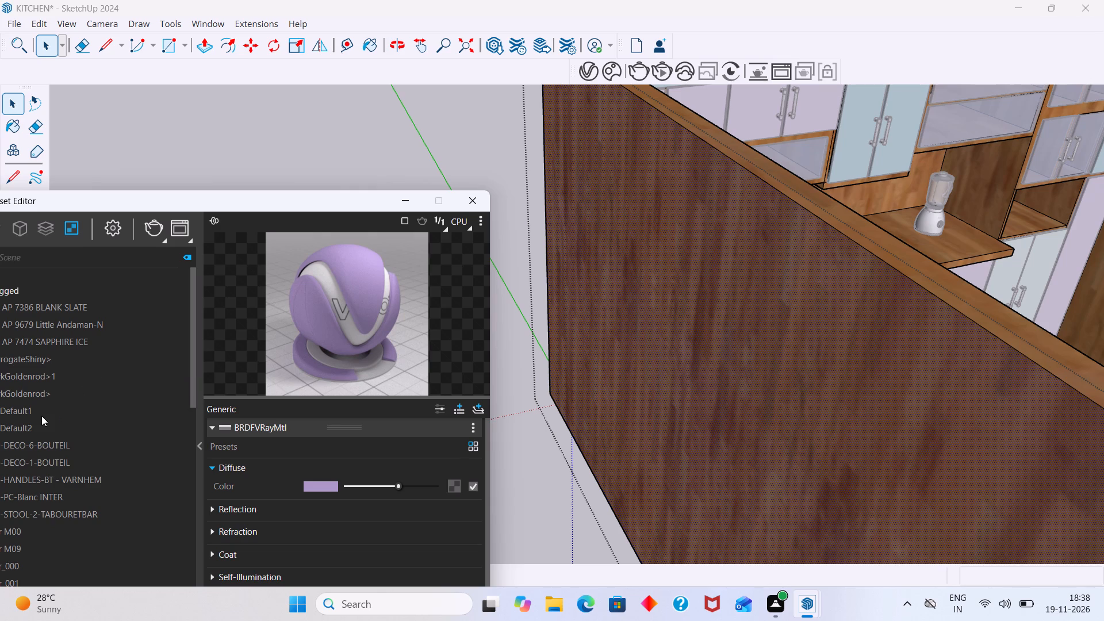
pyautogui.press('BackSpace')
pyautogui.press('BackSpace')
pyautogui.press('BackSpace')
pyautogui.press('BackSpace')
pyautogui.press('BackSpace')
pyautogui.press('BackSpace')
pyautogui.press('BackSpace')
pyautogui.press('BackSpace')
pyautogui.press('BackSpace')
pyautogui.press('BackSpace')
pyautogui.press('BackSpace')
pyautogui.press('BackSpace')
pyautogui.press('BackSpace')
pyautogui.press('BackSpace')
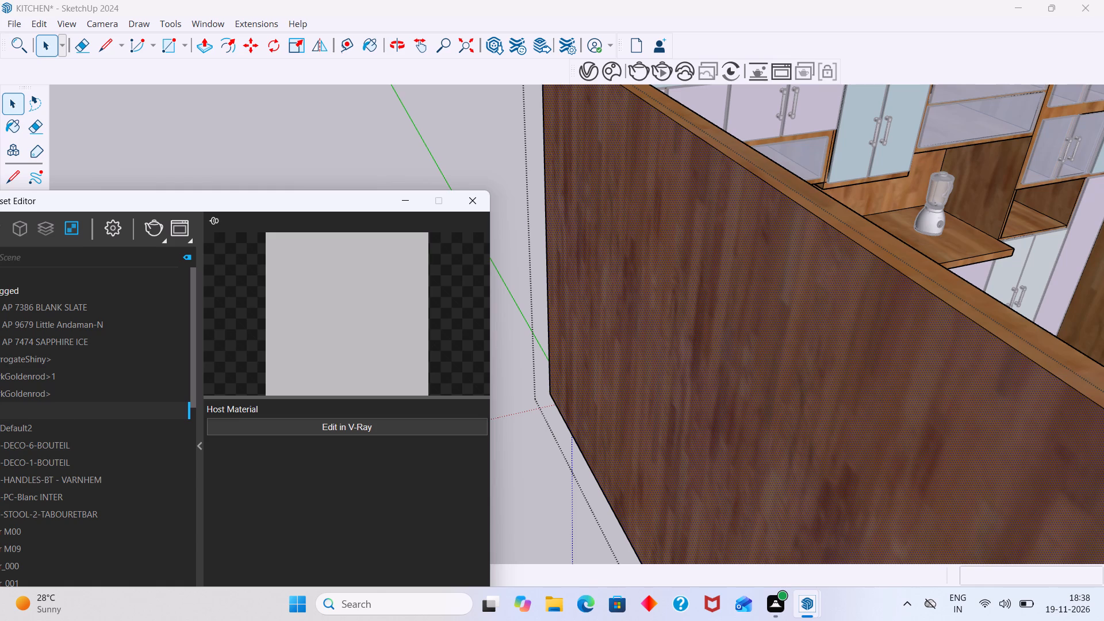
pyautogui.click(66, 413)
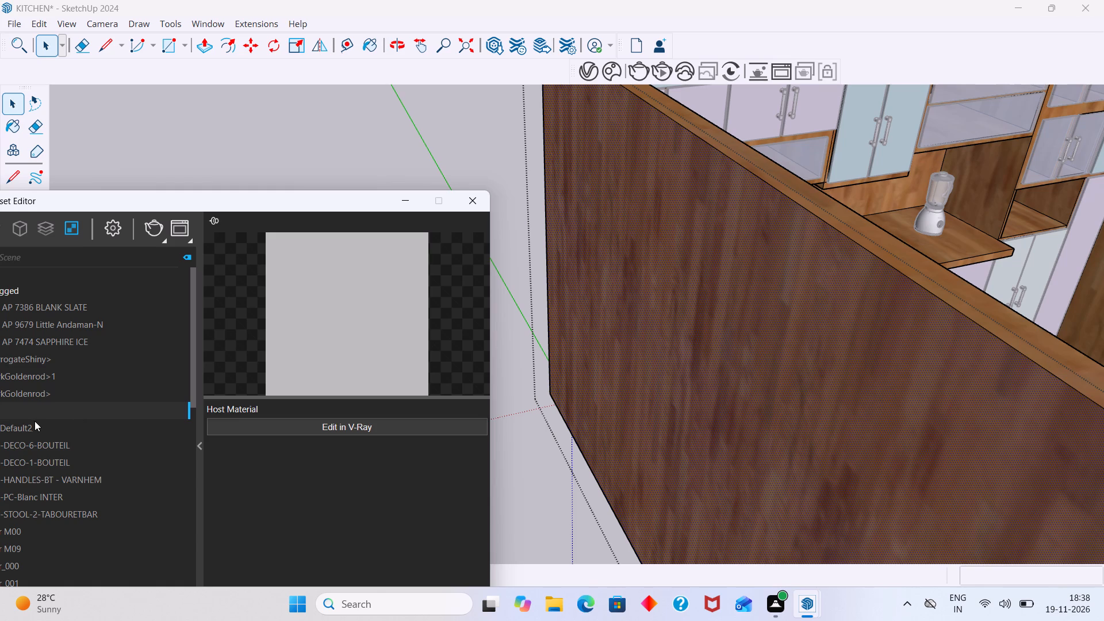
pyautogui.press('w')
pyautogui.press('a')
pyautogui.click(38, 408)
pyautogui.click(473, 201)
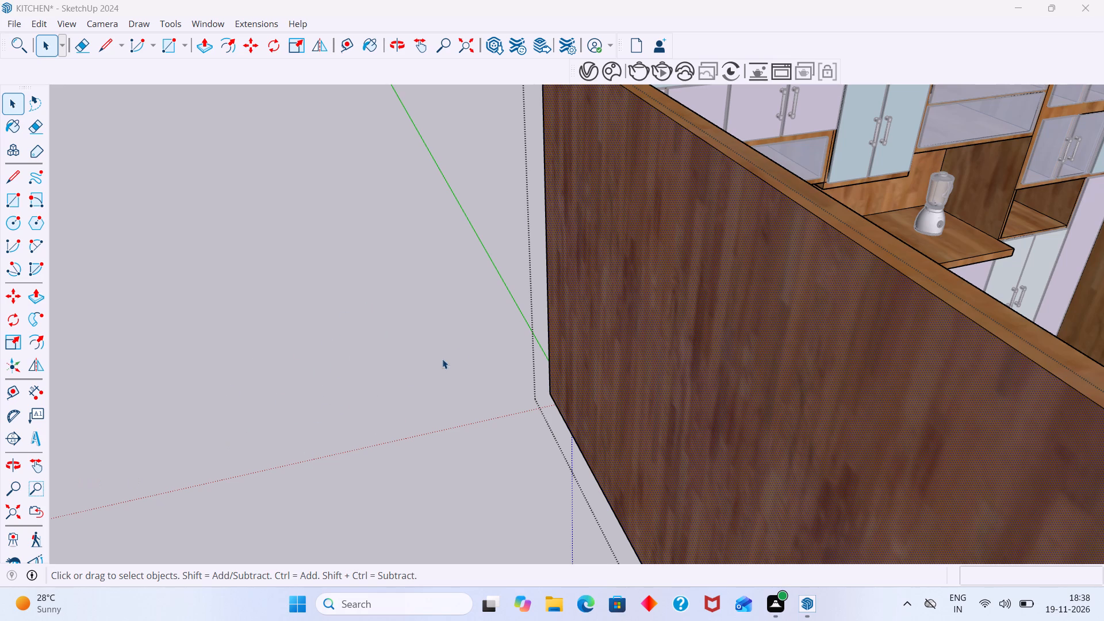
# Exit the carcass and examine the kitchen unit with its two extended side walls from several angles.
pyautogui.scroll(-7, 463, 351)
pyautogui.click(417, 343)
pyautogui.scroll(6, 551, 325)
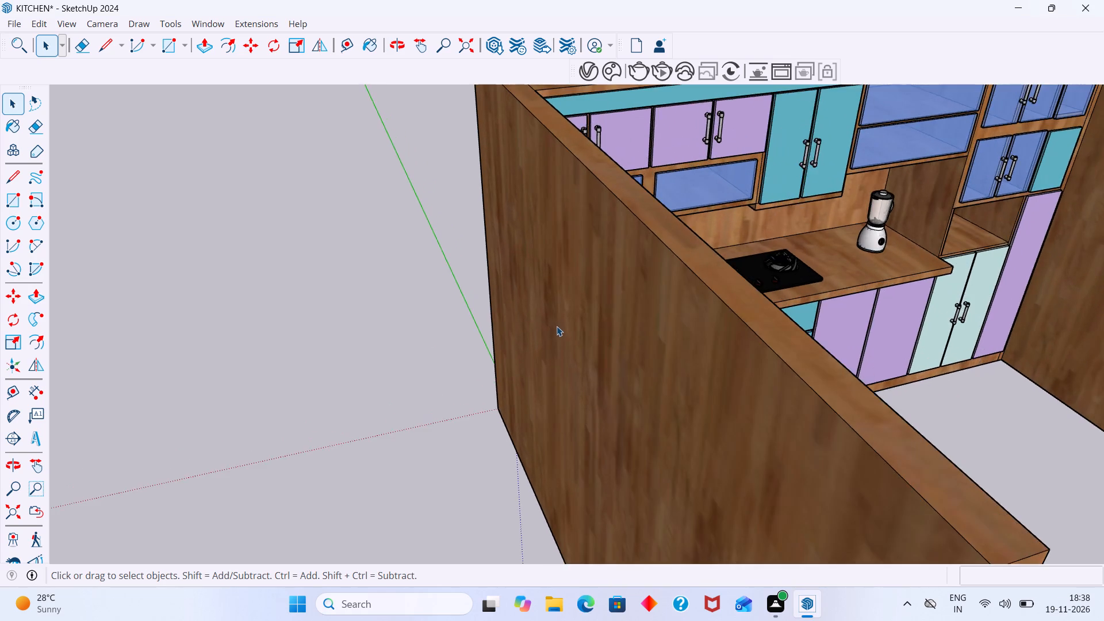
pyautogui.moveTo(560, 329); pyautogui.dragTo(680, 378, button='middle')
pyautogui.scroll(-4, 670, 351)
pyautogui.moveTo(653, 344); pyautogui.dragTo(568, 340, button='middle')
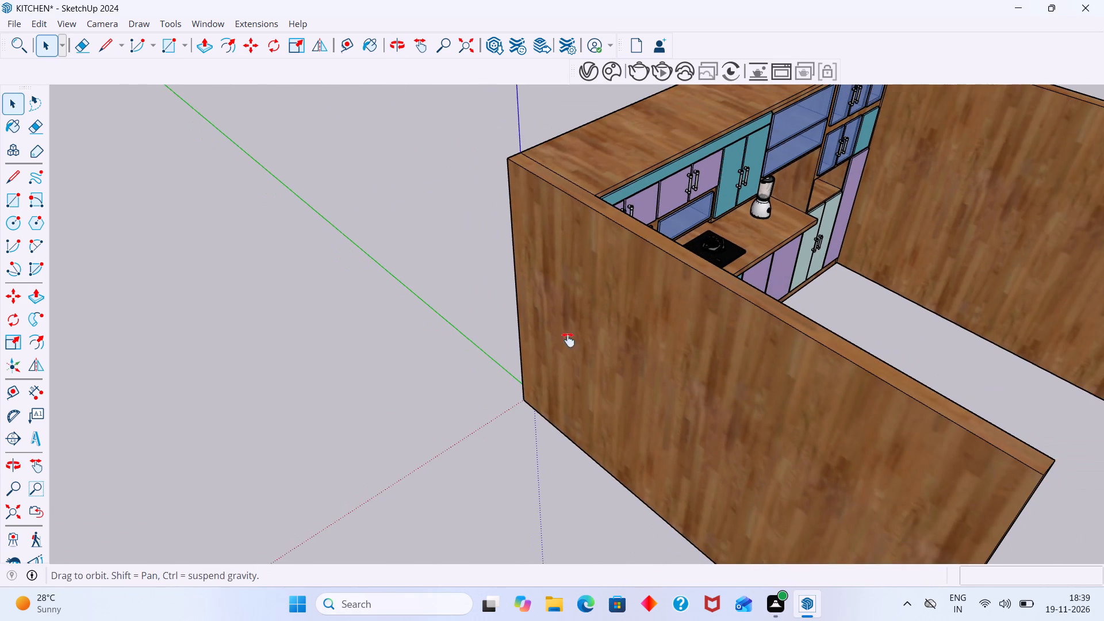
pyautogui.moveTo(568, 340); pyautogui.dragTo(489, 335, button='middle')
pyautogui.scroll(-3, 655, 328)
pyautogui.moveTo(659, 329); pyautogui.dragTo(538, 323, button='middle')
pyautogui.moveTo(644, 308); pyautogui.dragTo(484, 289, button='middle')
pyautogui.scroll(2, 510, 292)
pyautogui.moveTo(475, 287); pyautogui.dragTo(227, 264, button='middle')
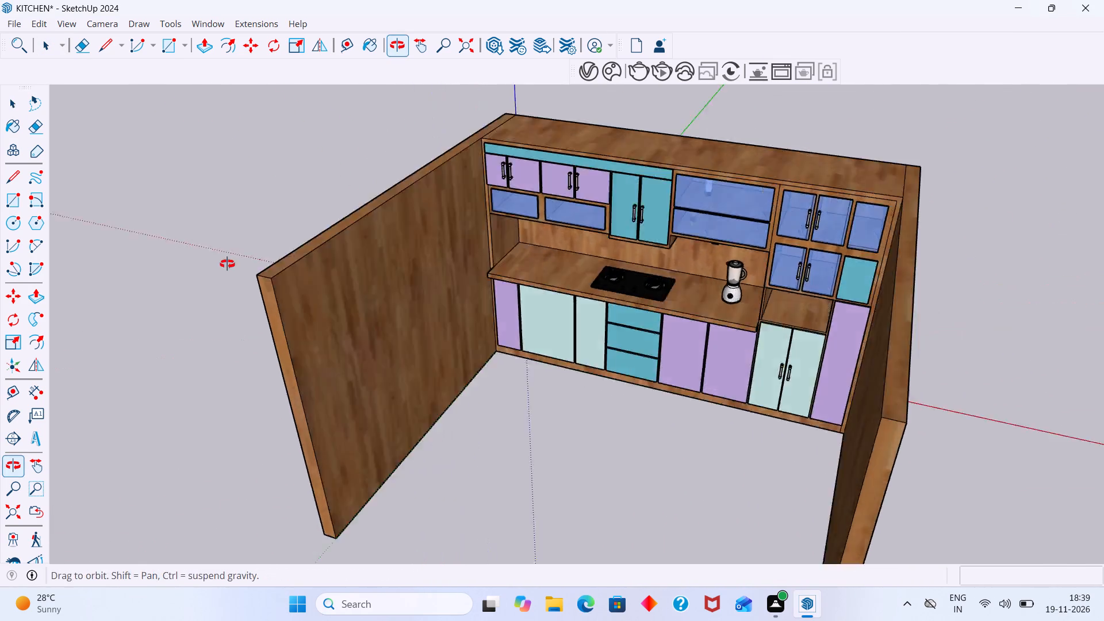
pyautogui.moveTo(227, 264); pyautogui.dragTo(239, 263, button='middle')
pyautogui.scroll(7, 499, 236)
pyautogui.scroll(-12, 484, 243)
pyautogui.moveTo(591, 327); pyautogui.dragTo(460, 323, button='middle')
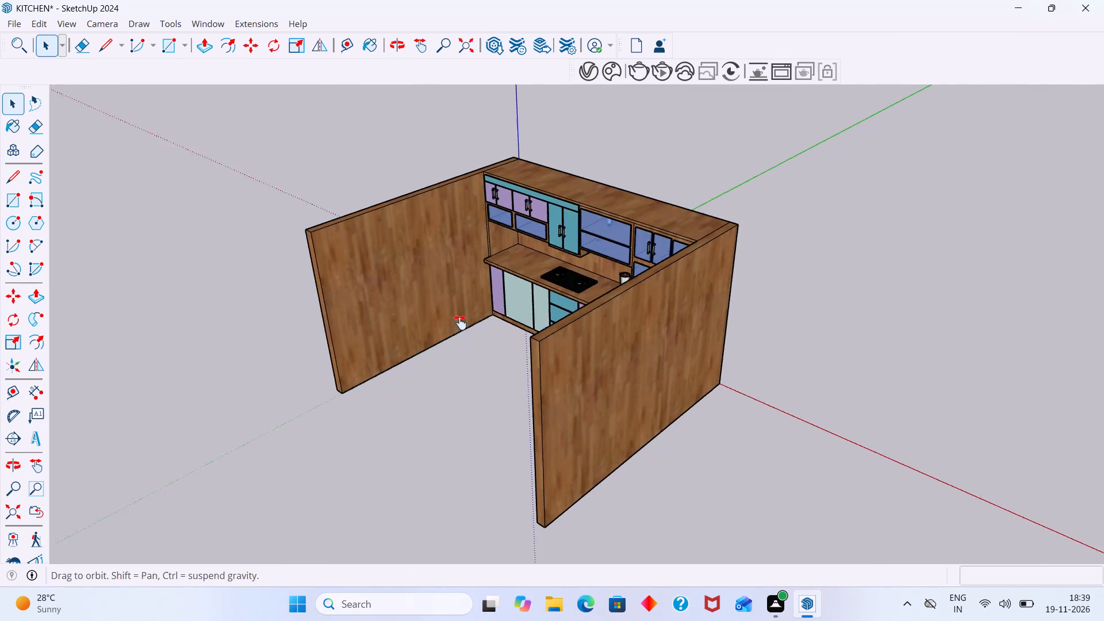
pyautogui.moveTo(460, 323); pyautogui.dragTo(456, 323, button='middle')
pyautogui.moveTo(577, 349); pyautogui.dragTo(512, 328, button='middle')
pyautogui.scroll(10, 509, 327)
pyautogui.scroll(-11, 492, 315)
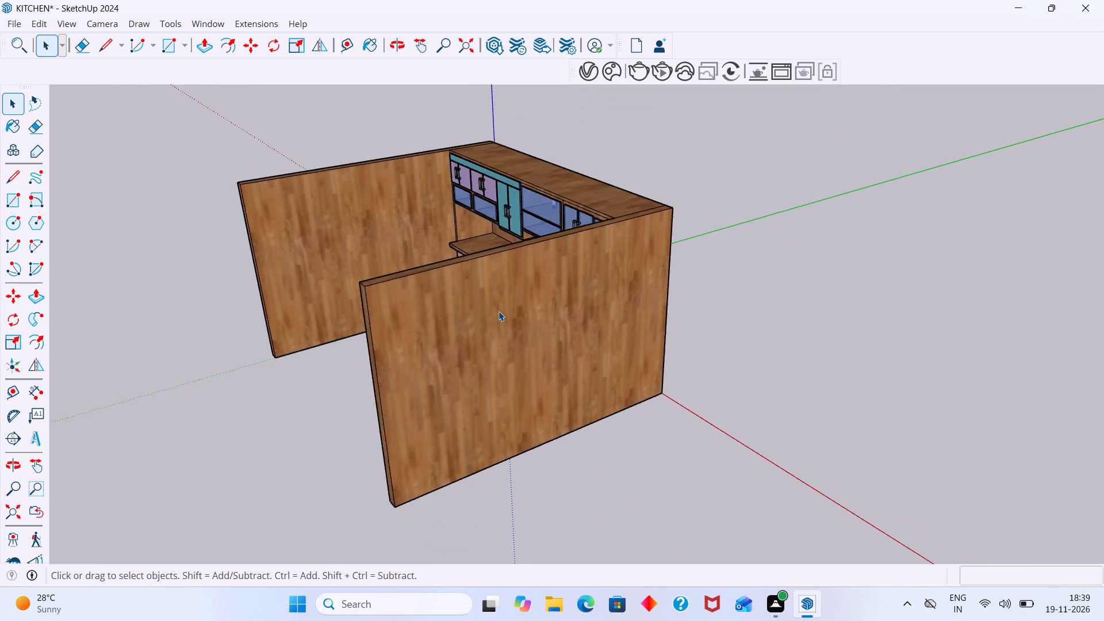
# Examine the kitchen unit and its two side walls from the front and from above.
pyautogui.scroll(-1, 499, 311)
pyautogui.moveTo(503, 316); pyautogui.dragTo(613, 348, button='middle')
pyautogui.scroll(-4, 604, 345)
pyautogui.keyDown('shift'); pyautogui.moveTo(598, 345); pyautogui.dragTo(684, 346, button='middle'); pyautogui.keyUp('shift')
pyautogui.moveTo(672, 346); pyautogui.dragTo(754, 369, button='middle')
pyautogui.moveTo(503, 346); pyautogui.dragTo(639, 356, button='middle')
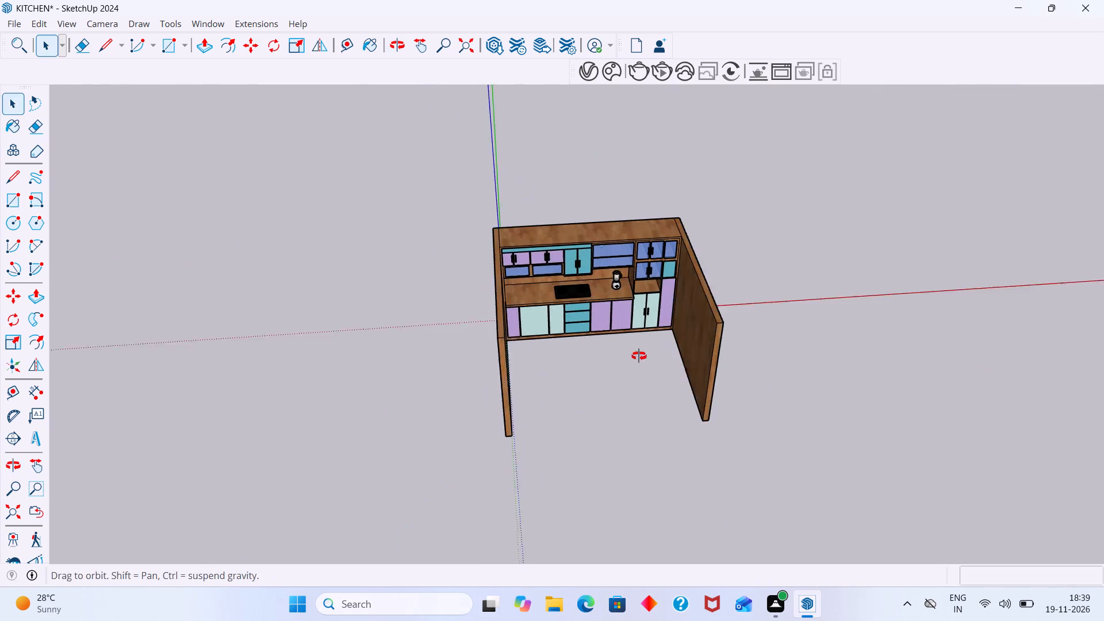
pyautogui.moveTo(639, 356); pyautogui.dragTo(637, 352, button='middle')
pyautogui.scroll(2, 444, 313)
pyautogui.moveTo(443, 306); pyautogui.dragTo(598, 321, button='middle')
pyautogui.scroll(13, 548, 304)
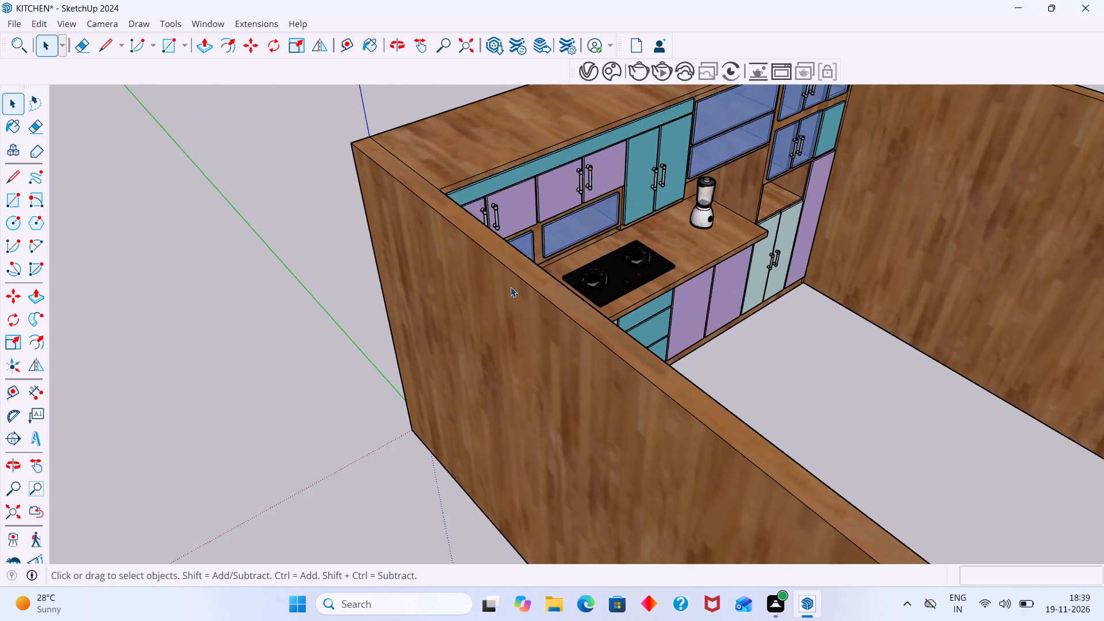
pyautogui.scroll(-6, 511, 289)
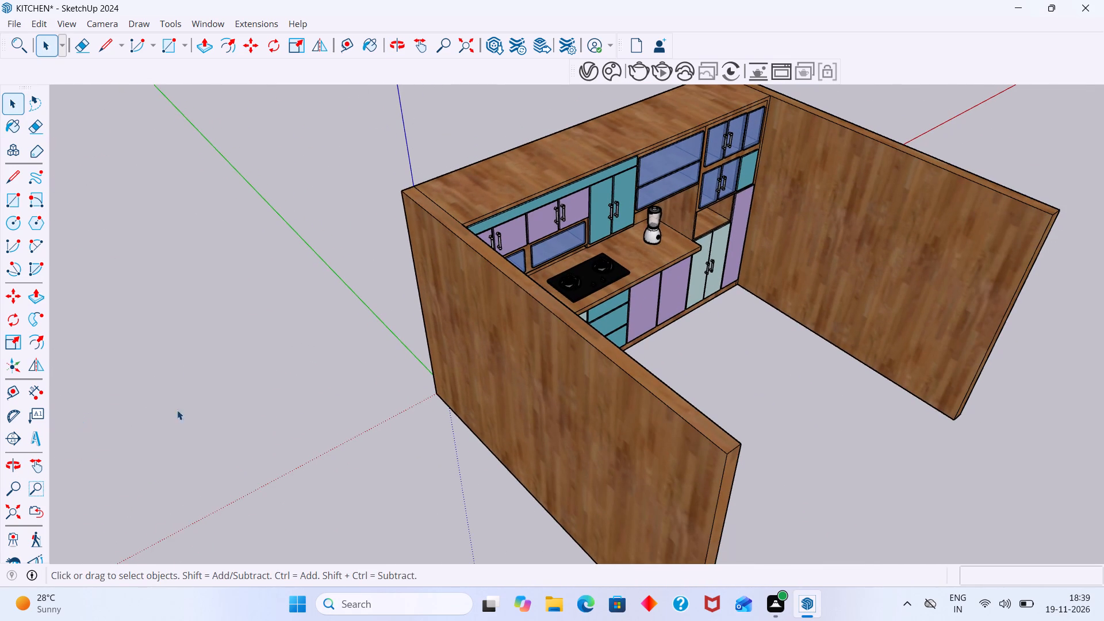
pyautogui.scroll(-7, 465, 328)
pyautogui.scroll(5, 693, 215)
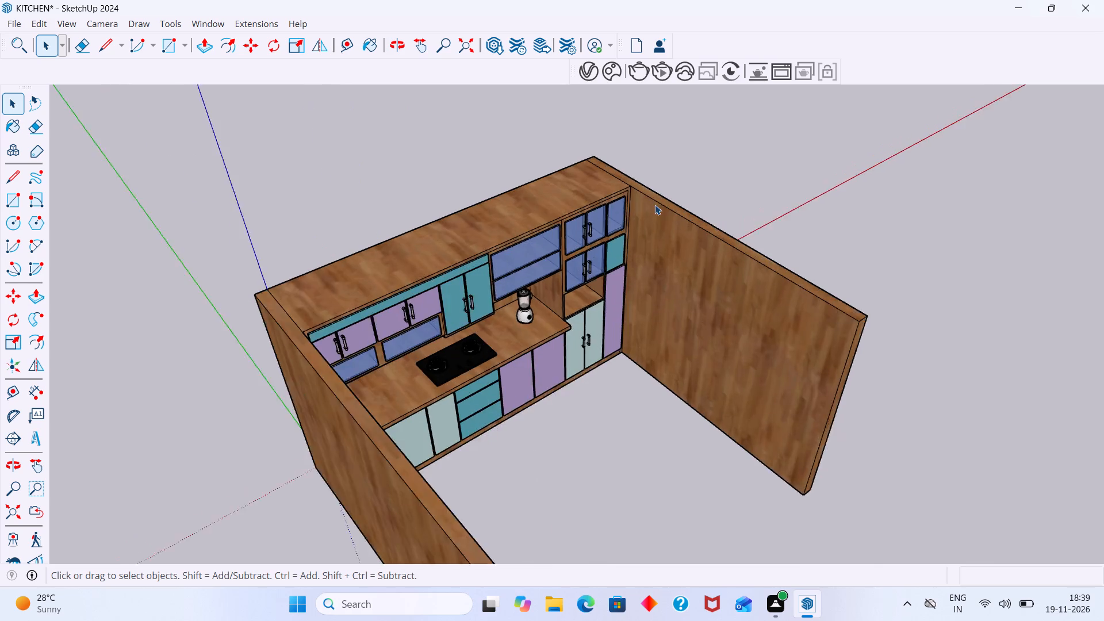
# Enter the wooden carcass for editing and raise the left side wall's top face about 320 mm with Push/Pull.
pyautogui.scroll(8, 655, 205)
pyautogui.click(651, 186)
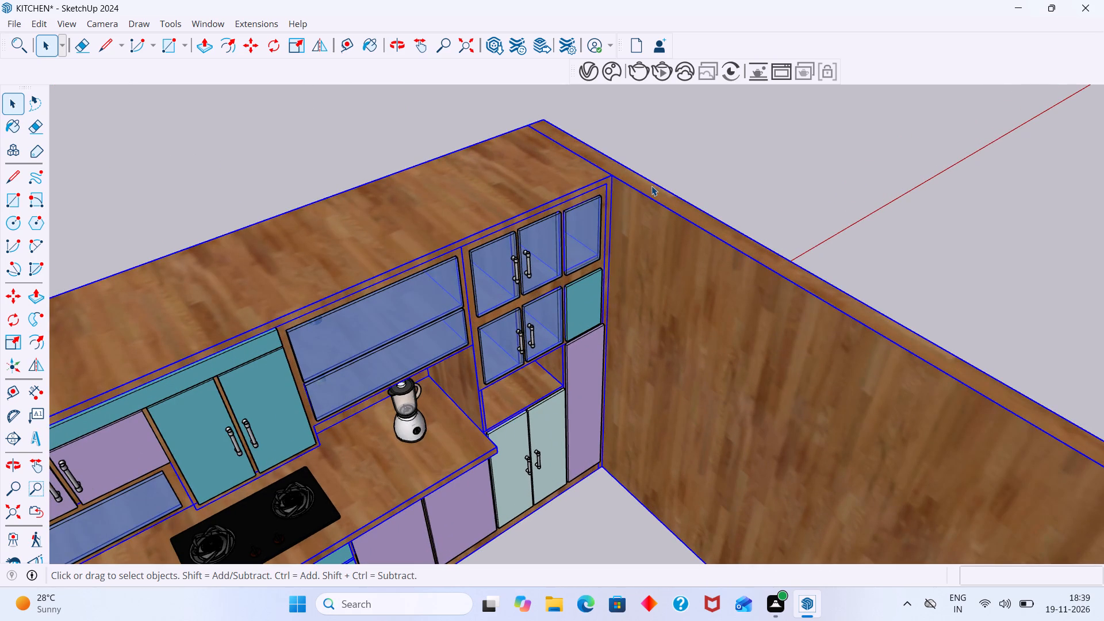
pyautogui.doubleClick(651, 186)
pyautogui.click(653, 190)
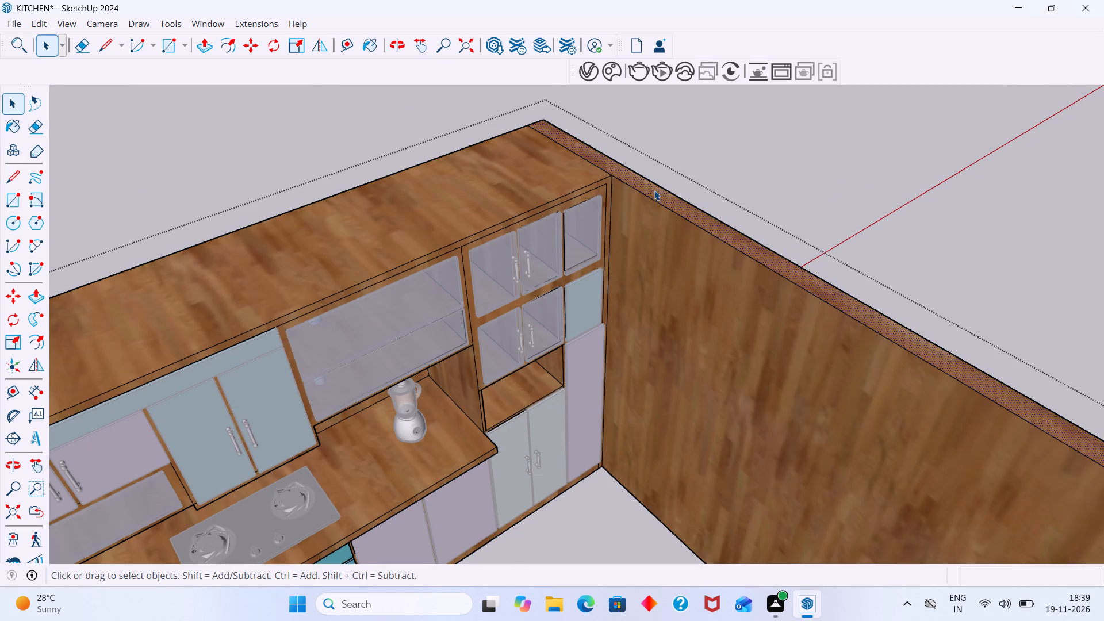
pyautogui.scroll(-8, 654, 190)
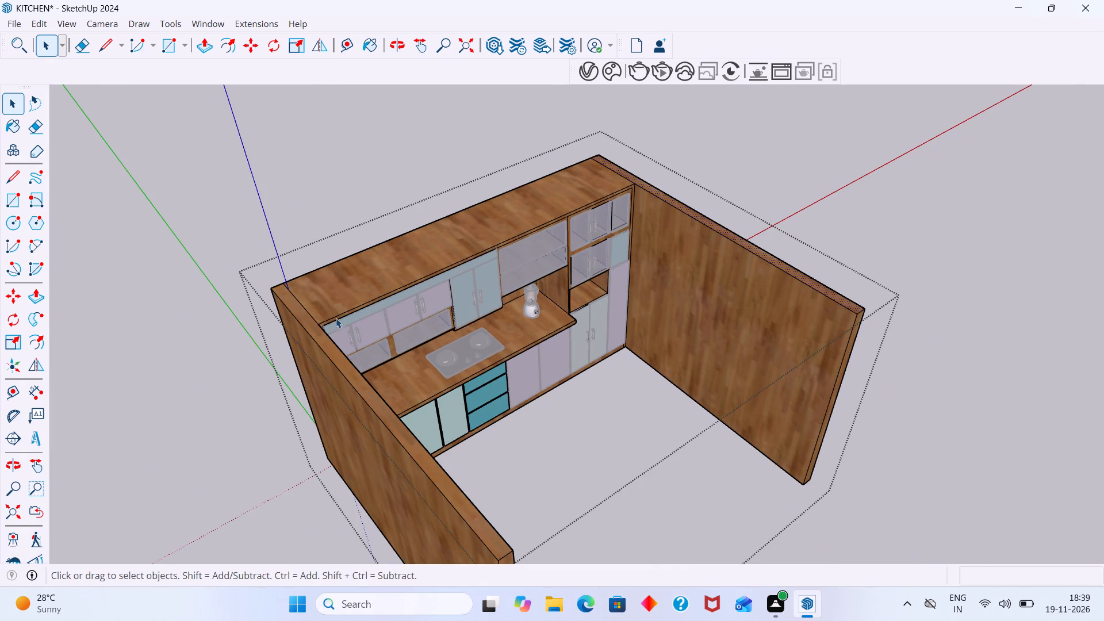
pyautogui.scroll(12, 336, 324)
pyautogui.tripleClick(272, 345)
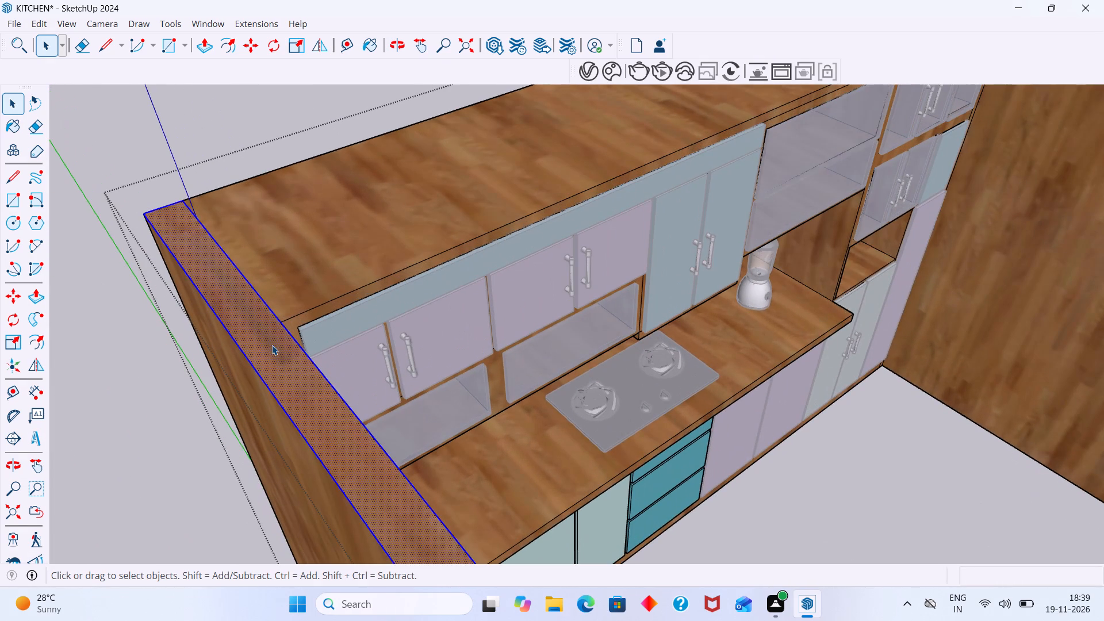
pyautogui.click(272, 347)
pyautogui.click(276, 356)
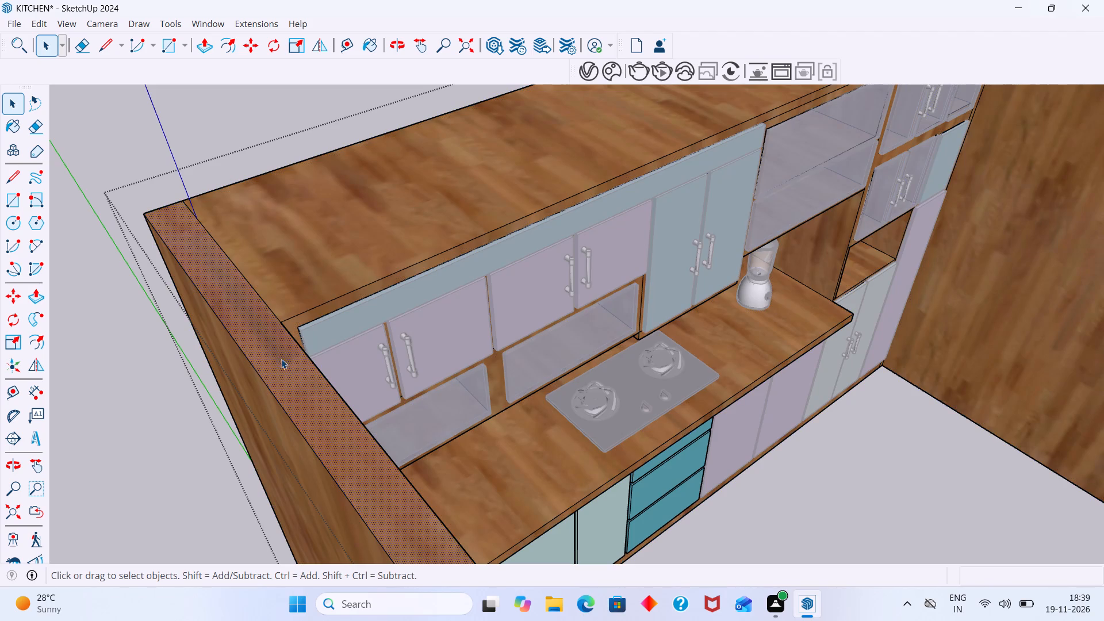
pyautogui.press('p')
pyautogui.click(282, 359)
pyautogui.scroll(-7, 270, 319)
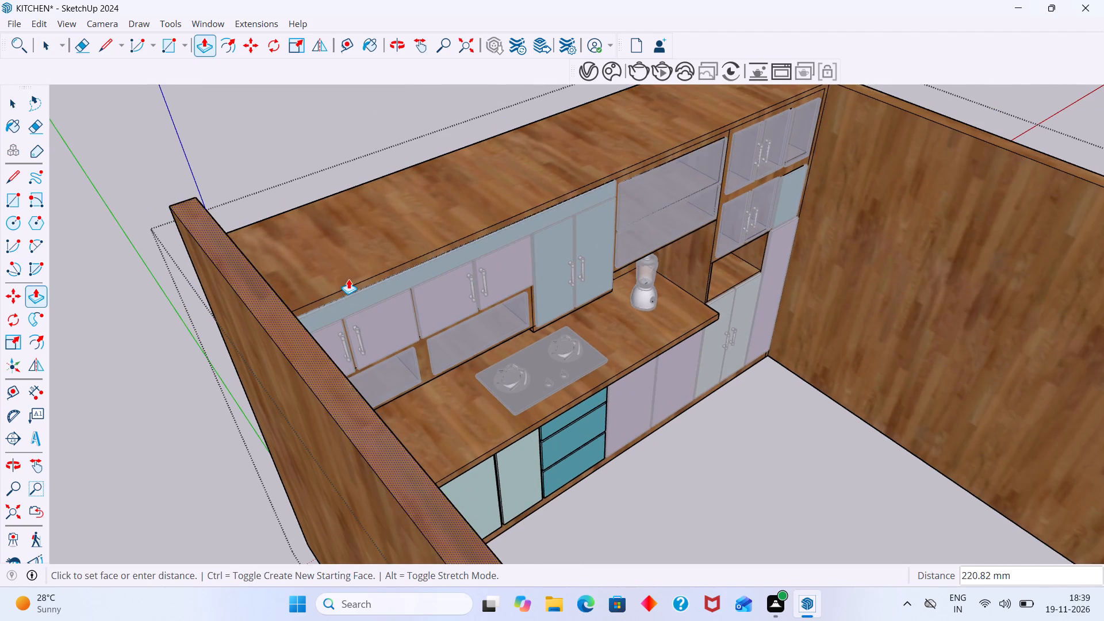
pyautogui.scroll(-4, 347, 279)
pyautogui.moveTo(310, 291); pyautogui.dragTo(112, 247, button='middle')
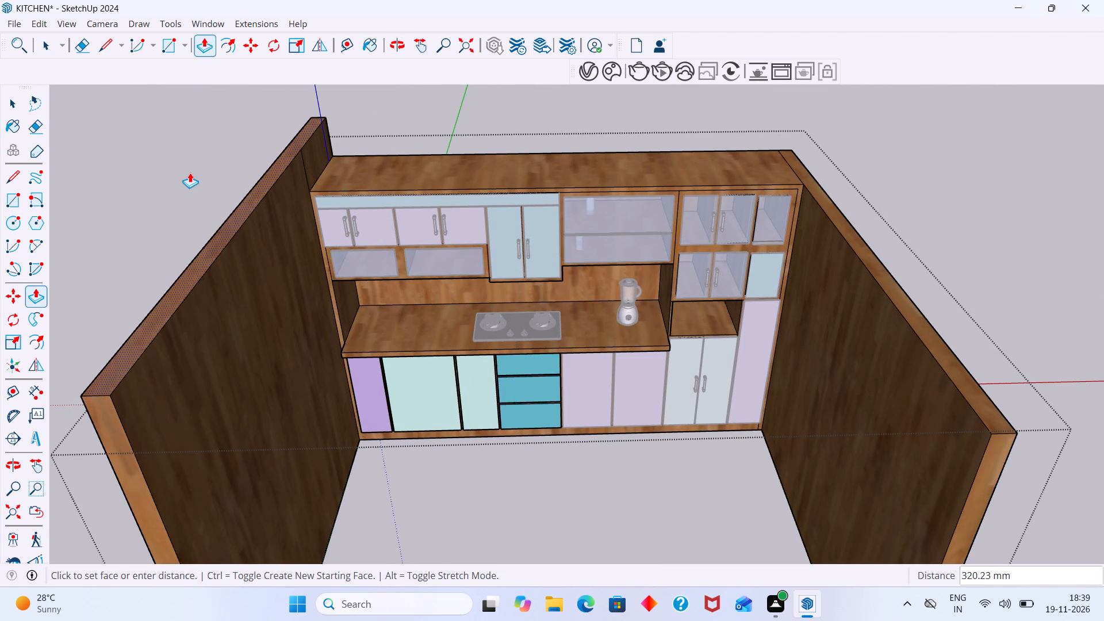
pyautogui.click(190, 172)
pyautogui.press('space')
pyautogui.click(885, 129)
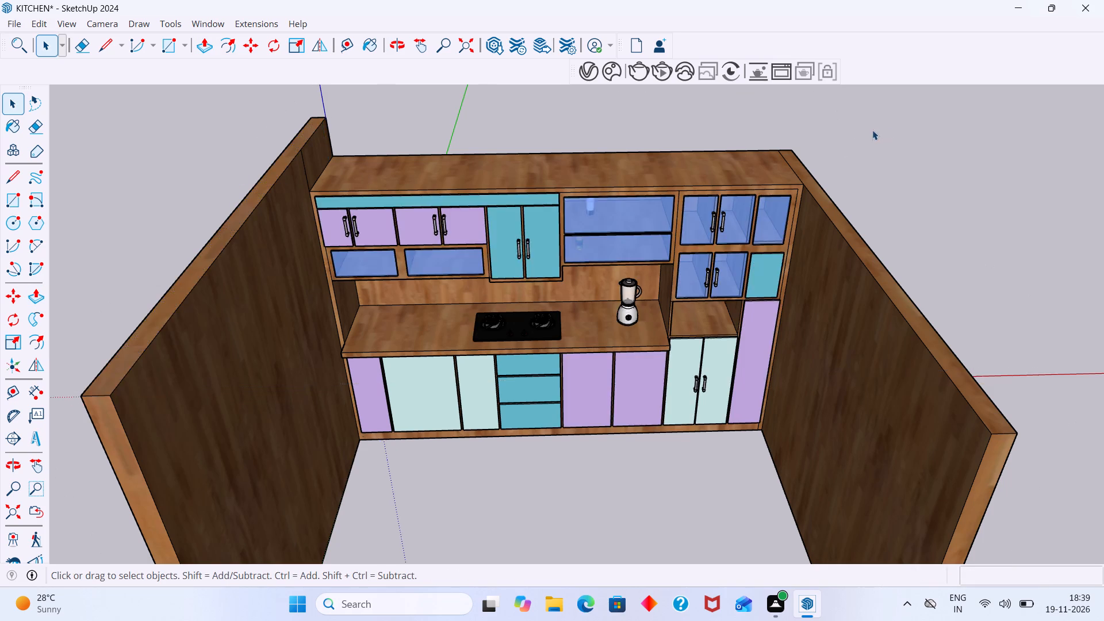
# Re-enter the carcass and push/pull the right side wall's top face up about 320 mm, level with the left wall.
pyautogui.scroll(-3, 871, 130)
pyautogui.keyDown('shift'); pyautogui.moveTo(842, 165); pyautogui.dragTo(713, 233, button='middle'); pyautogui.keyUp('shift')
pyautogui.scroll(8, 724, 269)
pyautogui.click(711, 278)
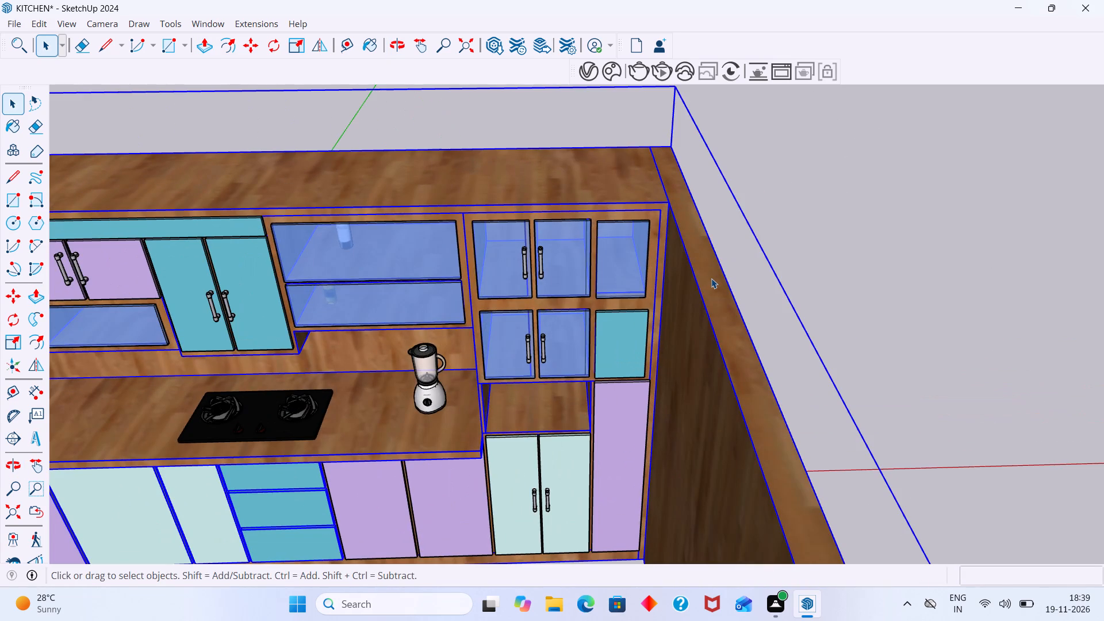
pyautogui.doubleClick(714, 277)
pyautogui.click(728, 300)
pyautogui.press('p')
pyautogui.click(728, 300)
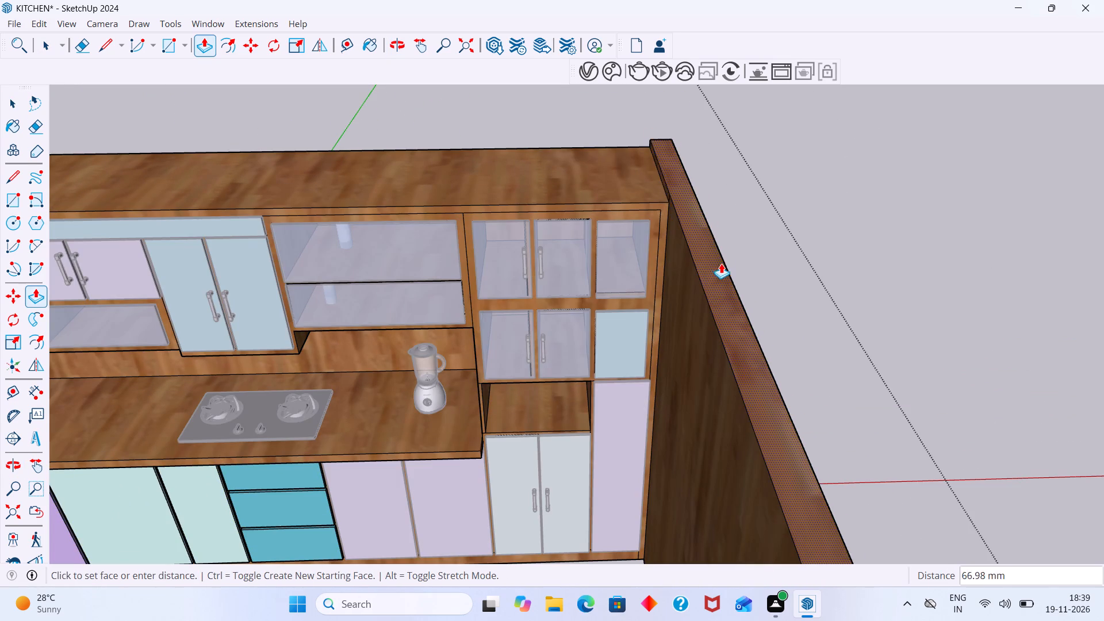
pyautogui.scroll(-8, 709, 227)
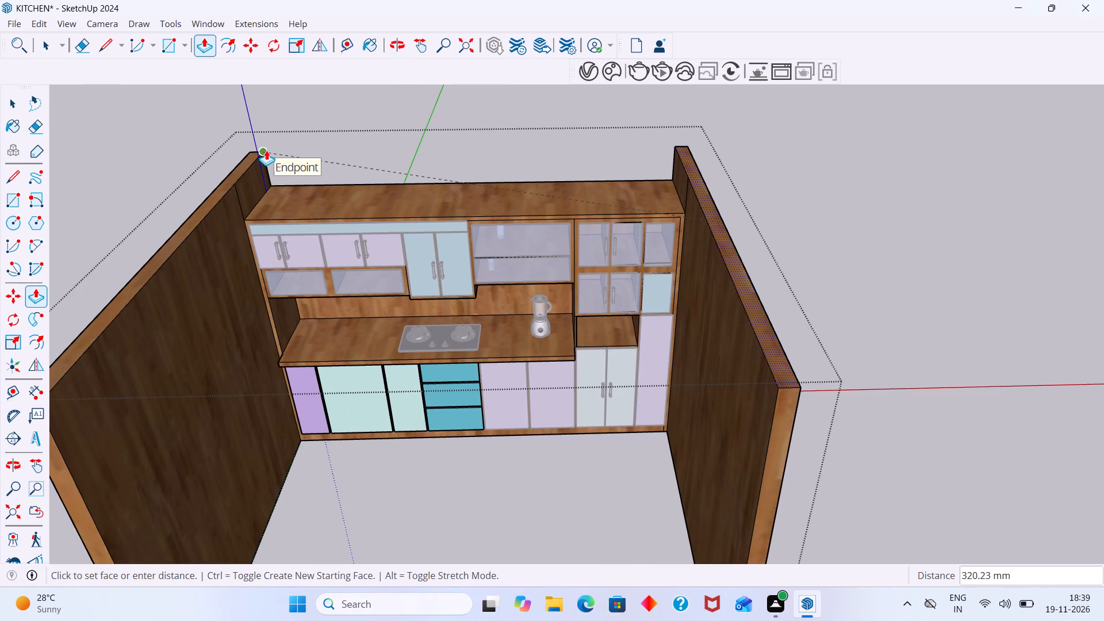
pyautogui.click(266, 150)
pyautogui.press('space')
pyautogui.click(846, 166)
# Examine the raised side walls and the kitchen unit between them from several angles.
pyautogui.scroll(-8, 674, 244)
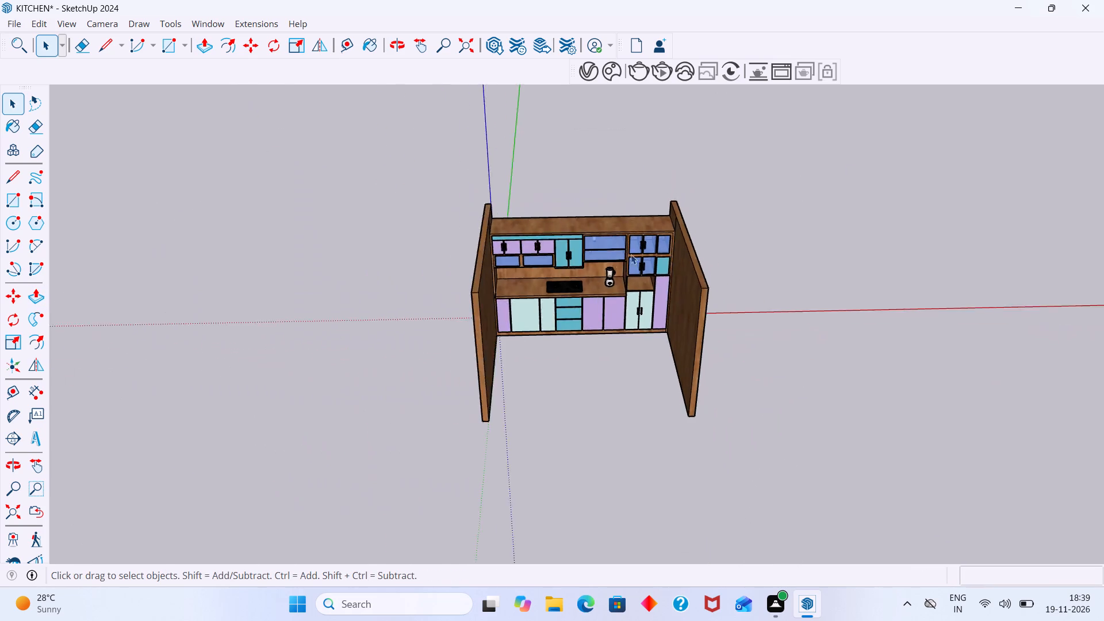
pyautogui.scroll(-3, 631, 254)
pyautogui.moveTo(614, 270); pyautogui.dragTo(729, 285, button='middle')
pyautogui.scroll(11, 569, 191)
pyautogui.moveTo(518, 245); pyautogui.dragTo(645, 225, button='middle')
pyautogui.scroll(-3, 601, 214)
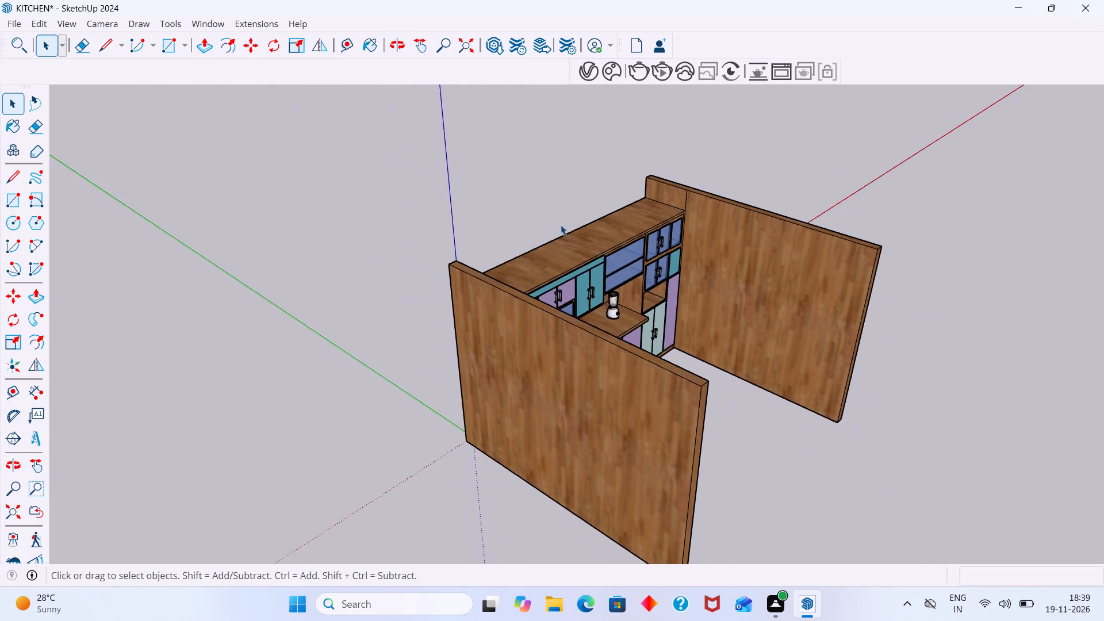
pyautogui.moveTo(484, 250); pyautogui.dragTo(342, 296, button='middle')
pyautogui.scroll(-4, 513, 241)
pyautogui.moveTo(519, 245); pyautogui.dragTo(431, 332, button='middle')
# Draw a rectangle about 3577 by 3901 mm across the wall tops, from the left wall's back outer corner to the right wall's front outer corner.
pyautogui.scroll(10, 509, 212)
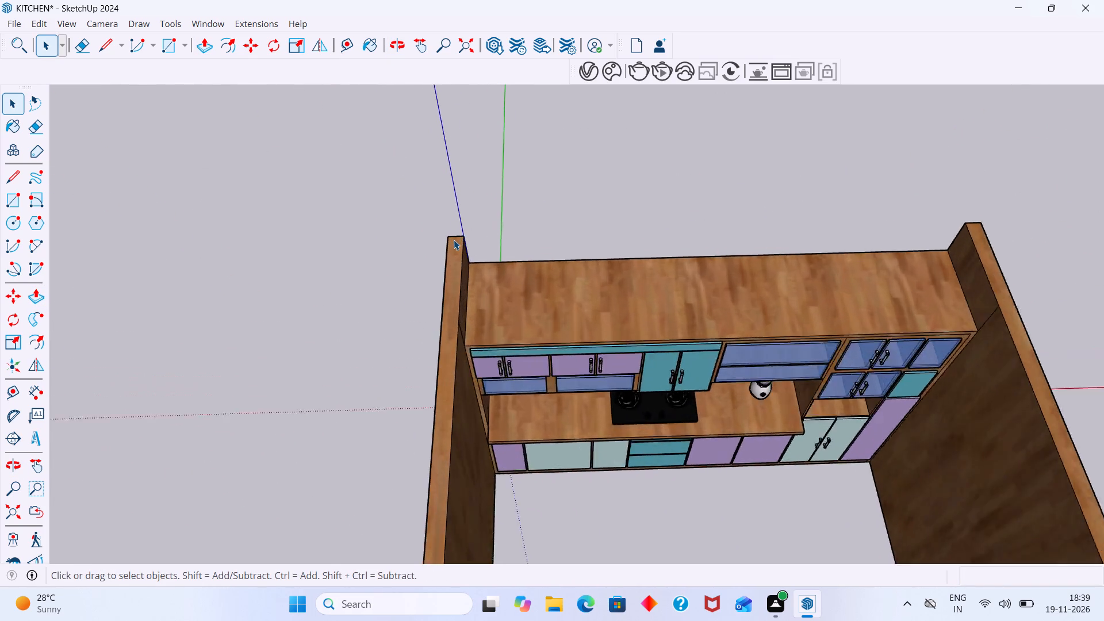
pyautogui.scroll(8, 454, 240)
pyautogui.press('r')
pyautogui.scroll(3, 447, 226)
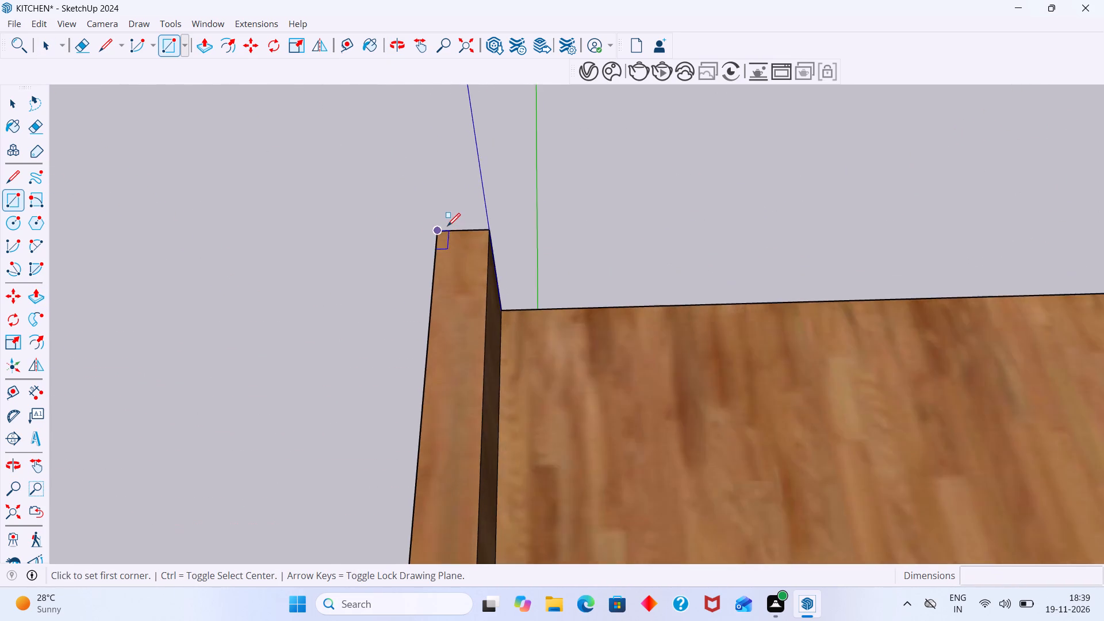
pyautogui.scroll(3, 447, 226)
pyautogui.scroll(-4, 439, 233)
pyautogui.keyDown('shift'); pyautogui.moveTo(450, 255); pyautogui.dragTo(415, 208, button='middle'); pyautogui.keyUp('shift')
pyautogui.scroll(4, 412, 210)
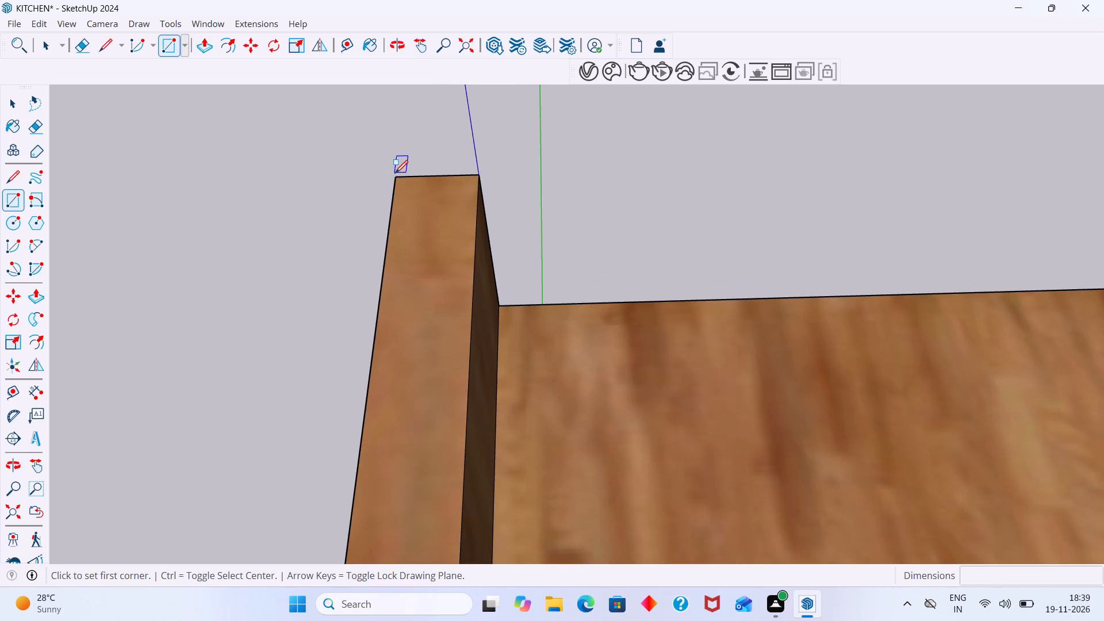
pyautogui.click(397, 178)
pyautogui.scroll(-12, 531, 307)
pyautogui.moveTo(646, 335); pyautogui.dragTo(493, 191, button='middle')
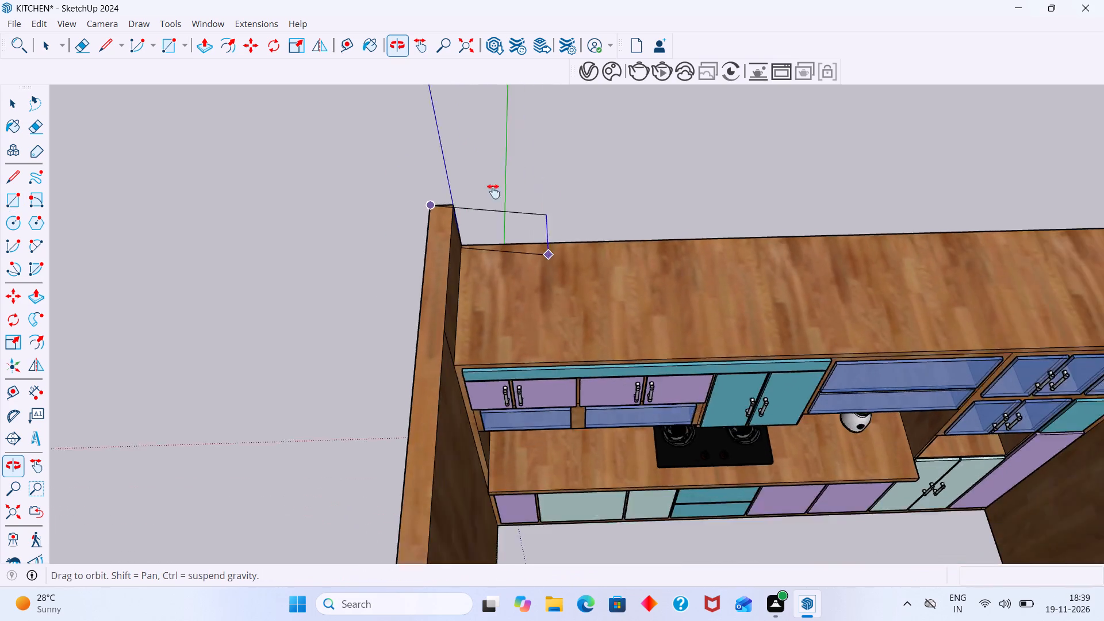
pyautogui.moveTo(493, 191); pyautogui.dragTo(493, 189, button='middle')
pyautogui.scroll(-5, 531, 209)
pyautogui.moveTo(624, 309); pyautogui.dragTo(540, 180, button='middle')
pyautogui.scroll(-5, 669, 250)
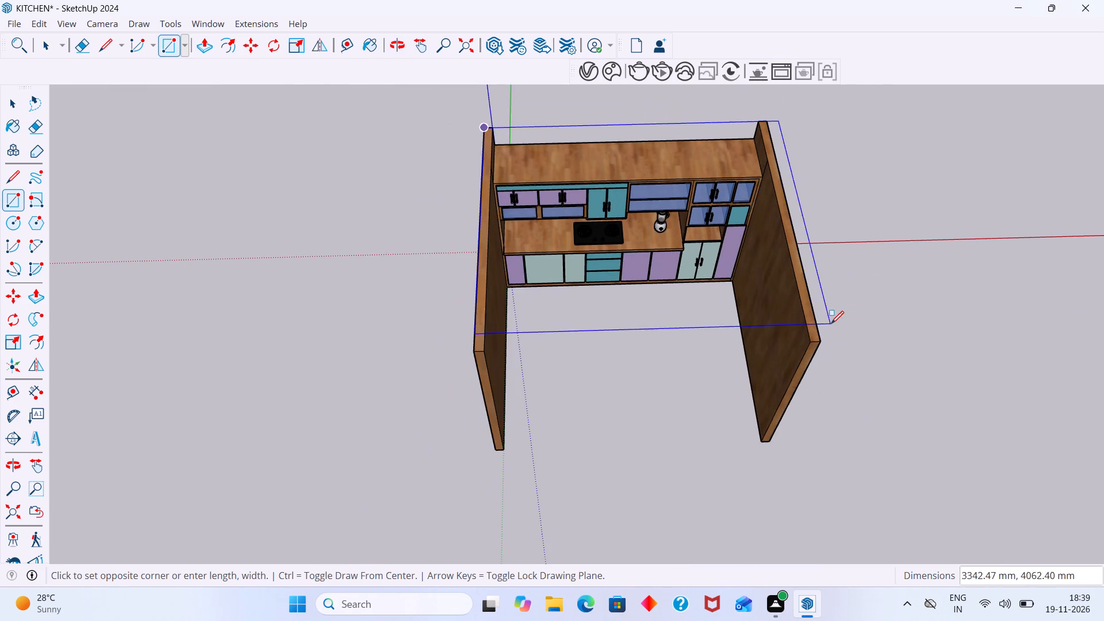
pyautogui.scroll(6, 816, 325)
pyautogui.click(821, 354)
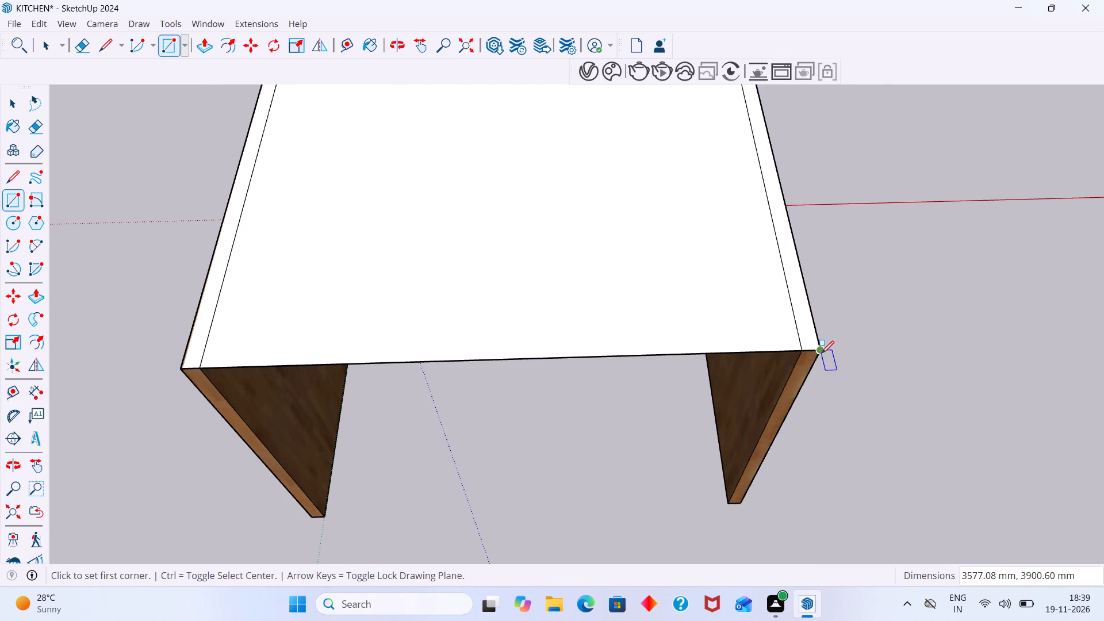
# Push/pull the rectangle above the walls upward by 4.5 inches to form a ceiling slab.
pyautogui.press('space')
pyautogui.doubleClick(667, 240)
pyautogui.press('p')
pyautogui.click(688, 242)
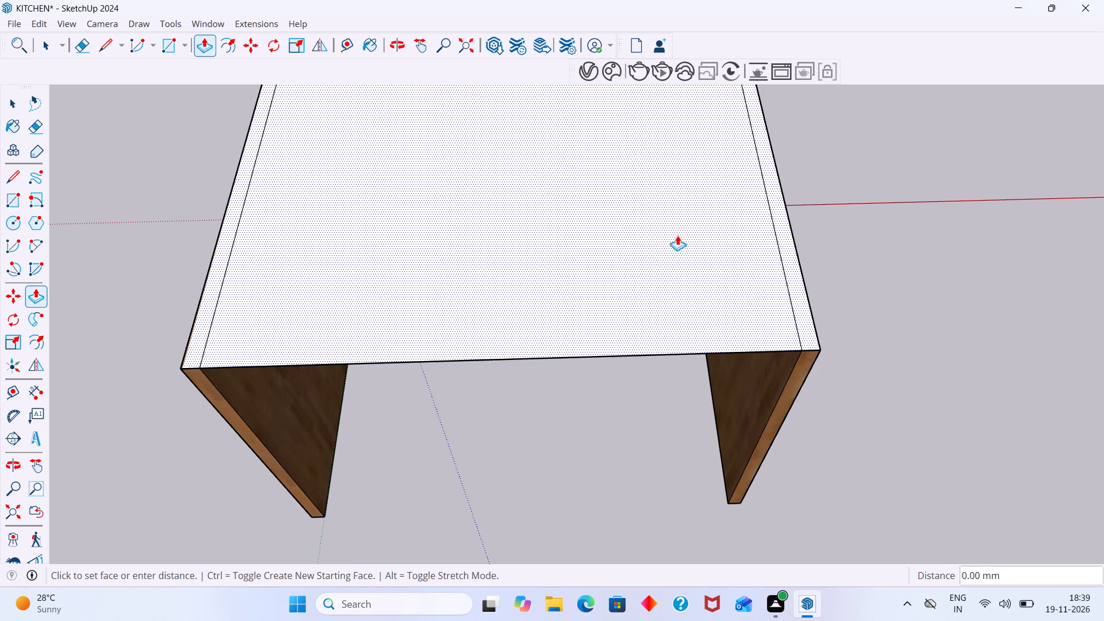
pyautogui.moveTo(669, 220); pyautogui.dragTo(670, 168, button='middle')
pyautogui.scroll(-2, 674, 176)
pyautogui.keyDown('shift'); pyautogui.moveTo(688, 201); pyautogui.dragTo(693, 274, button='middle'); pyautogui.keyUp('shift')
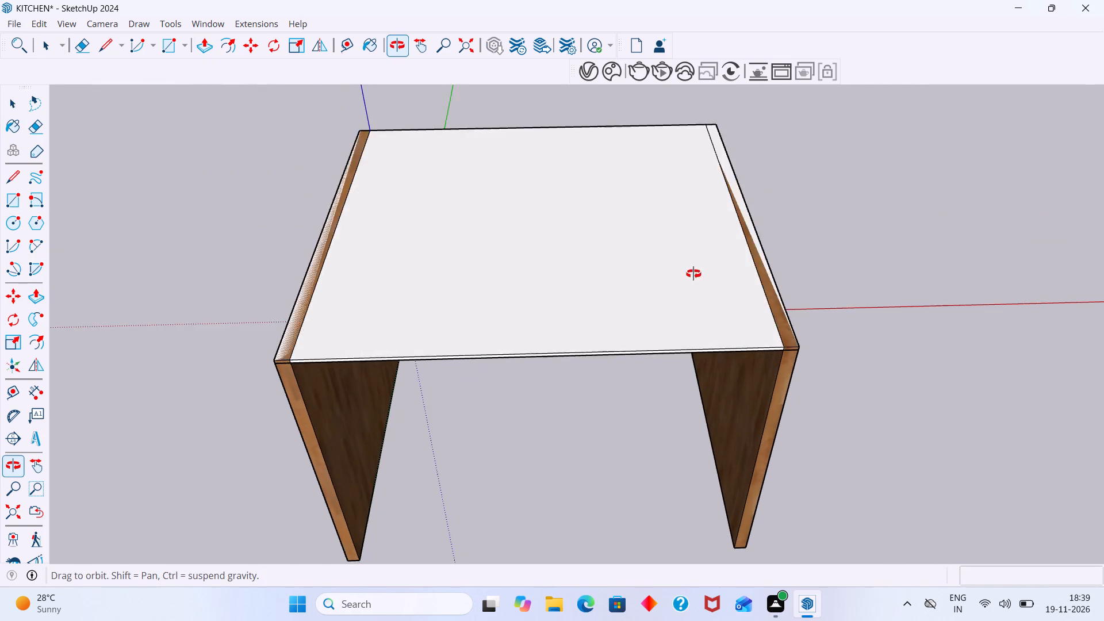
pyautogui.keyDown('shift'); pyautogui.moveTo(693, 274); pyautogui.dragTo(698, 259, button='middle'); pyautogui.keyUp('shift')
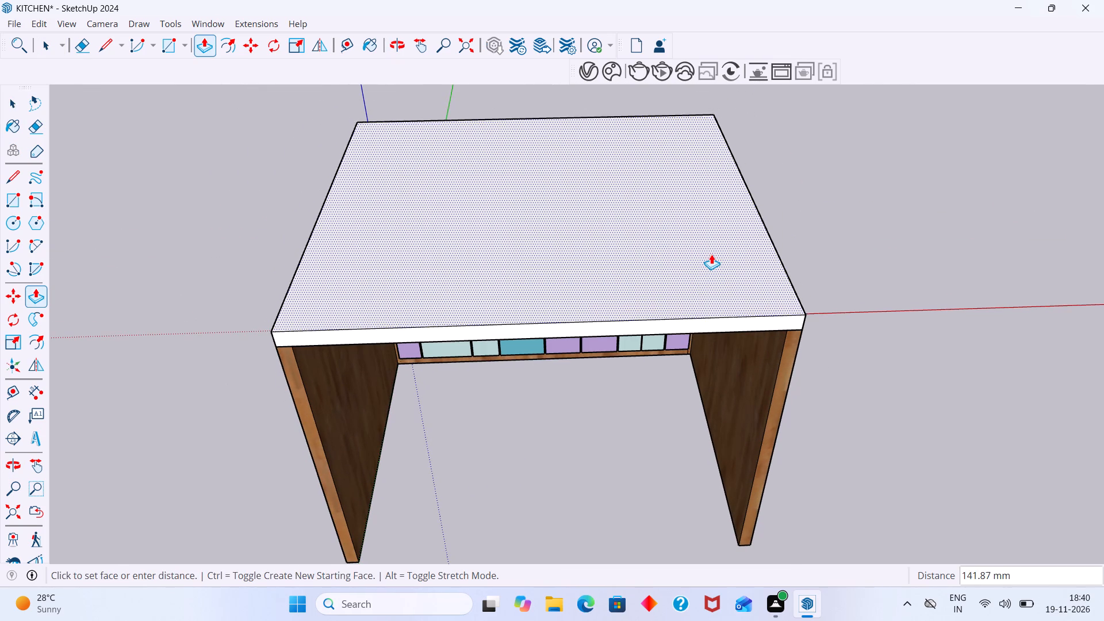
pyautogui.write('4.5')
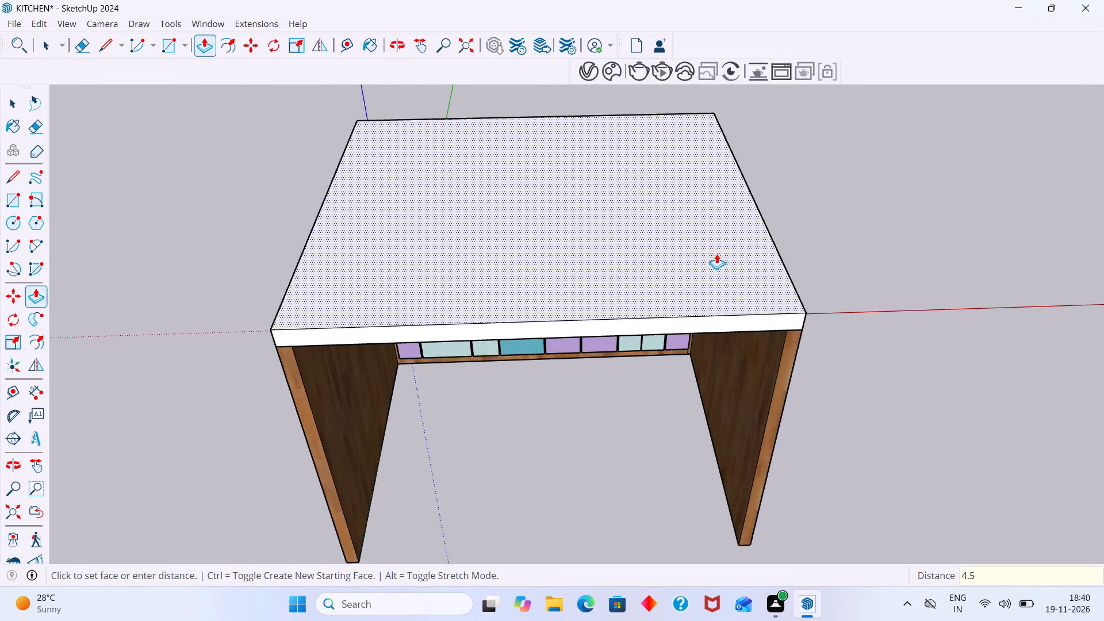
pyautogui.hotkey('shift', '"')
pyautogui.press('Return')
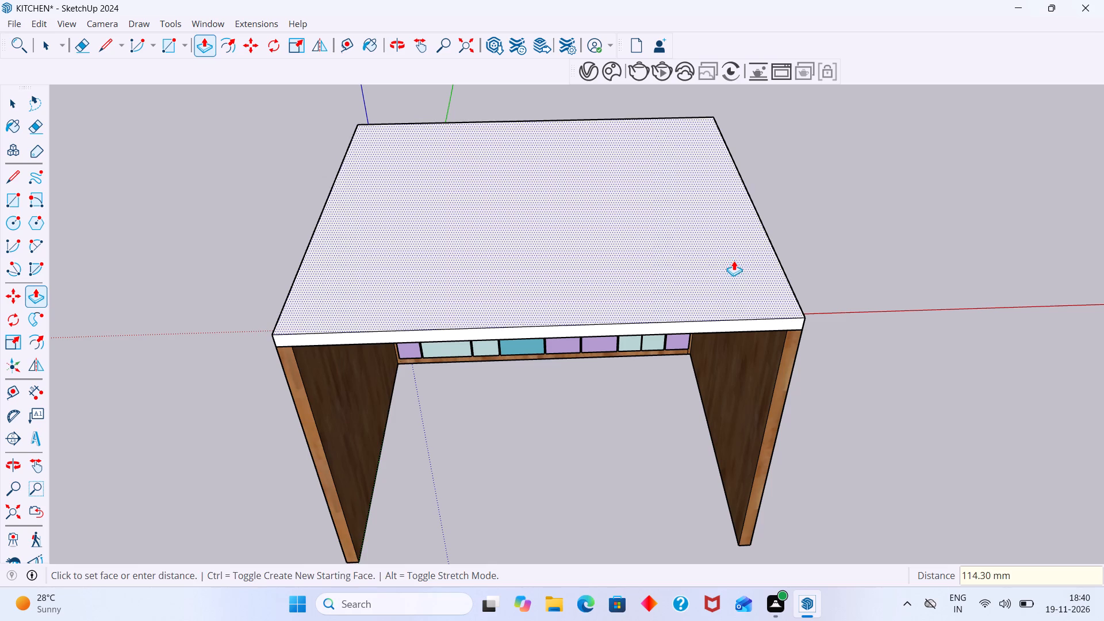
pyautogui.press('space')
pyautogui.click(871, 221)
# Examine the ceiling slab from the front and below, including where it passes over the cabinets.
pyautogui.moveTo(329, 299); pyautogui.dragTo(343, 43, button='middle')
pyautogui.keyDown('shift'); pyautogui.moveTo(462, 206); pyautogui.dragTo(483, 288, button='middle'); pyautogui.keyUp('shift')
pyautogui.scroll(7, 431, 239)
pyautogui.scroll(-3, 408, 236)
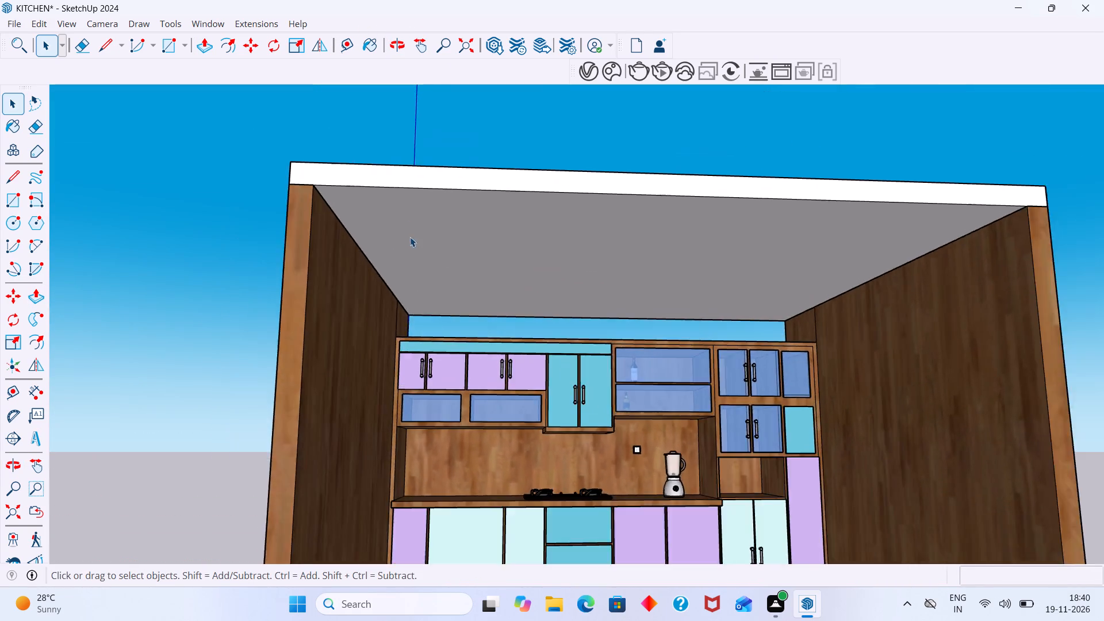
pyautogui.scroll(-13, 410, 237)
pyautogui.moveTo(428, 235); pyautogui.dragTo(461, 321, button='middle')
pyautogui.scroll(8, 447, 260)
pyautogui.moveTo(443, 266); pyautogui.dragTo(429, 239, button='middle')
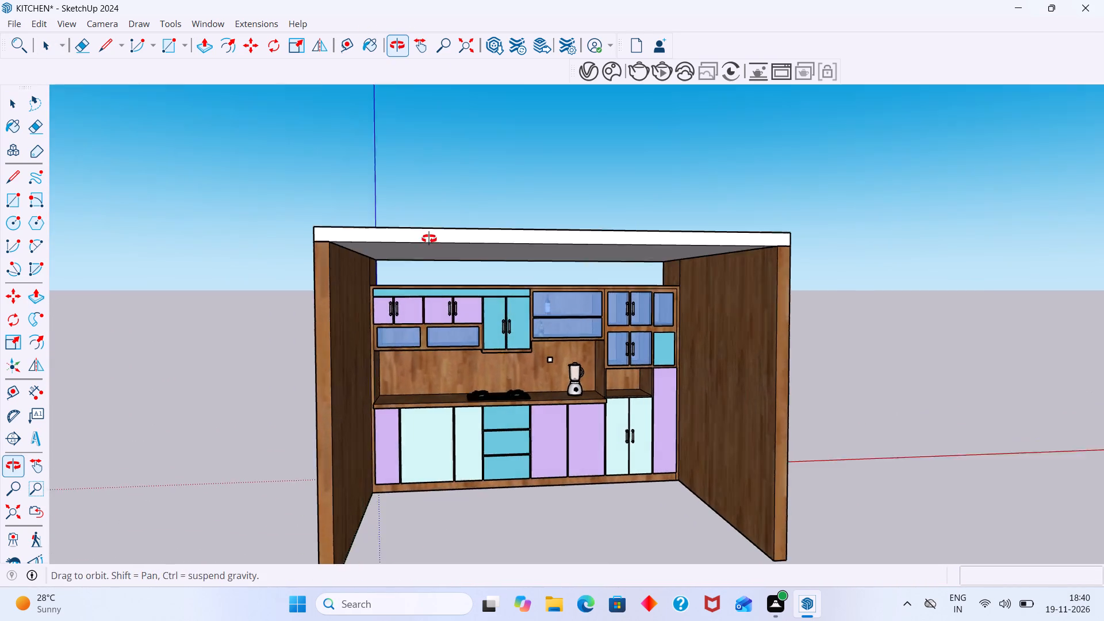
pyautogui.moveTo(429, 239); pyautogui.dragTo(428, 238, button='middle')
pyautogui.scroll(10, 435, 263)
pyautogui.moveTo(431, 275); pyautogui.dragTo(478, 293, button='middle')
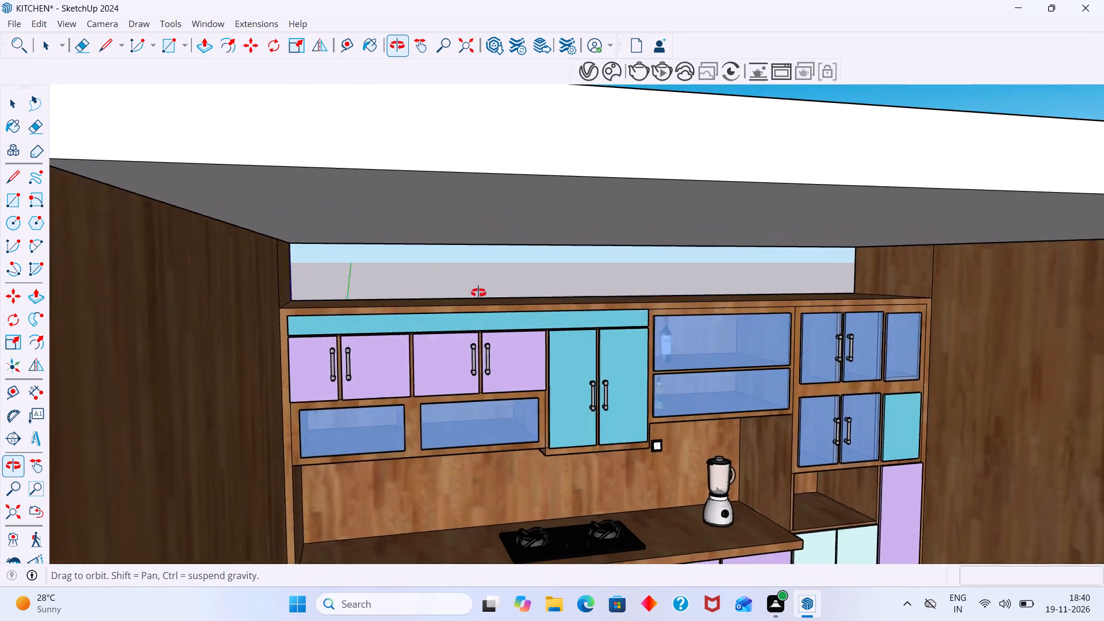
# Examine the back of the kitchen unit between the carcass top and the ceiling slab.
pyautogui.moveTo(478, 293); pyautogui.dragTo(986, 326, button='middle')
pyautogui.scroll(6, 761, 356)
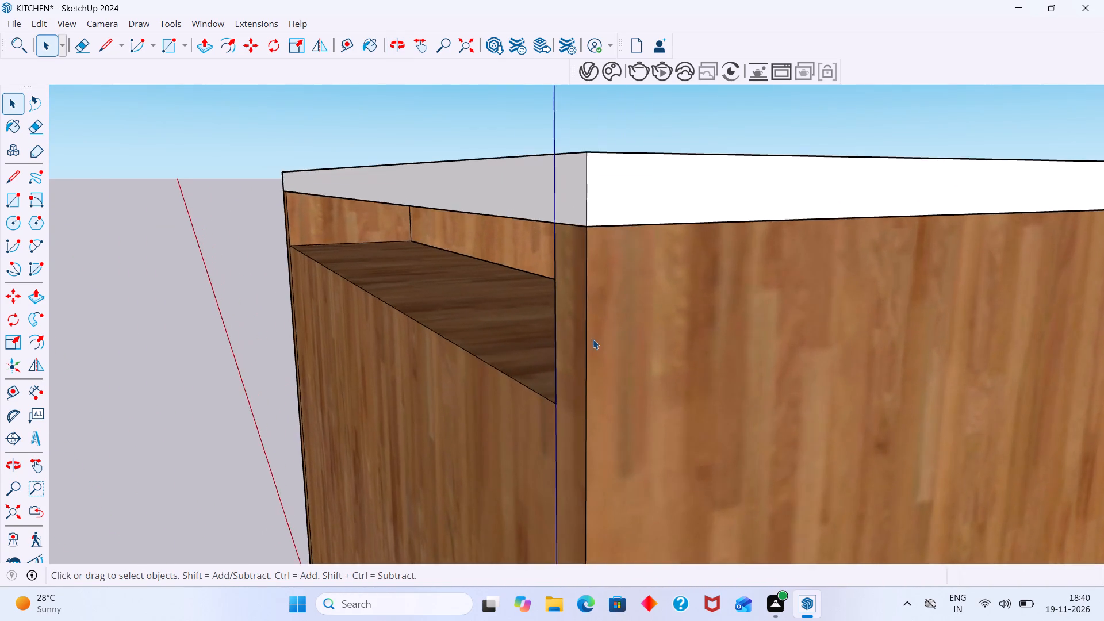
pyautogui.moveTo(595, 337); pyautogui.dragTo(718, 329, button='middle')
pyautogui.scroll(1, 718, 329)
pyautogui.scroll(-12, 648, 311)
pyautogui.moveTo(543, 304); pyautogui.dragTo(440, 290, button='middle')
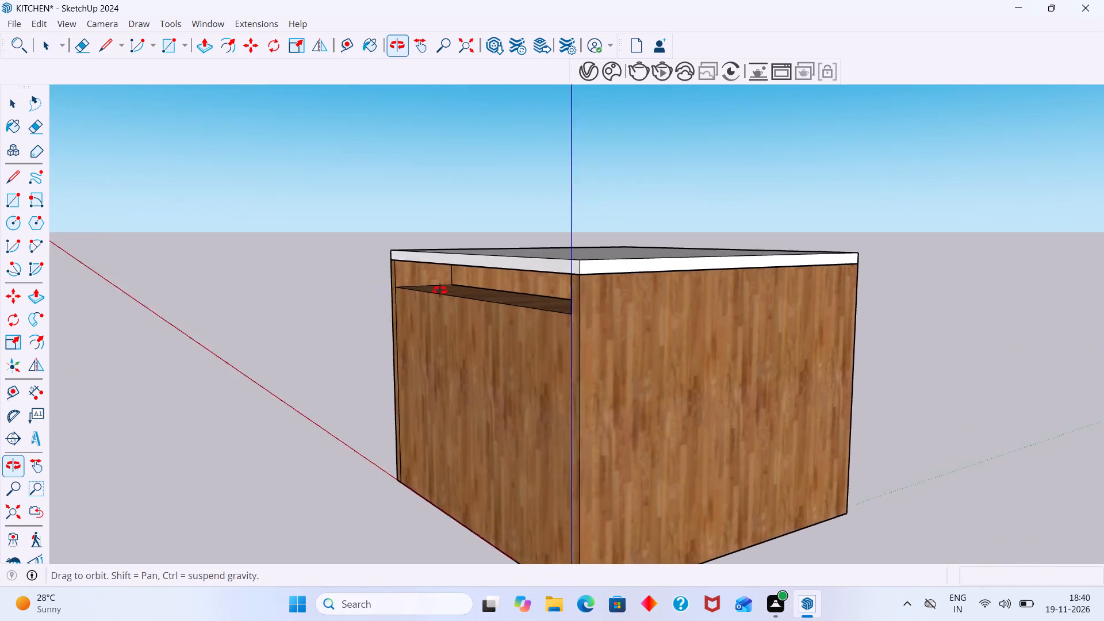
pyautogui.moveTo(440, 290); pyautogui.dragTo(430, 290, button='middle')
pyautogui.scroll(4, 611, 290)
pyautogui.moveTo(570, 303); pyautogui.dragTo(538, 322, button='middle')
pyautogui.scroll(11, 469, 321)
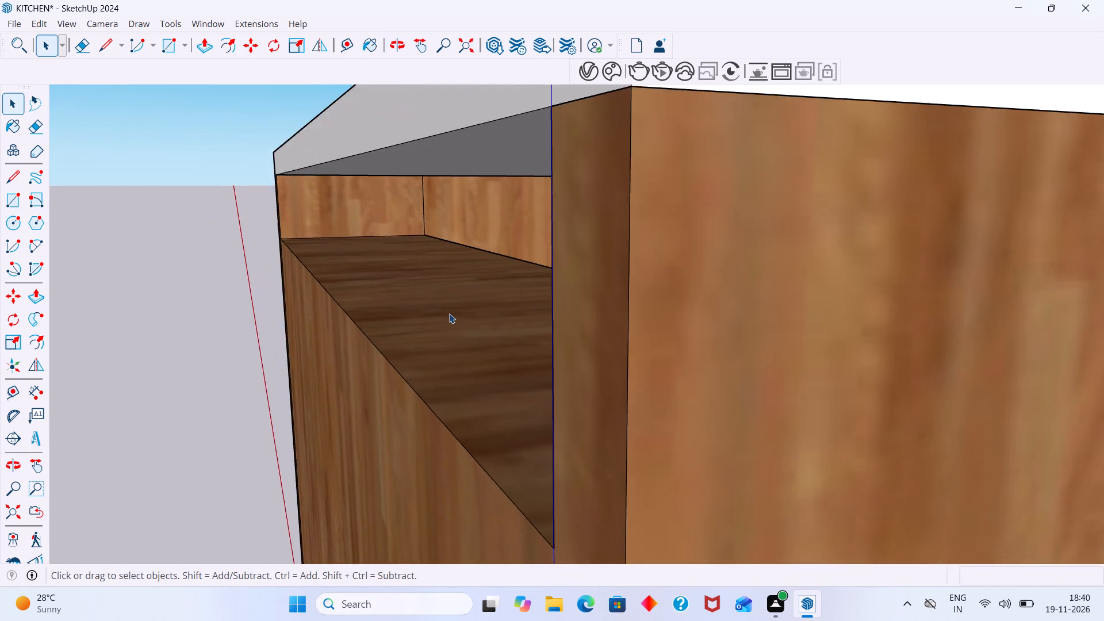
pyautogui.scroll(-20, 448, 315)
pyautogui.scroll(-4, 448, 315)
pyautogui.moveTo(362, 302); pyautogui.dragTo(581, 324, button='middle')
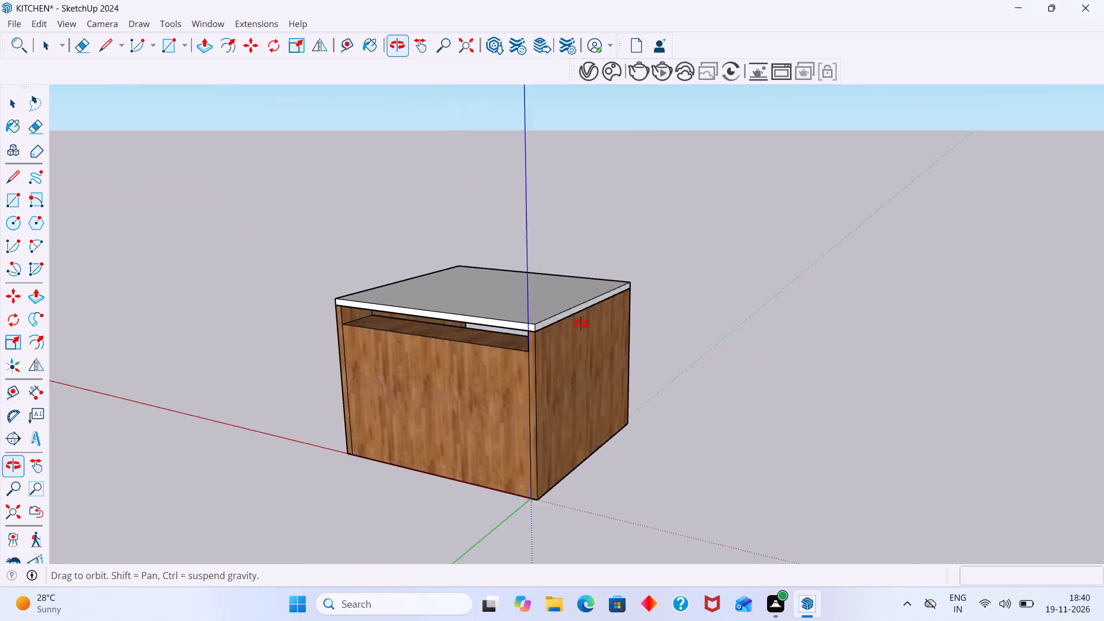
# Push/pull the carcass top face at the back of the unit up about 320 mm to the ceiling slab's underside.
pyautogui.moveTo(581, 324); pyautogui.dragTo(650, 324, button='middle')
pyautogui.scroll(12, 400, 359)
pyautogui.scroll(-7, 373, 328)
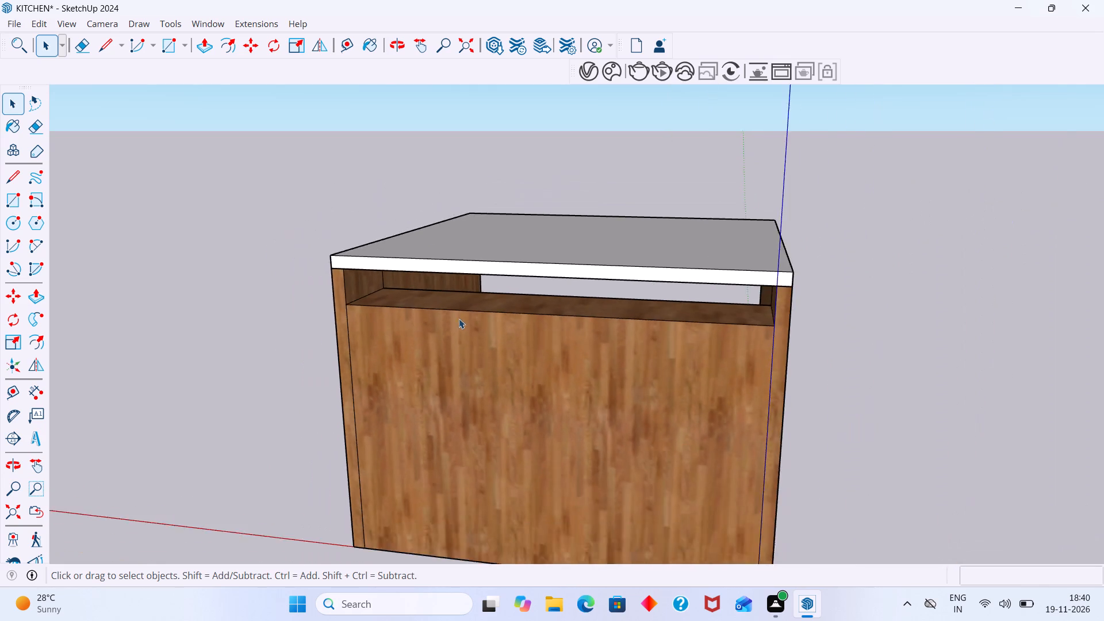
pyautogui.scroll(1, 460, 315)
pyautogui.scroll(-1, 461, 314)
pyautogui.moveTo(562, 301); pyautogui.dragTo(355, 323, button='middle')
pyautogui.scroll(6, 533, 313)
pyautogui.click(534, 315)
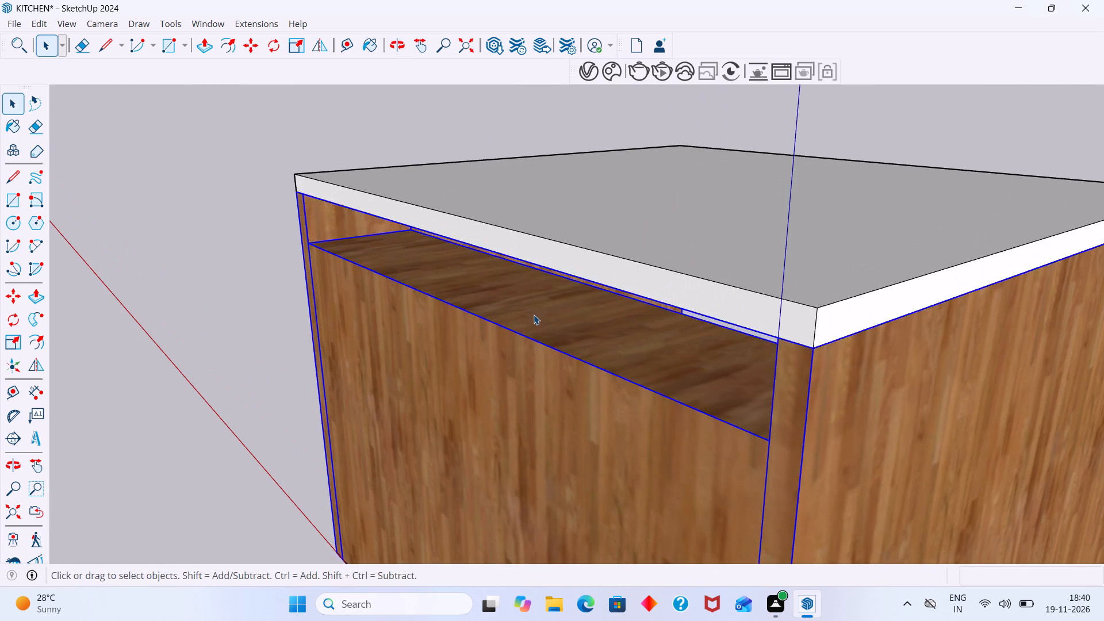
pyautogui.doubleClick(534, 315)
pyautogui.click(541, 315)
pyautogui.press('p')
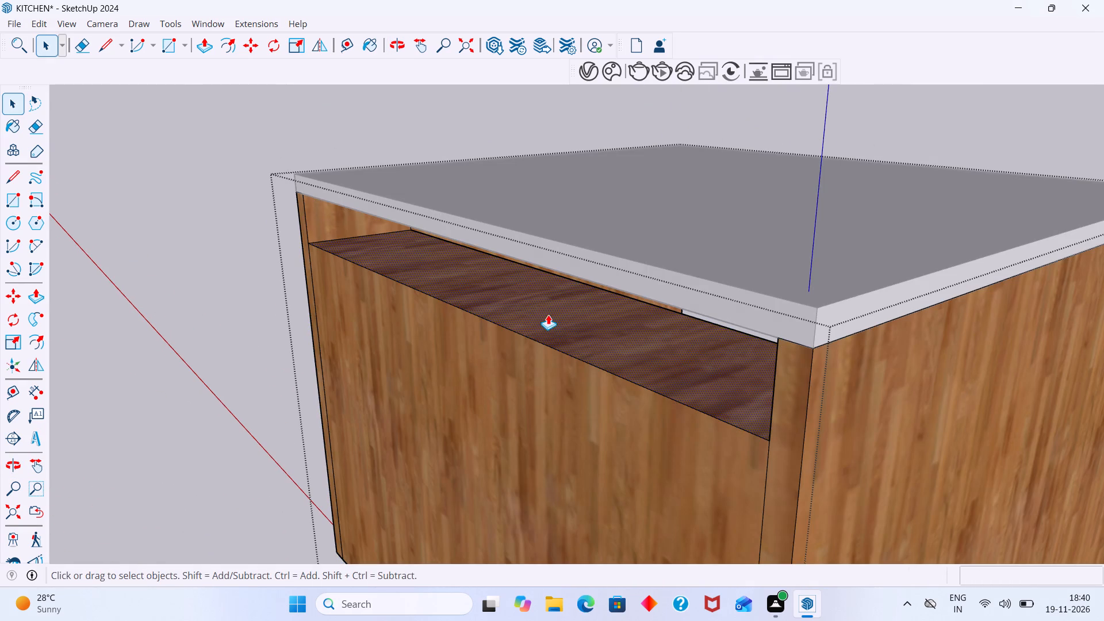
pyautogui.click(548, 315)
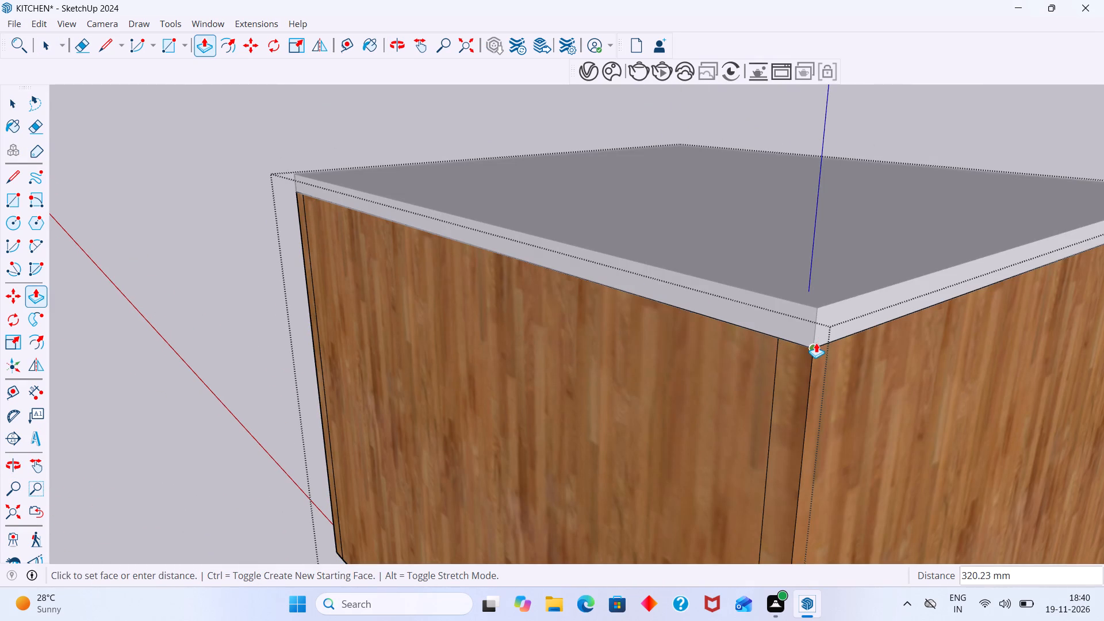
pyautogui.click(816, 343)
pyautogui.press('space')
pyautogui.scroll(-9, 696, 274)
pyautogui.moveTo(731, 253); pyautogui.dragTo(515, 251, button='middle')
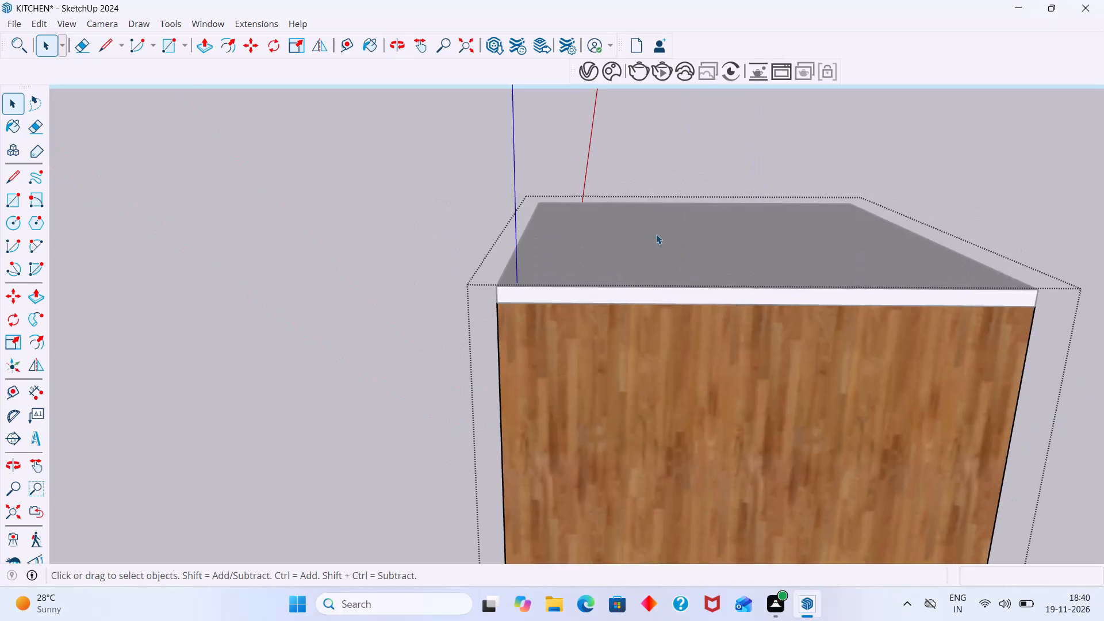
pyautogui.scroll(-4, 657, 233)
pyautogui.click(902, 196)
# Examine the kitchen front, including the area between the wall cabinets and the ceiling slab.
pyautogui.moveTo(877, 228); pyautogui.dragTo(568, 226, button='middle')
pyautogui.scroll(-4, 603, 228)
pyautogui.moveTo(630, 264); pyautogui.dragTo(503, 190, button='middle')
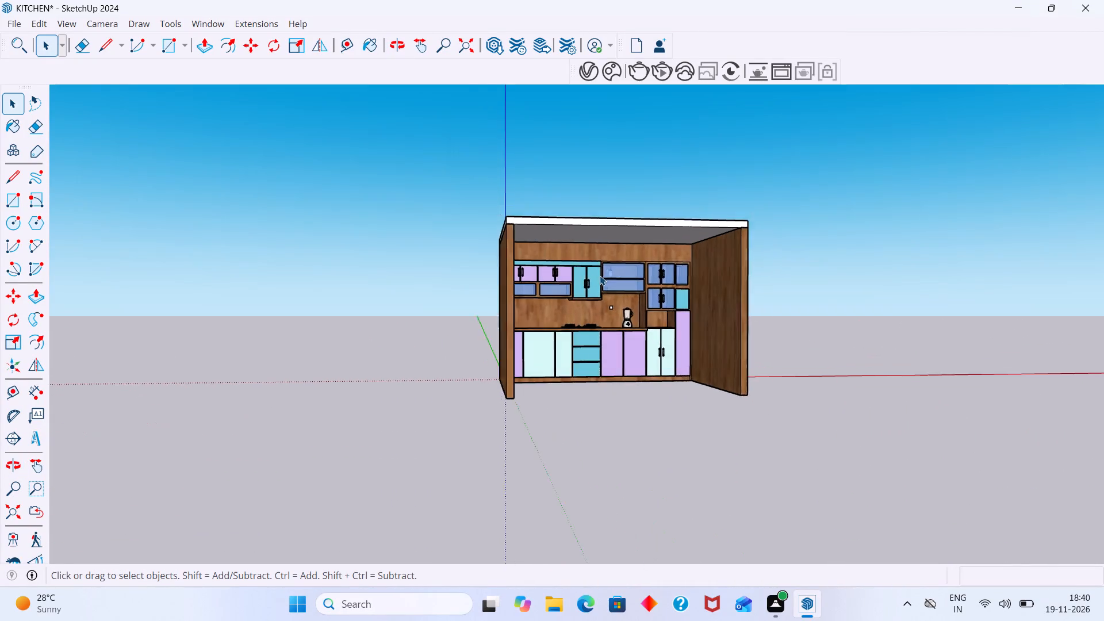
pyautogui.scroll(7, 600, 275)
pyautogui.keyDown('shift'); pyautogui.moveTo(595, 277); pyautogui.dragTo(550, 177, button='middle'); pyautogui.keyUp('shift')
pyautogui.moveTo(524, 257); pyautogui.dragTo(543, 296, button='middle')
pyautogui.scroll(5, 524, 296)
pyautogui.keyDown('shift'); pyautogui.moveTo(508, 317); pyautogui.dragTo(500, 279, button='middle'); pyautogui.keyUp('shift')
pyautogui.scroll(-10, 500, 279)
pyautogui.moveTo(505, 273); pyautogui.dragTo(521, 375, button='middle')
pyautogui.scroll(3, 459, 278)
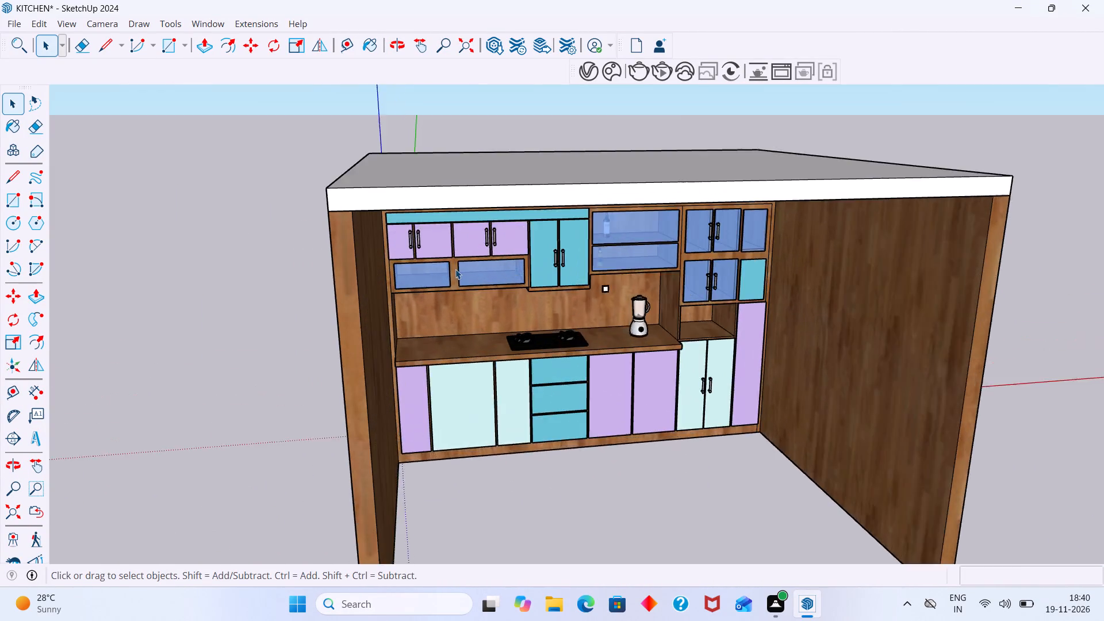
pyautogui.scroll(4, 455, 269)
pyautogui.click(432, 153)
pyautogui.scroll(-14, 431, 154)
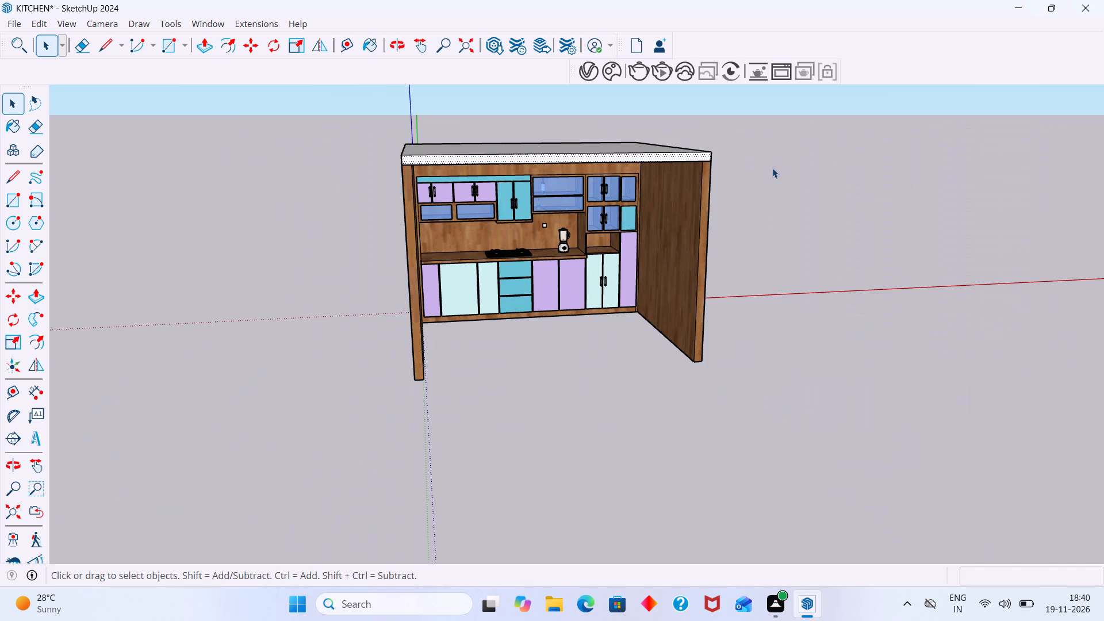
pyautogui.click(772, 167)
# Select all connected faces and edges of the ceiling slab and make them a group.
pyautogui.moveTo(634, 179); pyautogui.dragTo(651, 296, button='middle')
pyautogui.scroll(4, 516, 243)
pyautogui.doubleClick(505, 243)
pyautogui.click(512, 251)
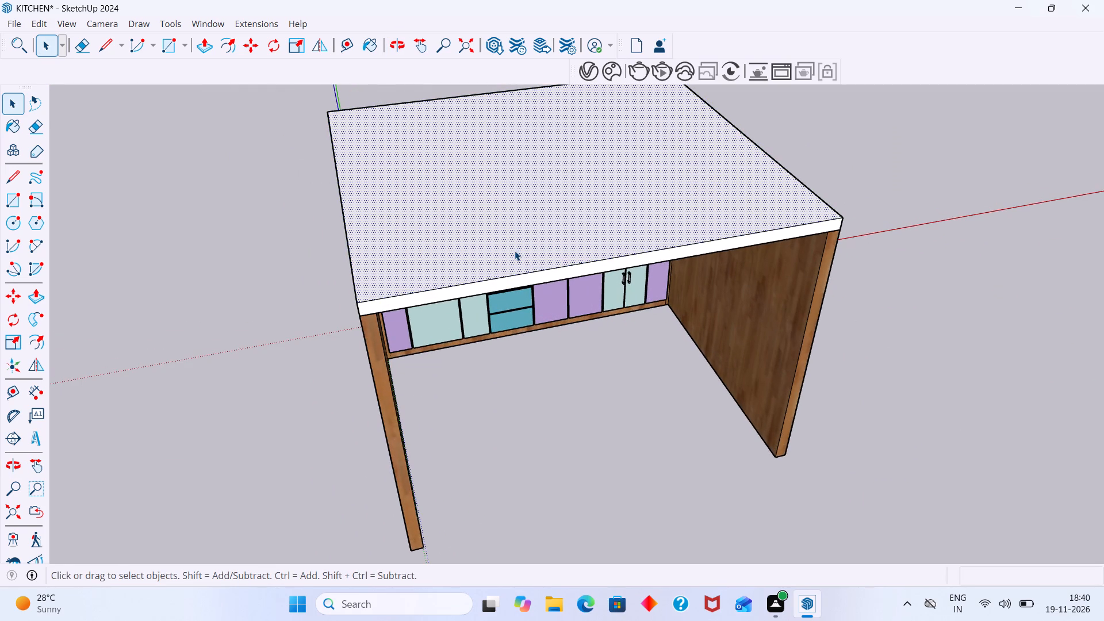
pyautogui.tripleClick(559, 239)
pyautogui.scroll(-1, 627, 232)
pyautogui.moveTo(630, 240); pyautogui.dragTo(762, 170, button='middle')
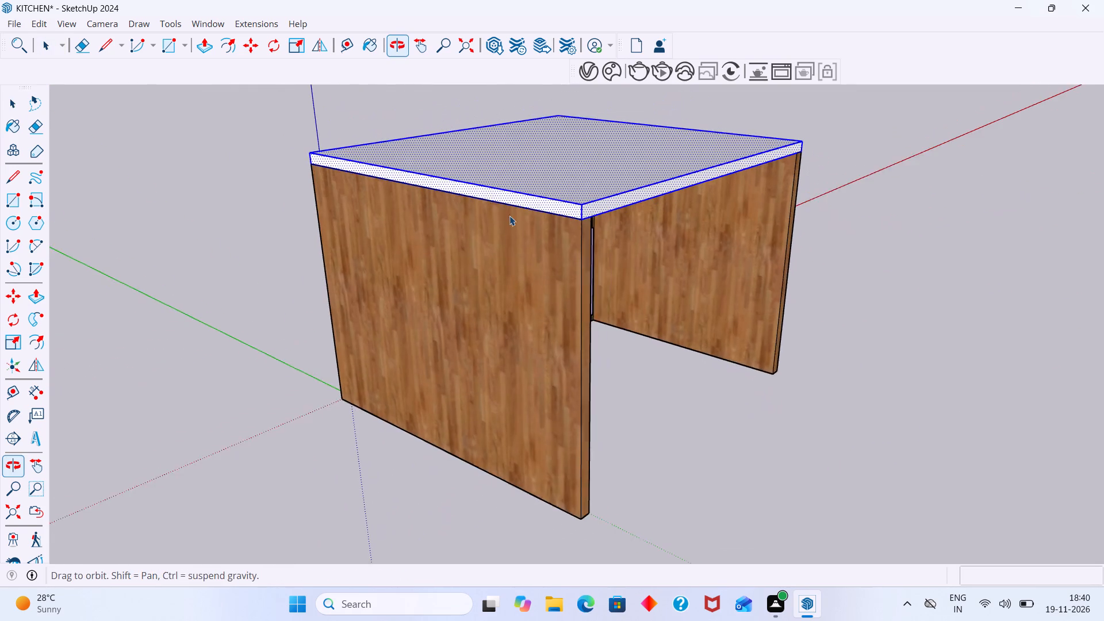
pyautogui.scroll(2, 451, 216)
pyautogui.rightClick(526, 165)
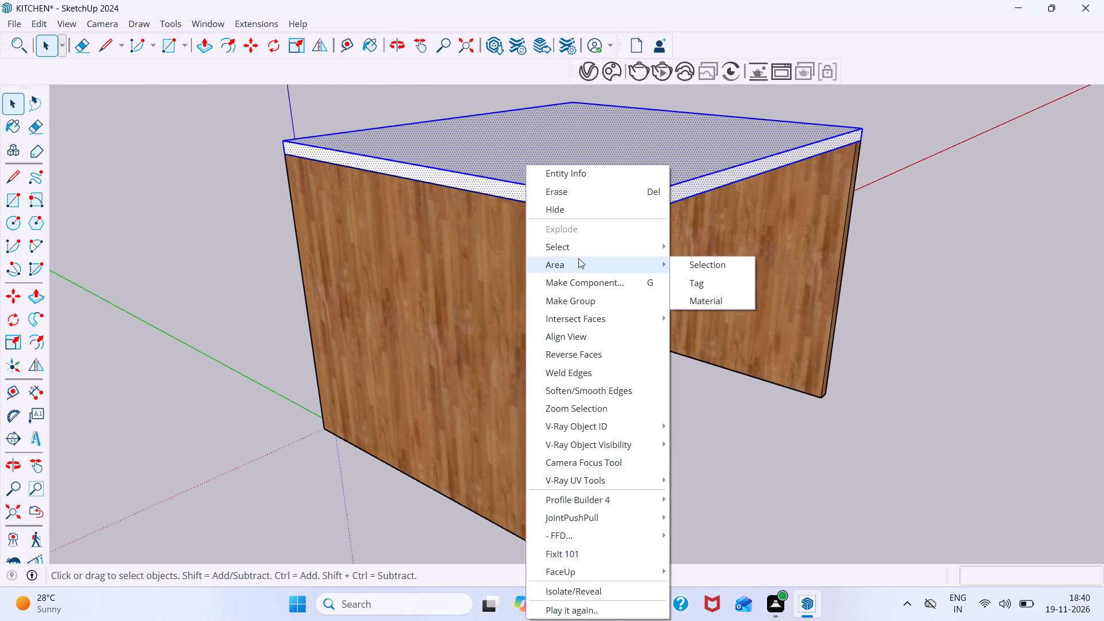
pyautogui.click(578, 302)
# Copy the ceiling slab group down about 2835 mm, from its front top corner to the side wall's bottom corner, as the floor slab.
pyautogui.scroll(2, 628, 222)
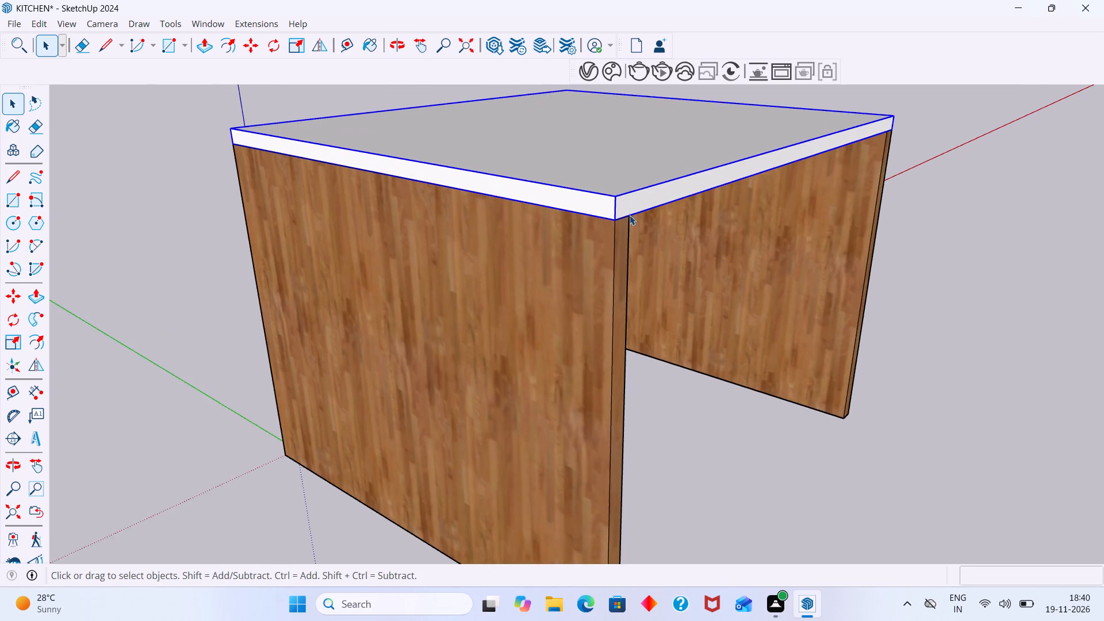
pyautogui.scroll(2, 630, 215)
pyautogui.click(787, 444)
pyautogui.click(630, 210)
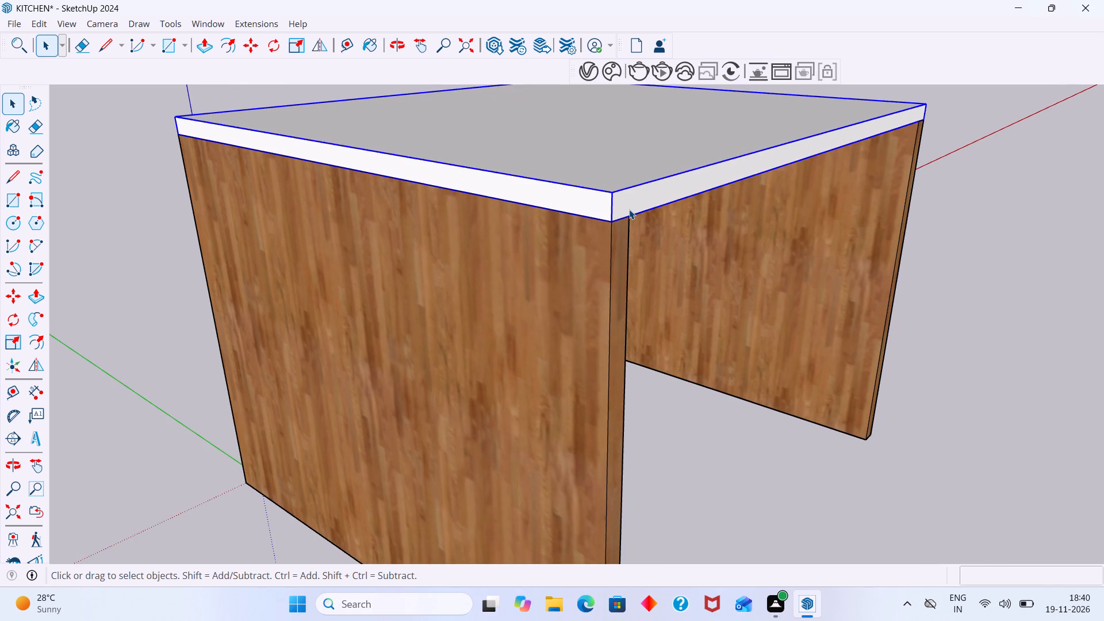
pyautogui.press('m')
pyautogui.scroll(4, 608, 205)
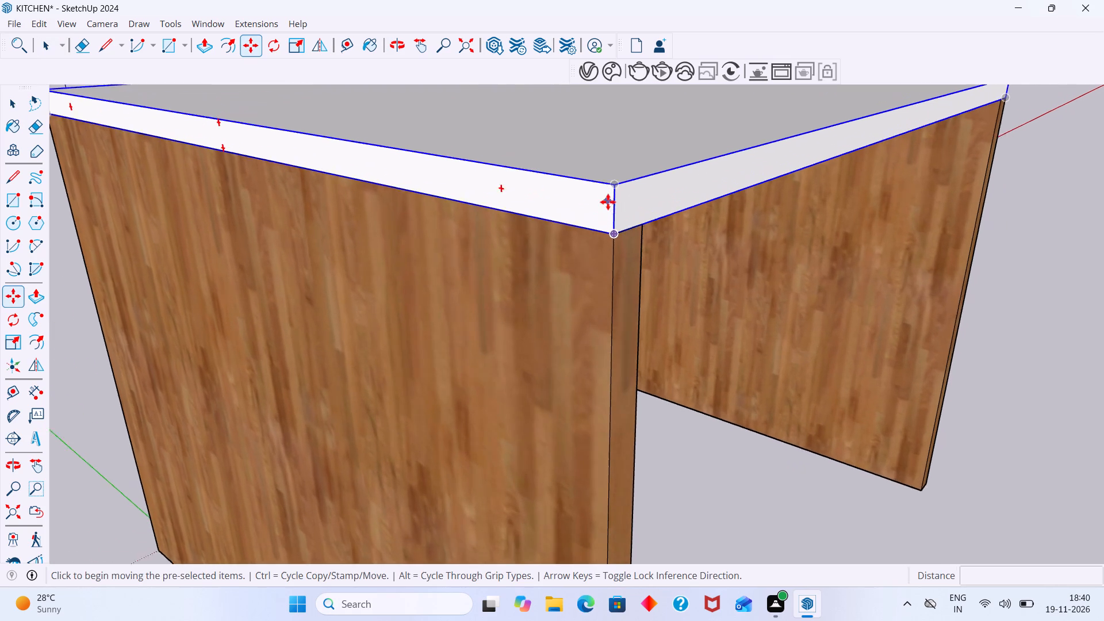
pyautogui.scroll(2, 608, 202)
pyautogui.click(618, 185)
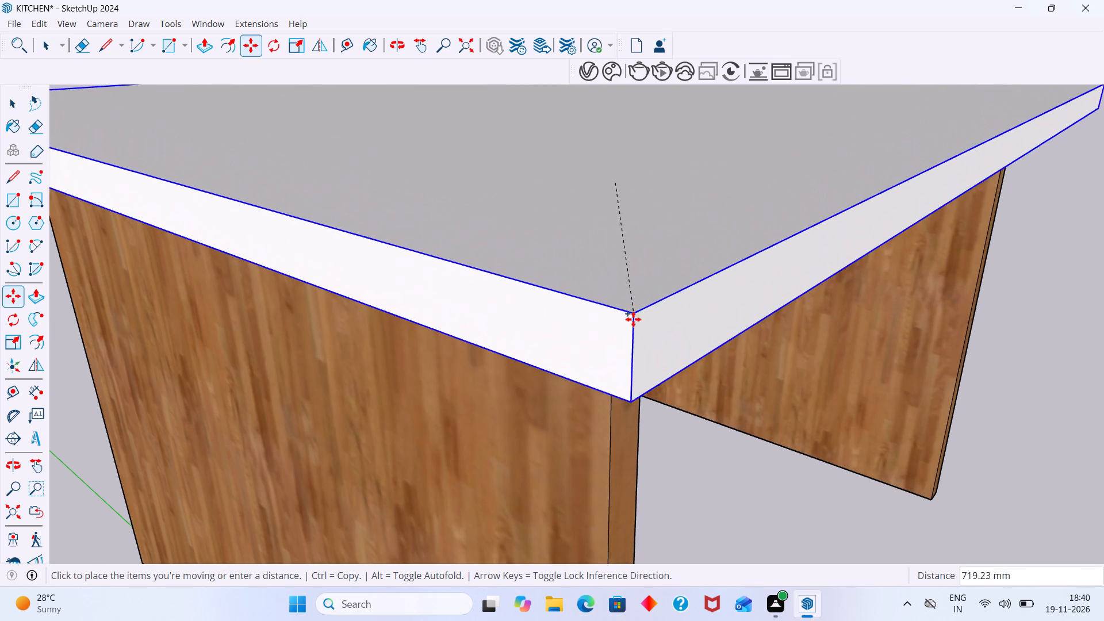
pyautogui.scroll(-8, 630, 335)
pyautogui.moveTo(630, 413); pyautogui.dragTo(545, 279, button='middle')
pyautogui.moveTo(592, 415); pyautogui.dragTo(532, 221, button='middle')
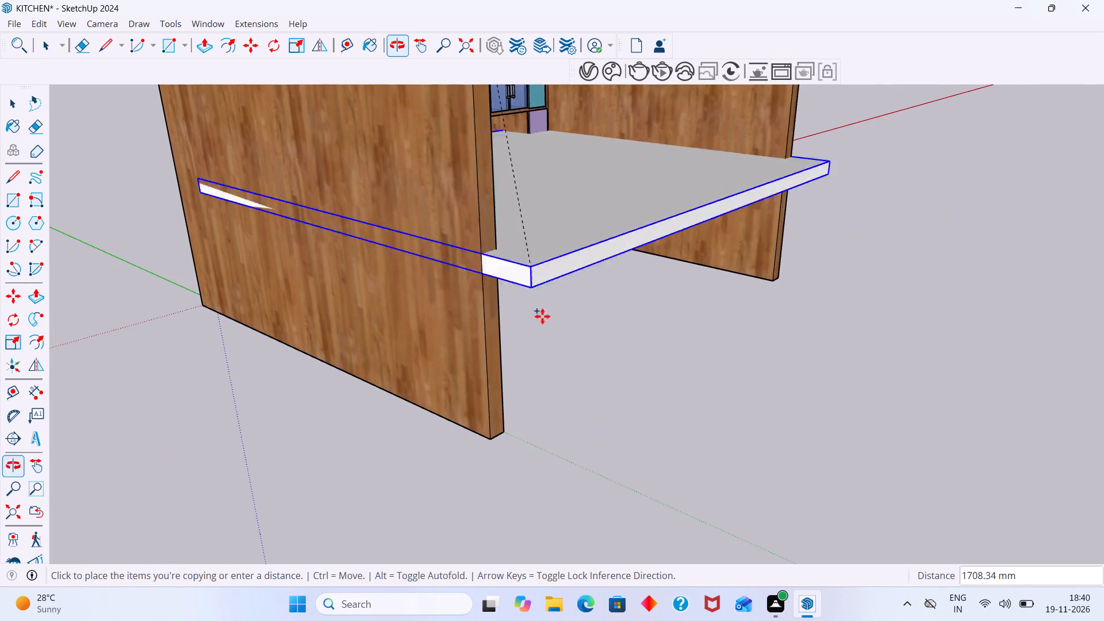
pyautogui.scroll(8, 499, 435)
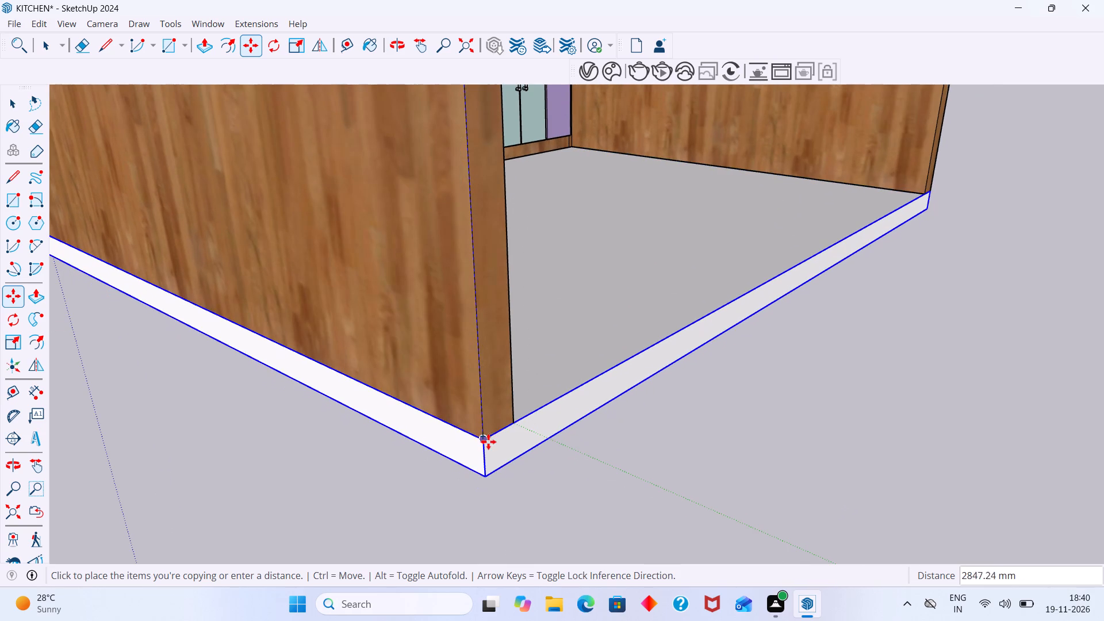
pyautogui.click(487, 440)
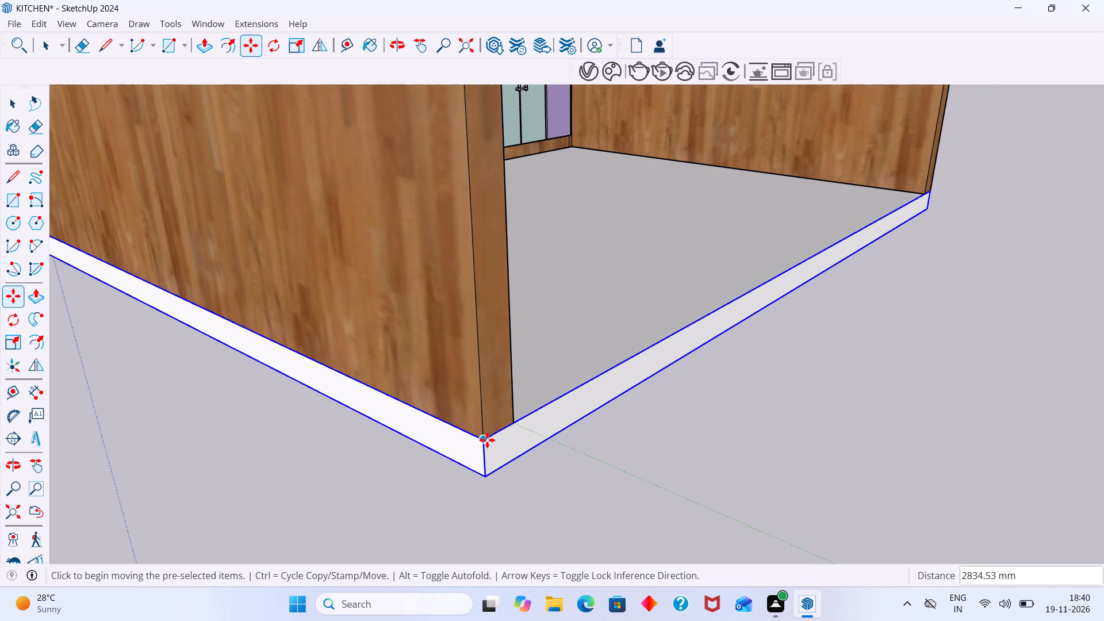
pyautogui.press('space')
pyautogui.click(677, 442)
# Examine the enclosed kitchen from the front, sides and inside, checking the floor slab against the walls and cabinets.
pyautogui.scroll(-10, 675, 406)
pyautogui.moveTo(729, 370); pyautogui.dragTo(539, 366, button='middle')
pyautogui.scroll(-3, 597, 354)
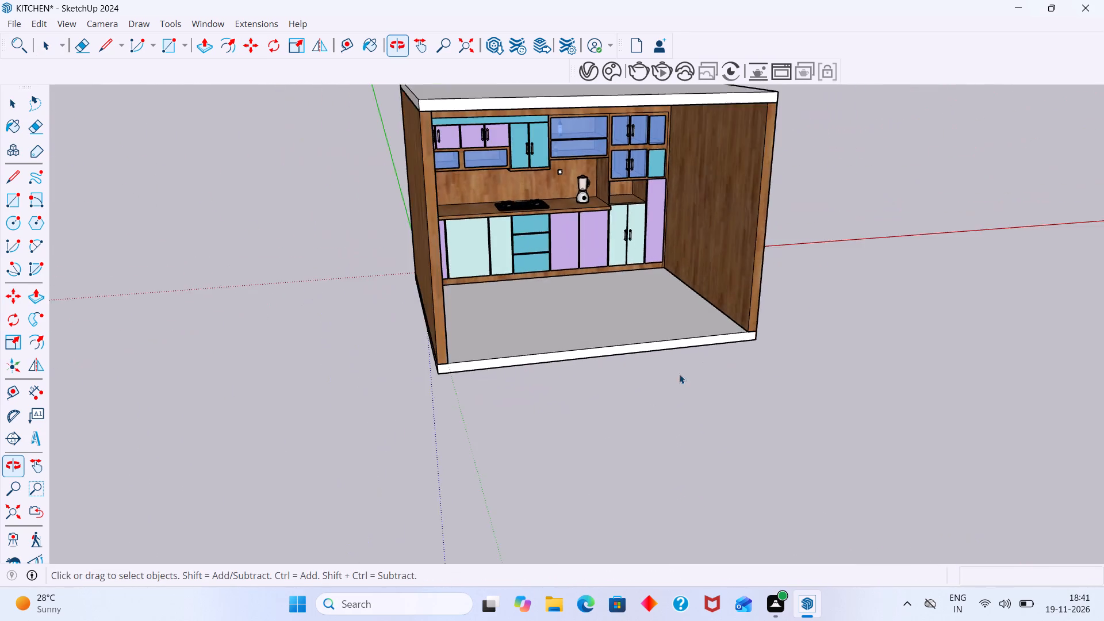
pyautogui.scroll(-1, 679, 374)
pyautogui.moveTo(777, 358); pyautogui.dragTo(637, 343, button='middle')
pyautogui.scroll(9, 656, 350)
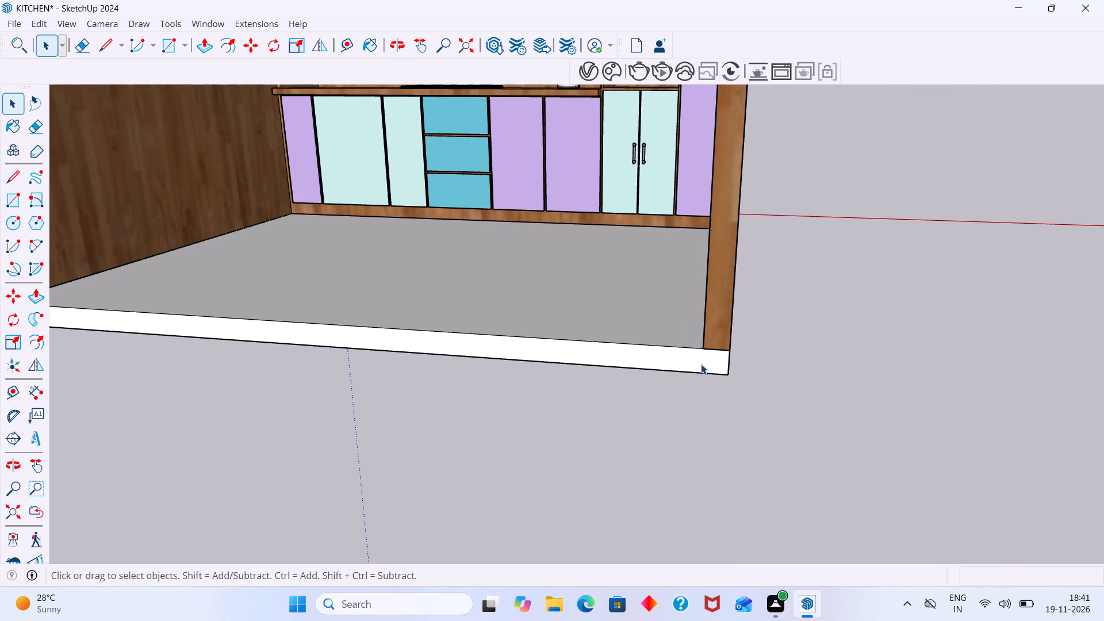
pyautogui.scroll(-11, 713, 374)
pyautogui.moveTo(664, 323); pyautogui.dragTo(710, 358, button='middle')
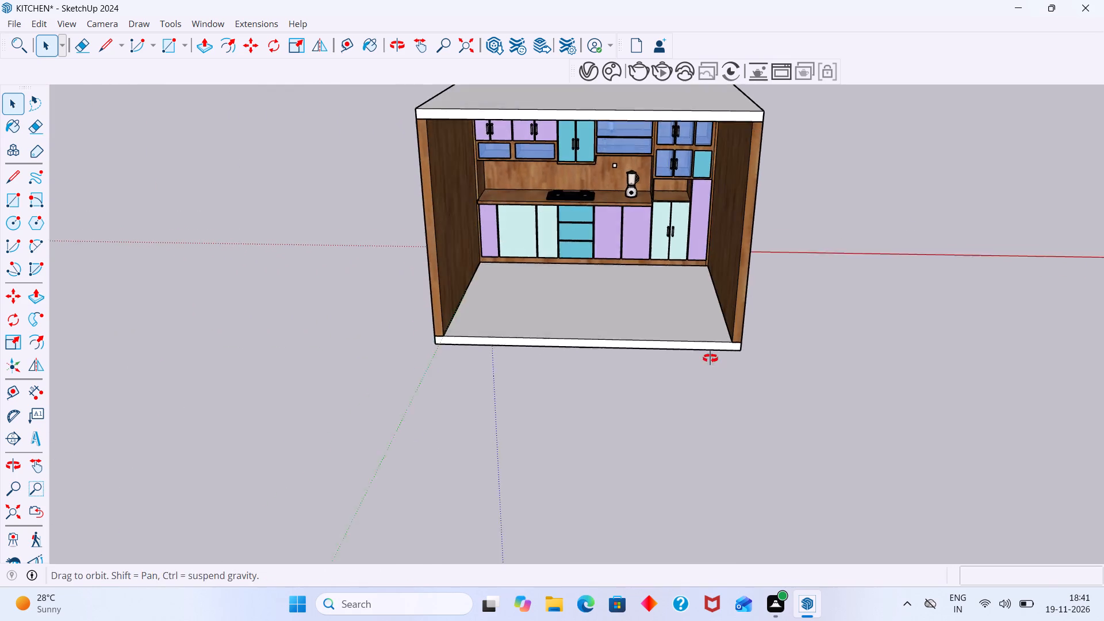
pyautogui.moveTo(710, 358); pyautogui.dragTo(716, 362, button='middle')
pyautogui.scroll(-2, 678, 362)
pyautogui.moveTo(673, 371); pyautogui.dragTo(724, 351, button='middle')
pyautogui.scroll(5, 653, 302)
pyautogui.scroll(-3, 762, 335)
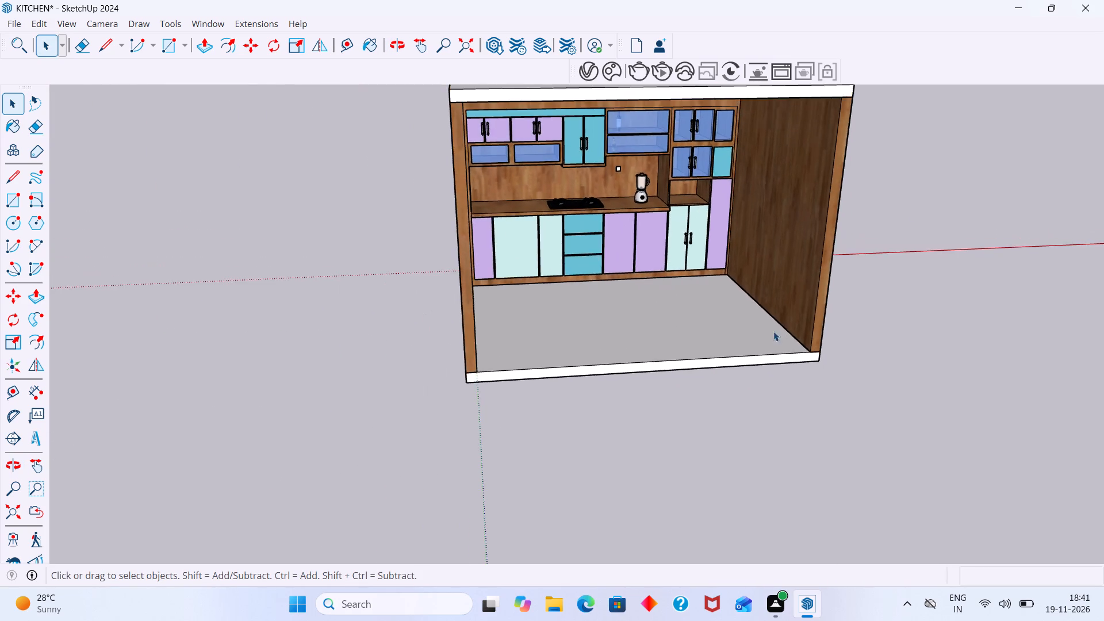
pyautogui.moveTo(772, 331); pyautogui.dragTo(583, 300, button='middle')
pyautogui.moveTo(576, 295); pyautogui.dragTo(611, 415, button='middle')
pyautogui.moveTo(538, 334); pyautogui.dragTo(527, 267, button='middle')
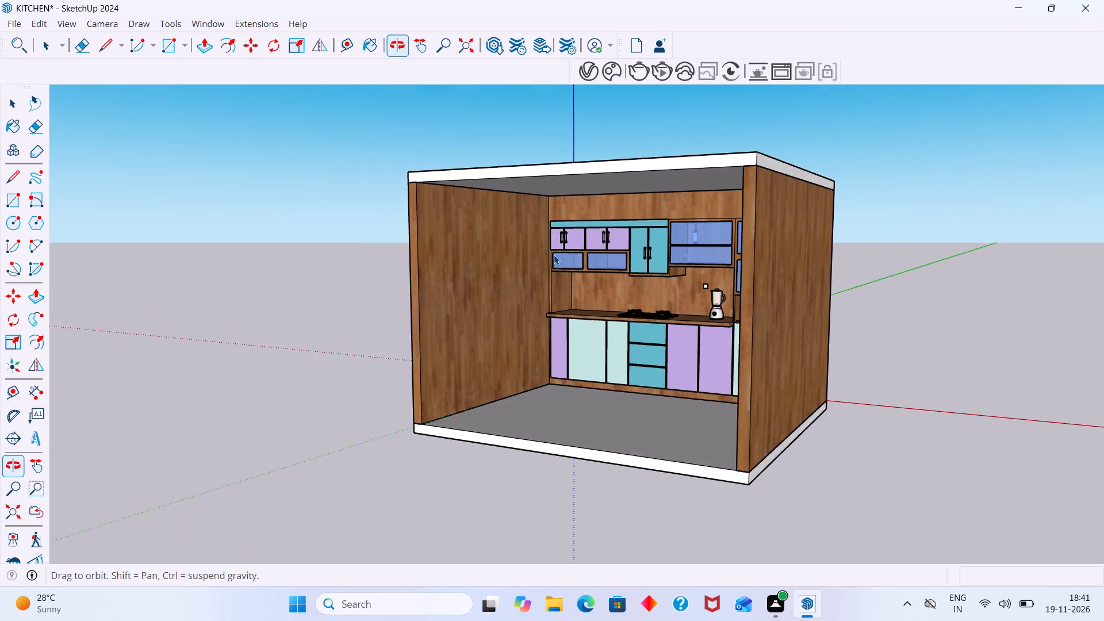
pyautogui.scroll(5, 593, 248)
pyautogui.moveTo(643, 282); pyautogui.dragTo(686, 290, button='middle')
pyautogui.scroll(5, 377, 316)
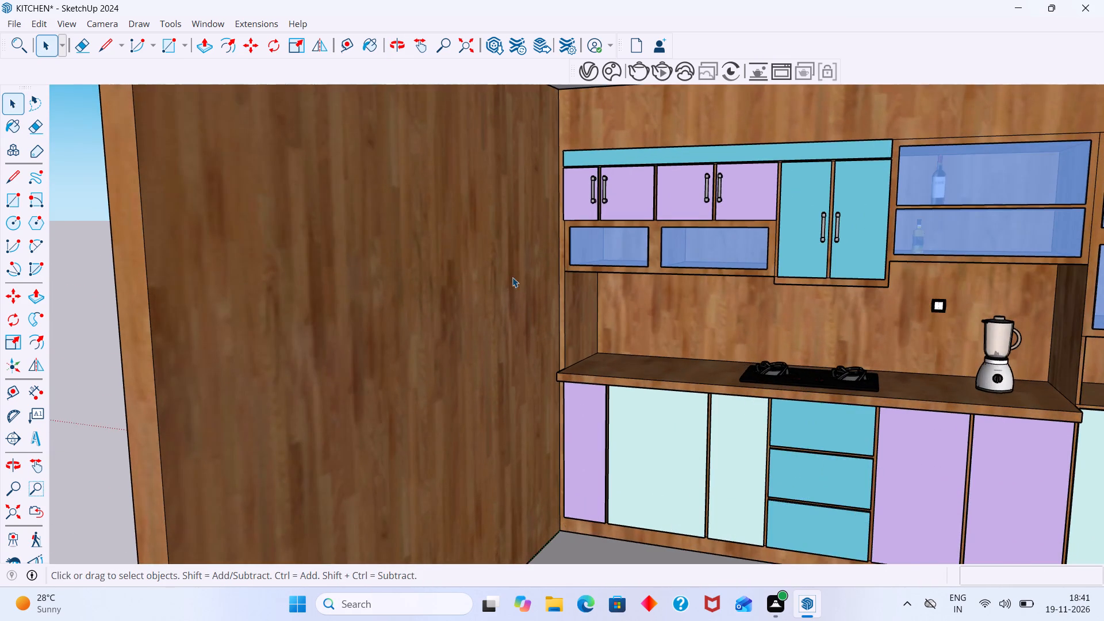
pyautogui.scroll(10, 557, 271)
pyautogui.moveTo(575, 307); pyautogui.dragTo(559, 306, button='middle')
pyautogui.scroll(-20, 558, 305)
pyautogui.scroll(-5, 558, 305)
pyautogui.moveTo(497, 335); pyautogui.dragTo(725, 369, button='middle')
pyautogui.scroll(2, 720, 366)
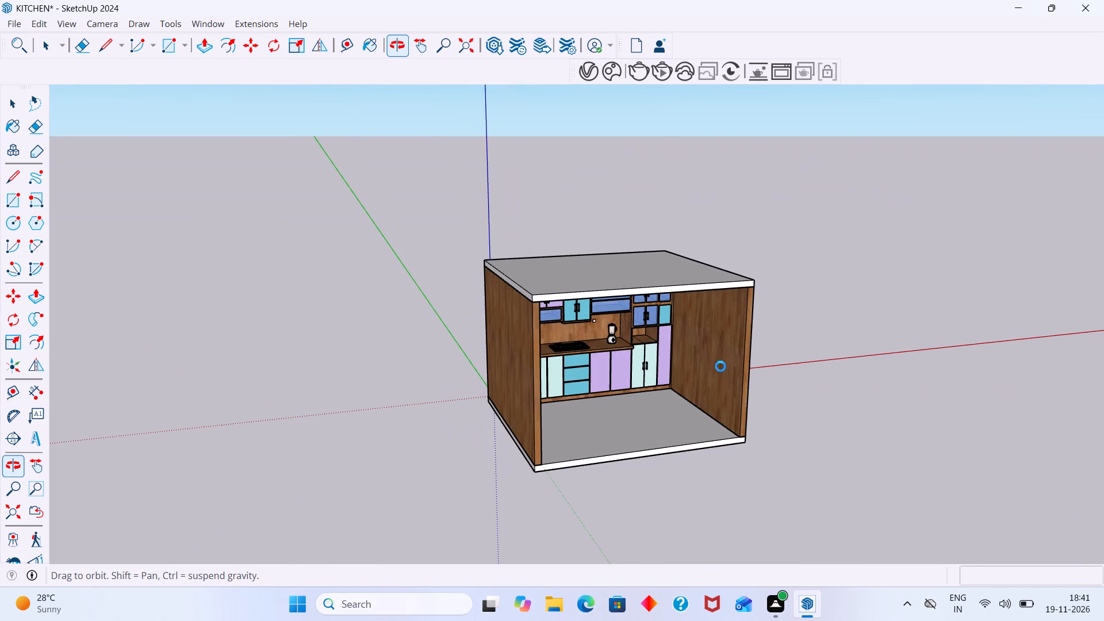
pyautogui.scroll(1, 720, 366)
# Rename the Teddy_Hair material as "wall paint" in the V-Ray Asset Editor.
pyautogui.click(590, 76)
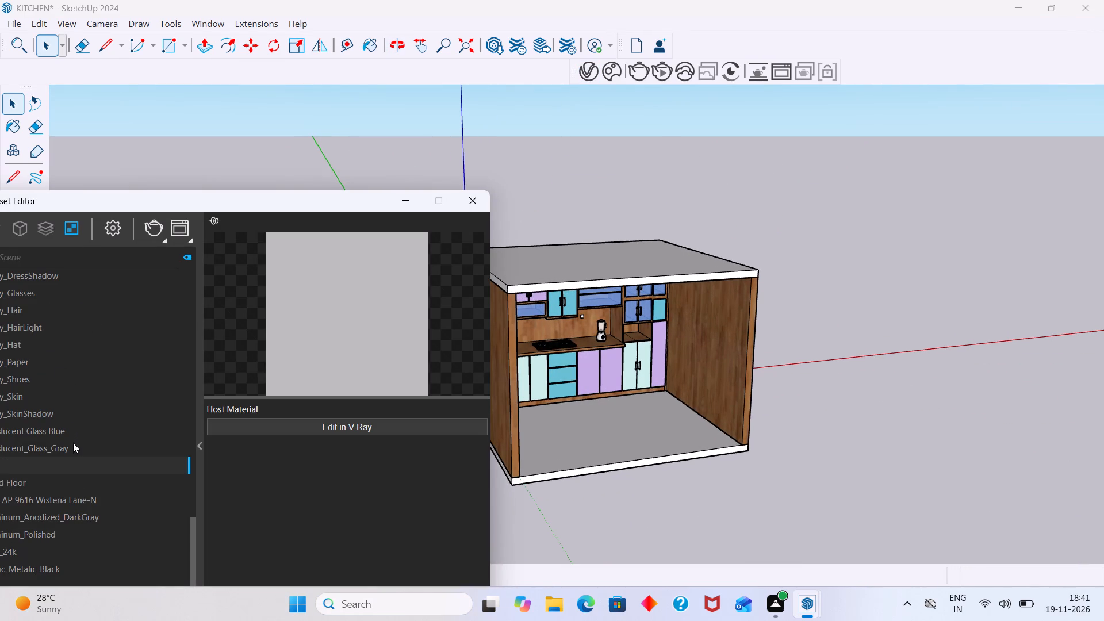
pyautogui.doubleClick(32, 309)
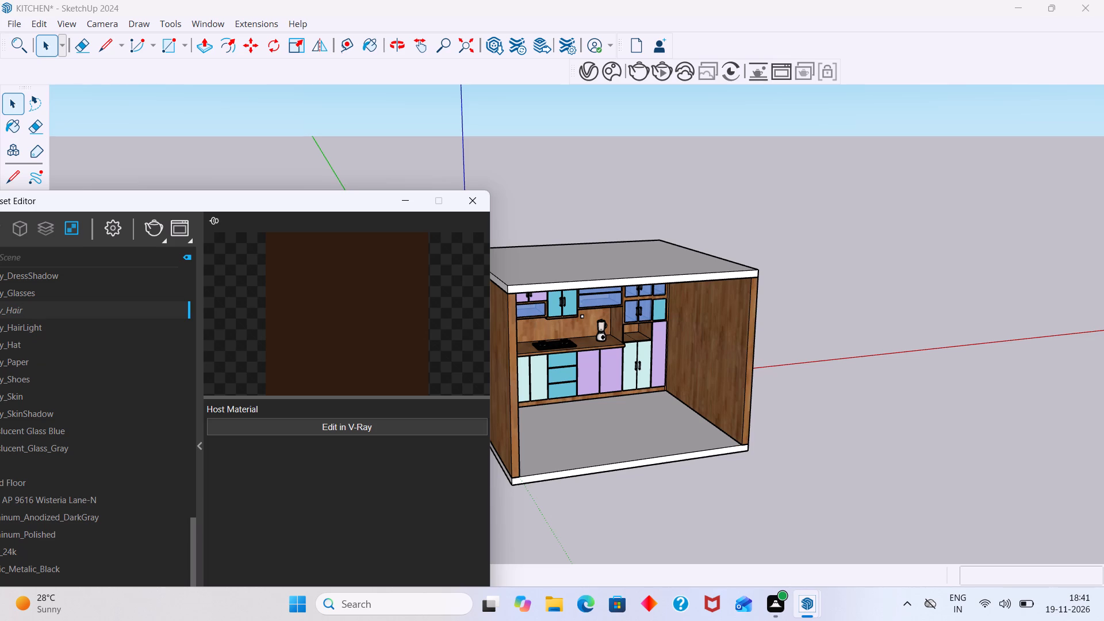
pyautogui.press('BackSpace')
pyautogui.press('BackSpace')
pyautogui.press('BackSpace')
pyautogui.press('BackSpace')
pyautogui.press('BackSpace')
pyautogui.press('BackSpace')
pyautogui.press('BackSpace')
pyautogui.press('BackSpace')
pyautogui.press('BackSpace')
pyautogui.press('BackSpace')
pyautogui.press('BackSpace')
pyautogui.press('BackSpace')
pyautogui.press('BackSpace')
pyautogui.press('BackSpace')
pyautogui.write('wall paint')
pyautogui.moveTo(163, 197); pyautogui.dragTo(384, 200)
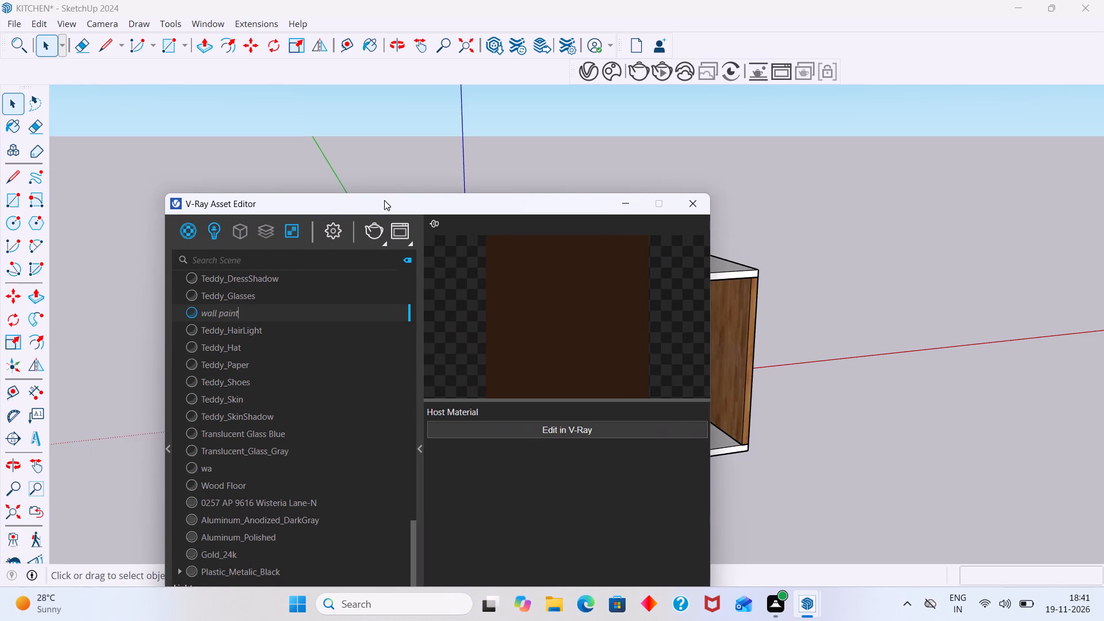
pyautogui.moveTo(384, 200); pyautogui.dragTo(255, 171)
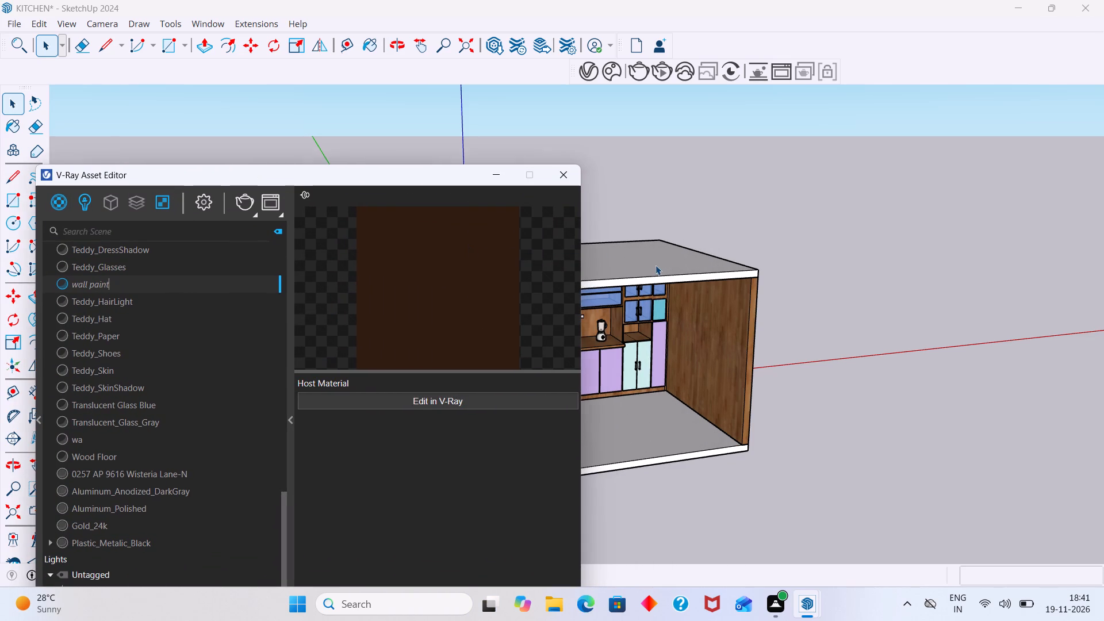
pyautogui.keyDown('shift'); pyautogui.moveTo(656, 266); pyautogui.dragTo(730, 276); pyautogui.keyUp('shift')
pyautogui.click(736, 223)
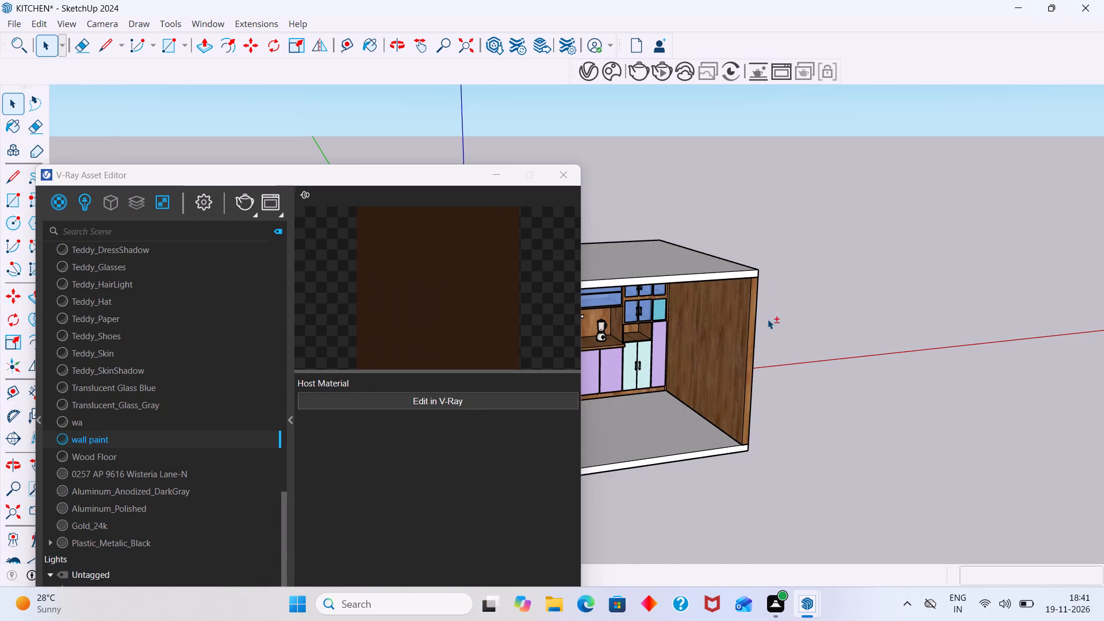
# Convert the wall paint host material to an editable V-Ray material.
pyautogui.keyDown('shift'); pyautogui.moveTo(768, 319); pyautogui.dragTo(1013, 335, button='middle'); pyautogui.keyUp('shift')
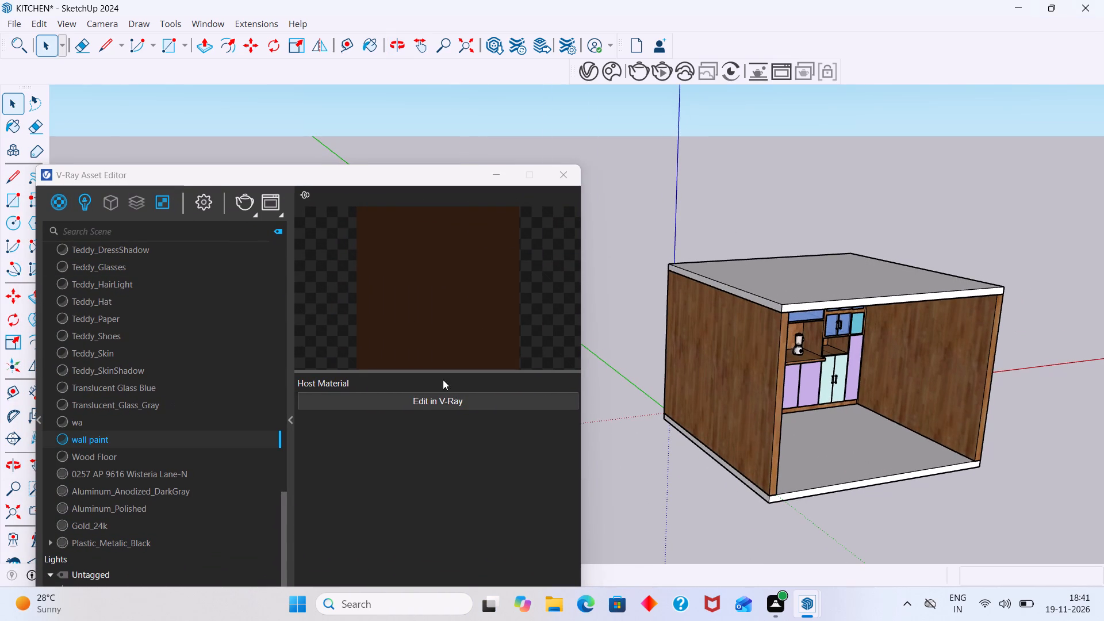
pyautogui.click(427, 402)
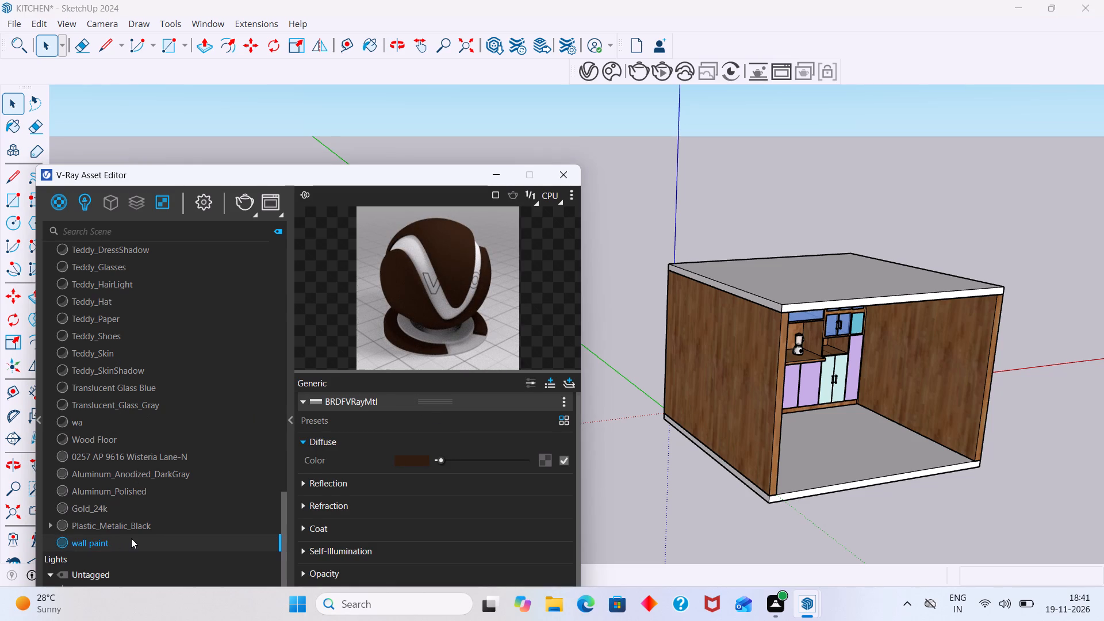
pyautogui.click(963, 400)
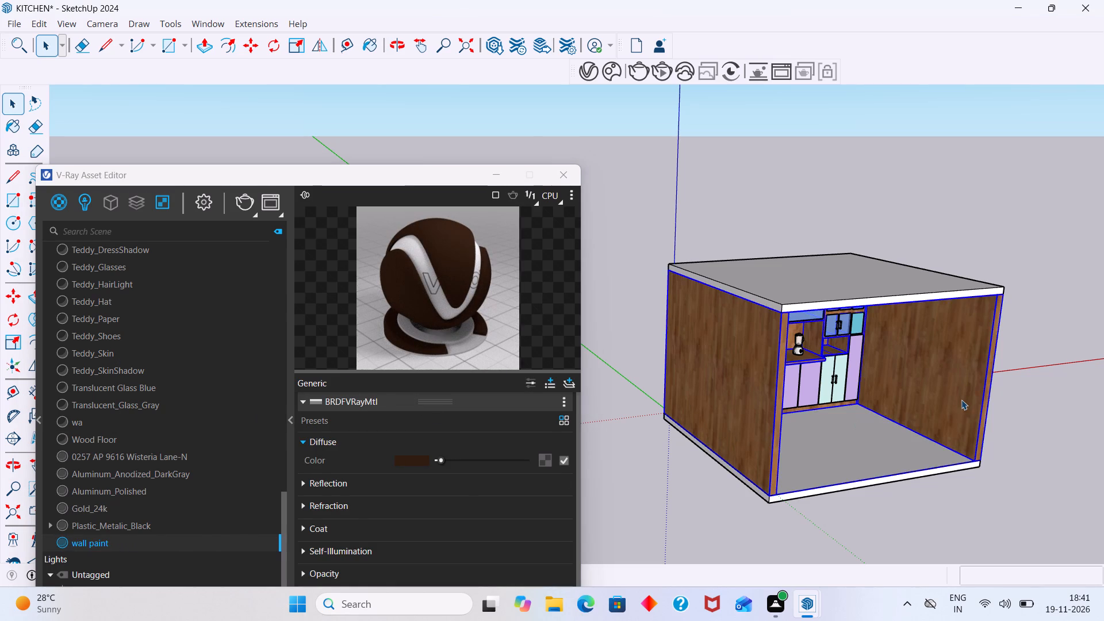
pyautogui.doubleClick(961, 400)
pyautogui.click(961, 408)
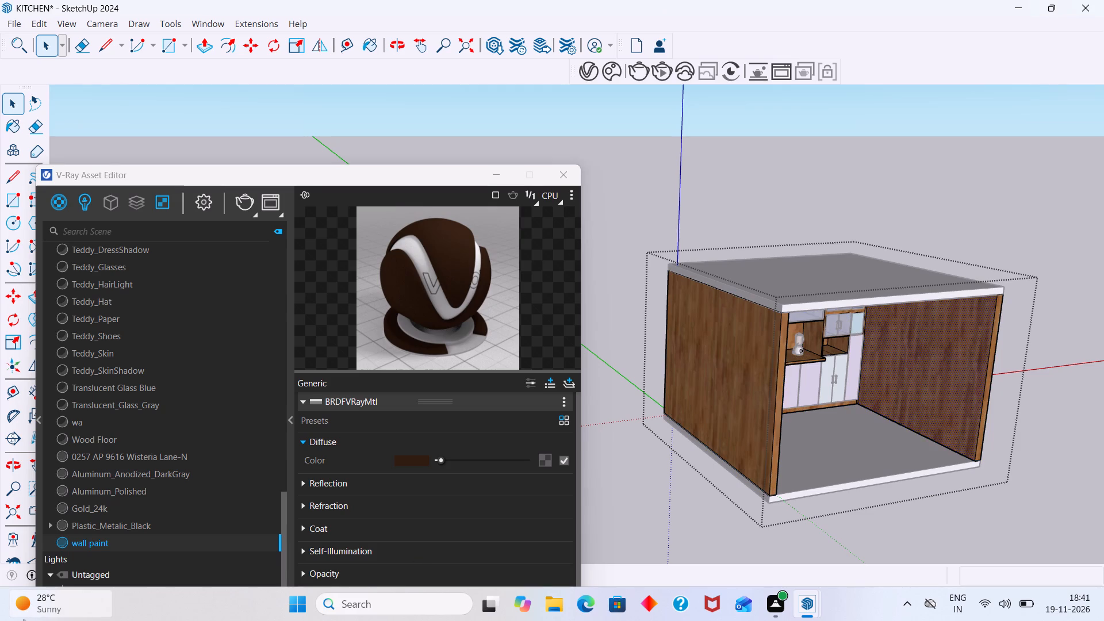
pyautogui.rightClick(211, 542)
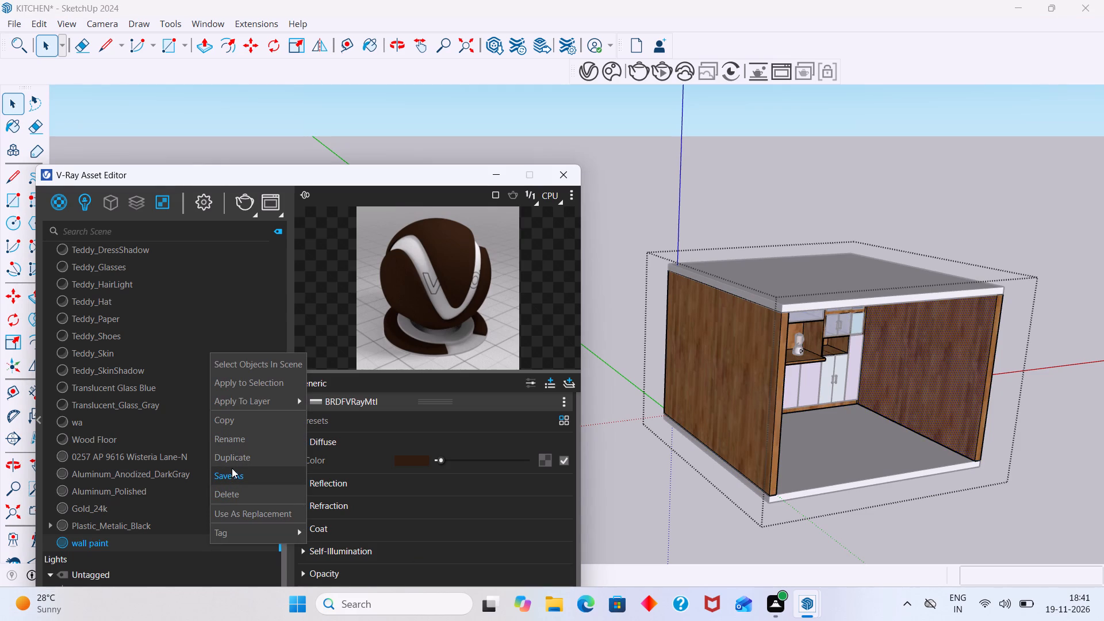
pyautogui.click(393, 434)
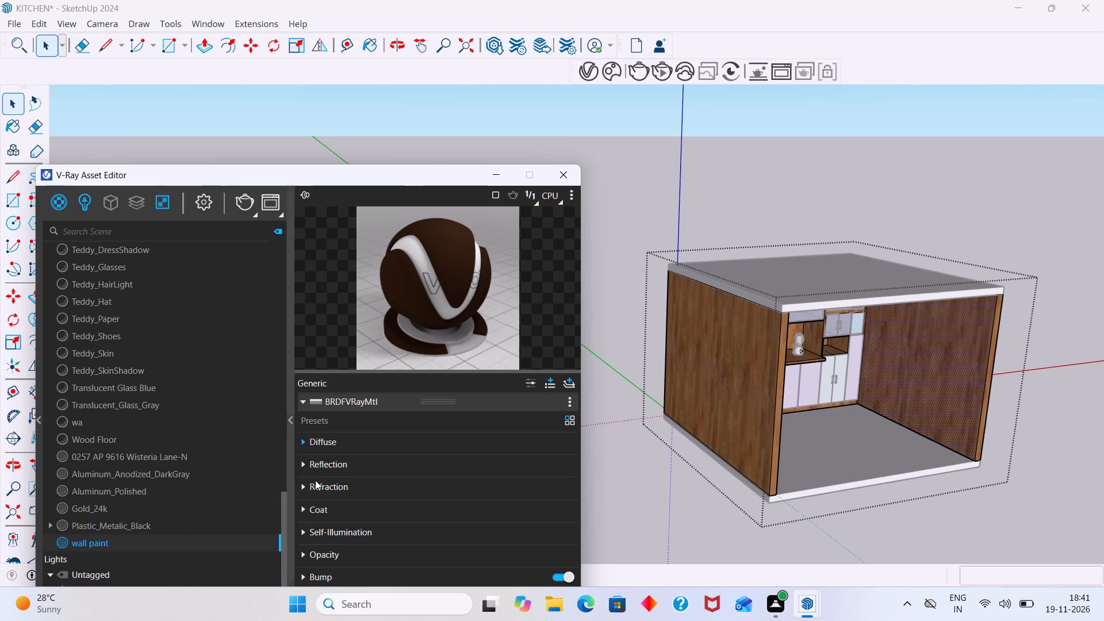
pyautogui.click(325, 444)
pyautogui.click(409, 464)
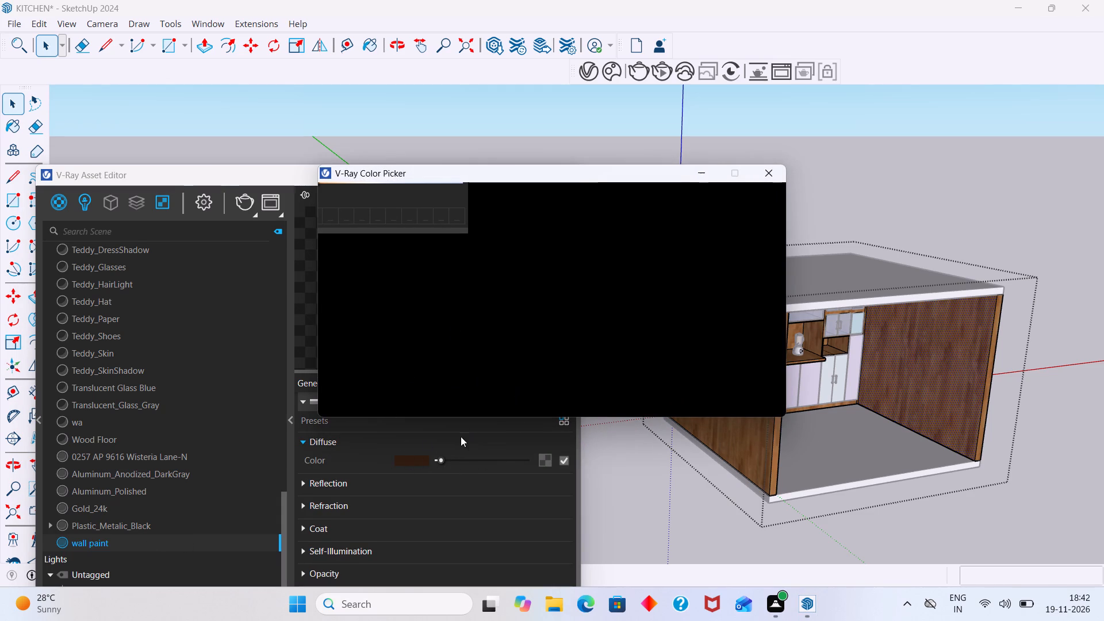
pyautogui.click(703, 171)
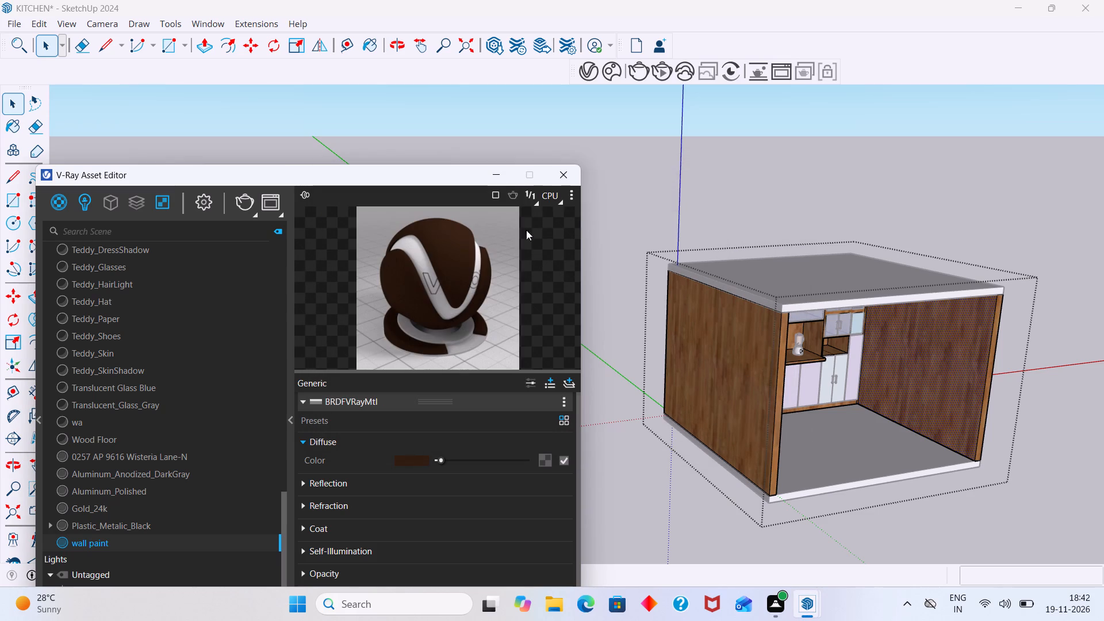
# Switch the wall paint material's preview scene to Wall.
pyautogui.click(572, 194)
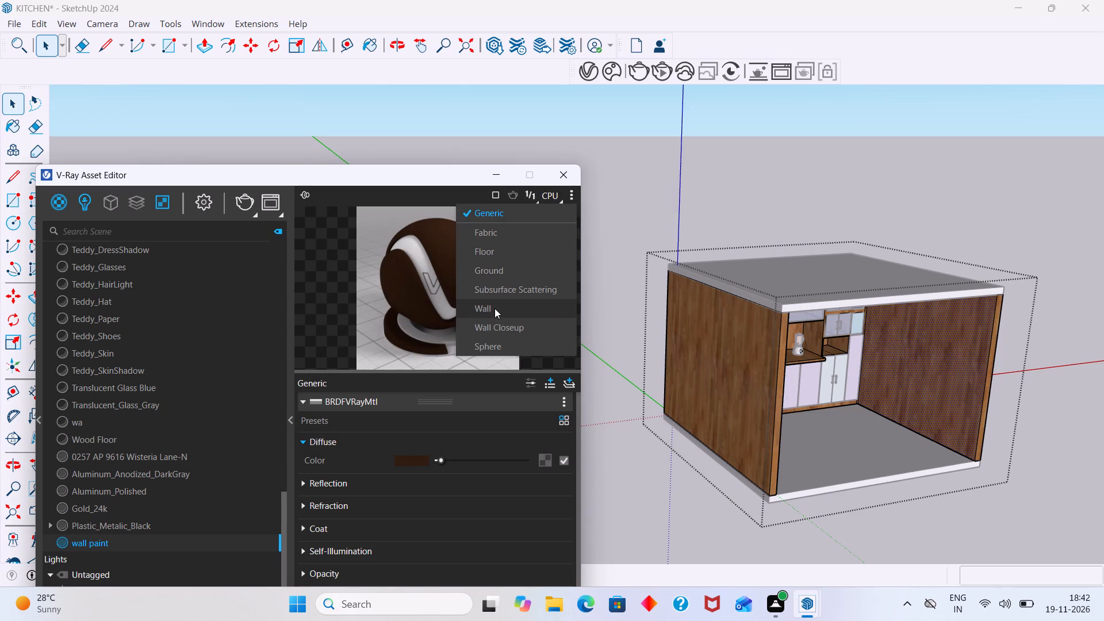
pyautogui.click(494, 308)
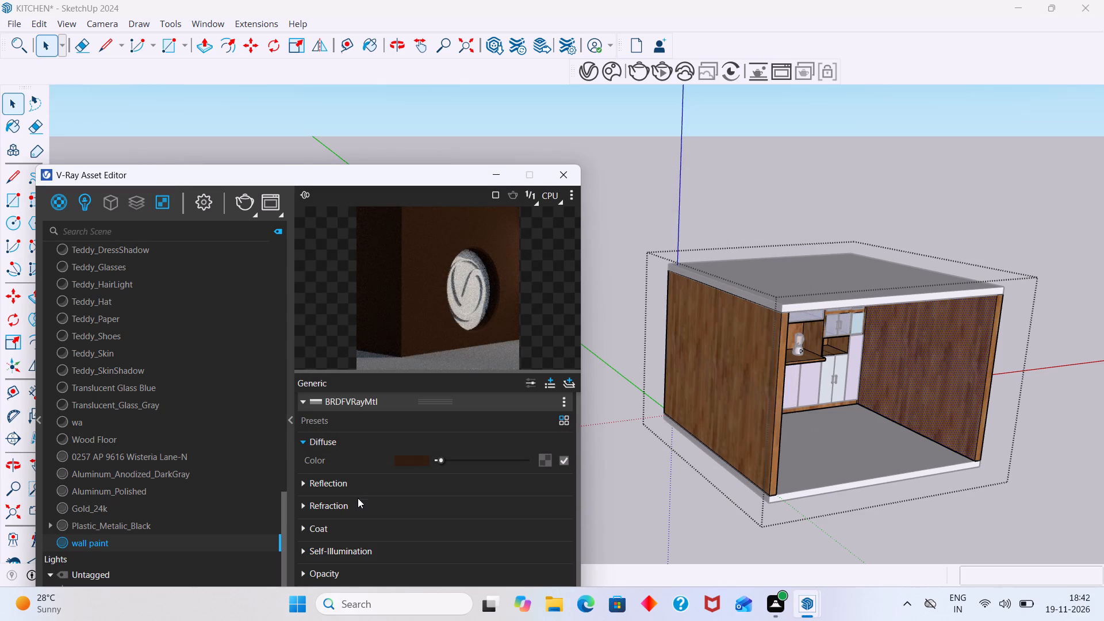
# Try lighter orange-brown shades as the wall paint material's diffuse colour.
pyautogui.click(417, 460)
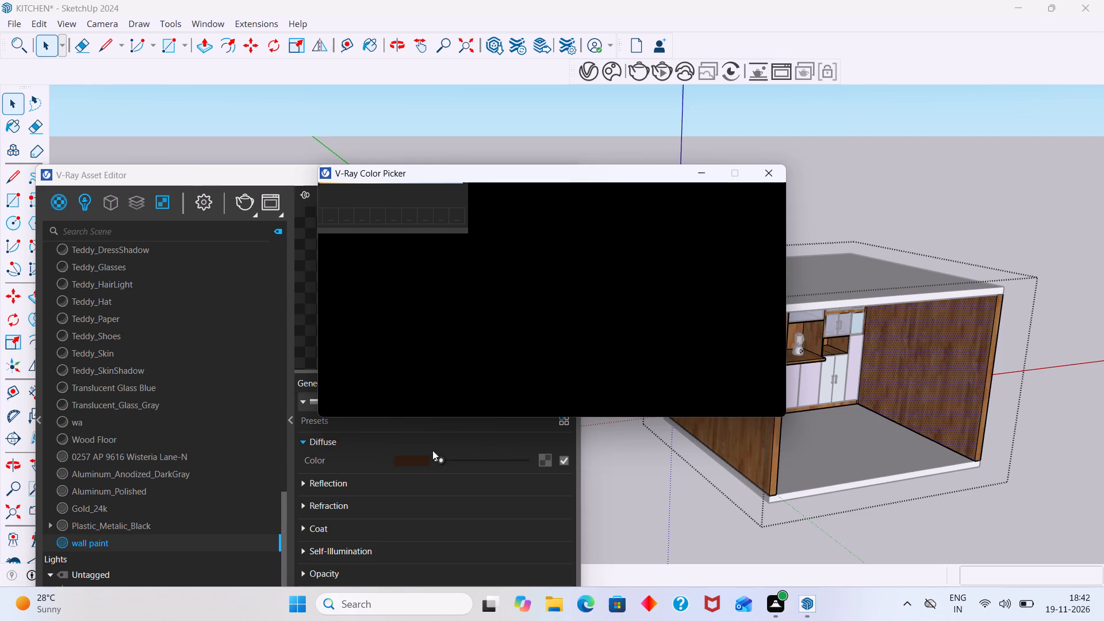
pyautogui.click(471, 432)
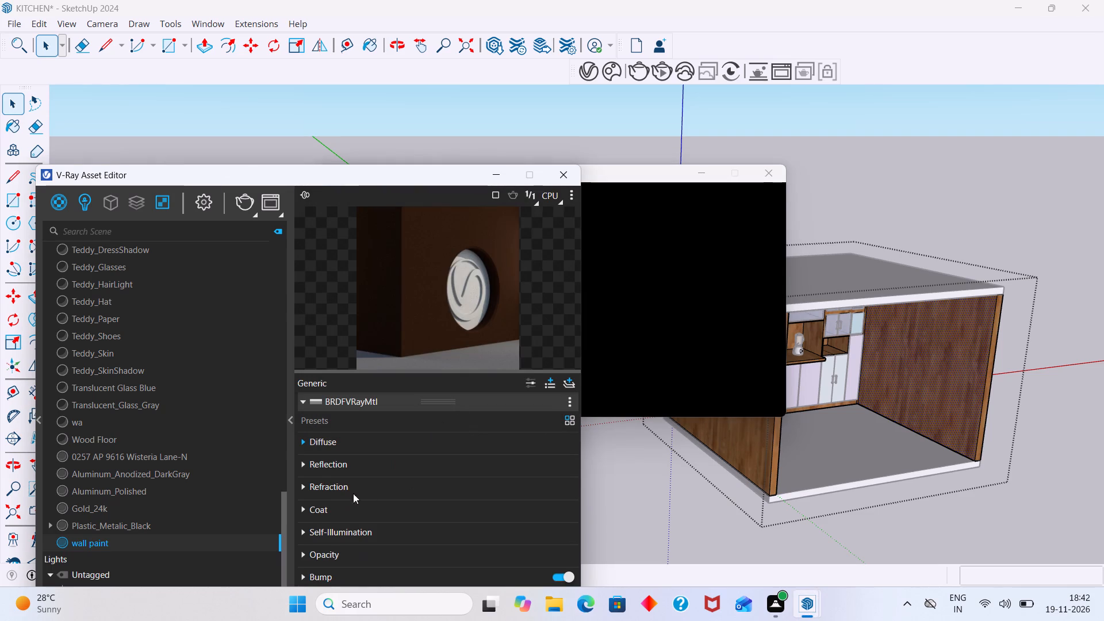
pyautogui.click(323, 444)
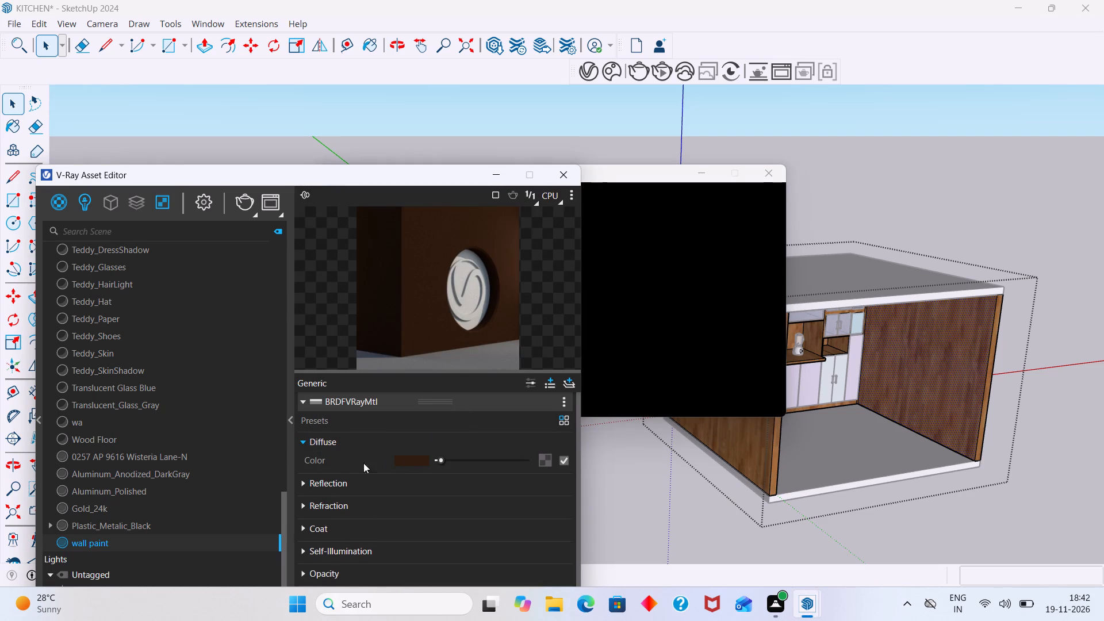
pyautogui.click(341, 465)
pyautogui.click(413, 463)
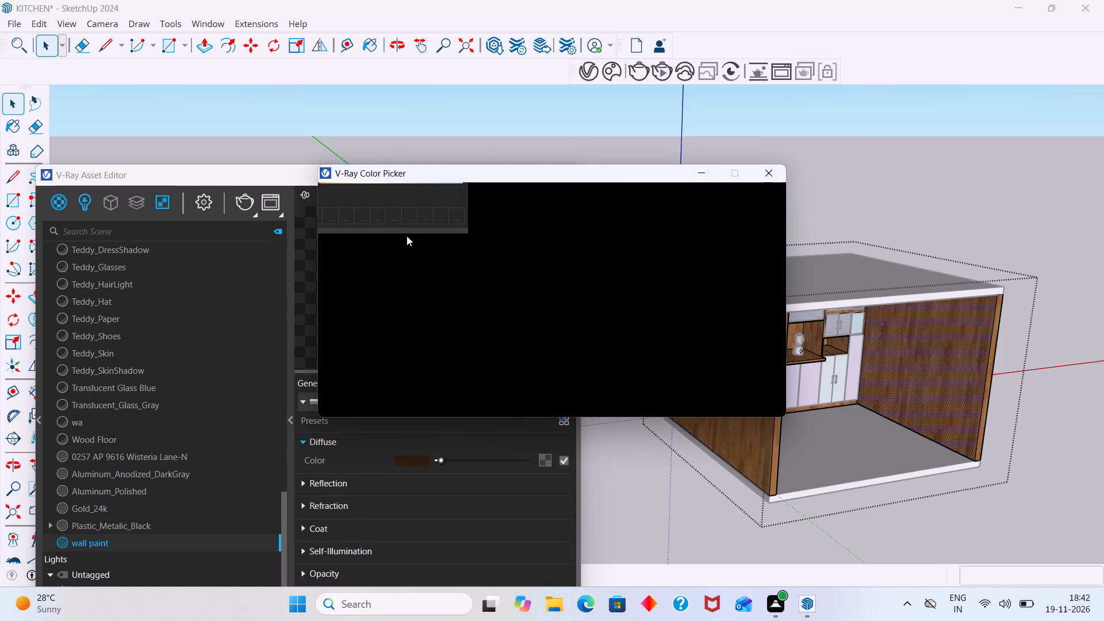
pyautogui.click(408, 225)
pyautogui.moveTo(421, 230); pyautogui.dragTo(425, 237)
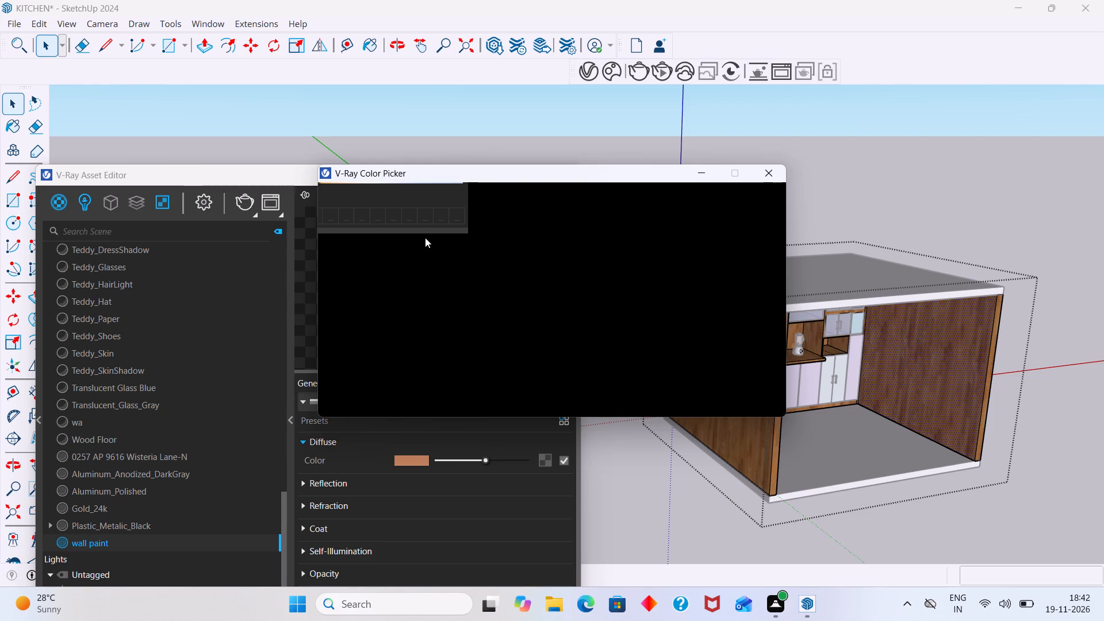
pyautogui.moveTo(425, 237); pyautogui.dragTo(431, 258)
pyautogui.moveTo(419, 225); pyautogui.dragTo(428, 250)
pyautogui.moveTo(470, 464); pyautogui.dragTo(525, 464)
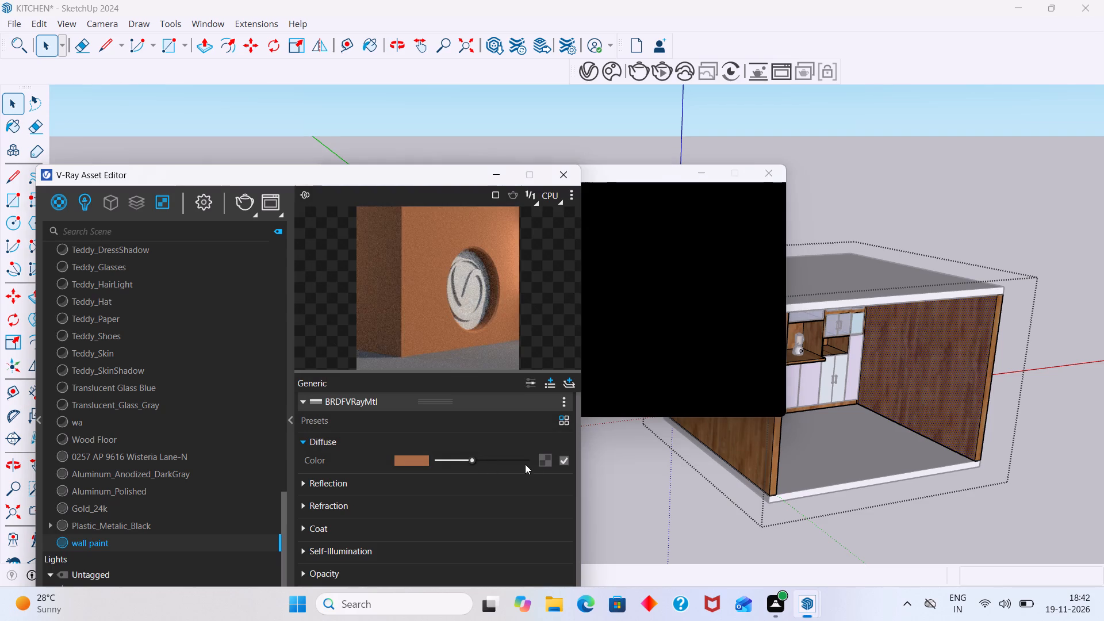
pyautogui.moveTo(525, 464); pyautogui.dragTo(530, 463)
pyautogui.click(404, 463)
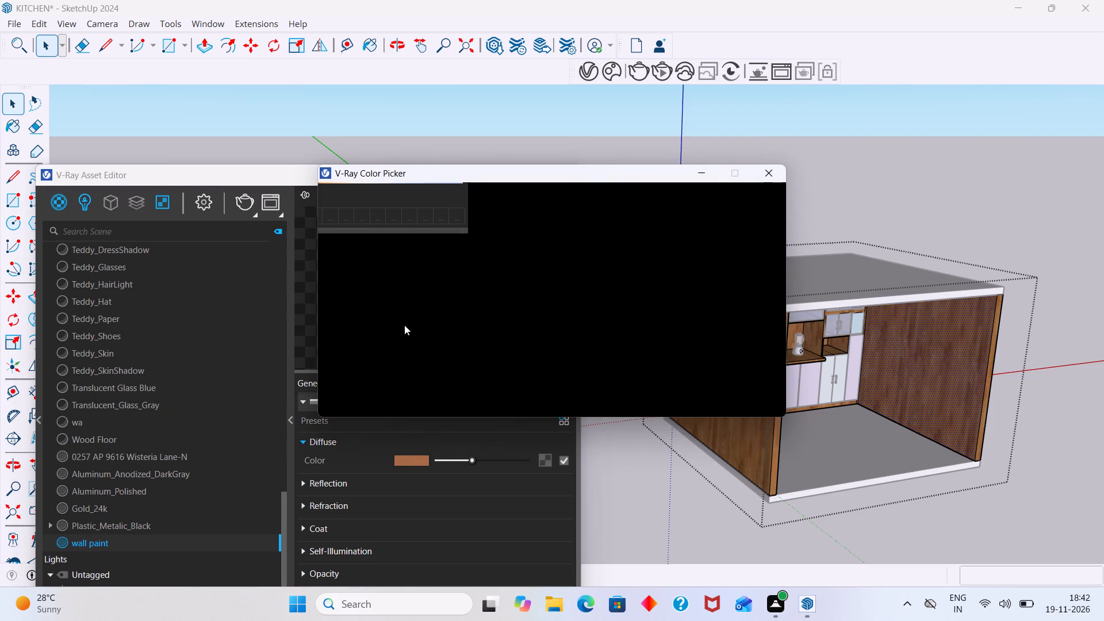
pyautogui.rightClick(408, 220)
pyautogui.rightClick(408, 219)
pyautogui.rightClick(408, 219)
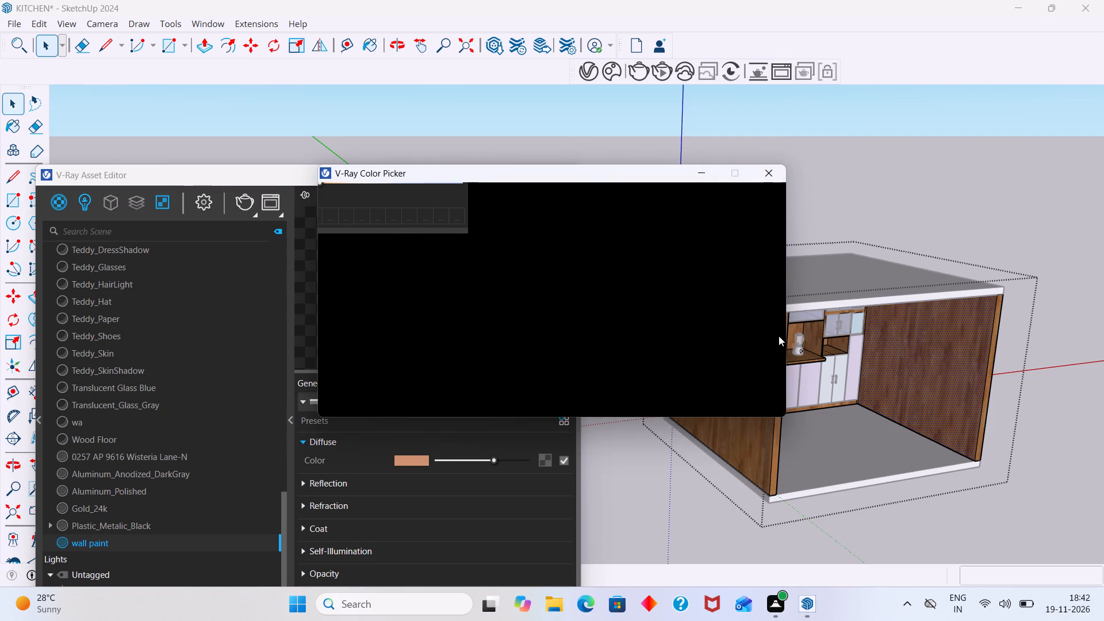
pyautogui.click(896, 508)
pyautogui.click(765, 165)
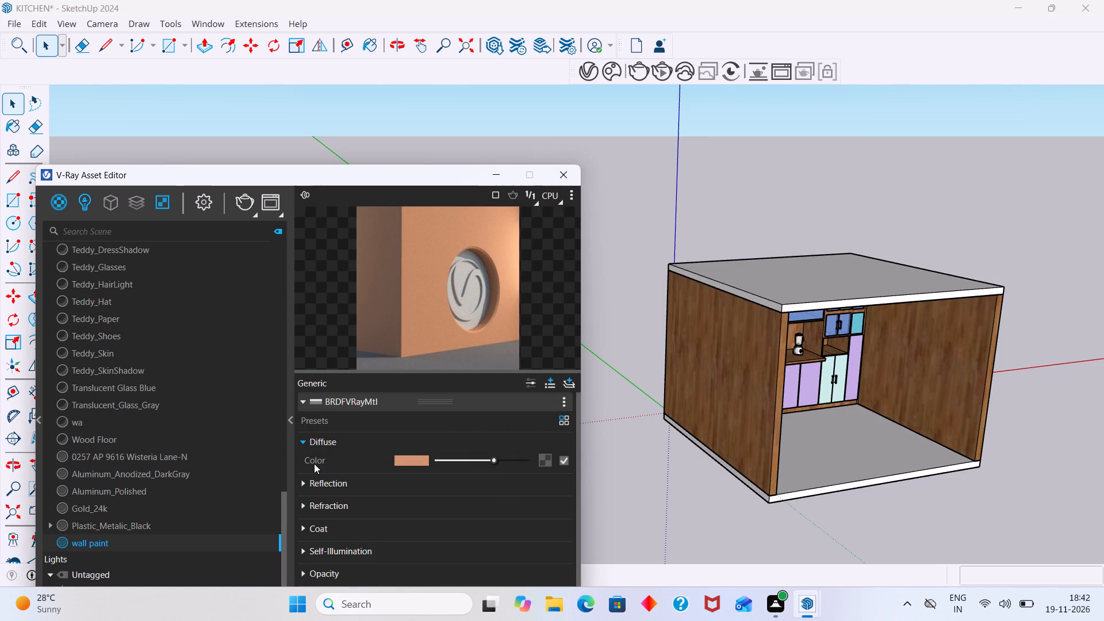
# Set the wall paint material's diffuse colour to a pale peach-pink shade using the V-Ray Color Picker.
pyautogui.click(395, 463)
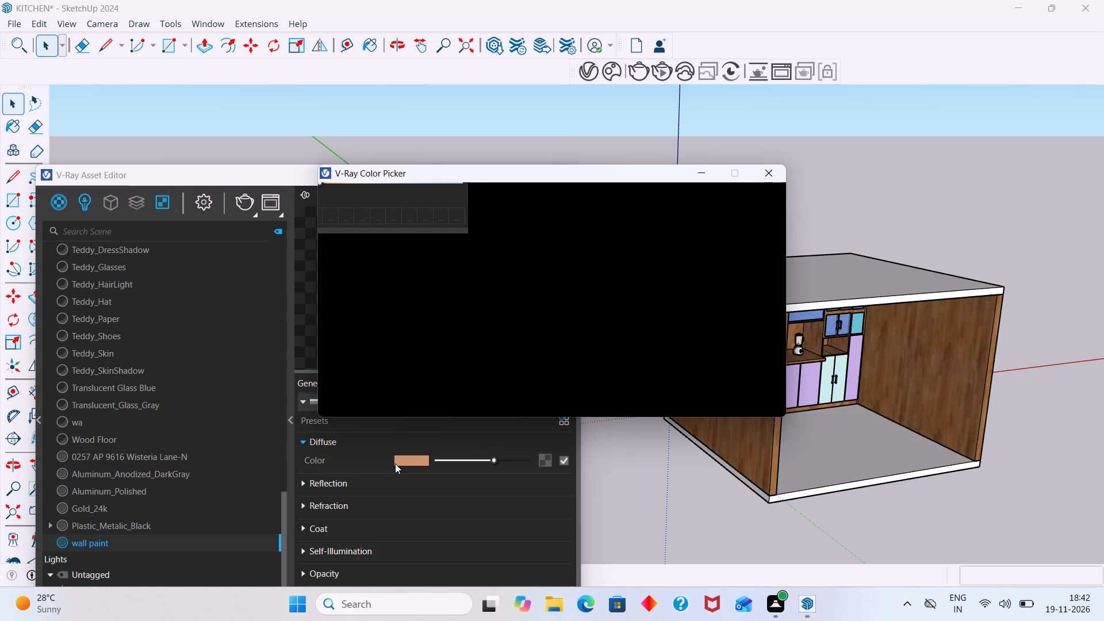
pyautogui.moveTo(374, 175); pyautogui.dragTo(611, 177)
pyautogui.click(600, 221)
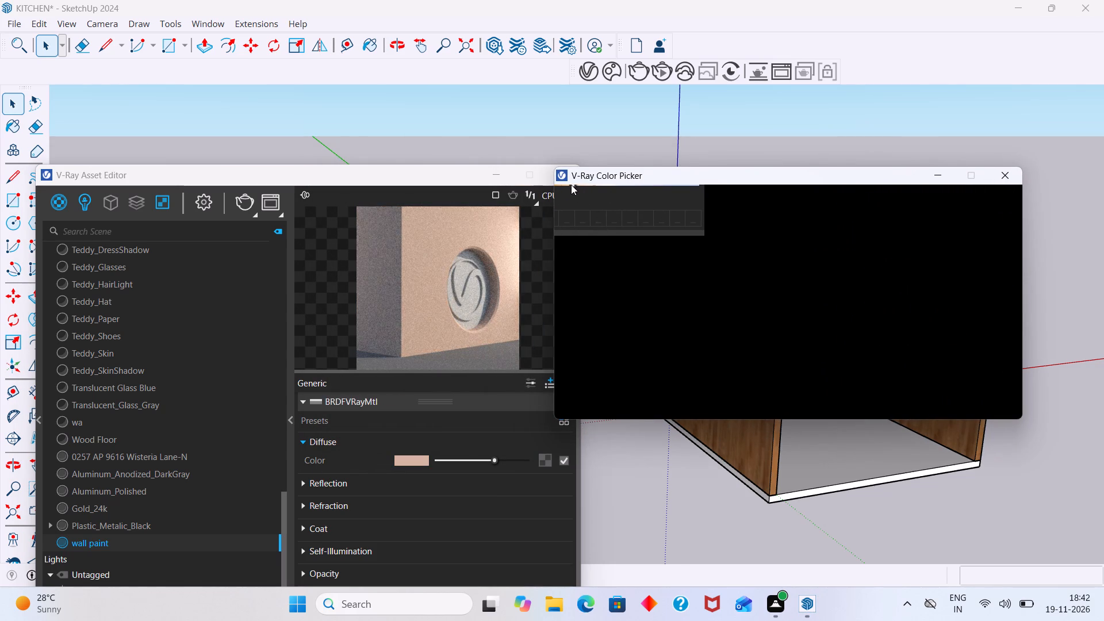
pyautogui.moveTo(571, 185); pyautogui.dragTo(632, 202)
pyautogui.moveTo(597, 236); pyautogui.dragTo(593, 186)
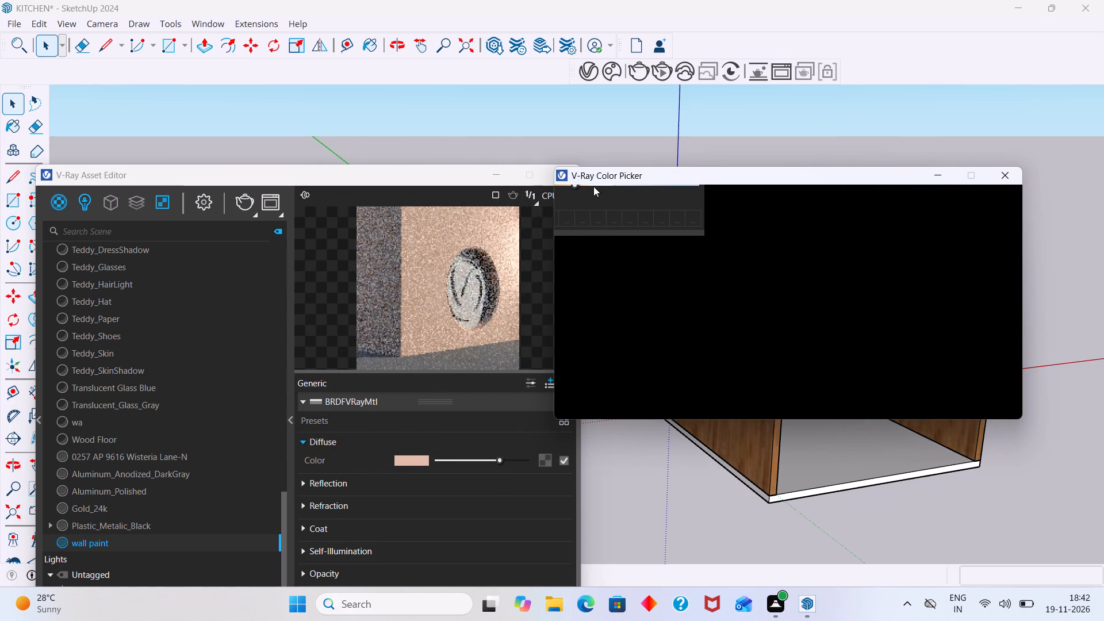
pyautogui.moveTo(593, 186); pyautogui.dragTo(503, 177)
pyautogui.moveTo(595, 187); pyautogui.dragTo(639, 187)
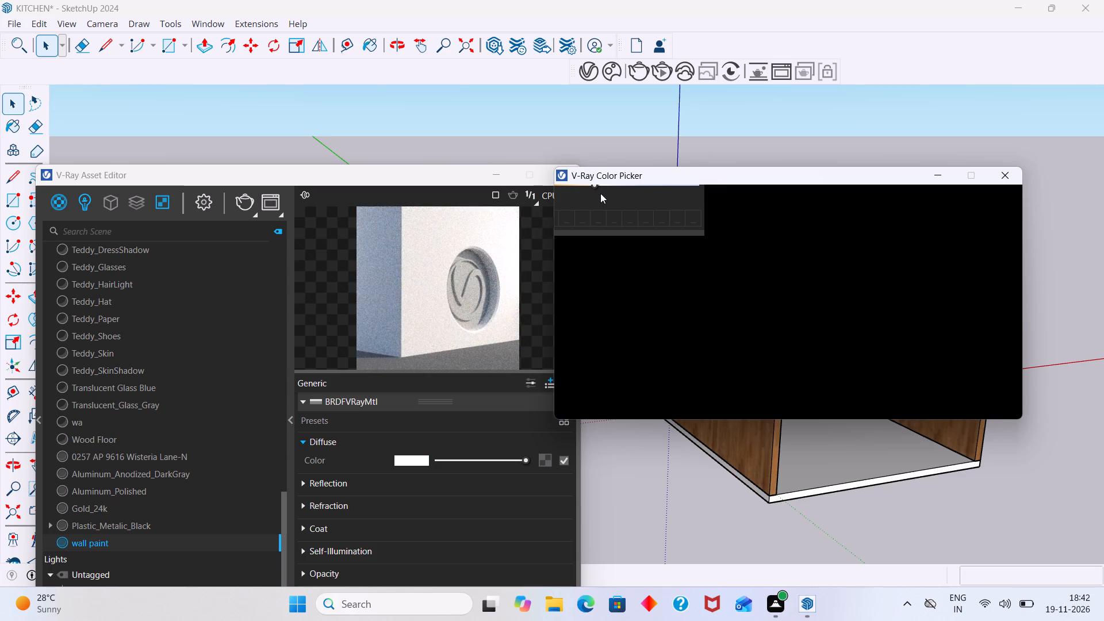
pyautogui.click(615, 183)
pyautogui.click(591, 195)
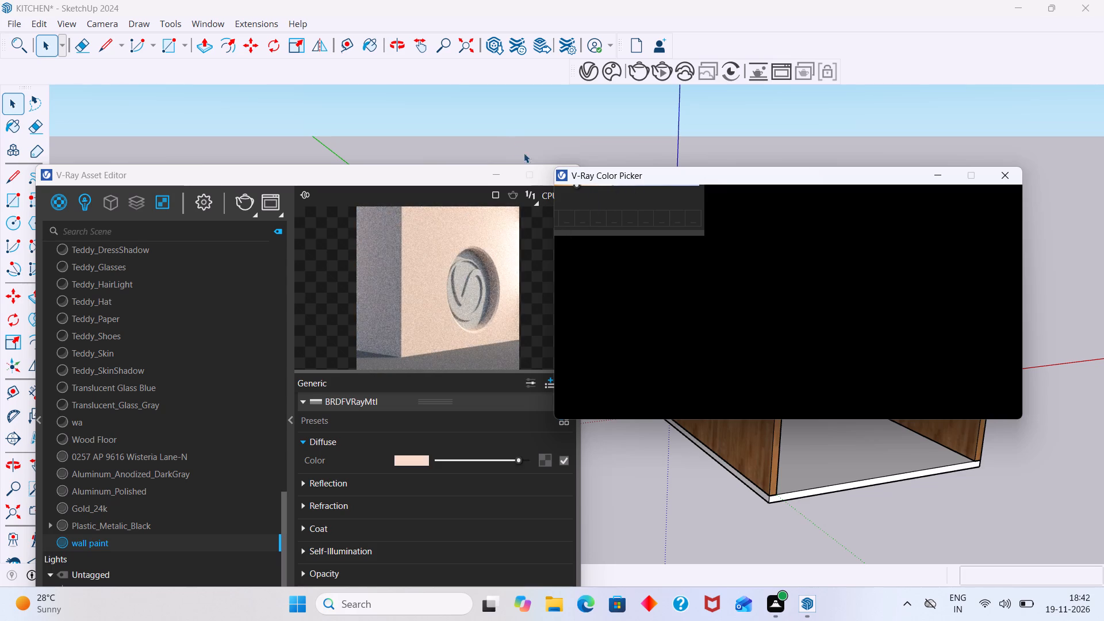
pyautogui.click(504, 137)
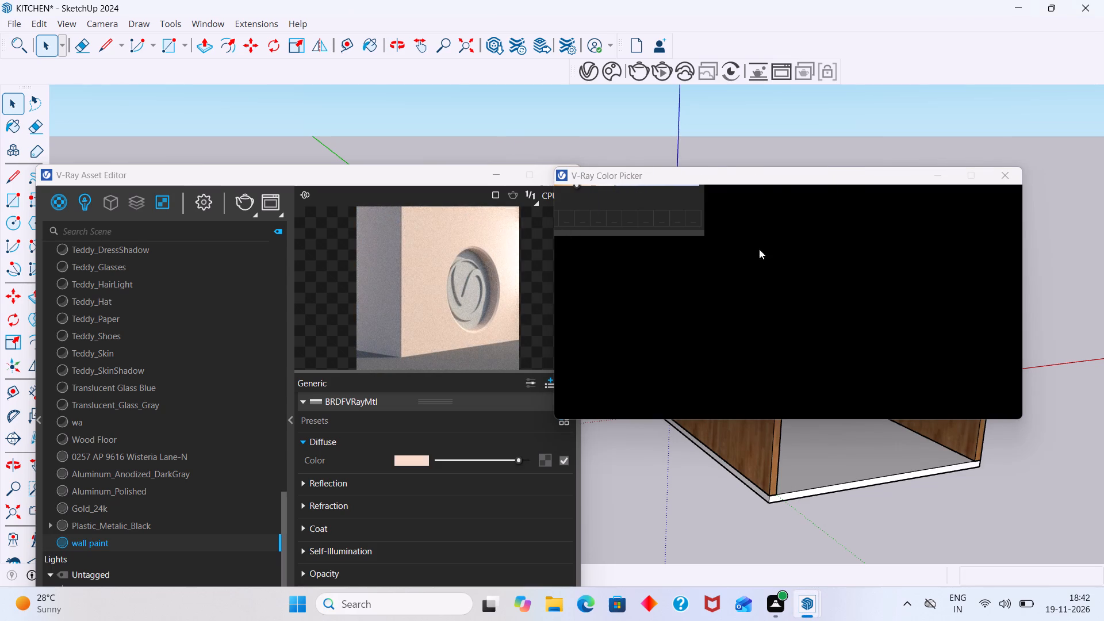
pyautogui.click(1011, 171)
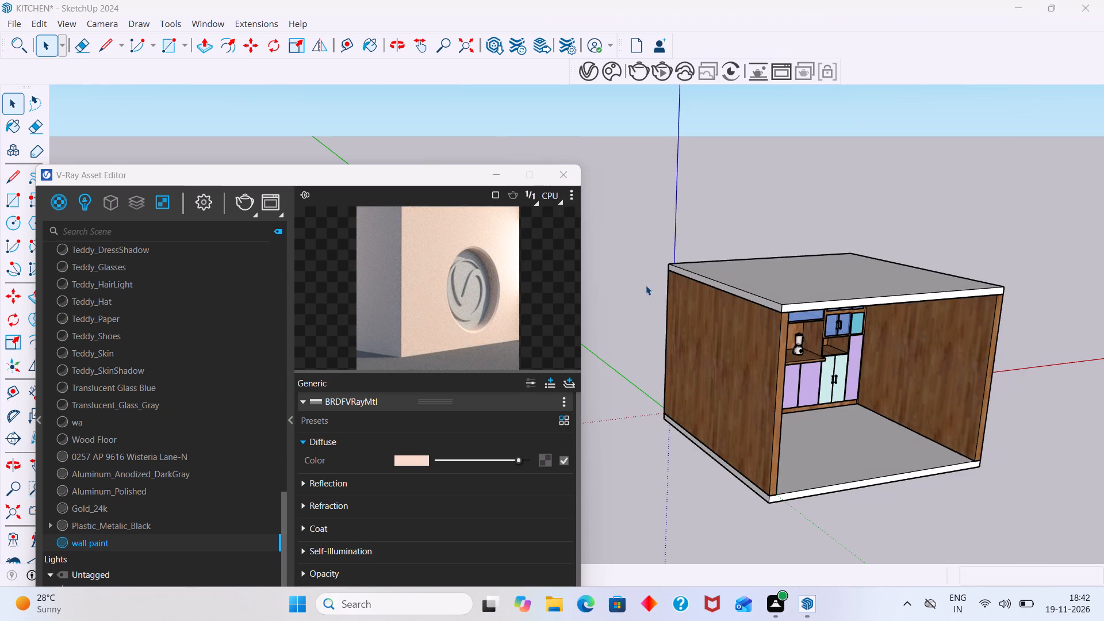
# Apply the wall paint material to the inner face of the right side wall, inside its group.
pyautogui.scroll(-3, 462, 427)
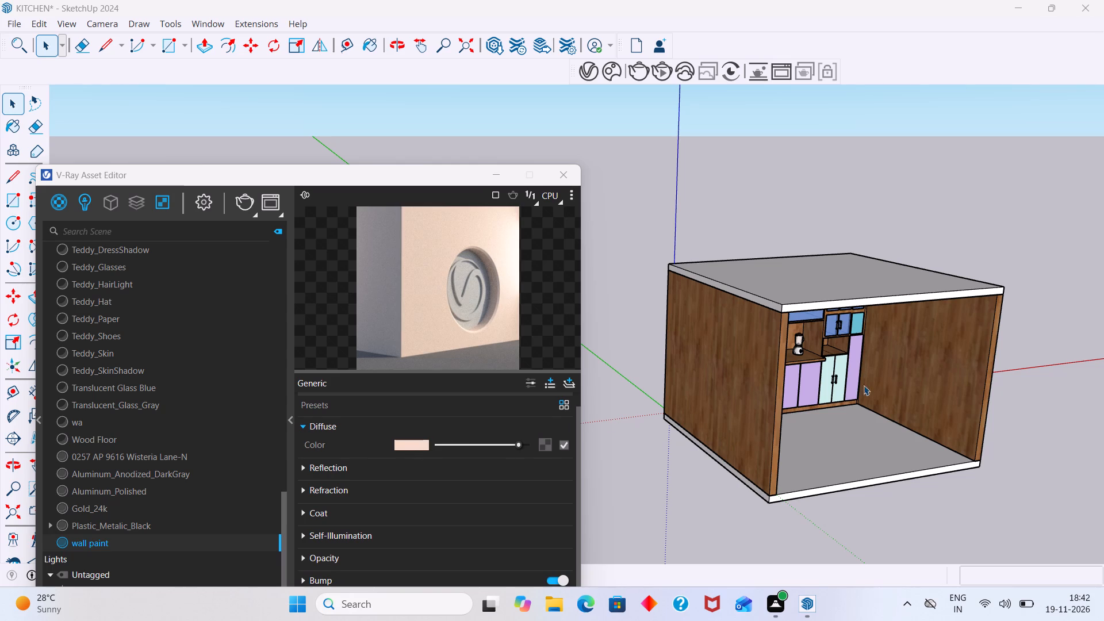
pyautogui.click(946, 375)
pyautogui.doubleClick(945, 377)
pyautogui.click(954, 390)
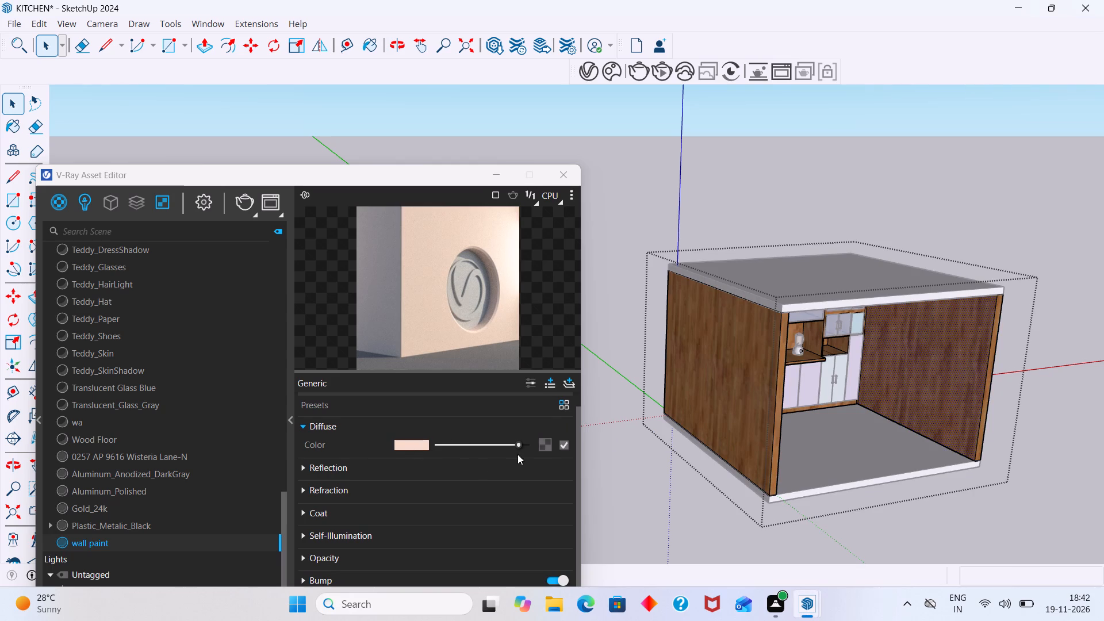
pyautogui.rightClick(180, 547)
pyautogui.click(201, 385)
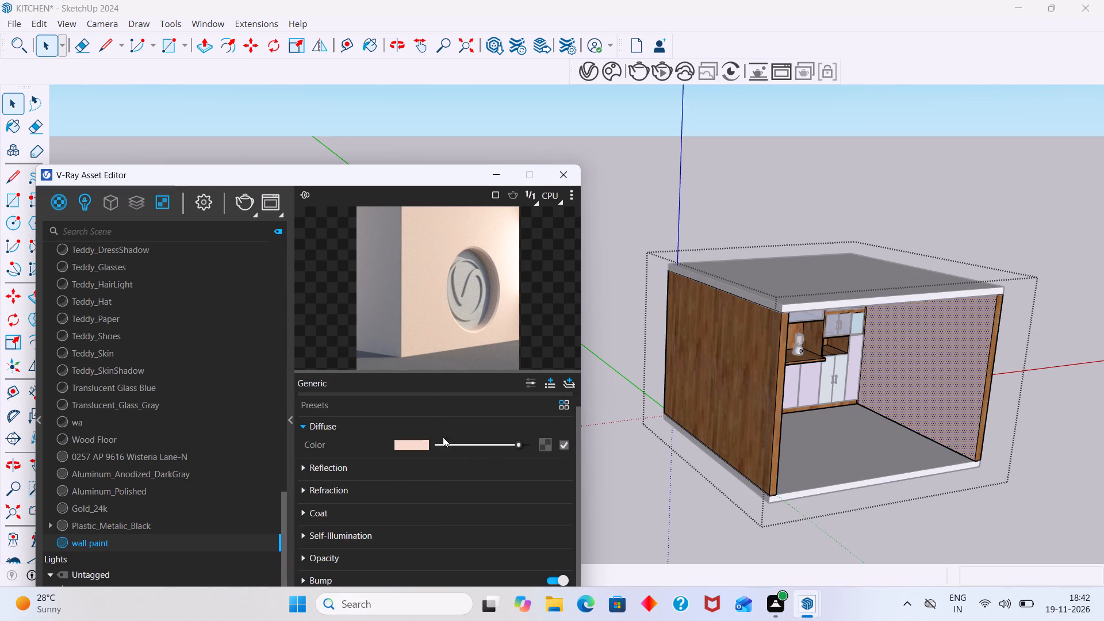
# Apply the wall paint material to the outer face of the left side wall.
pyautogui.scroll(3, 926, 394)
pyautogui.moveTo(935, 393); pyautogui.dragTo(807, 389, button='middle')
pyautogui.scroll(1, 892, 394)
pyautogui.scroll(-7, 752, 419)
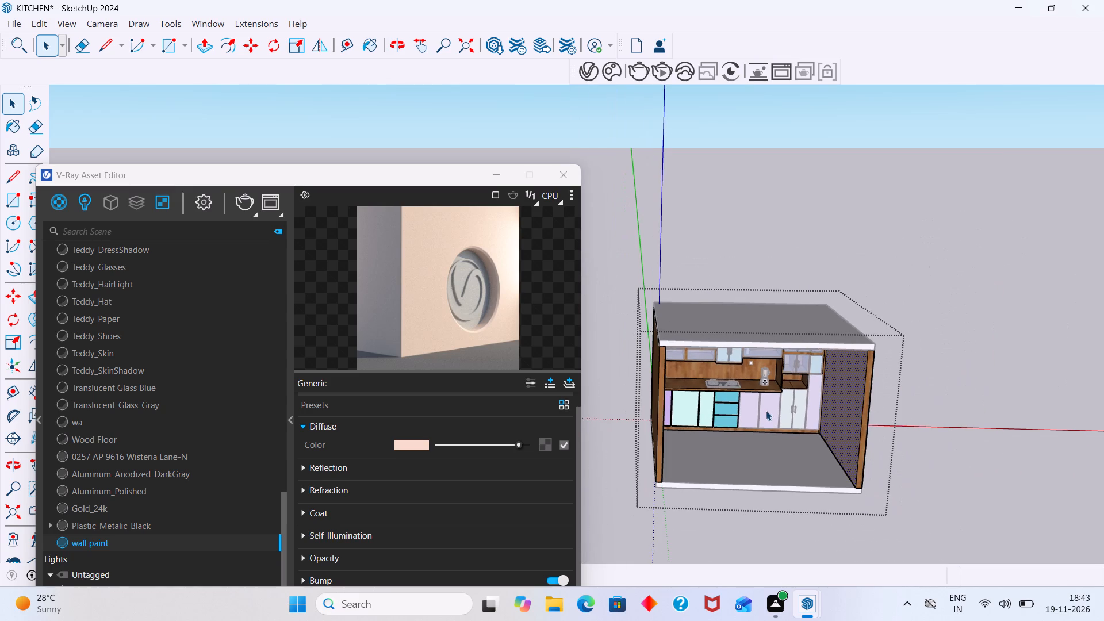
pyautogui.moveTo(761, 411); pyautogui.dragTo(850, 386, button='middle')
pyautogui.moveTo(852, 390); pyautogui.dragTo(953, 396, button='middle')
pyautogui.scroll(8, 819, 401)
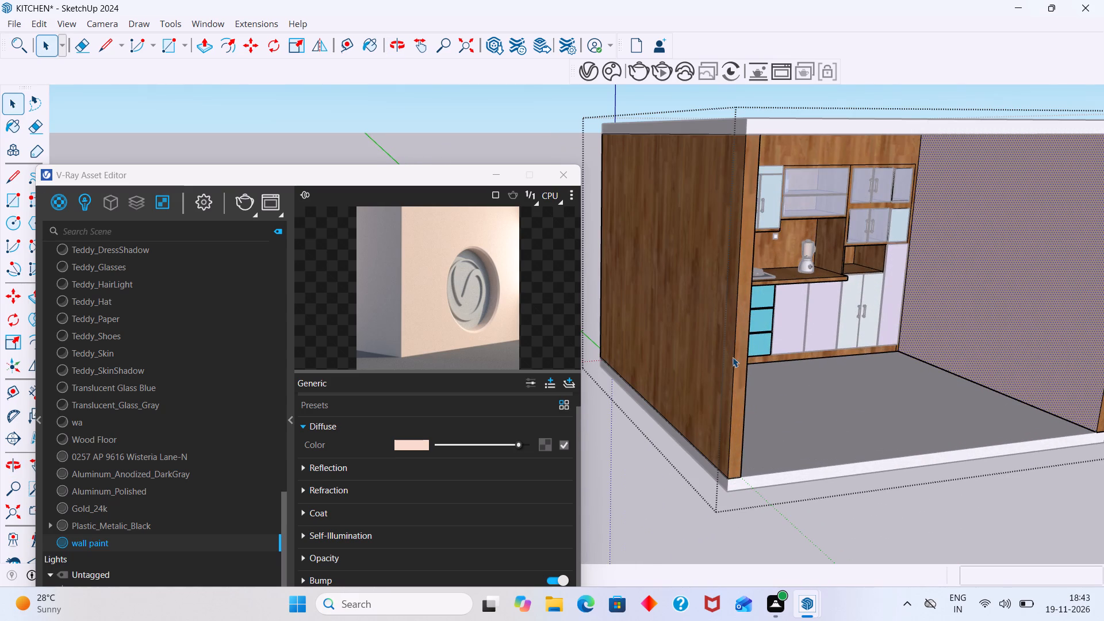
pyautogui.click(720, 348)
pyautogui.rightClick(171, 546)
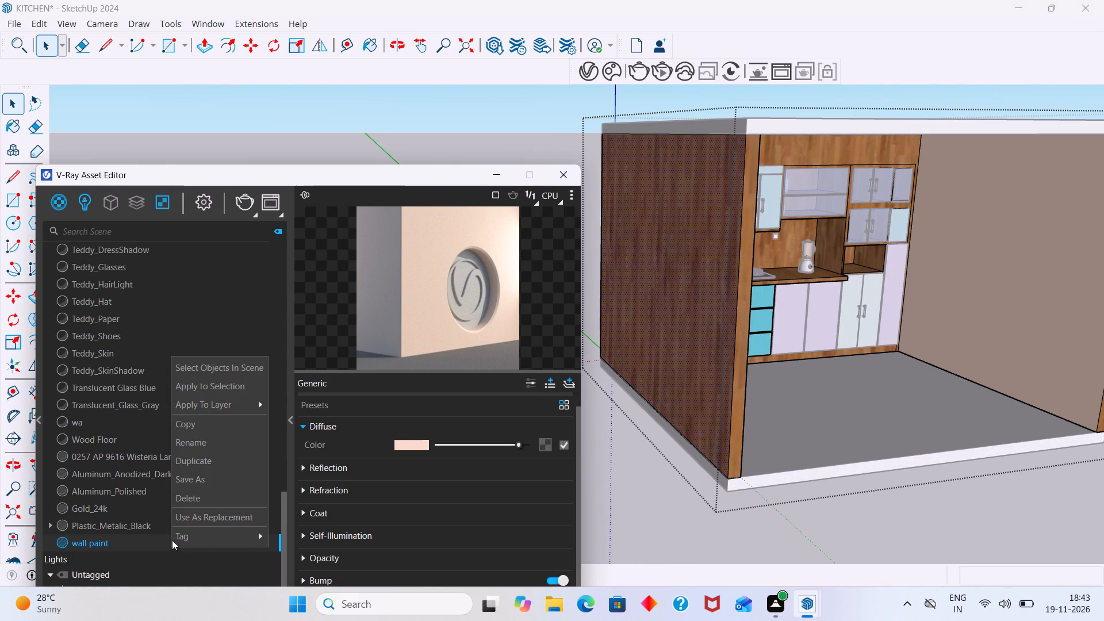
pyautogui.click(198, 393)
# Apply the wall paint material to the inner face of the left side wall, beside the hob counter.
pyautogui.scroll(-6, 773, 404)
pyautogui.moveTo(799, 404); pyautogui.dragTo(667, 404, button='middle')
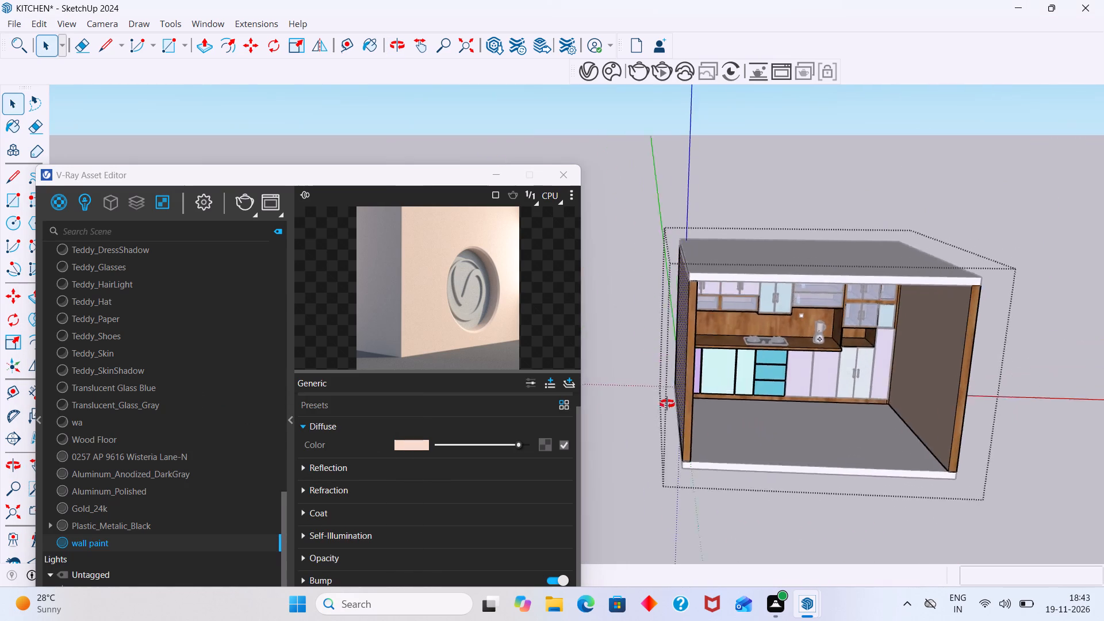
pyautogui.moveTo(667, 404); pyautogui.dragTo(584, 411, button='middle')
pyautogui.scroll(5, 642, 406)
pyautogui.click(616, 394)
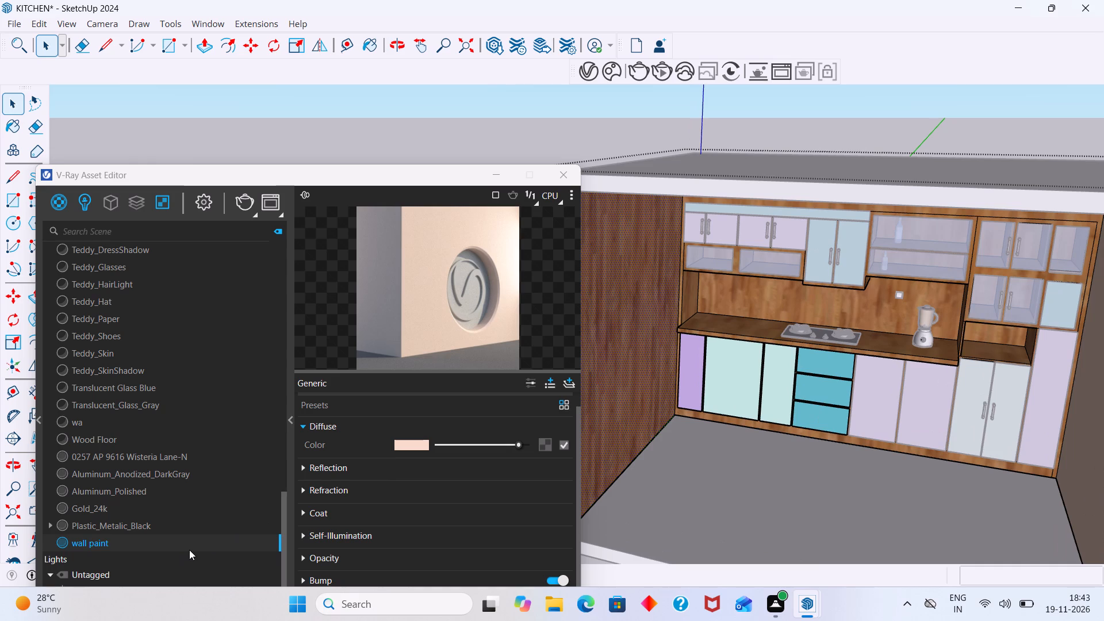
pyautogui.rightClick(189, 550)
pyautogui.click(239, 396)
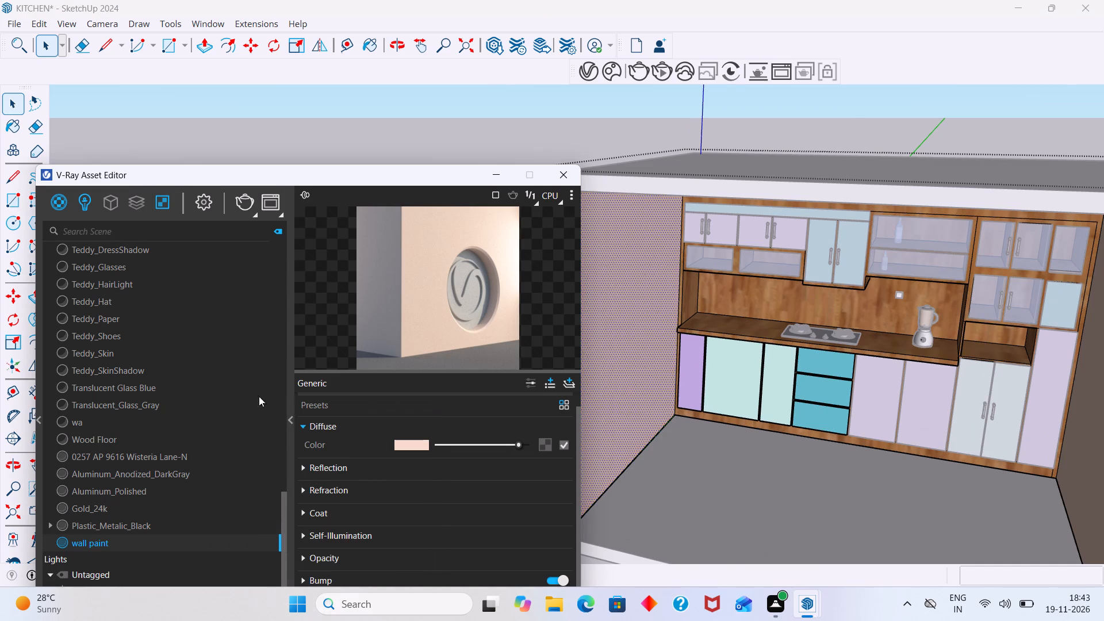
# Apply the wall paint material to the front edge face of the left side wall.
pyautogui.scroll(-16, 418, 419)
pyautogui.moveTo(787, 455); pyautogui.dragTo(919, 453, button='middle')
pyautogui.scroll(2, 702, 423)
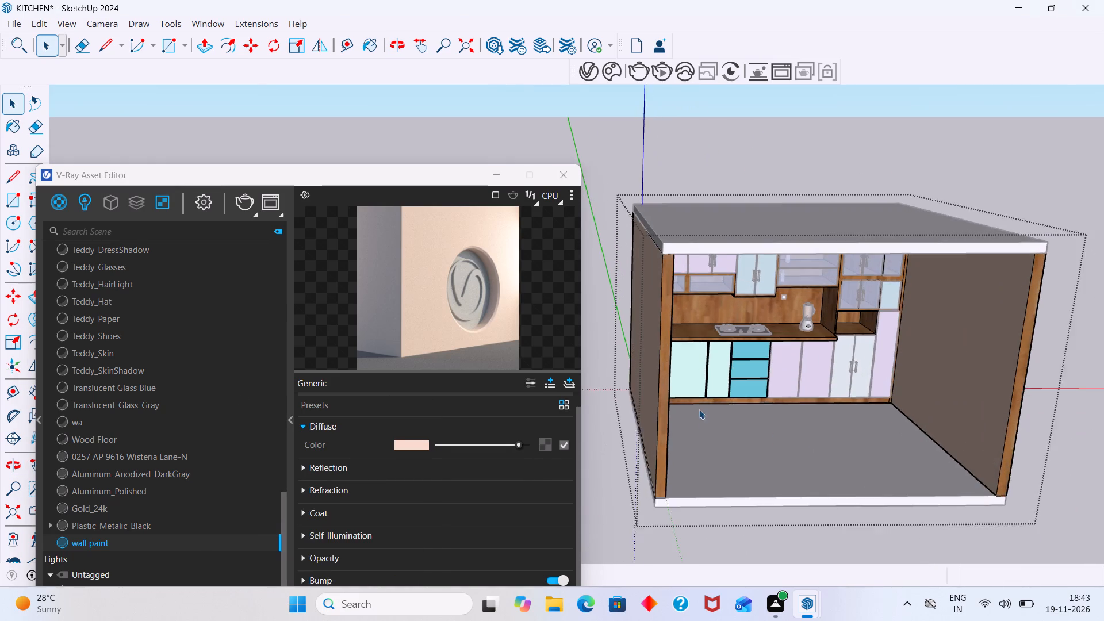
pyautogui.scroll(3, 699, 409)
pyautogui.keyDown('shift'); pyautogui.moveTo(673, 408); pyautogui.dragTo(757, 402, button='middle'); pyautogui.keyUp('shift')
pyautogui.scroll(12, 758, 402)
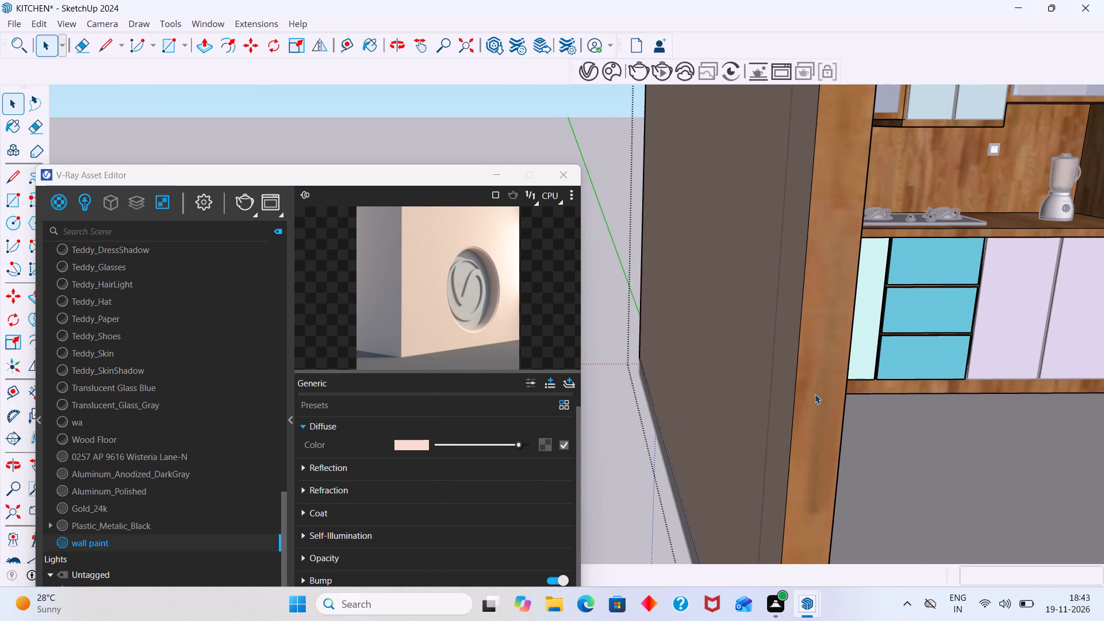
pyautogui.click(816, 393)
pyautogui.rightClick(166, 541)
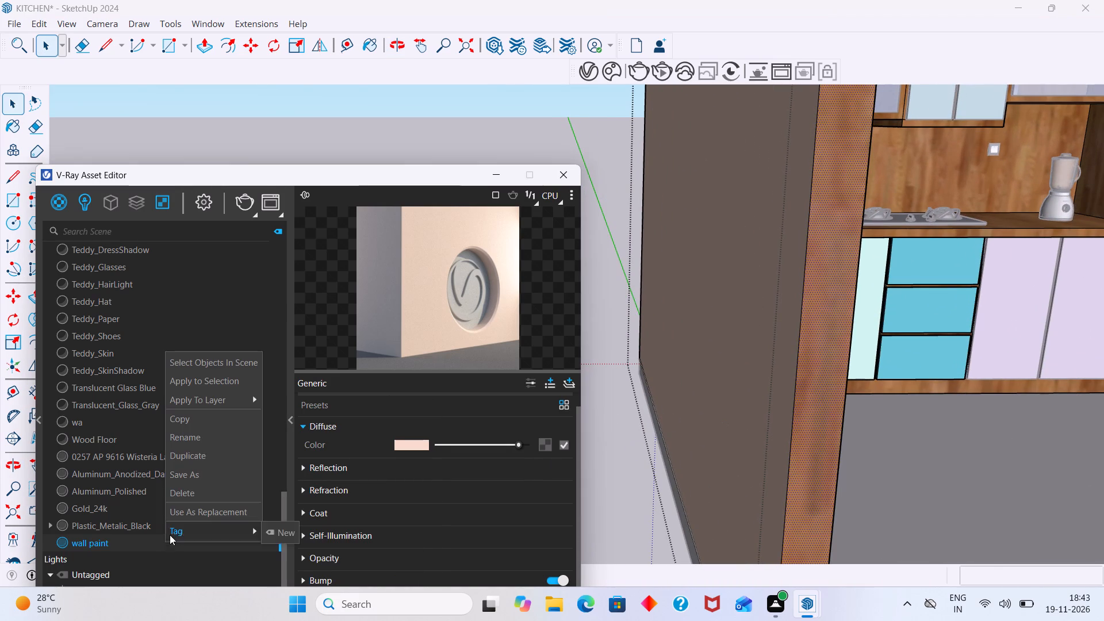
pyautogui.click(209, 383)
# Apply the wall paint material to the outer face of the right side wall and leave the group.
pyautogui.scroll(-11, 715, 369)
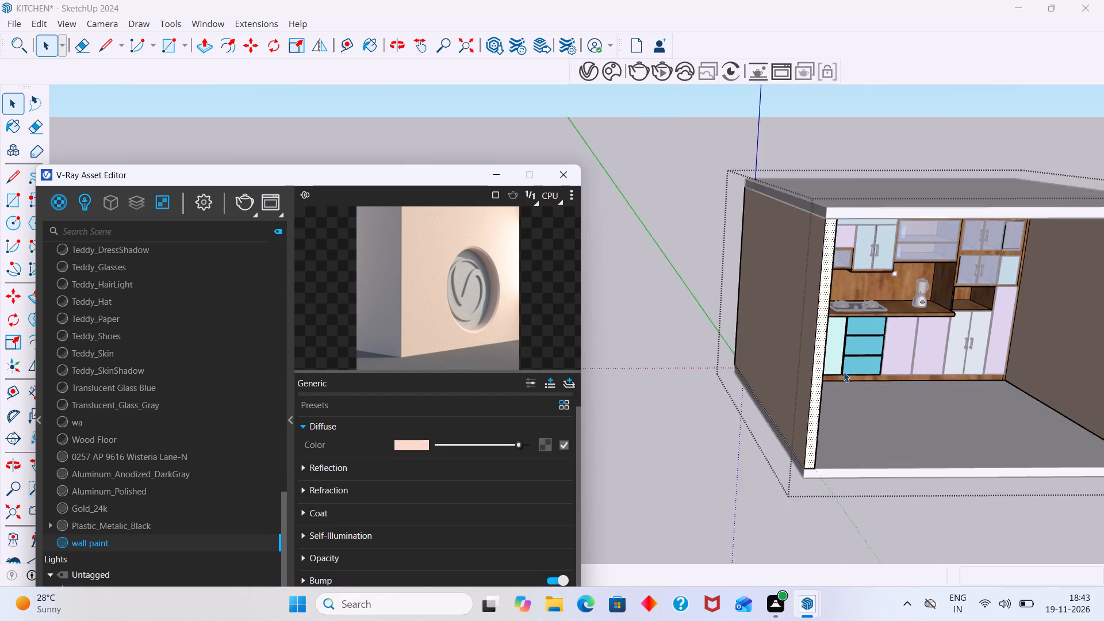
pyautogui.scroll(-1, 844, 372)
pyautogui.moveTo(862, 396); pyautogui.dragTo(629, 362, button='middle')
pyautogui.scroll(3, 737, 366)
pyautogui.scroll(-14, 750, 367)
pyautogui.scroll(2, 840, 392)
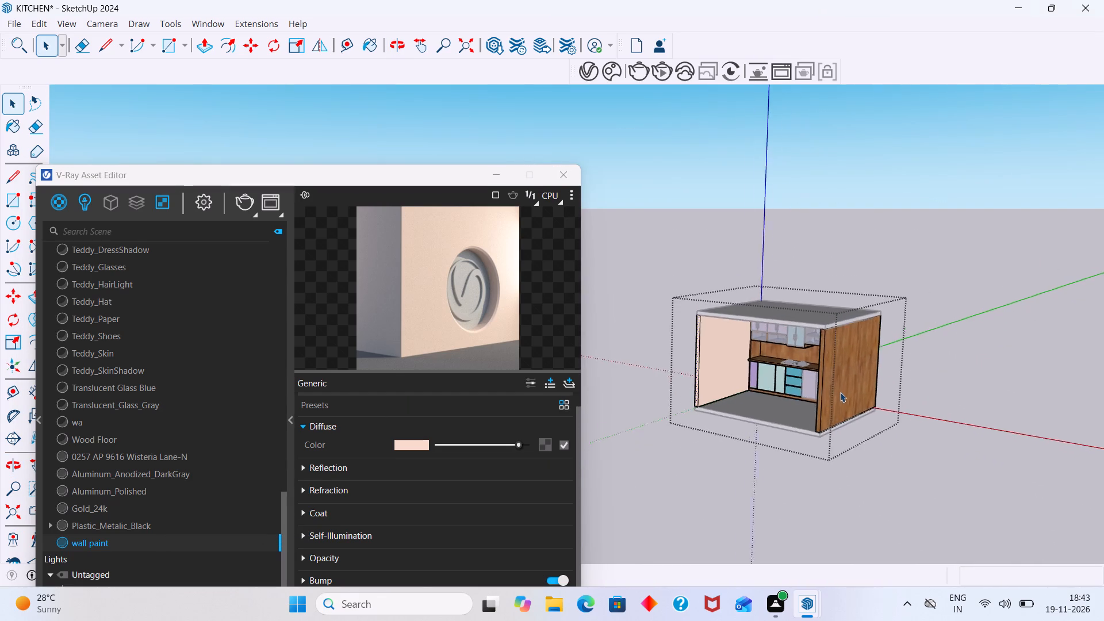
pyautogui.scroll(6, 840, 392)
pyautogui.click(834, 385)
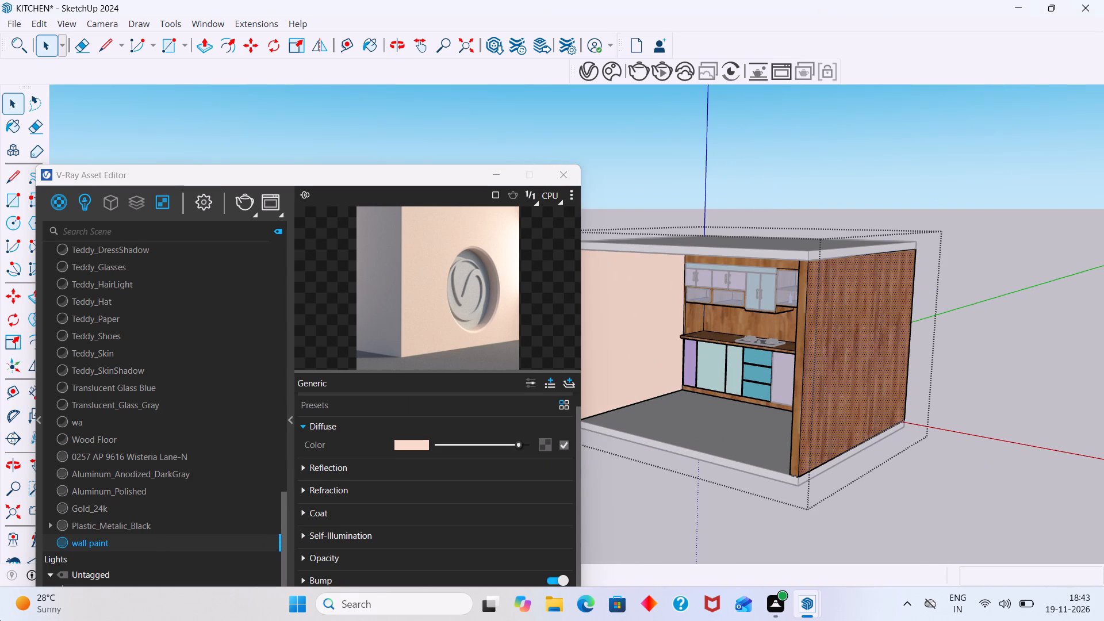
pyautogui.rightClick(134, 540)
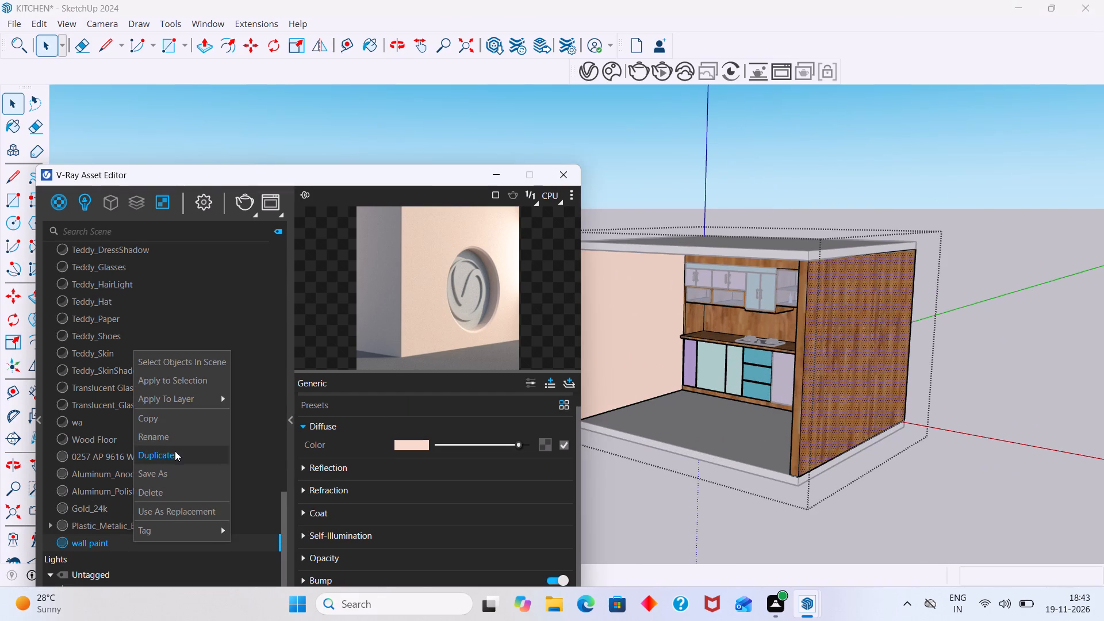
pyautogui.click(190, 381)
pyautogui.scroll(-3, 931, 395)
pyautogui.moveTo(949, 466); pyautogui.dragTo(1004, 483, button='middle')
pyautogui.click(941, 494)
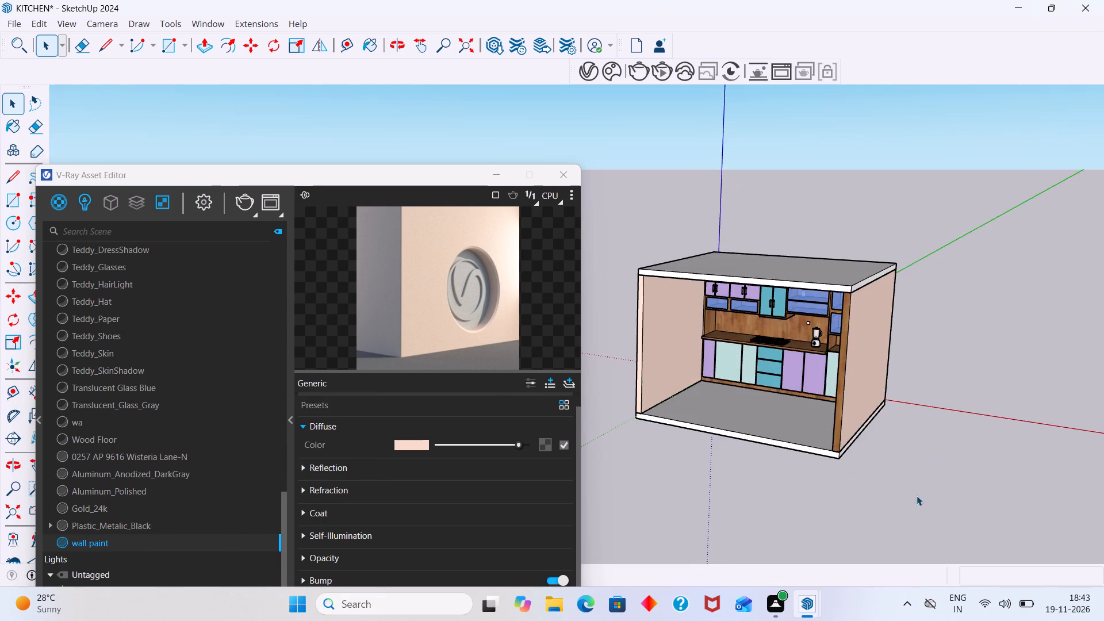
# Apply the wall paint material to the front edge face of the right side wall, inside its group.
pyautogui.scroll(-3, 907, 473)
pyautogui.moveTo(913, 473); pyautogui.dragTo(1006, 476, button='middle')
pyautogui.scroll(4, 902, 409)
pyautogui.moveTo(897, 411); pyautogui.dragTo(1035, 423, button='middle')
pyautogui.scroll(9, 865, 372)
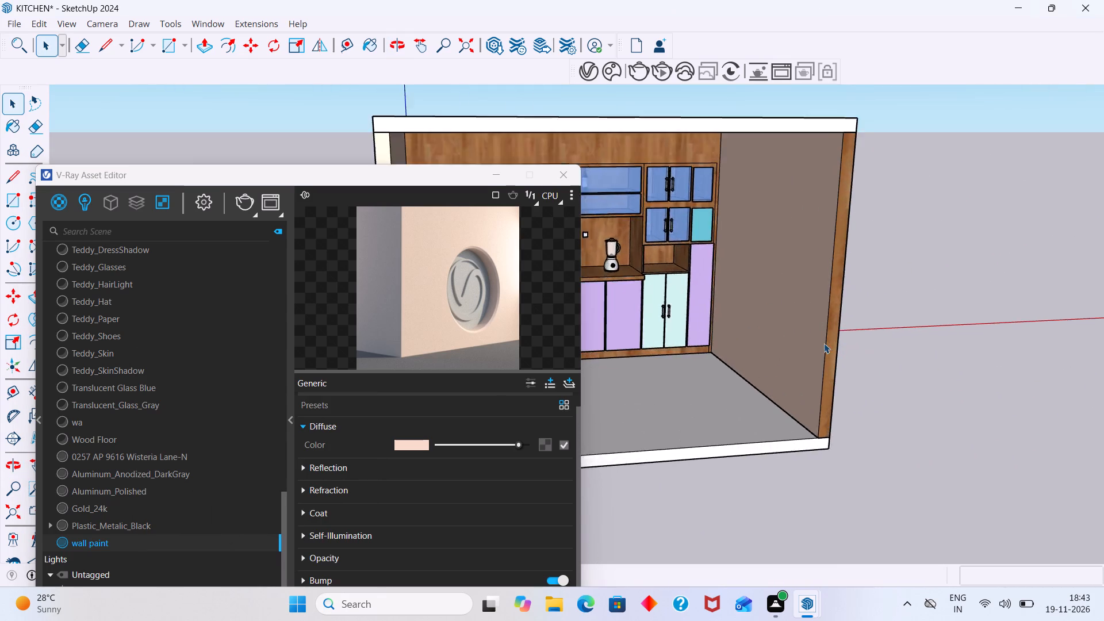
pyautogui.scroll(10, 824, 343)
pyautogui.click(825, 340)
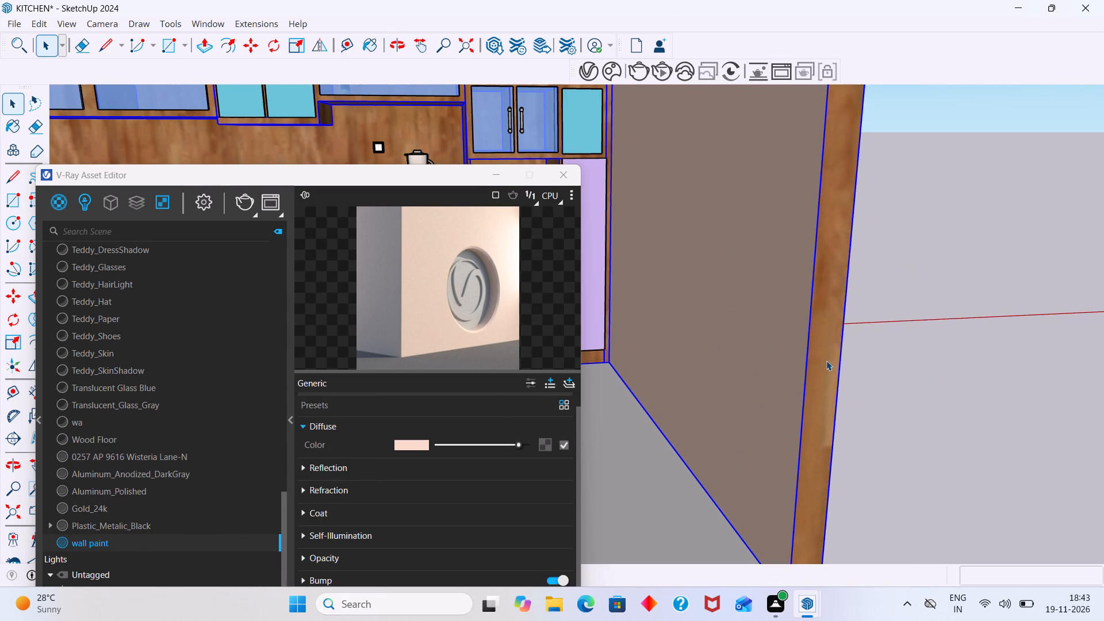
pyautogui.doubleClick(826, 361)
pyautogui.tripleClick(824, 364)
pyautogui.click(823, 368)
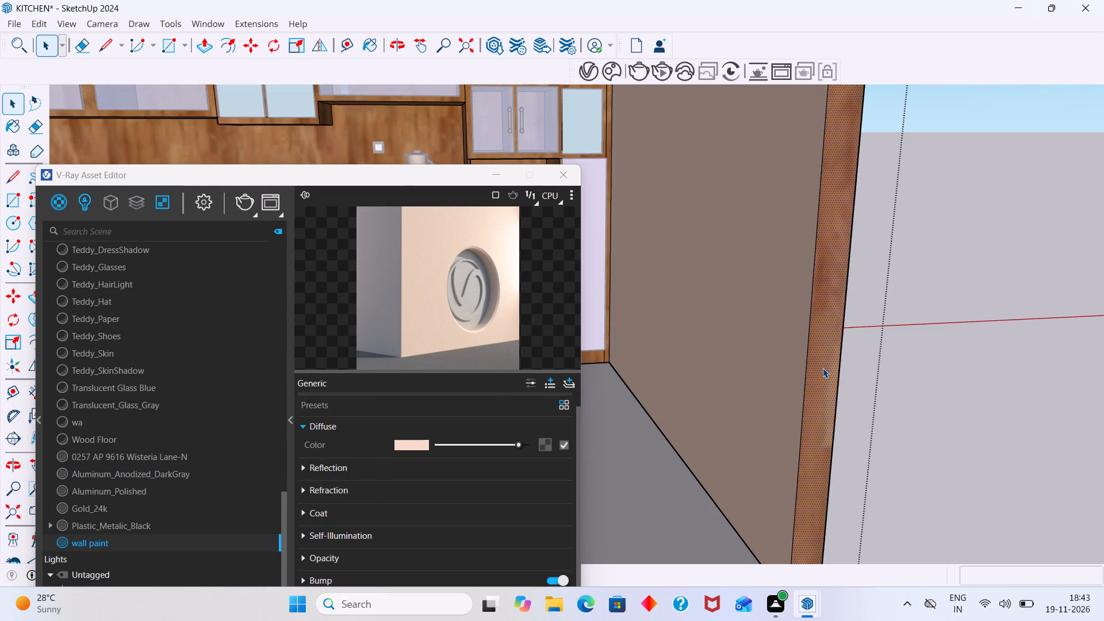
pyautogui.rightClick(201, 549)
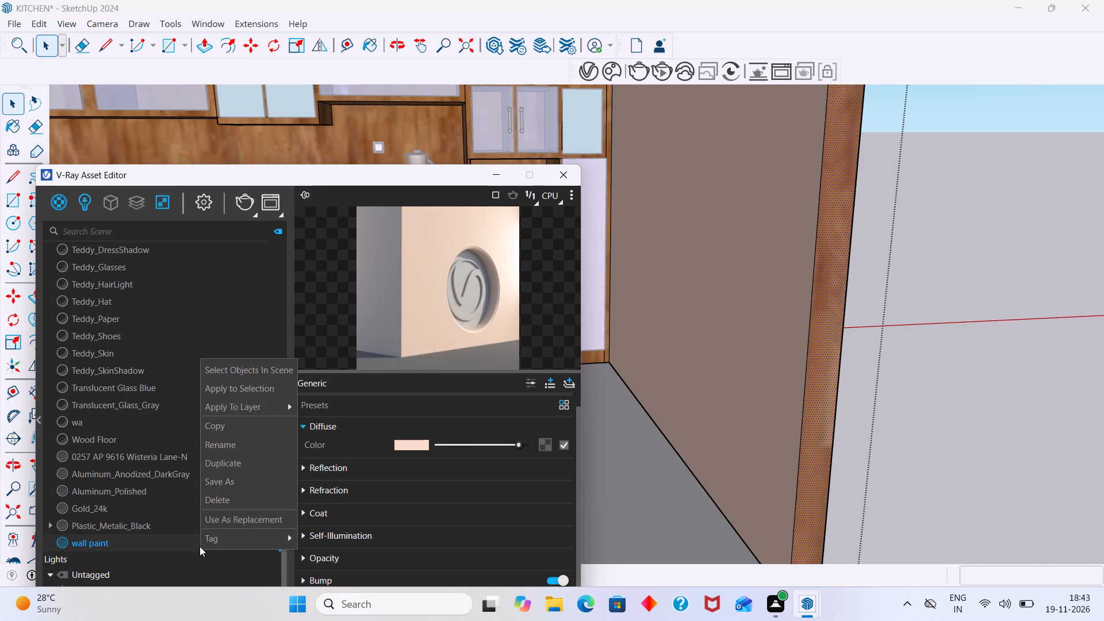
pyautogui.click(217, 389)
pyautogui.scroll(-15, 469, 405)
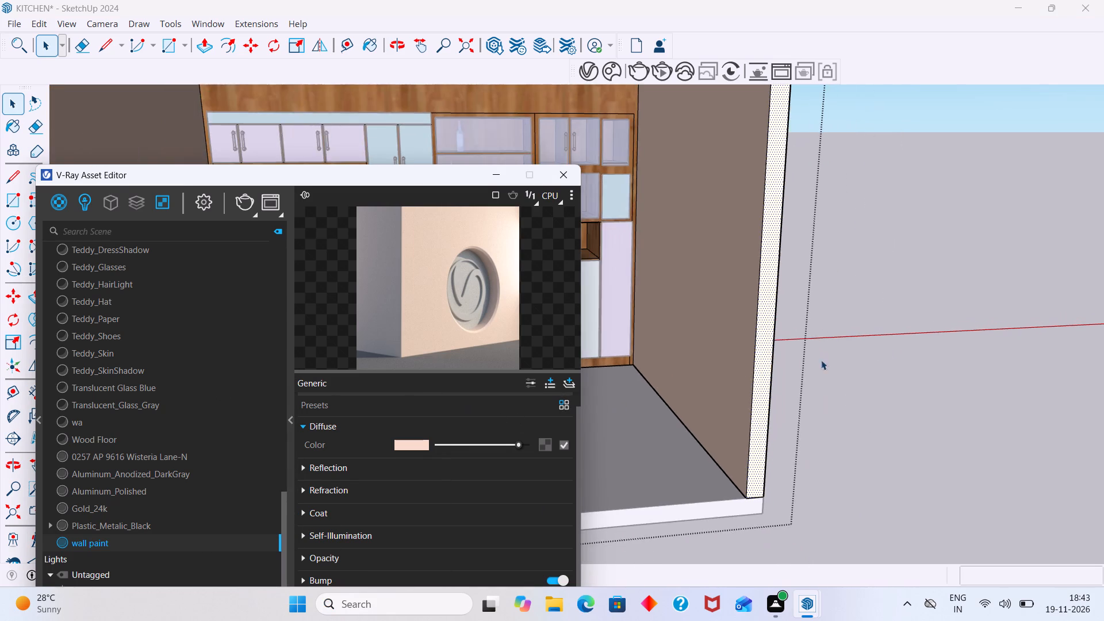
pyautogui.click(897, 331)
# Examine the painted side walls and their front edges around the kitchen's open side.
pyautogui.scroll(-3, 845, 333)
pyautogui.moveTo(843, 342); pyautogui.dragTo(936, 344, button='middle')
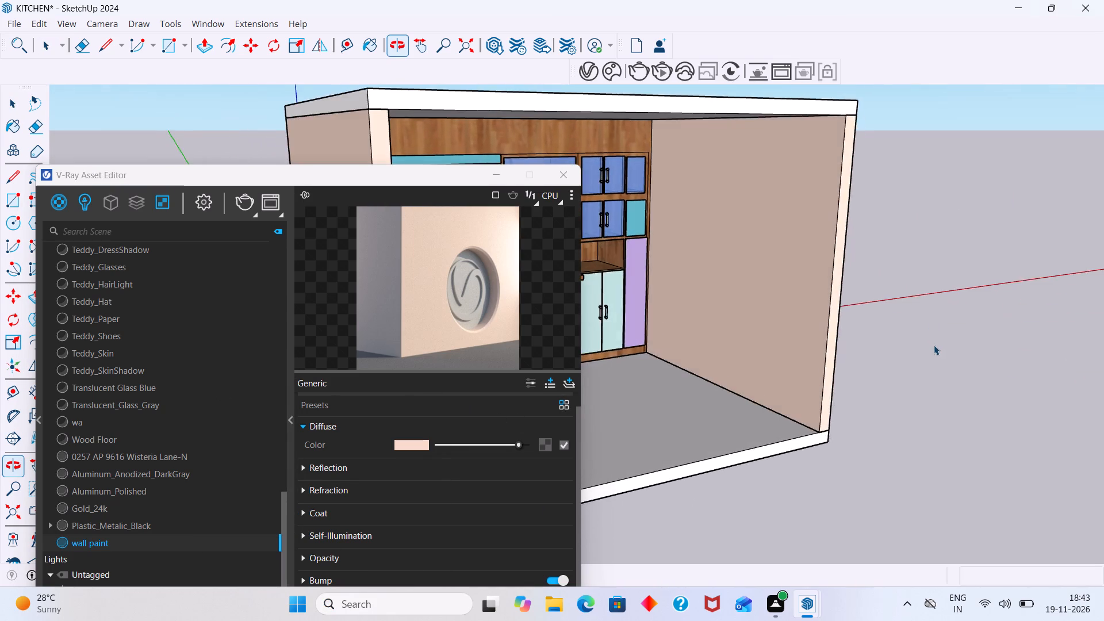
pyautogui.scroll(-3, 934, 345)
pyautogui.keyDown('shift'); pyautogui.moveTo(926, 351); pyautogui.dragTo(1103, 314, button='middle'); pyautogui.keyUp('shift')
pyautogui.scroll(-3, 984, 350)
pyautogui.moveTo(846, 424); pyautogui.dragTo(676, 377, button='middle')
pyautogui.scroll(2, 686, 373)
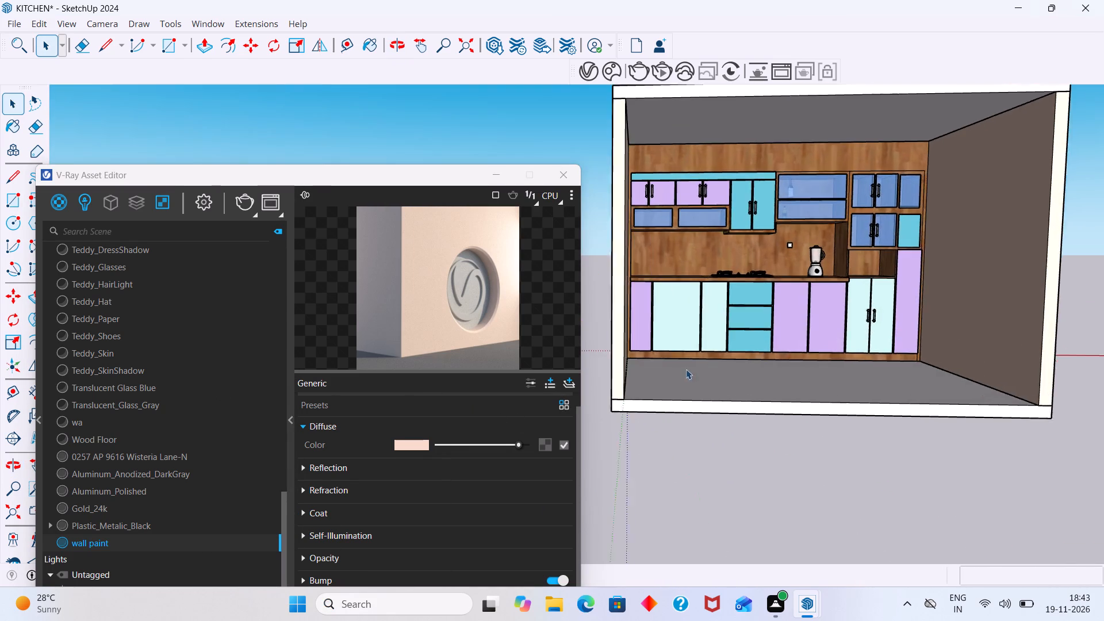
pyautogui.moveTo(714, 361); pyautogui.dragTo(814, 402, button='middle')
pyautogui.scroll(-5, 814, 394)
pyautogui.moveTo(842, 363); pyautogui.dragTo(720, 357, button='middle')
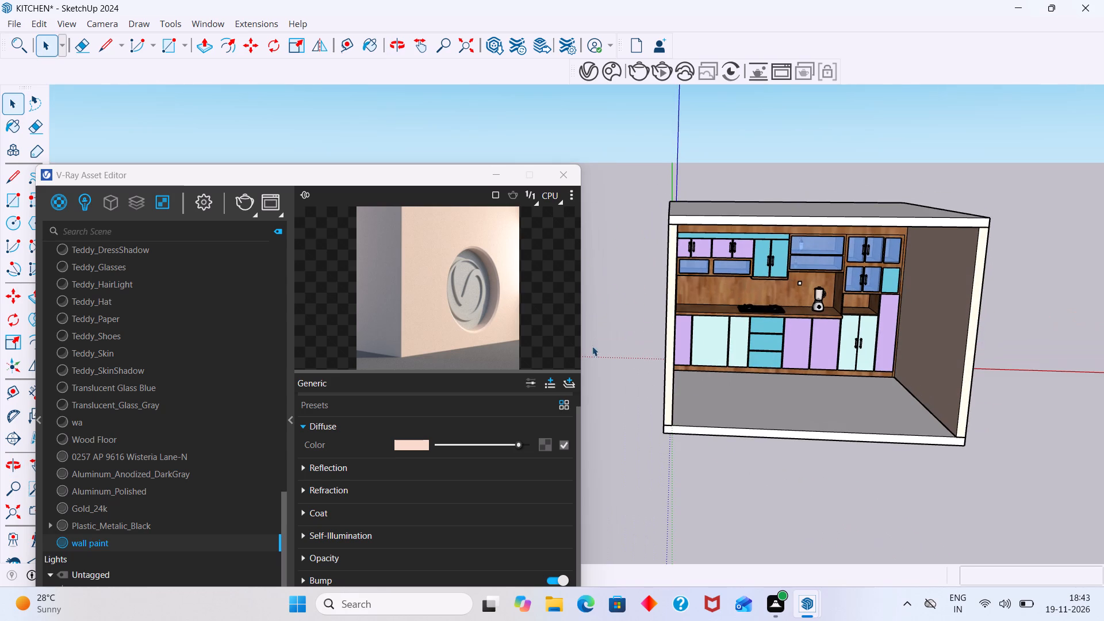
pyautogui.scroll(-4, 789, 398)
pyautogui.moveTo(839, 386); pyautogui.dragTo(707, 383, button='middle')
pyautogui.moveTo(962, 333); pyautogui.dragTo(902, 333, button='middle')
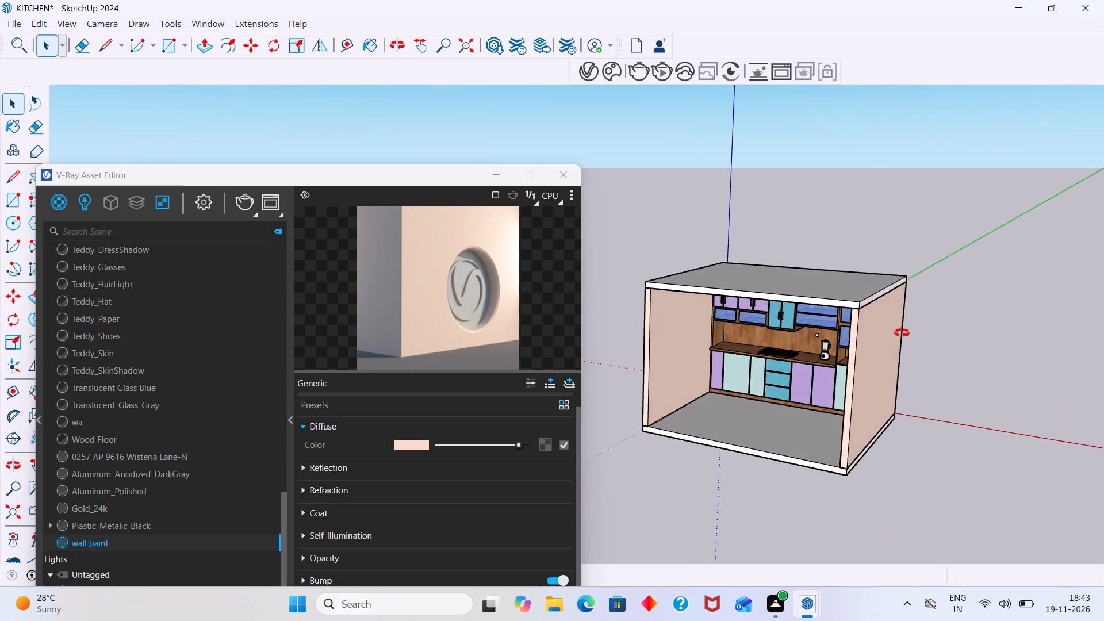
# Erase the two vertical seam edges near both ends of the back wall's outer face, inside the wall group.
pyautogui.moveTo(902, 333); pyautogui.dragTo(695, 347, button='middle')
pyautogui.moveTo(925, 351); pyautogui.dragTo(815, 351, button='middle')
pyautogui.scroll(-1, 899, 350)
pyautogui.keyDown('shift'); pyautogui.moveTo(898, 352); pyautogui.dragTo(986, 305, button='middle'); pyautogui.keyUp('shift')
pyautogui.moveTo(983, 308); pyautogui.dragTo(808, 321, button='middle')
pyautogui.moveTo(922, 394); pyautogui.dragTo(899, 293, button='middle')
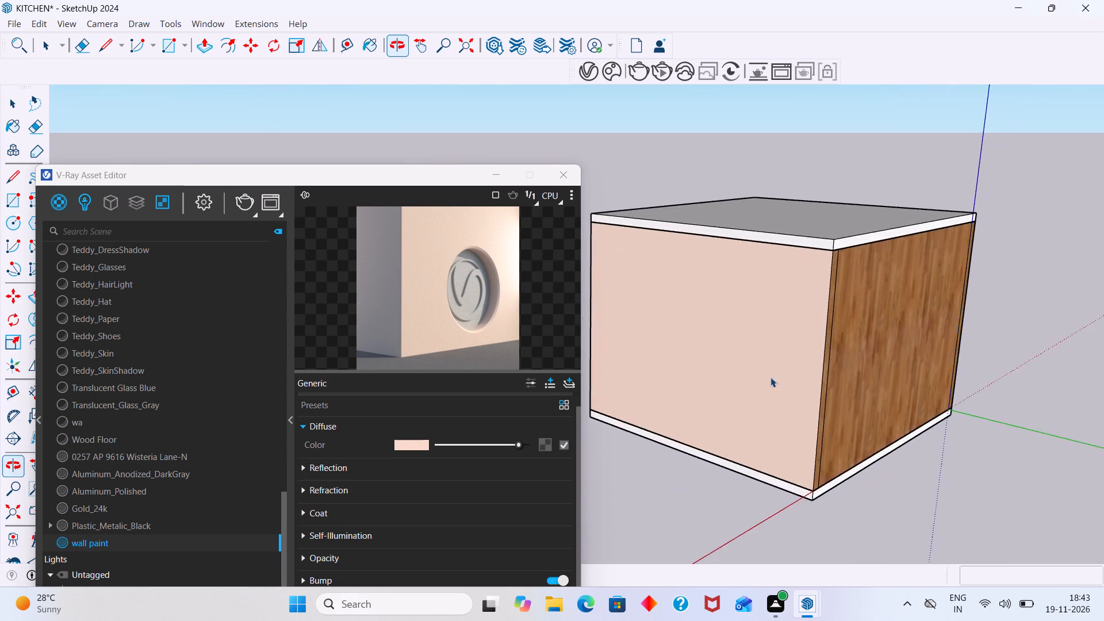
pyautogui.scroll(7, 723, 403)
pyautogui.moveTo(848, 349); pyautogui.dragTo(616, 378, button='middle')
pyautogui.scroll(-8, 796, 354)
pyautogui.moveTo(756, 366); pyautogui.dragTo(777, 359, button='middle')
pyautogui.scroll(2, 744, 316)
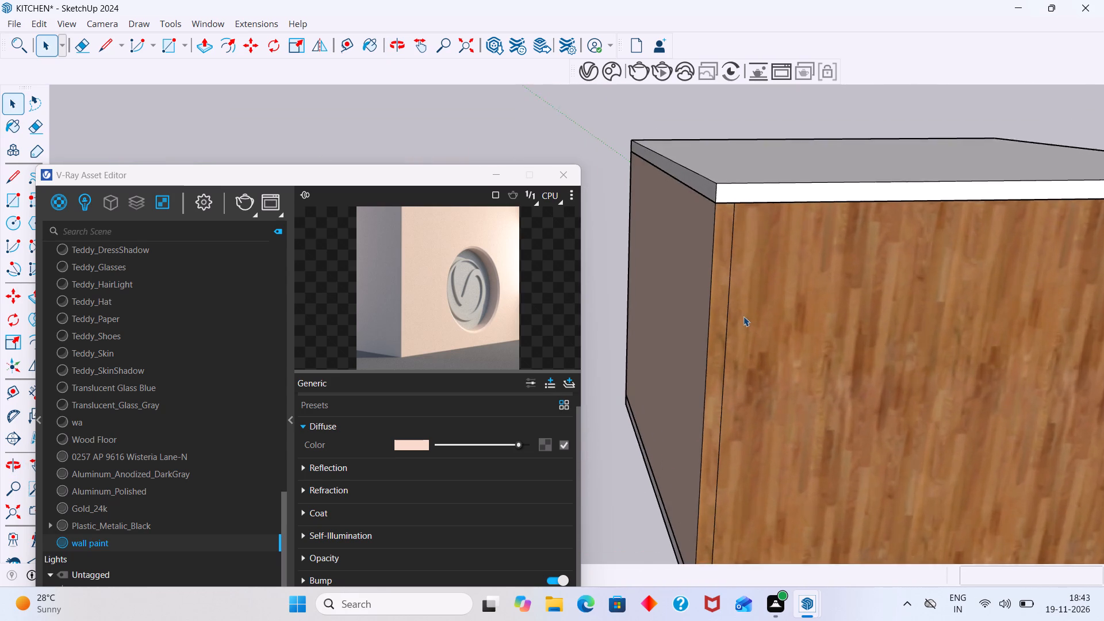
pyautogui.scroll(3, 743, 316)
pyautogui.scroll(-8, 727, 325)
pyautogui.scroll(4, 734, 323)
pyautogui.click(726, 323)
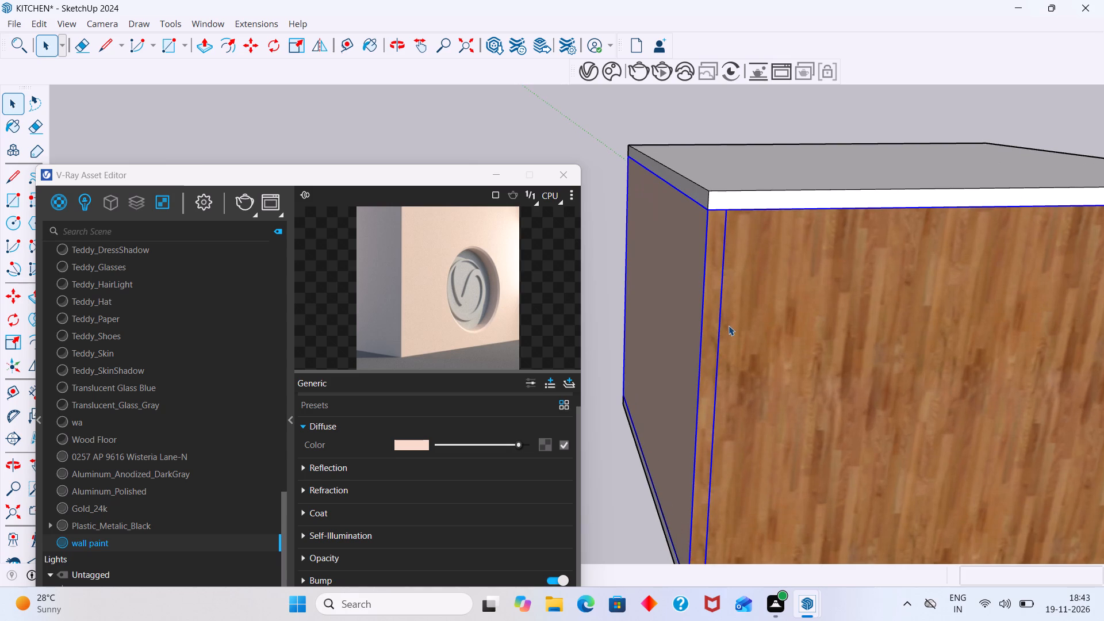
pyautogui.doubleClick(729, 325)
pyautogui.click(737, 331)
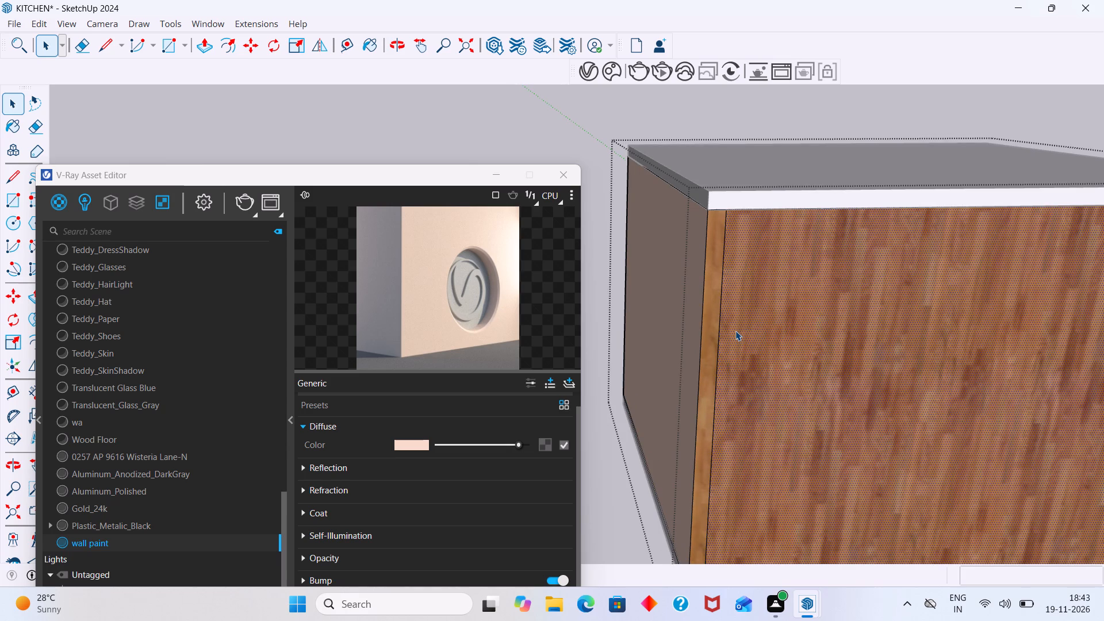
pyautogui.press('e')
pyautogui.moveTo(735, 331); pyautogui.dragTo(720, 344)
pyautogui.scroll(-8, 724, 347)
pyautogui.moveTo(797, 354); pyautogui.dragTo(692, 361, button='middle')
pyautogui.scroll(13, 887, 344)
pyautogui.moveTo(887, 333); pyautogui.dragTo(876, 340)
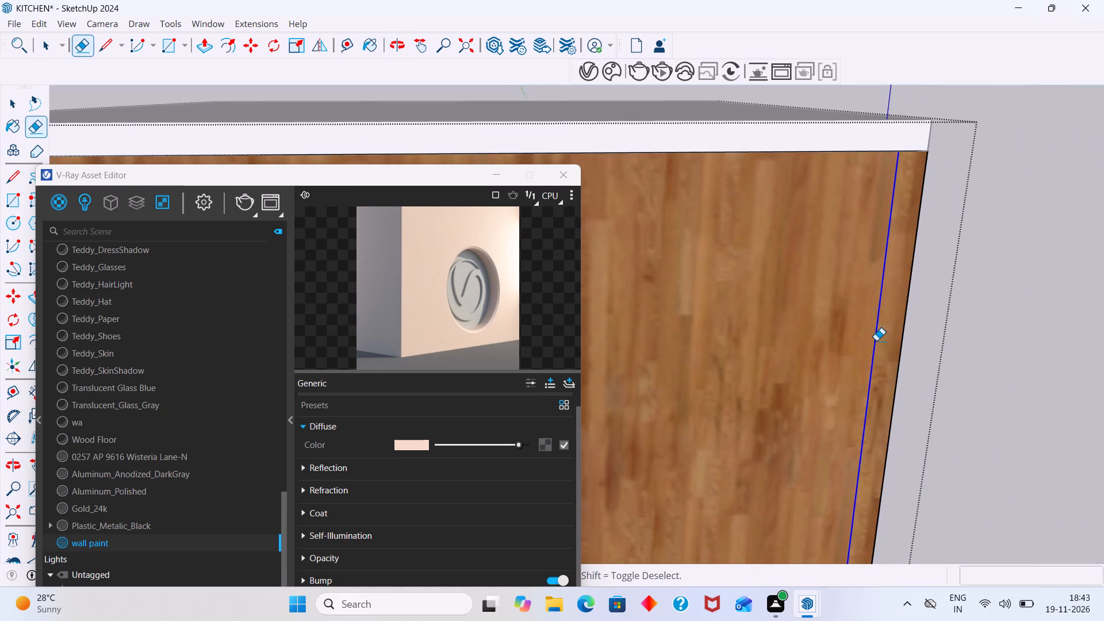
pyautogui.moveTo(876, 340); pyautogui.dragTo(876, 341)
# Apply the wall paint material to the whole outer face of the back wall and leave the group.
pyautogui.scroll(-16, 879, 340)
pyautogui.moveTo(866, 360); pyautogui.dragTo(896, 348, button='middle')
pyautogui.scroll(2, 765, 435)
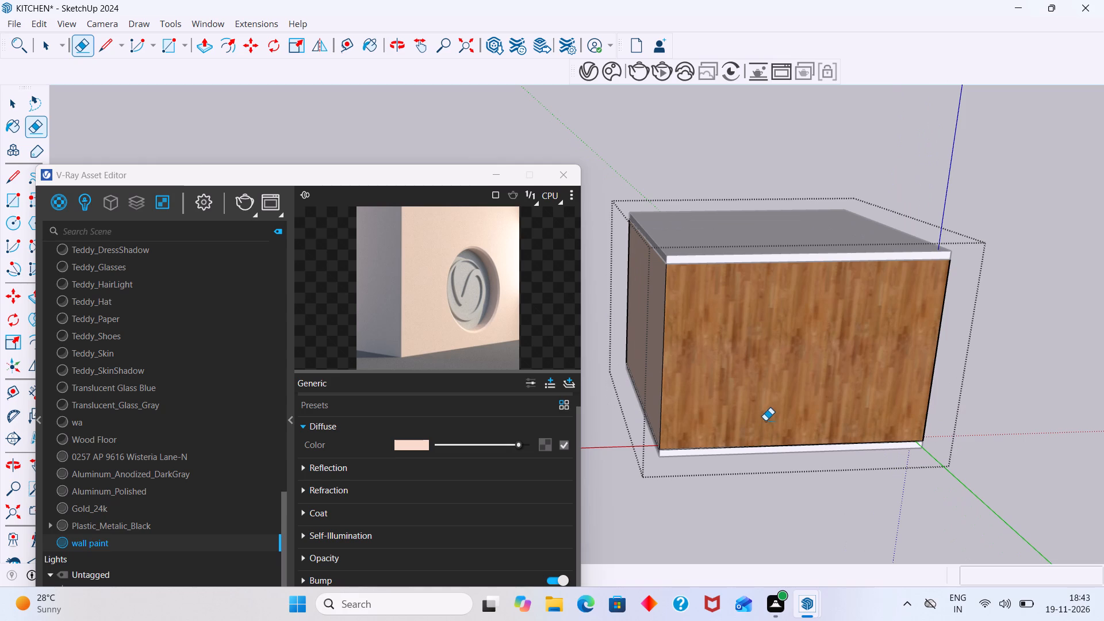
pyautogui.press('space')
pyautogui.doubleClick(754, 410)
pyautogui.click(750, 410)
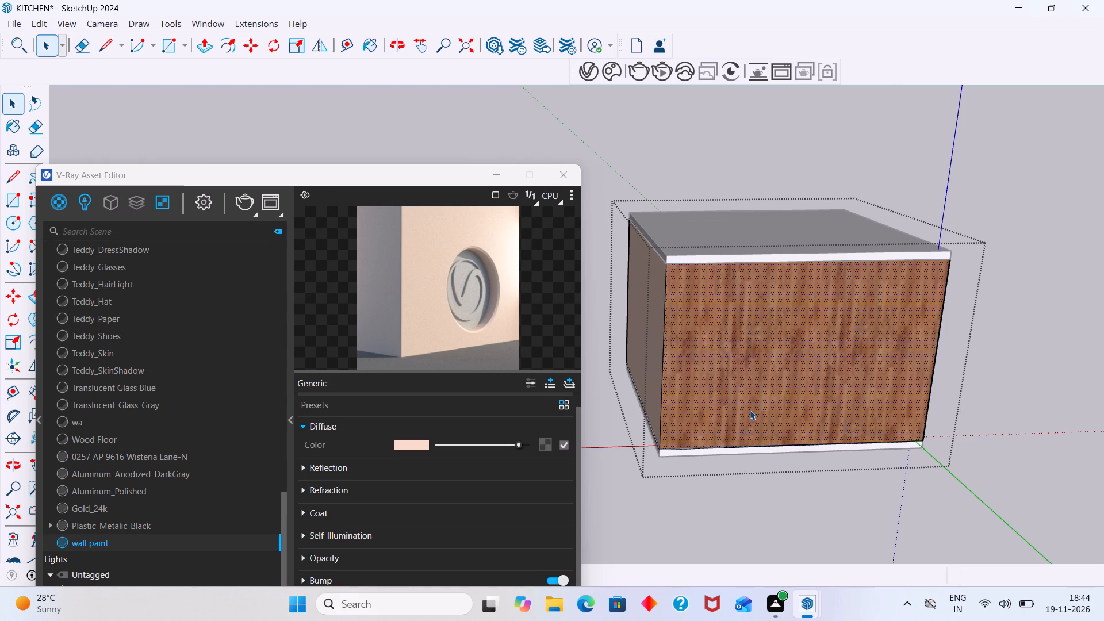
pyautogui.rightClick(167, 541)
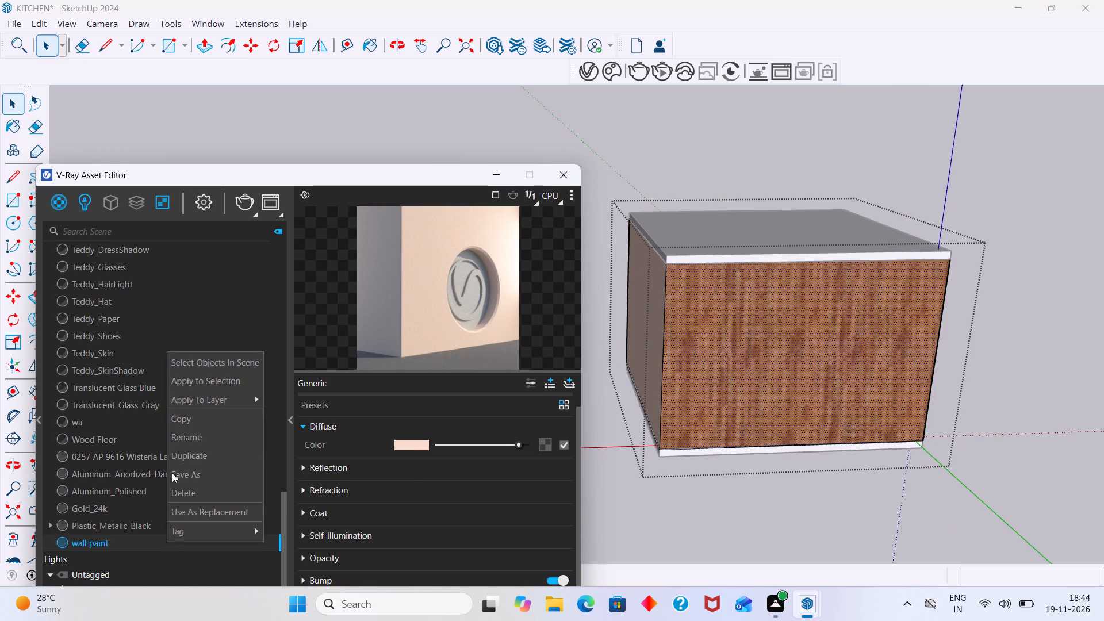
pyautogui.click(207, 375)
pyautogui.scroll(-4, 924, 400)
pyautogui.click(924, 480)
# Examine the painted walls of the kitchen from all sides for coverage and colour.
pyautogui.scroll(-3, 875, 457)
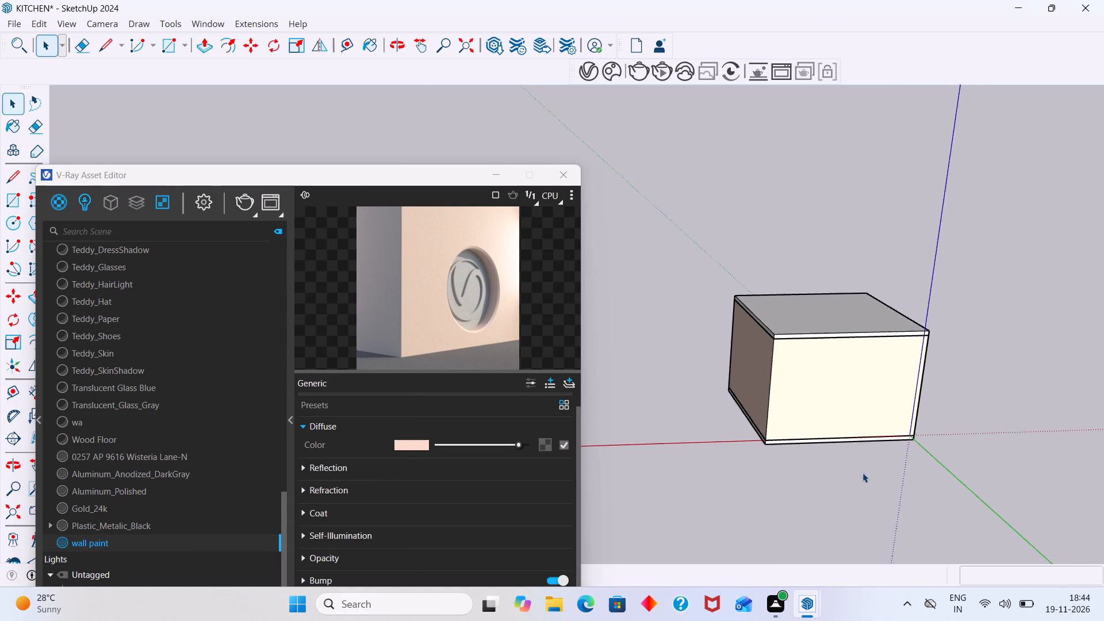
pyautogui.moveTo(861, 470); pyautogui.dragTo(1014, 471, button='middle')
pyautogui.scroll(7, 919, 335)
pyautogui.moveTo(854, 346); pyautogui.dragTo(651, 400, button='middle')
pyautogui.scroll(8, 802, 375)
pyautogui.moveTo(808, 365); pyautogui.dragTo(957, 333, button='middle')
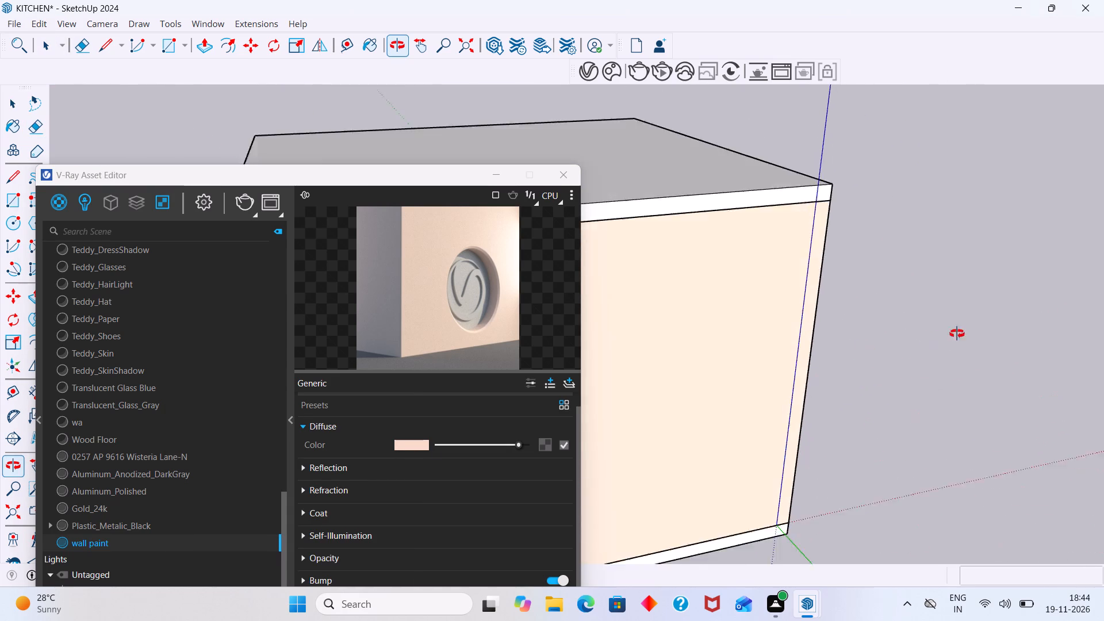
pyautogui.moveTo(957, 333); pyautogui.dragTo(1035, 315, button='middle')
pyautogui.scroll(-15, 806, 363)
pyautogui.moveTo(752, 408); pyautogui.dragTo(959, 422, button='middle')
pyautogui.scroll(-1, 724, 399)
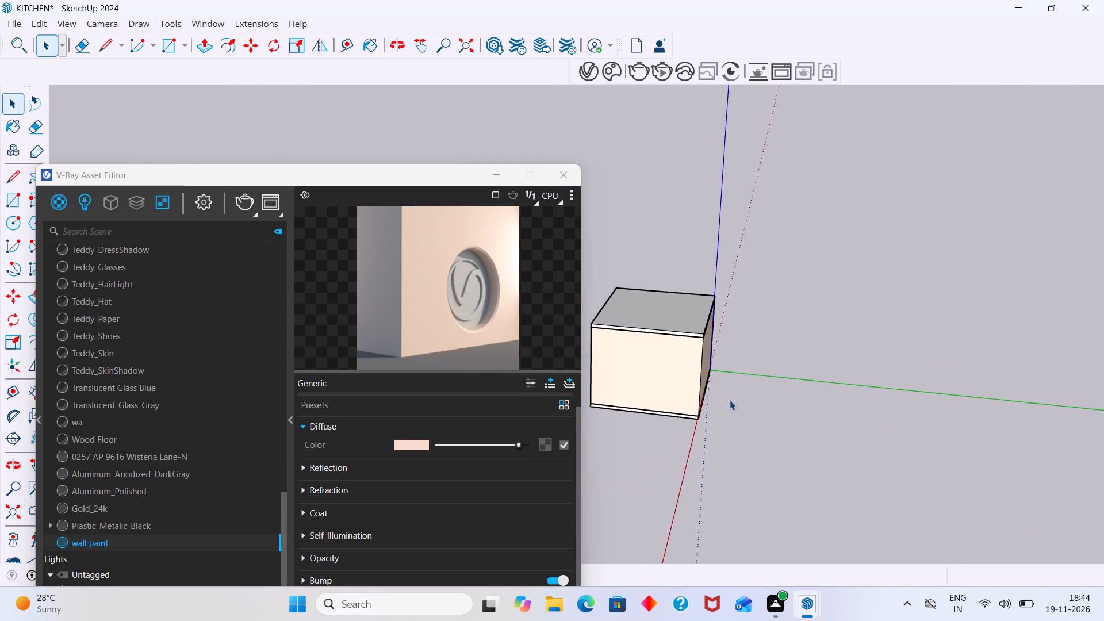
pyautogui.scroll(-1, 730, 400)
pyautogui.moveTo(691, 416); pyautogui.dragTo(925, 417, button='middle')
pyautogui.moveTo(621, 373); pyautogui.dragTo(835, 374, button='middle')
pyautogui.scroll(-2, 802, 367)
pyautogui.moveTo(791, 360); pyautogui.dragTo(974, 356, button='middle')
pyautogui.moveTo(773, 366); pyautogui.dragTo(890, 356, button='middle')
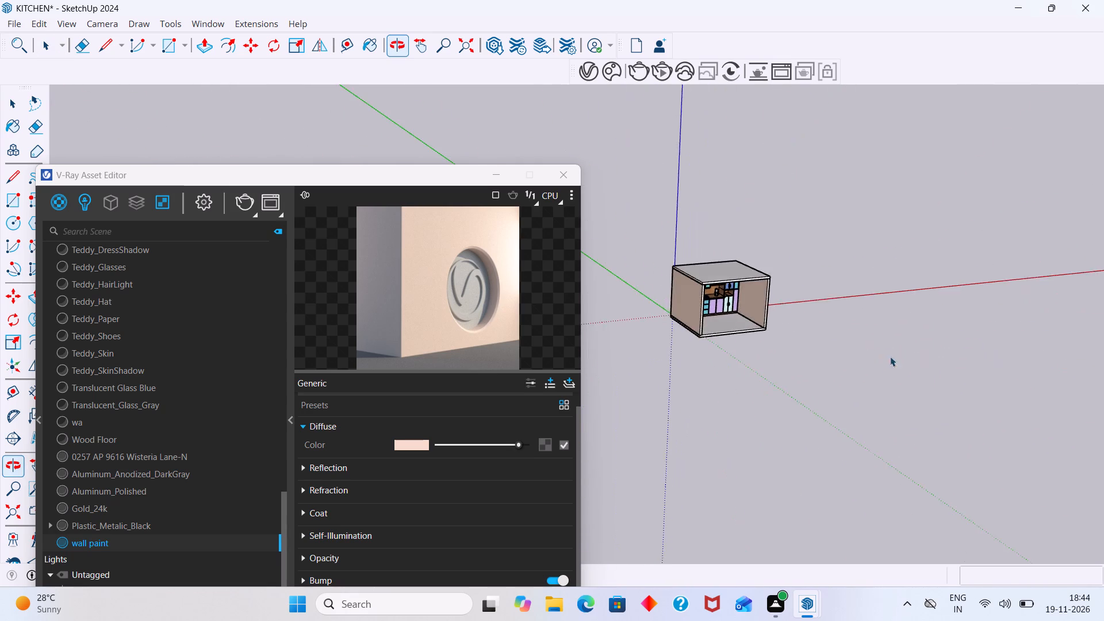
pyautogui.moveTo(890, 356); pyautogui.dragTo(890, 359, button='middle')
pyautogui.scroll(5, 614, 296)
pyautogui.moveTo(655, 302); pyautogui.dragTo(828, 323, button='middle')
pyautogui.scroll(5, 771, 293)
pyautogui.moveTo(749, 305); pyautogui.dragTo(851, 348, button='middle')
pyautogui.scroll(6, 792, 342)
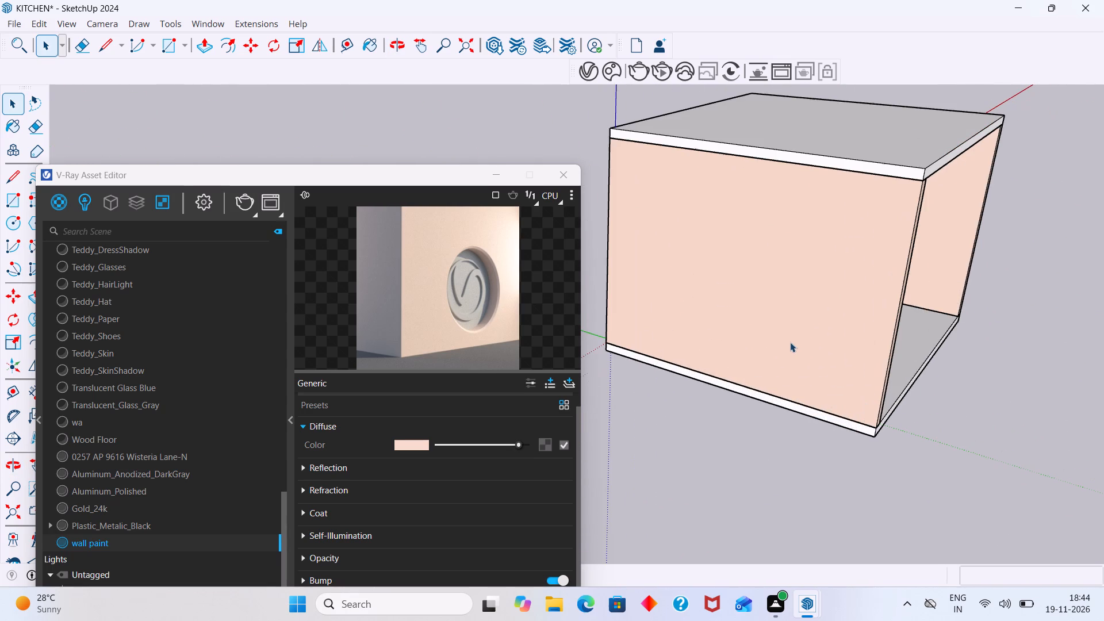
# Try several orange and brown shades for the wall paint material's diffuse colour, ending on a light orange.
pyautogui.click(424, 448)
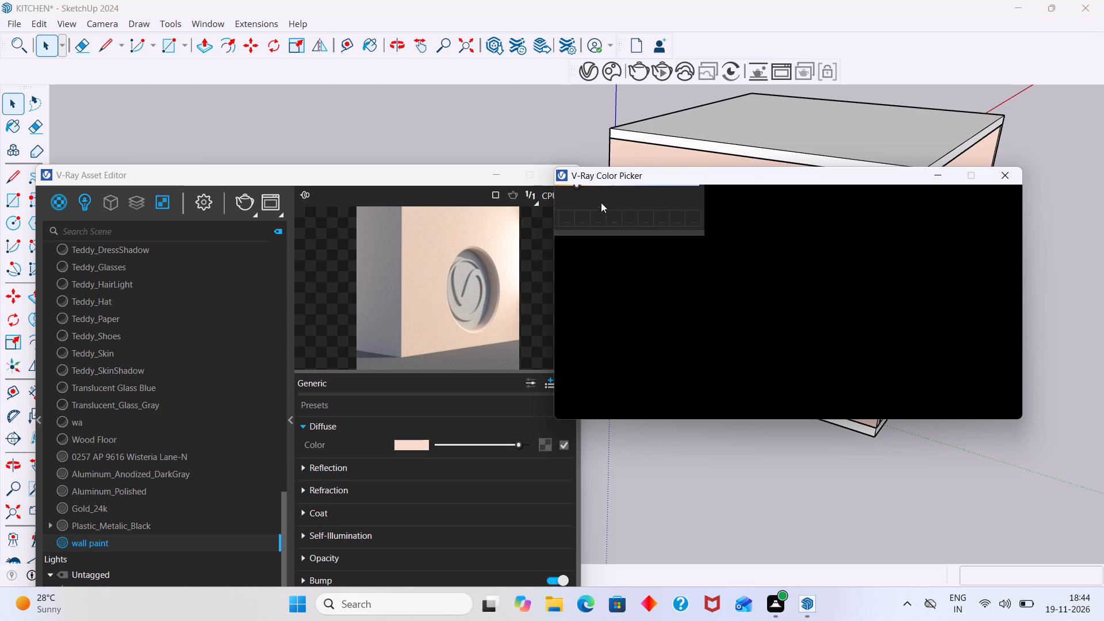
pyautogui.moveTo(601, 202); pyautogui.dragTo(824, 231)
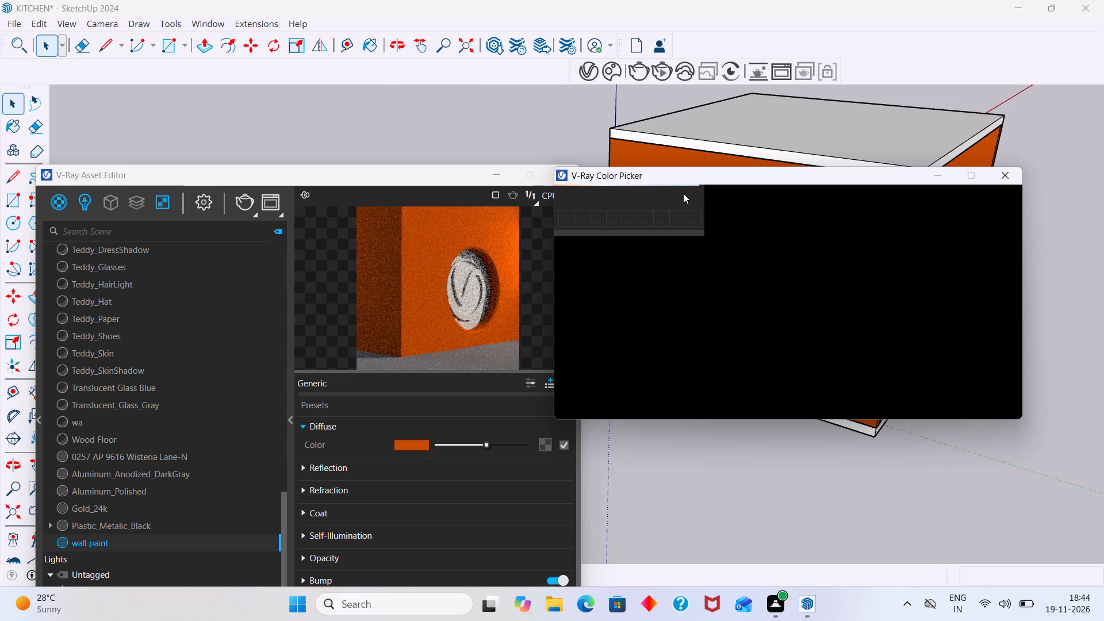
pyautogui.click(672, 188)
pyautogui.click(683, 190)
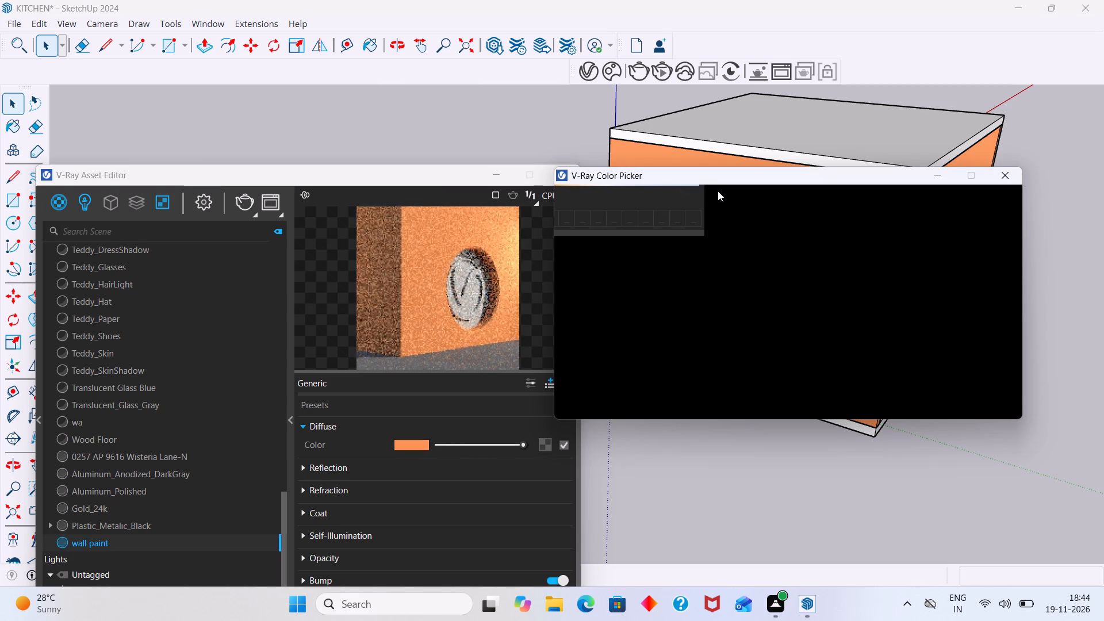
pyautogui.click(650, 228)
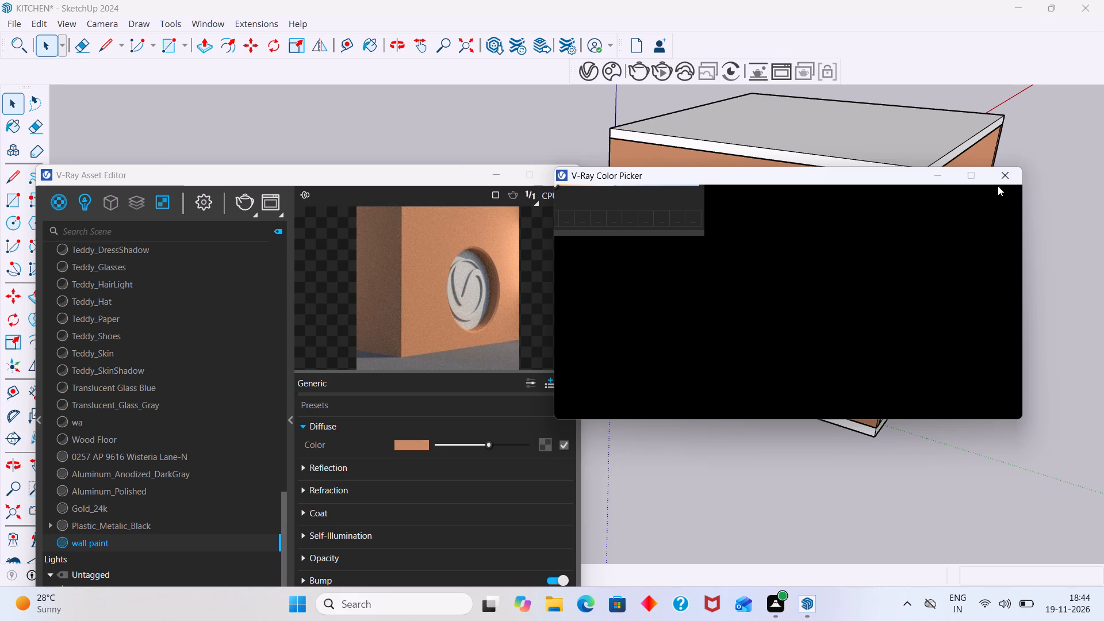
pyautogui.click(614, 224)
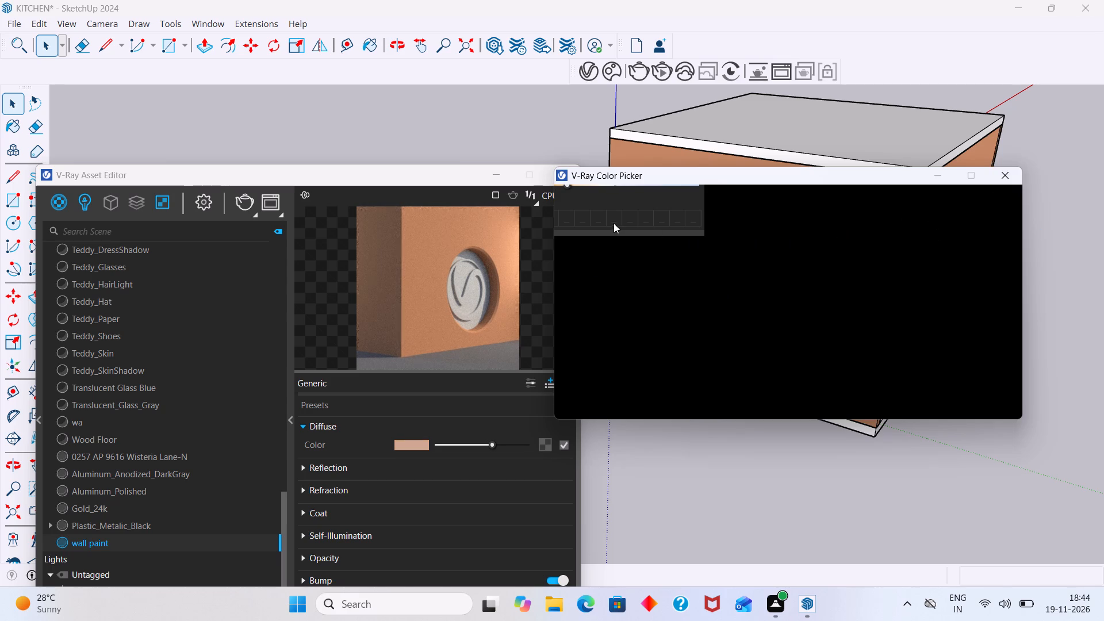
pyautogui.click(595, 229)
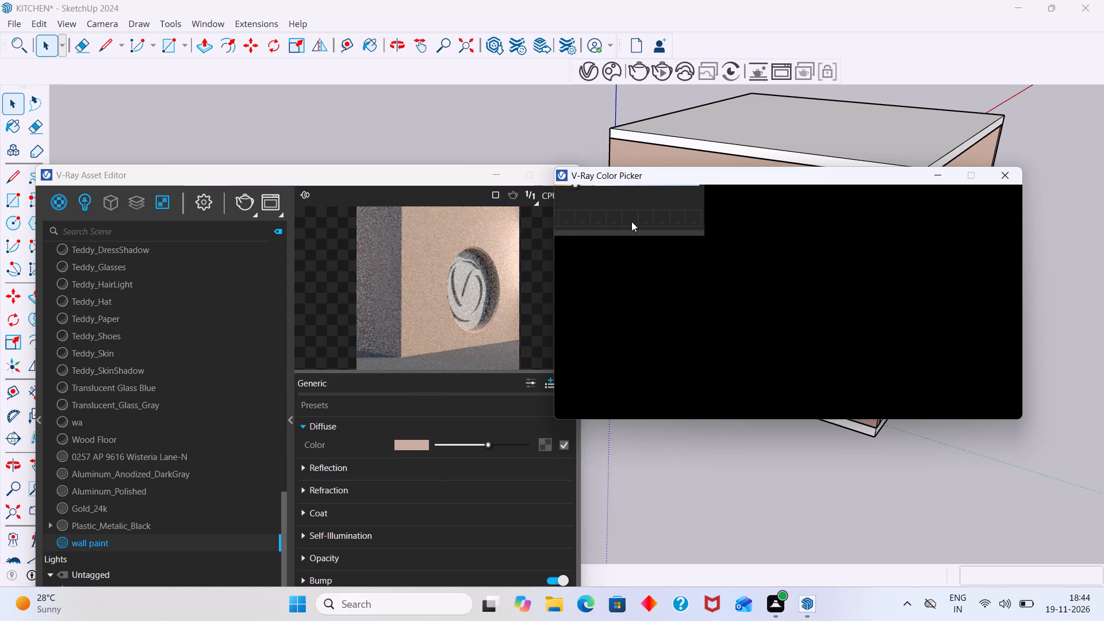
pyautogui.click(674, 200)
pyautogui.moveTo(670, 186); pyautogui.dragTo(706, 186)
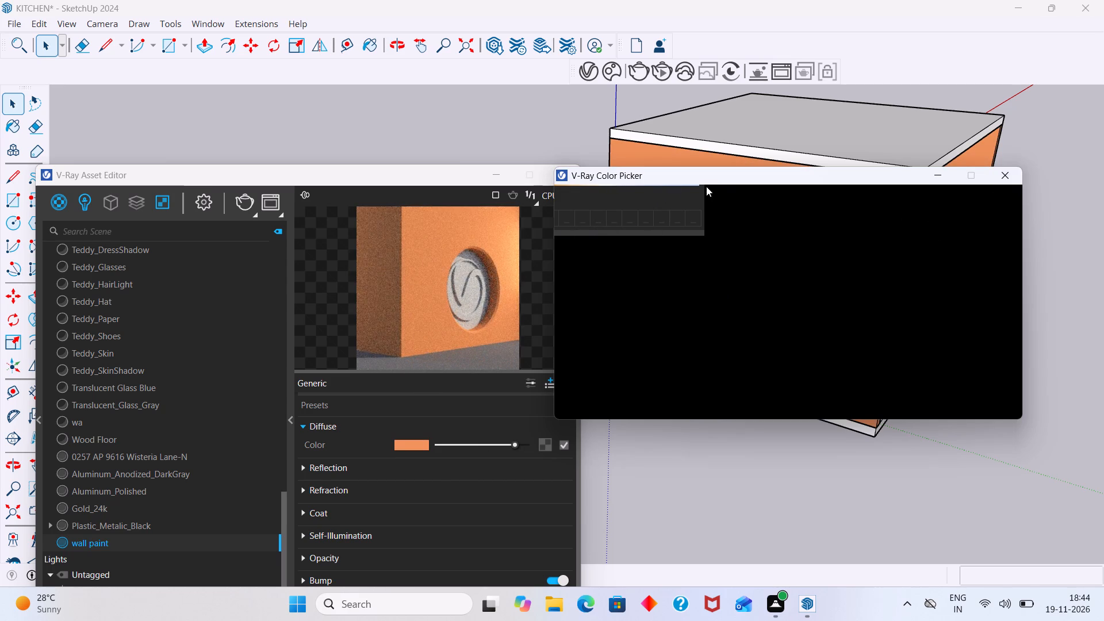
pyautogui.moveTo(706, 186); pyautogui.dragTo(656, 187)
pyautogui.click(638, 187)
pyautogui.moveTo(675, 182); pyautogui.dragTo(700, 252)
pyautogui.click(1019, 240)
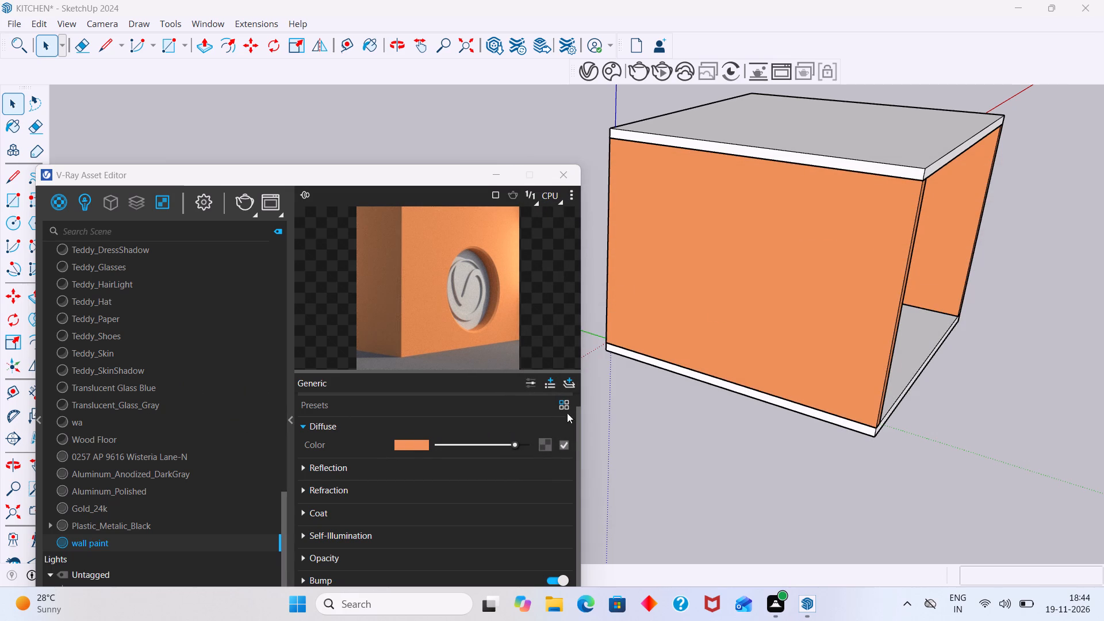
# Permanently delete the wall paint and wa materials from the scene's material list.
pyautogui.click(611, 392)
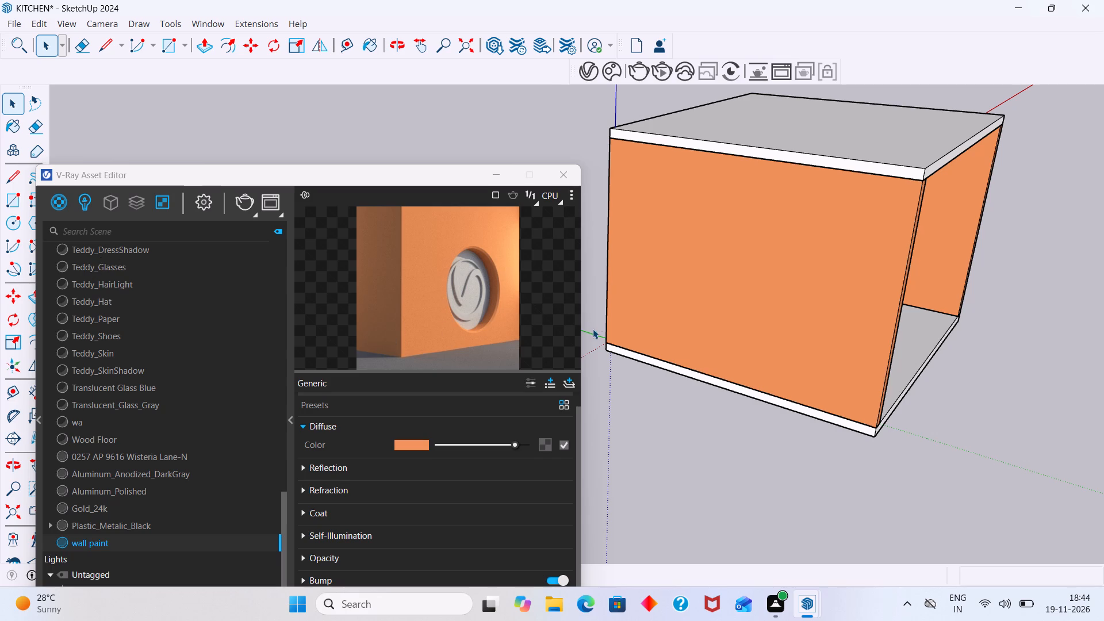
pyautogui.hotkey('ctrl', 'a')
pyautogui.rightClick(196, 545)
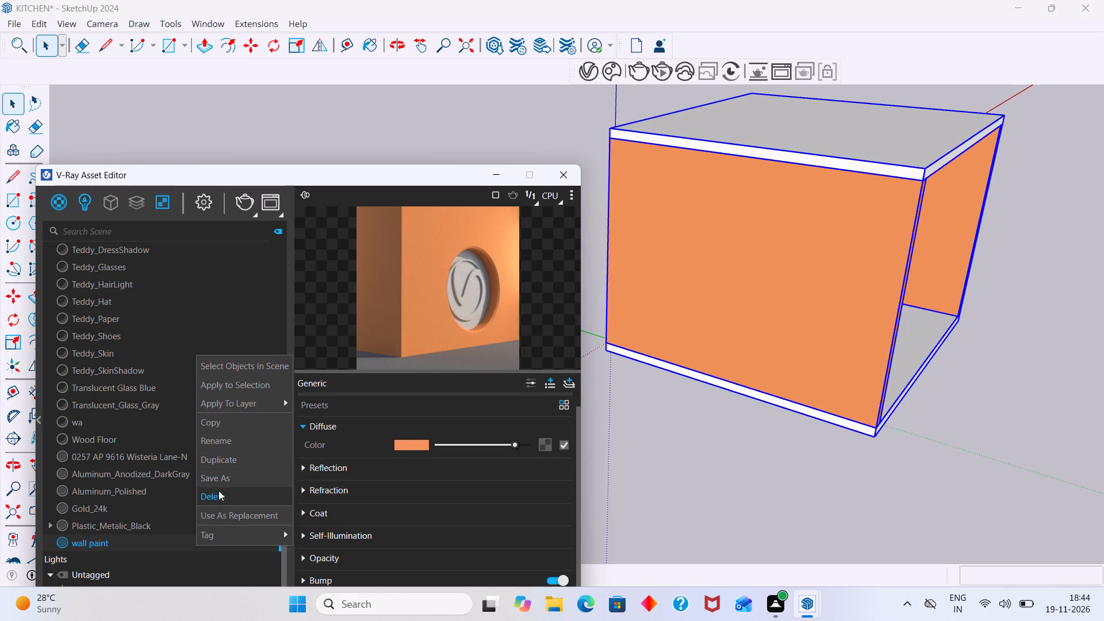
pyautogui.click(221, 492)
pyautogui.click(591, 303)
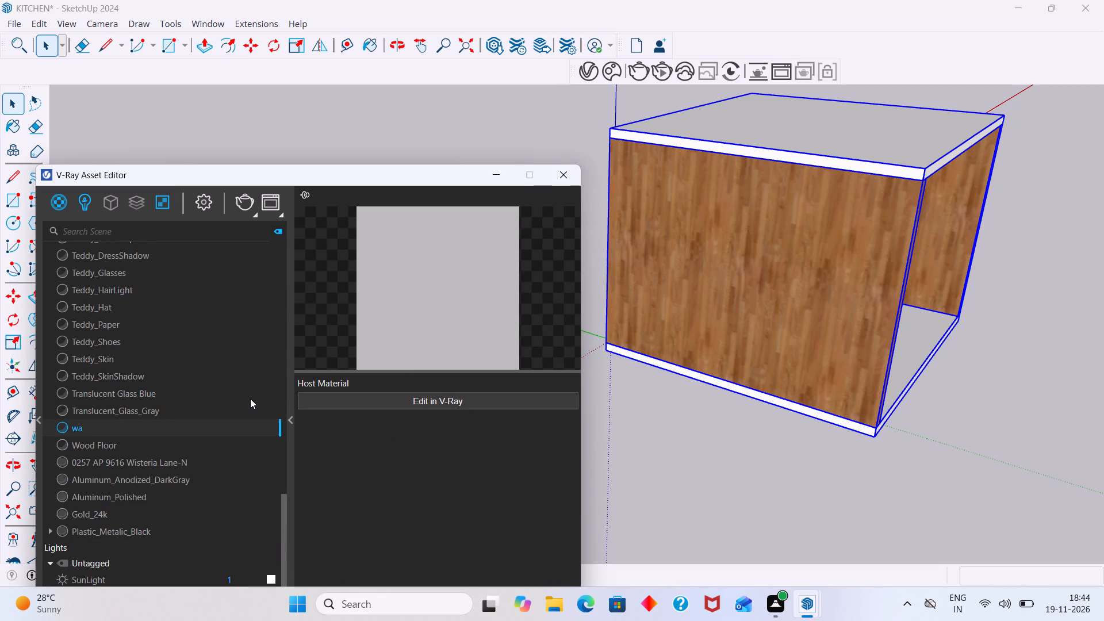
pyautogui.hotkey('ctrl', 'a')
pyautogui.rightClick(231, 426)
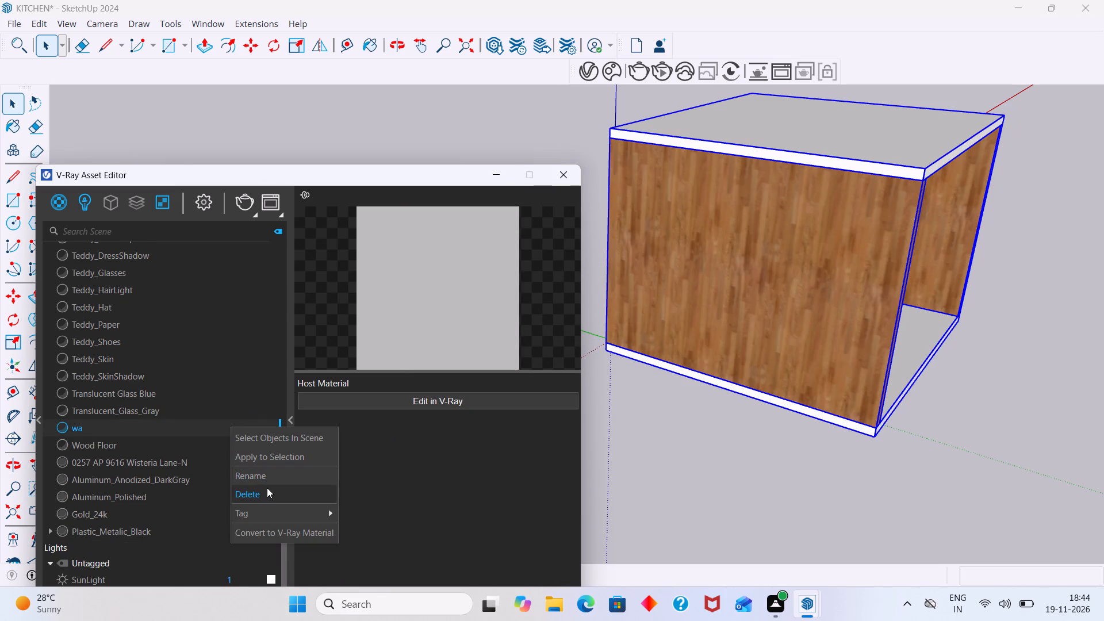
pyautogui.click(266, 490)
pyautogui.click(585, 298)
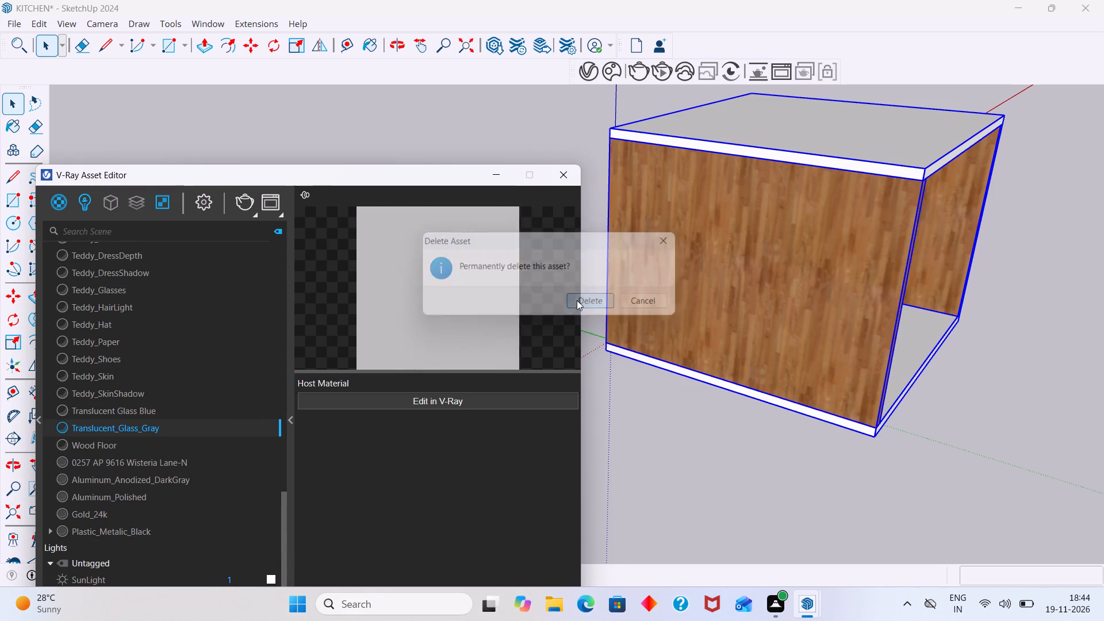
# Close the V-Ray Asset Editor and examine the kitchen's walls and interior from its open side.
pyautogui.scroll(-3, 259, 356)
pyautogui.click(549, 129)
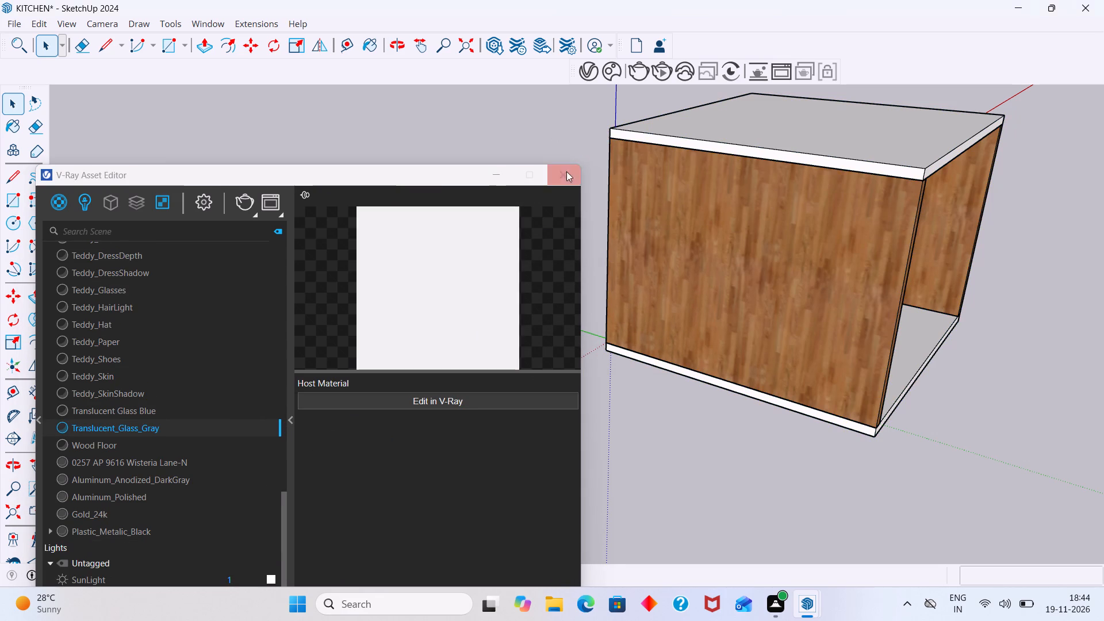
pyautogui.click(561, 173)
pyautogui.scroll(-10, 674, 201)
pyautogui.moveTo(684, 204); pyautogui.dragTo(562, 202, button='middle')
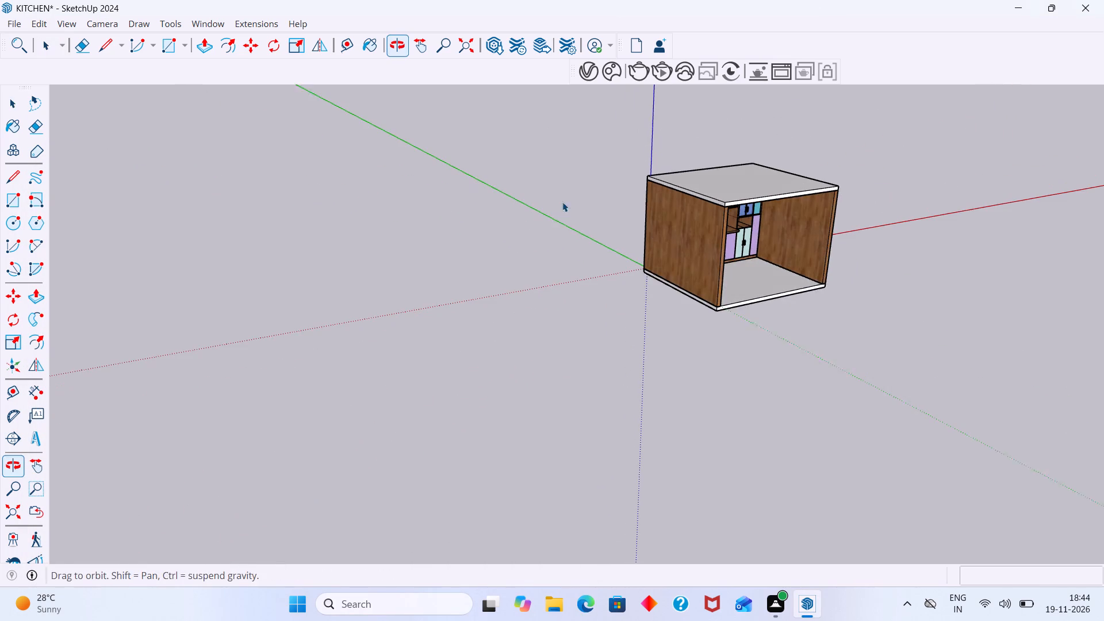
pyautogui.moveTo(562, 202); pyautogui.dragTo(549, 200, button='middle')
pyautogui.moveTo(749, 218); pyautogui.dragTo(673, 215, button='middle')
pyautogui.scroll(1, 653, 219)
pyautogui.scroll(-1, 653, 219)
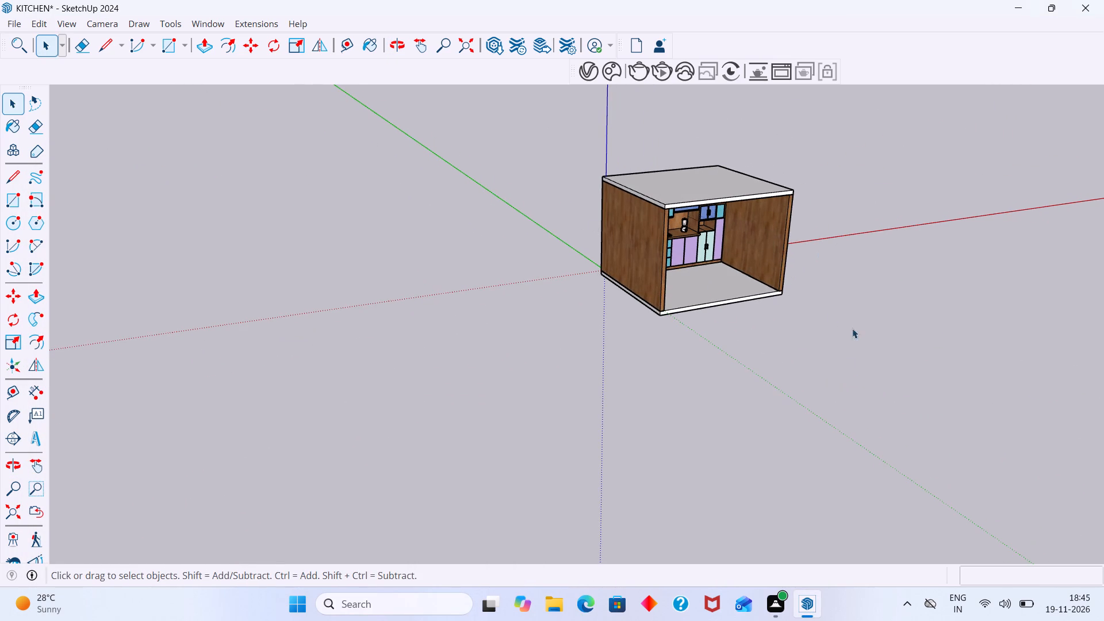
# Reopen the V-Ray Asset Editor and permanently delete the 0435 AP 7386 BLANK SLATE material.
pyautogui.doubleClick(592, 74)
pyautogui.scroll(12, 170, 263)
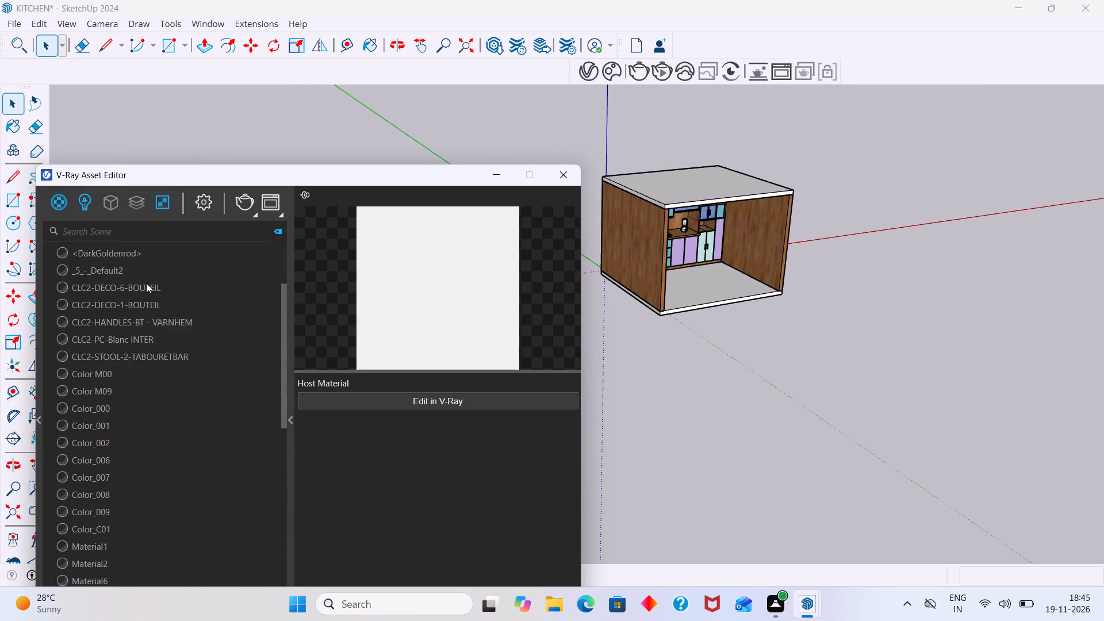
pyautogui.scroll(10, 146, 283)
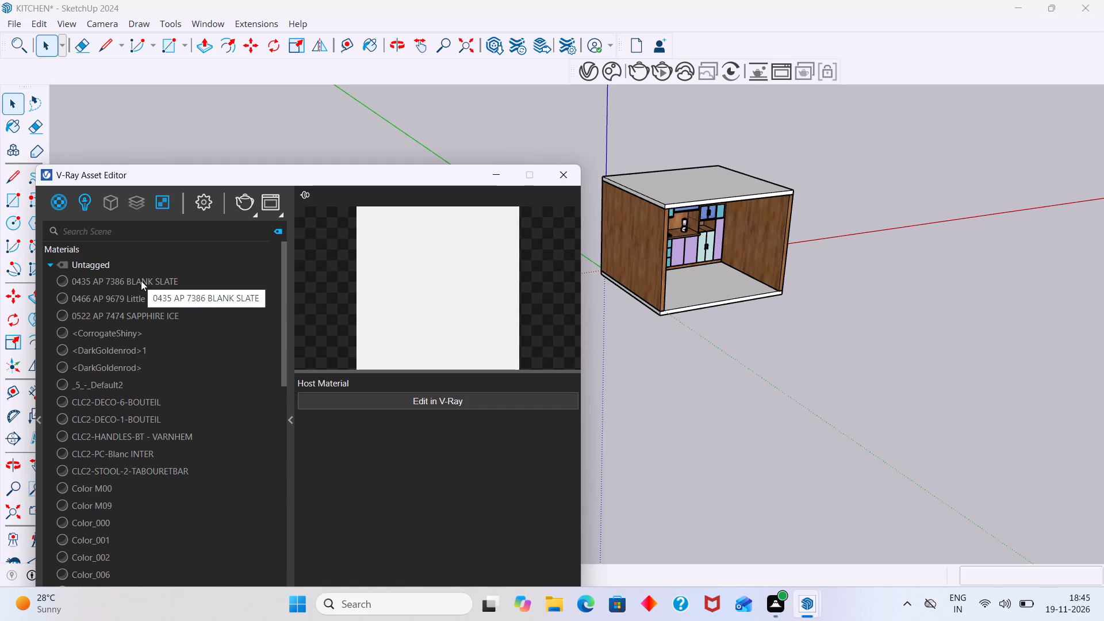
pyautogui.hotkey('ctrl', 'z')
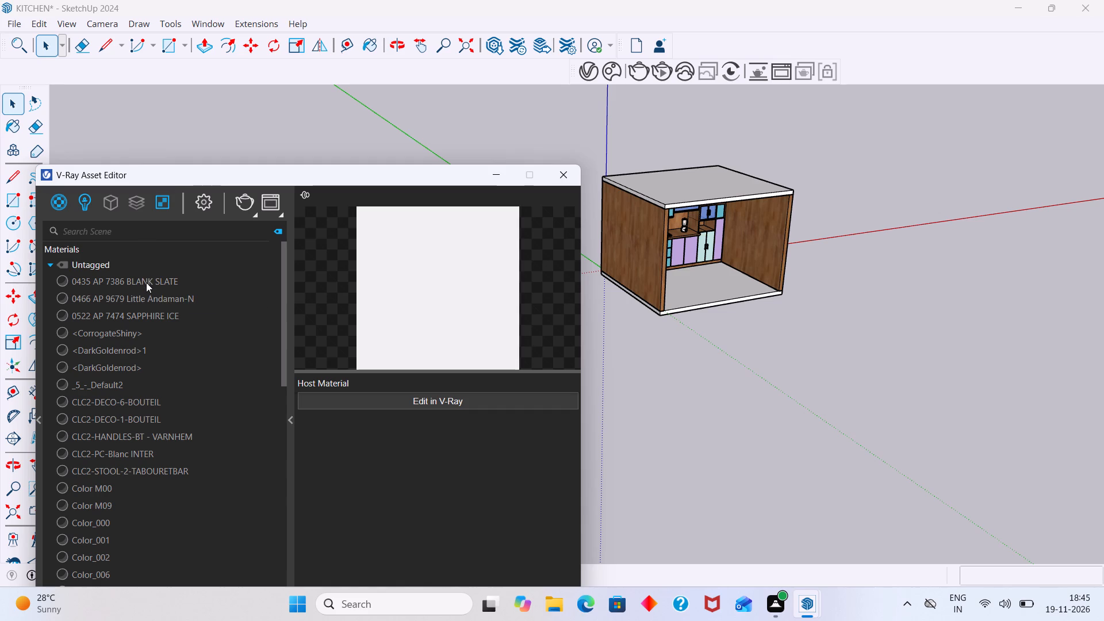
pyautogui.hotkey('ctrl', 'a')
pyautogui.rightClick(151, 280)
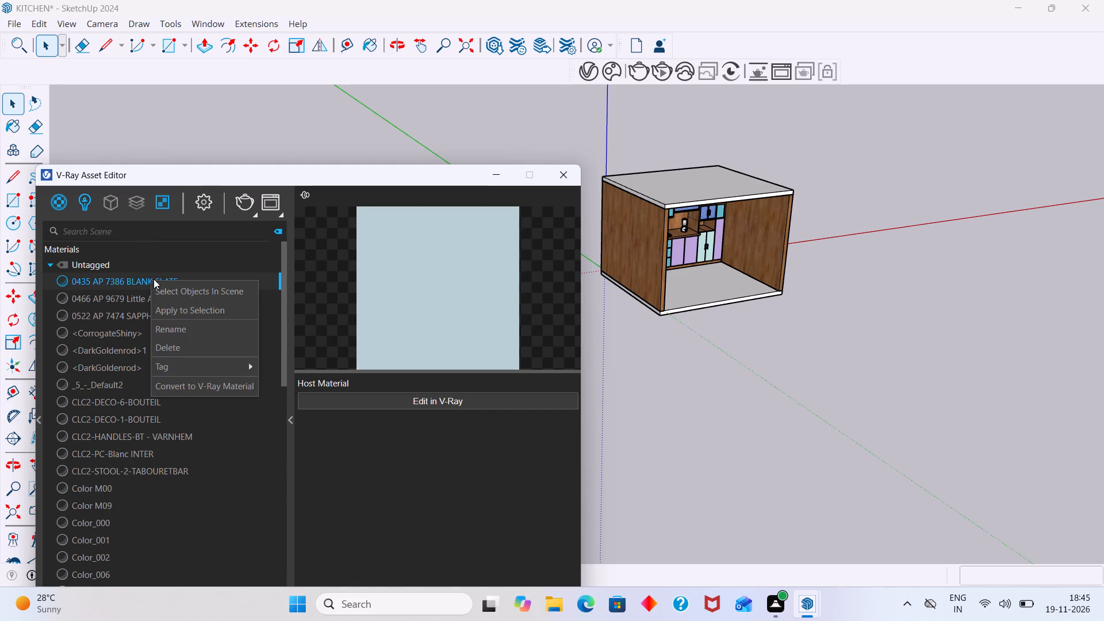
pyautogui.click(189, 346)
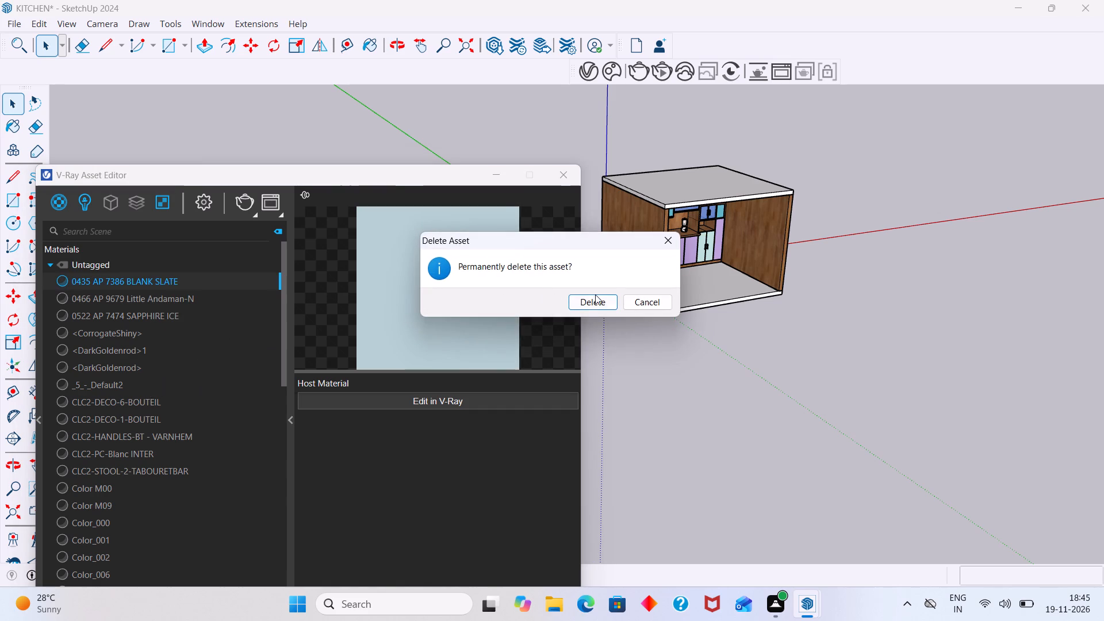
pyautogui.click(587, 298)
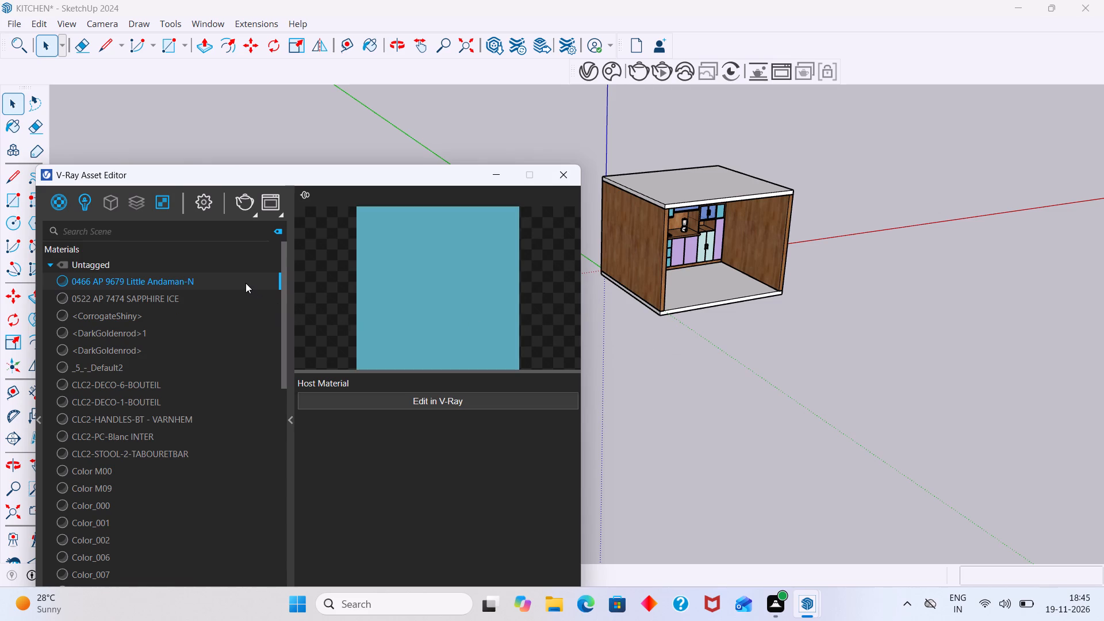
# Permanently delete the 0466 AP 9679 Little Andaman-N and 0522 AP 7474 SAPPHIRE ICE materials.
pyautogui.hotkey('ctrl', 'z')
pyautogui.hotkey('ctrl', 'a')
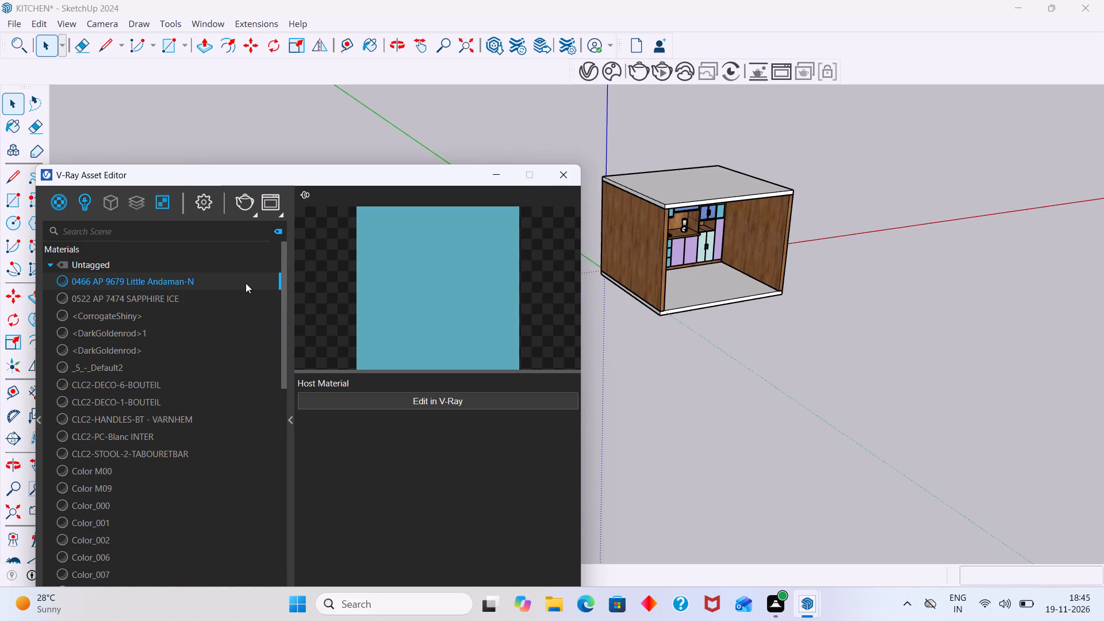
pyautogui.rightClick(246, 282)
pyautogui.click(281, 345)
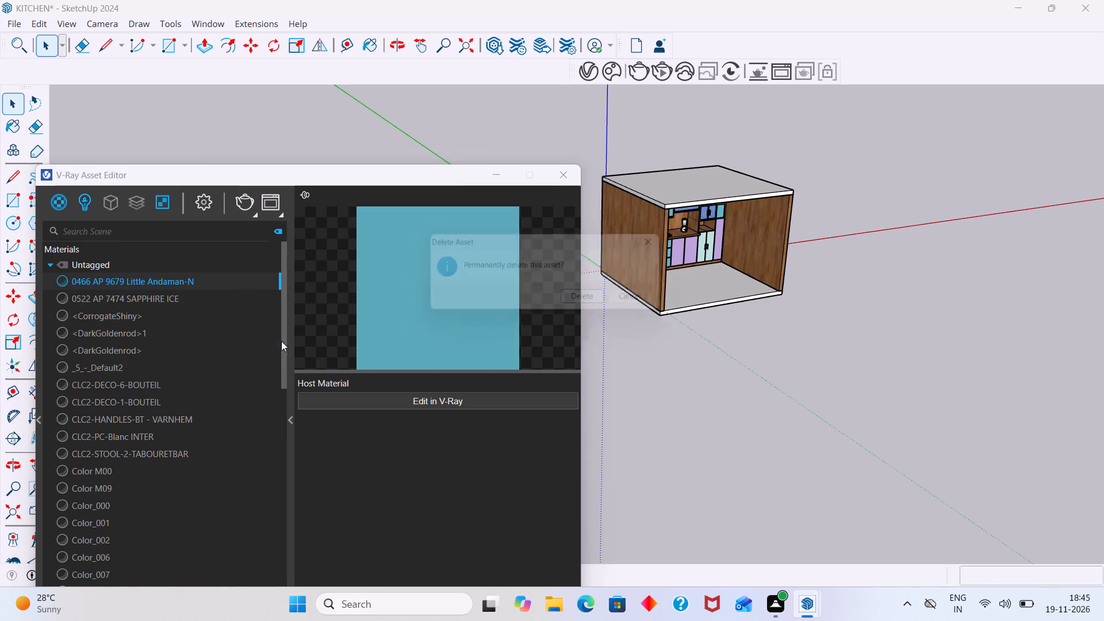
pyautogui.click(572, 303)
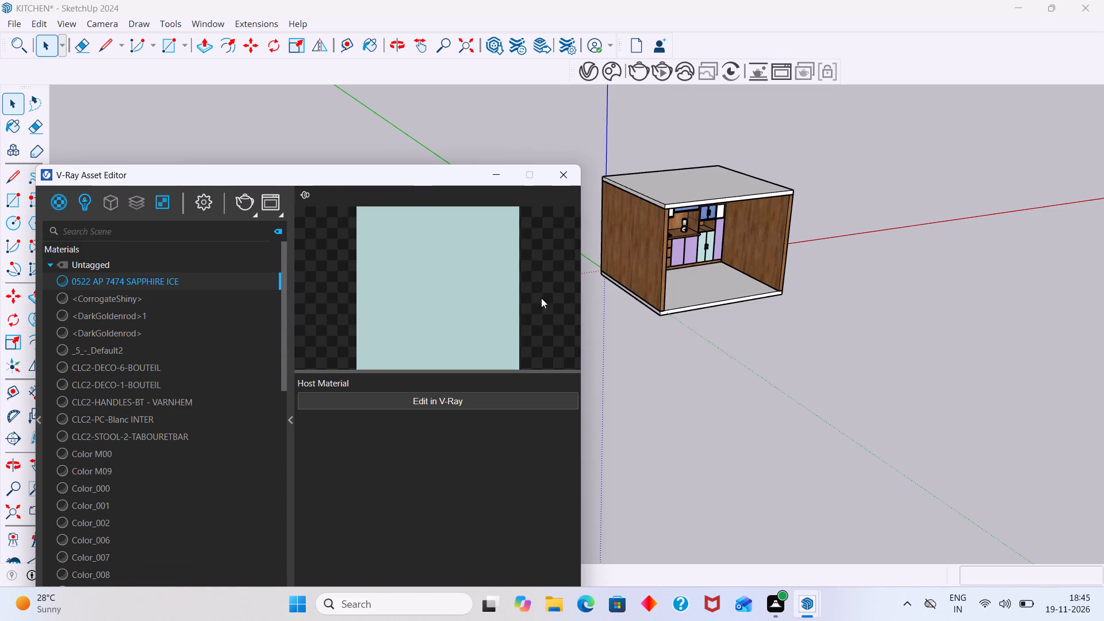
pyautogui.hotkey('ctrl', 'a')
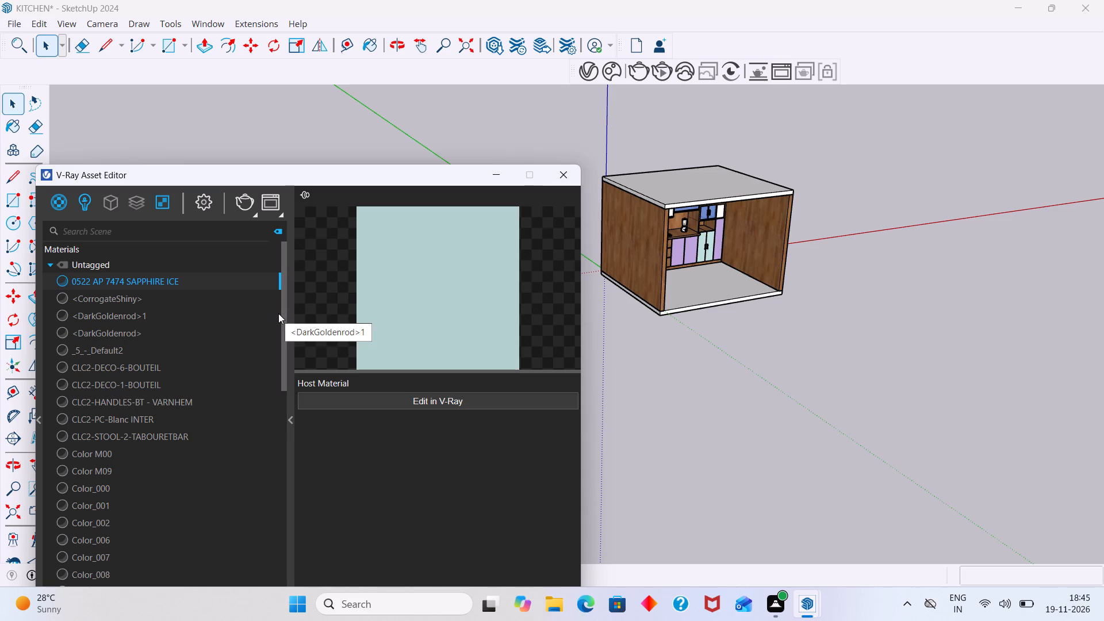
pyautogui.rightClick(246, 277)
pyautogui.click(295, 340)
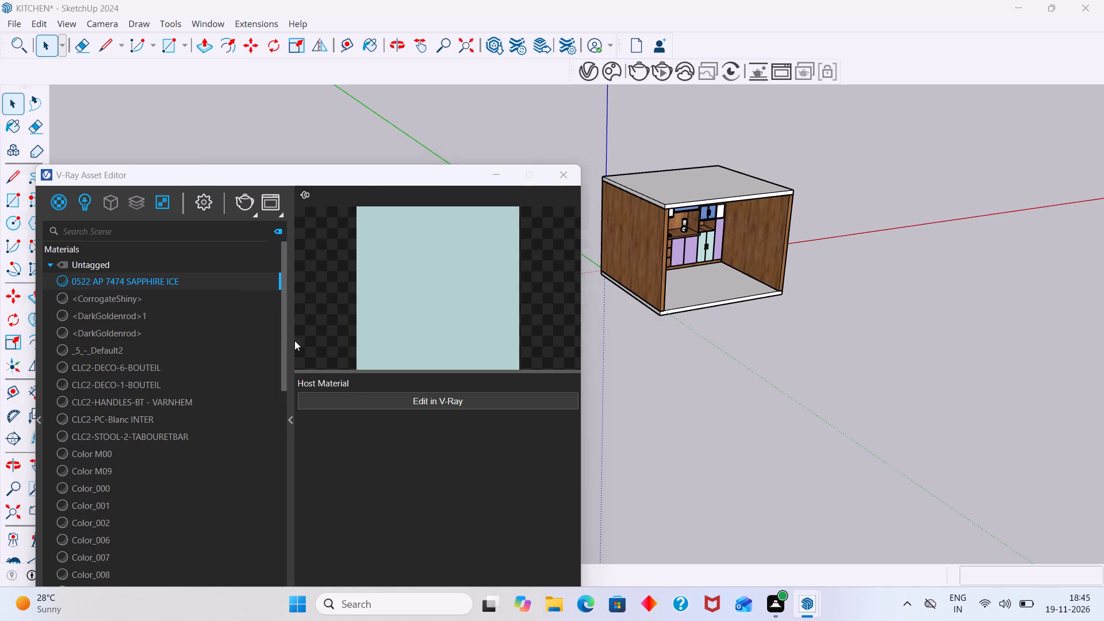
pyautogui.click(584, 300)
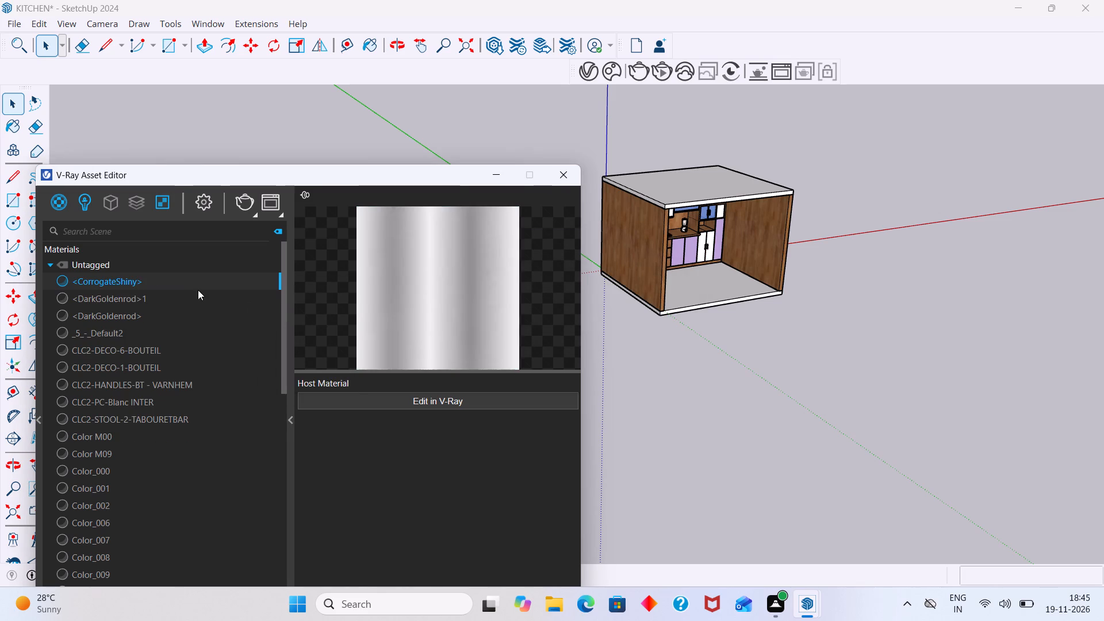
# Permanently delete the <CorrogateShiny> material and reposition the Asset Editor so its whole window fits on screen.
pyautogui.scroll(-7, 267, 289)
pyautogui.scroll(-14, 193, 317)
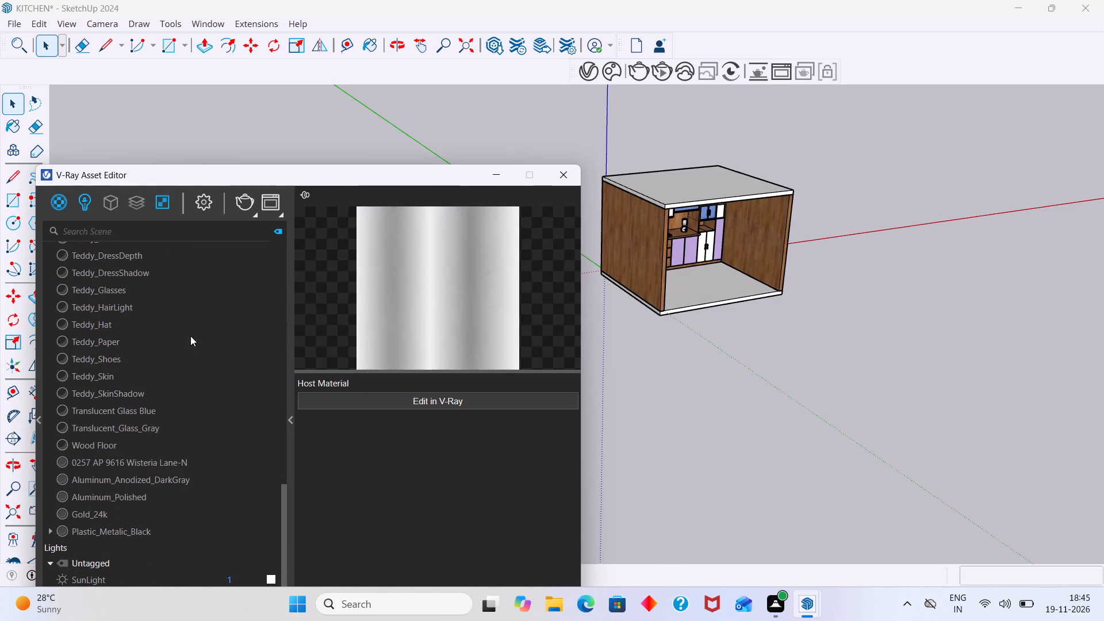
pyautogui.scroll(10, 186, 321)
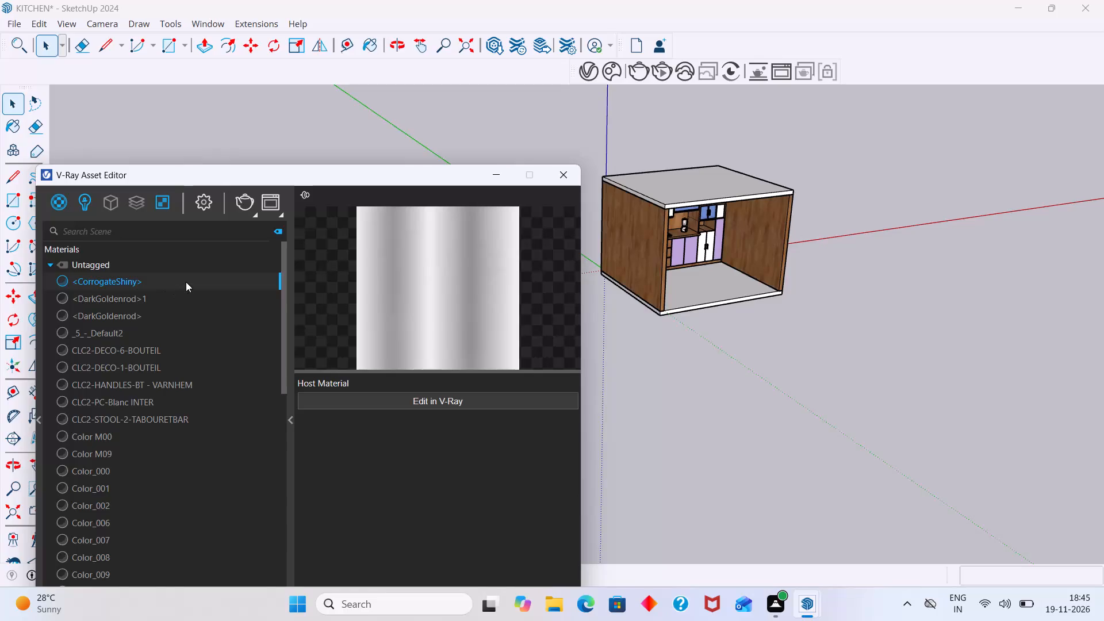
pyautogui.click(384, 148)
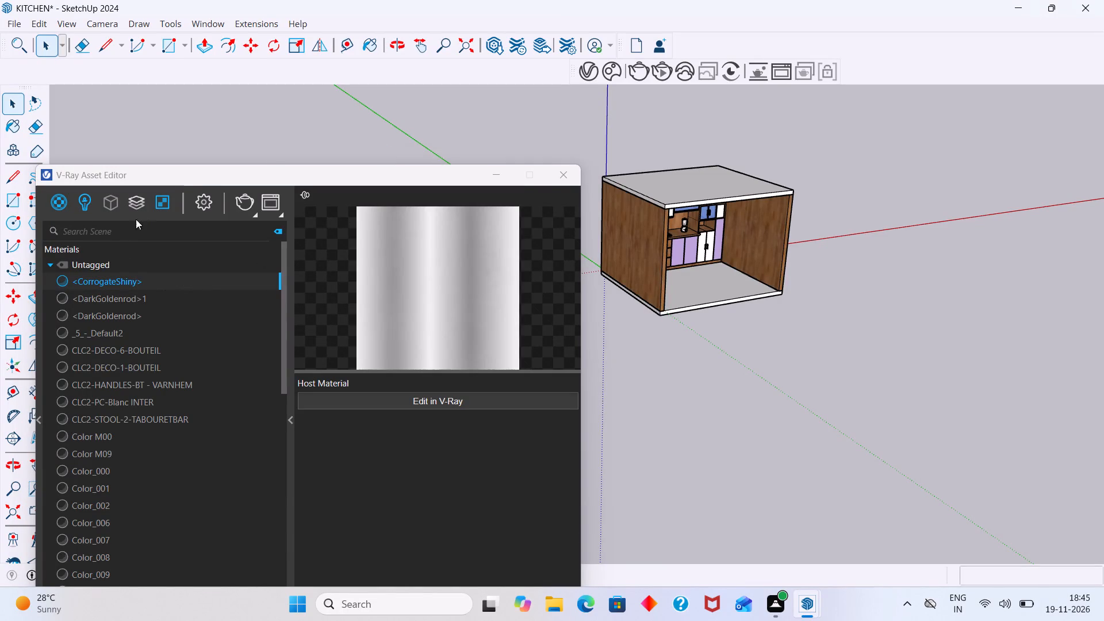
pyautogui.hotkey('ctrl', 'a')
pyautogui.rightClick(166, 282)
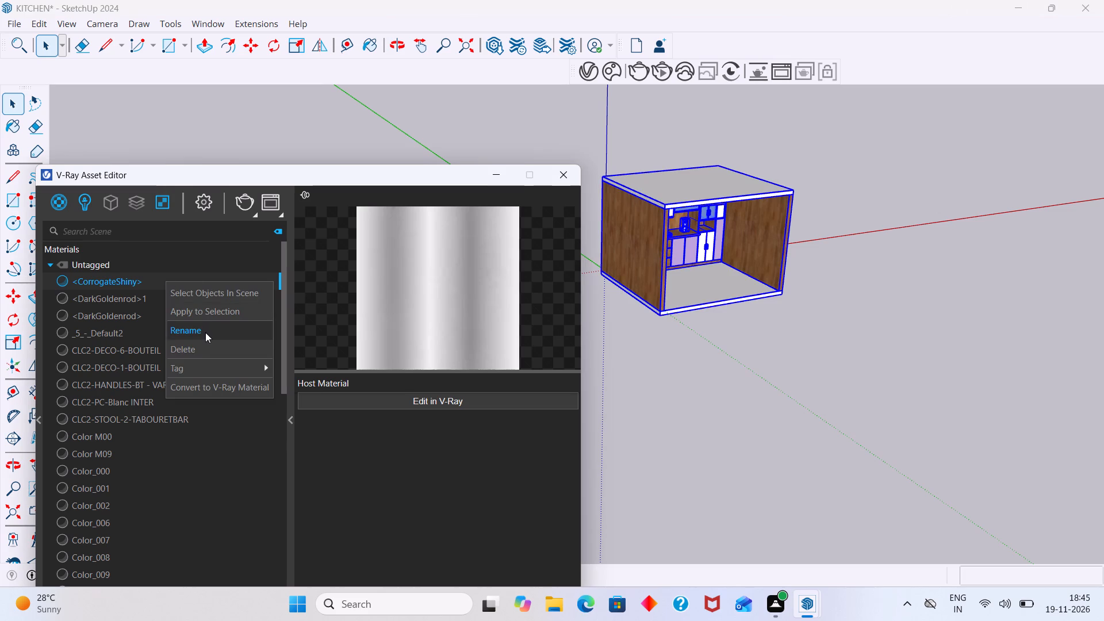
pyautogui.click(202, 349)
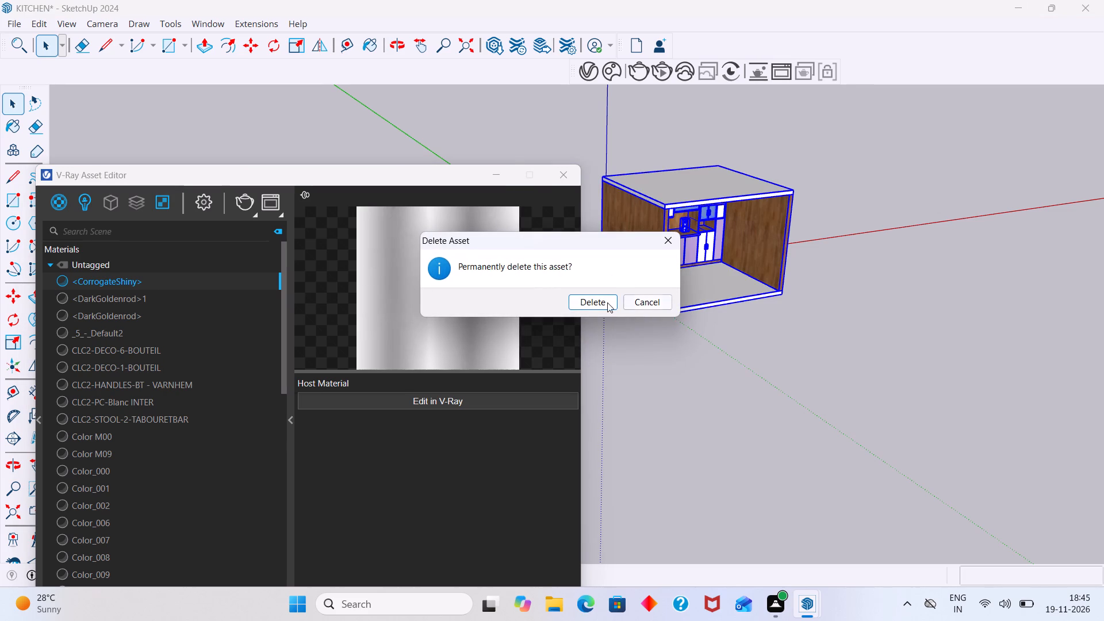
pyautogui.click(602, 302)
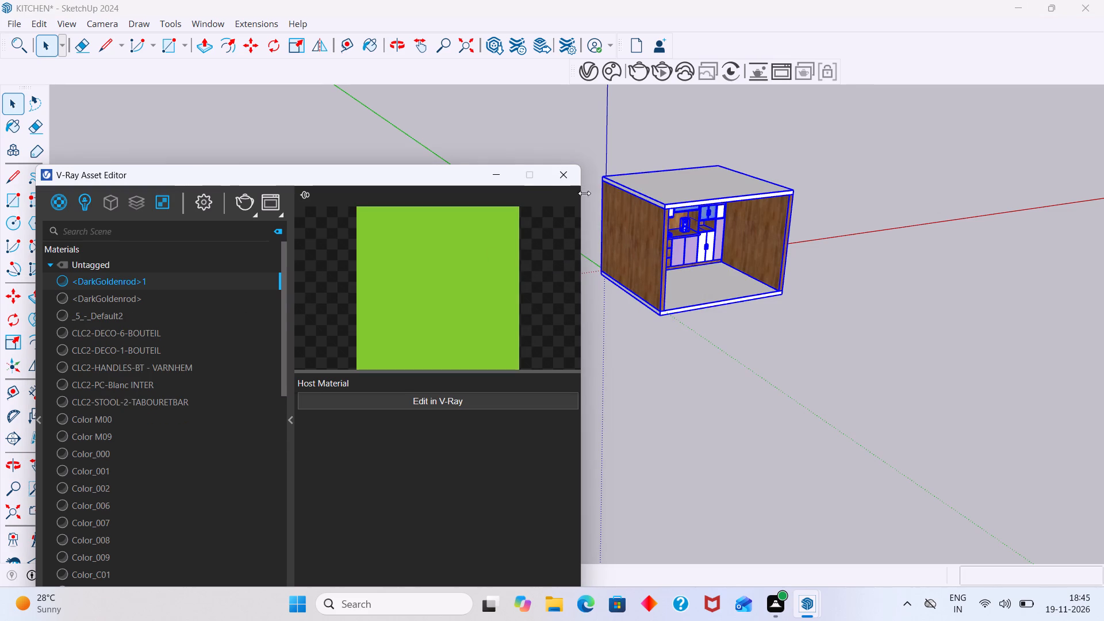
pyautogui.moveTo(431, 172); pyautogui.dragTo(452, 105)
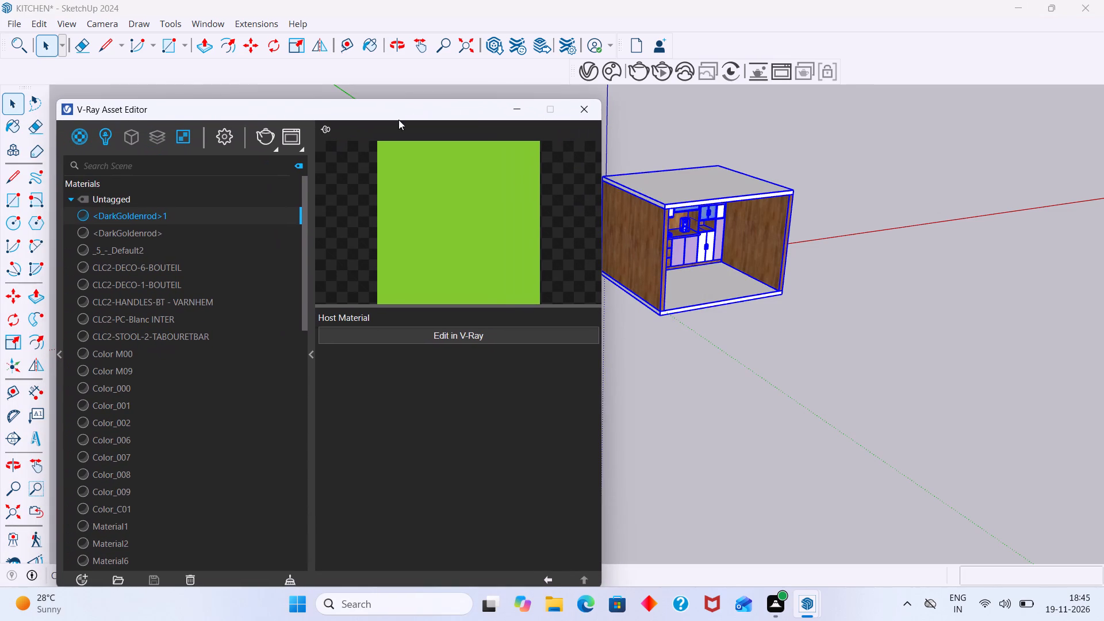
# Permanently delete the <DarkGoldenrod>1 material, clear the model selection and minimize the V-Ray Asset Editor.
pyautogui.click(650, 324)
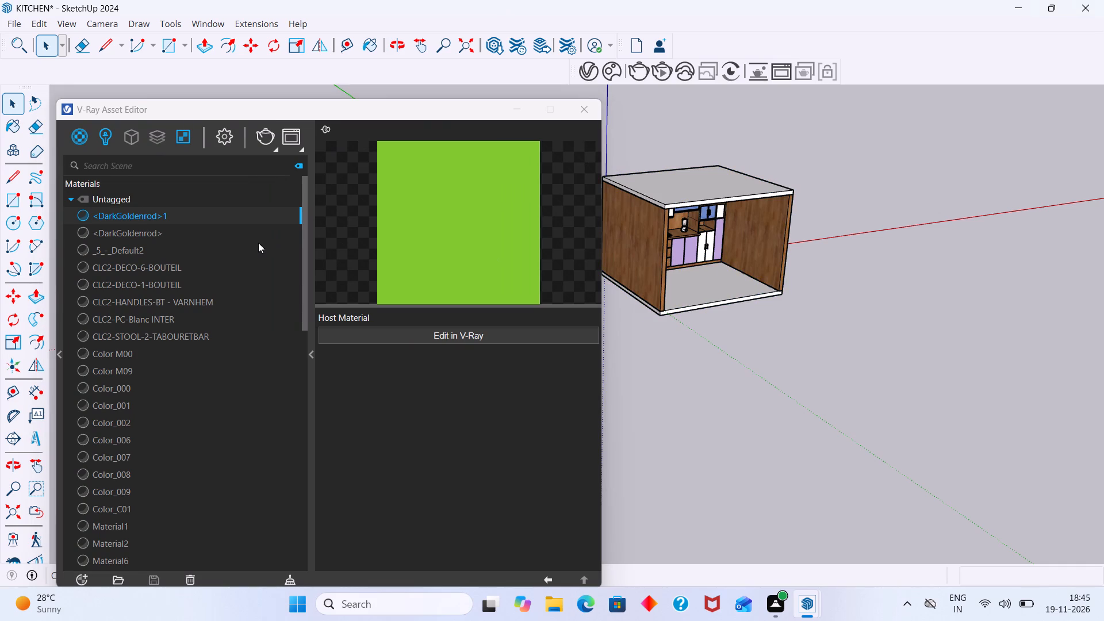
pyautogui.hotkey('ctrl', 'a')
pyautogui.rightClick(247, 220)
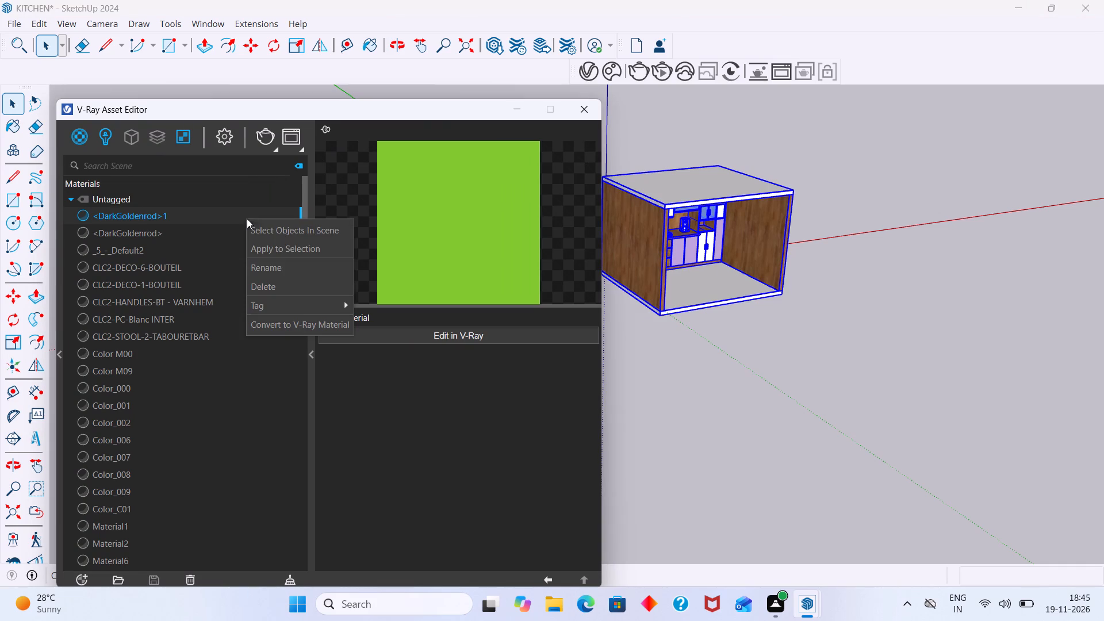
pyautogui.click(279, 284)
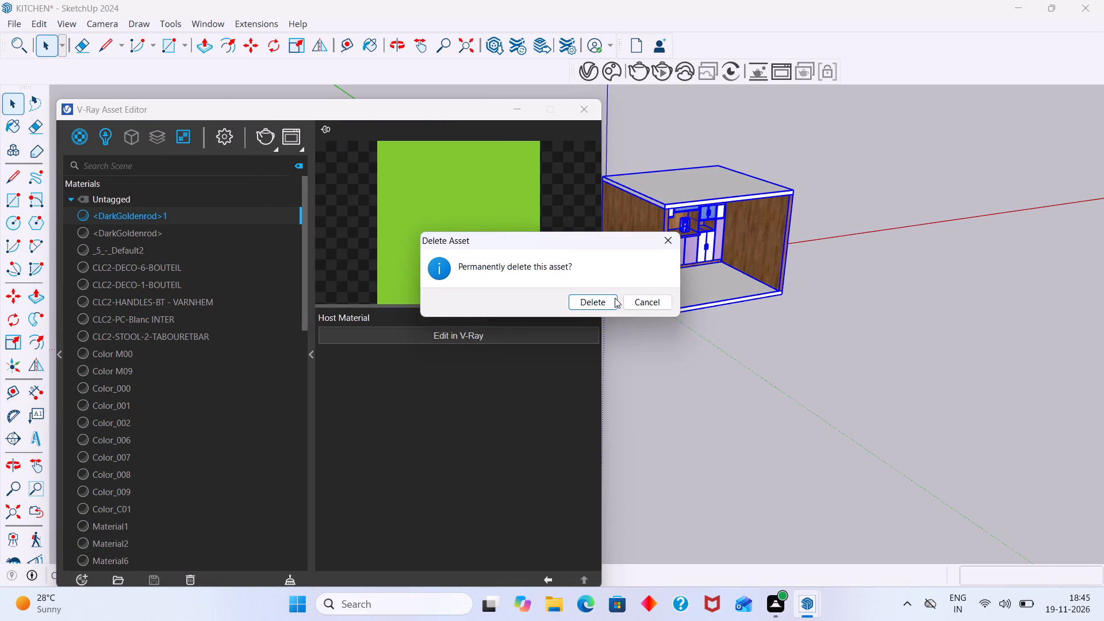
pyautogui.click(591, 306)
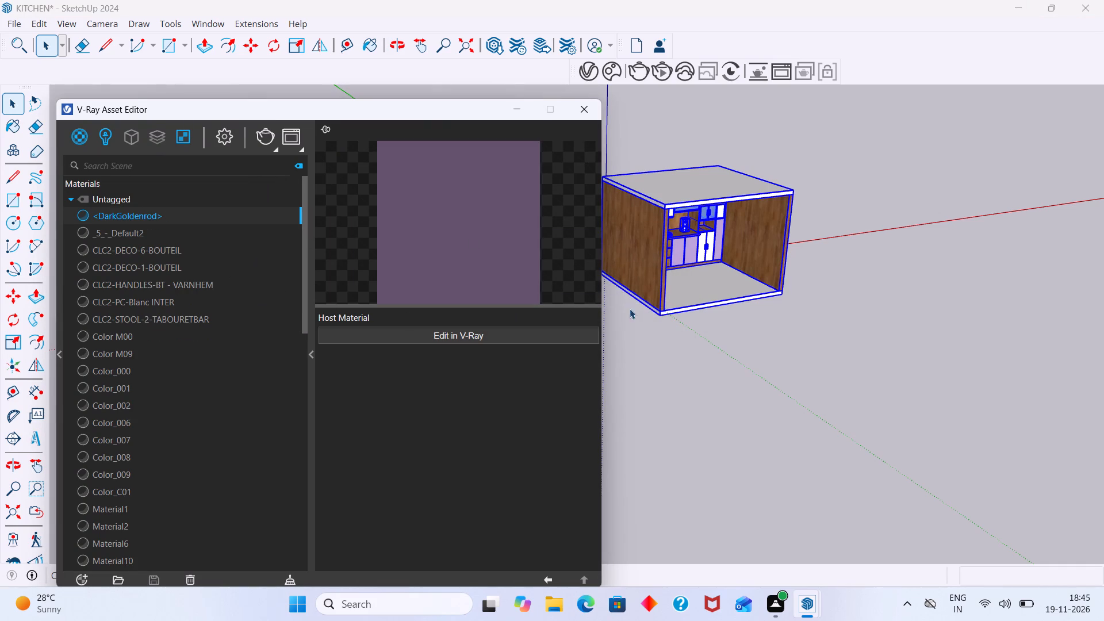
pyautogui.click(638, 343)
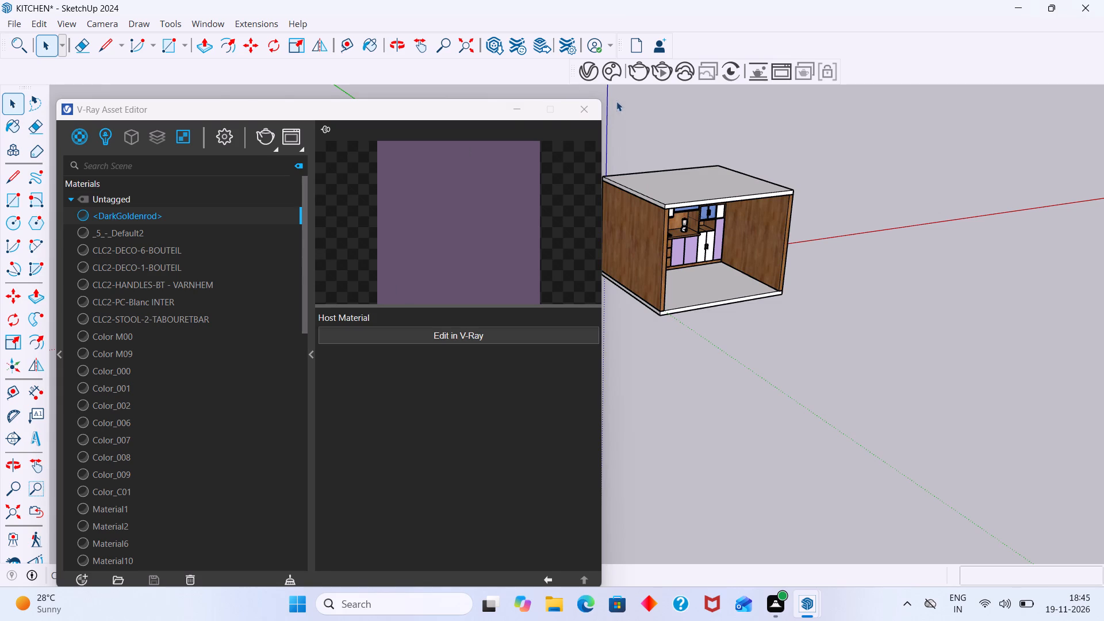
pyautogui.click(615, 102)
pyautogui.moveTo(524, 110); pyautogui.dragTo(517, 110)
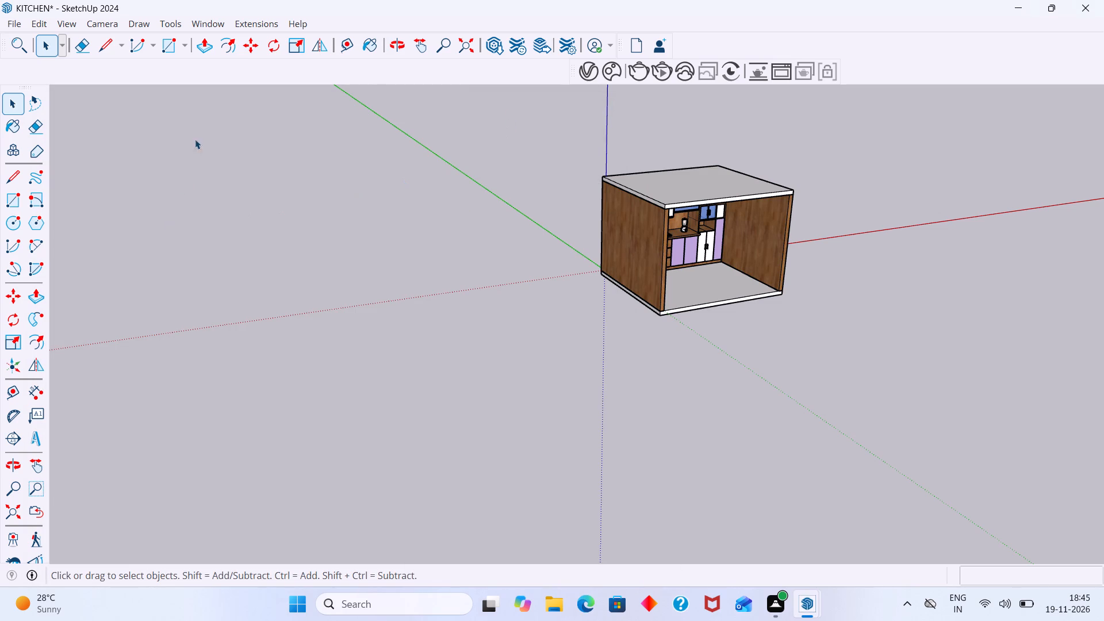
# Reopen the V-Ray Asset Editor and permanently delete the <DarkGoldenrod> and _5_-_Default2 materials.
pyautogui.doubleClick(594, 74)
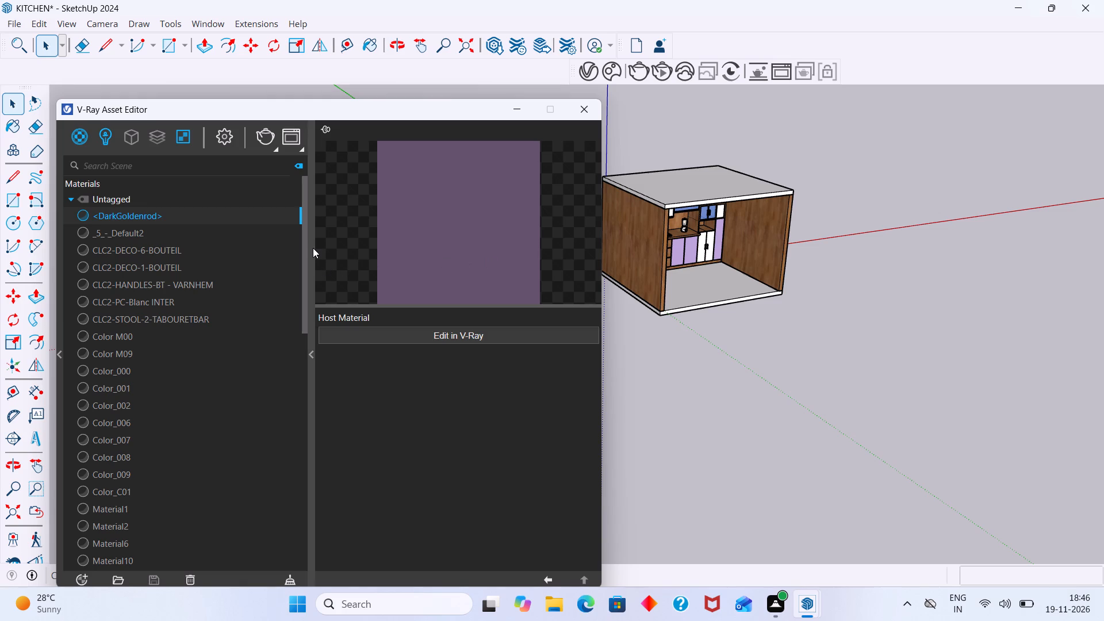
pyautogui.hotkey('ctrl', 'a')
pyautogui.rightClick(278, 218)
pyautogui.click(319, 287)
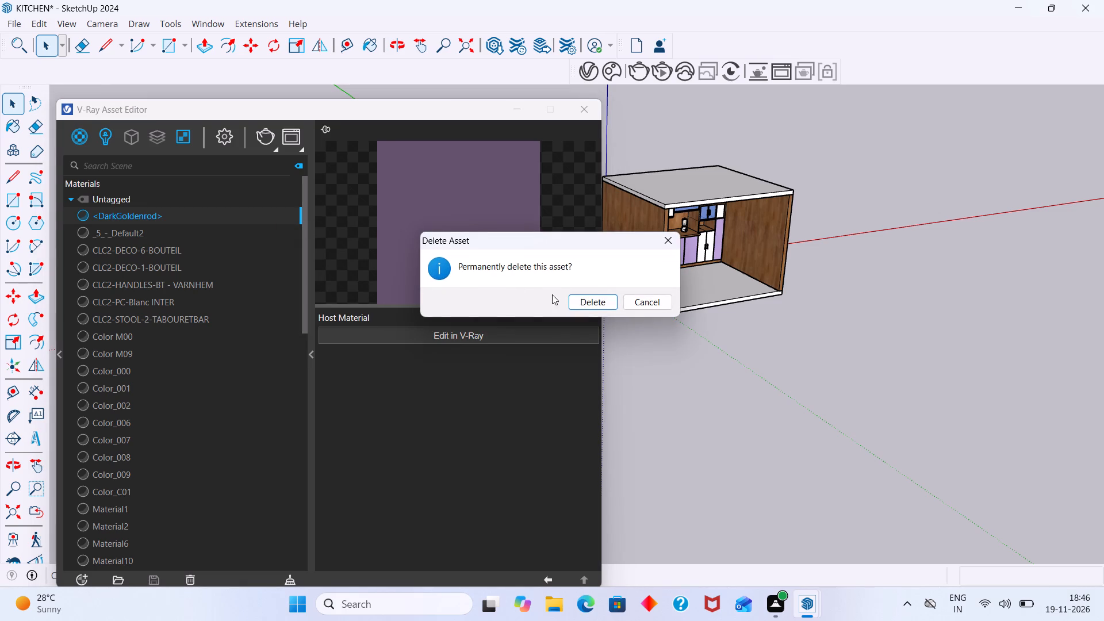
pyautogui.click(585, 301)
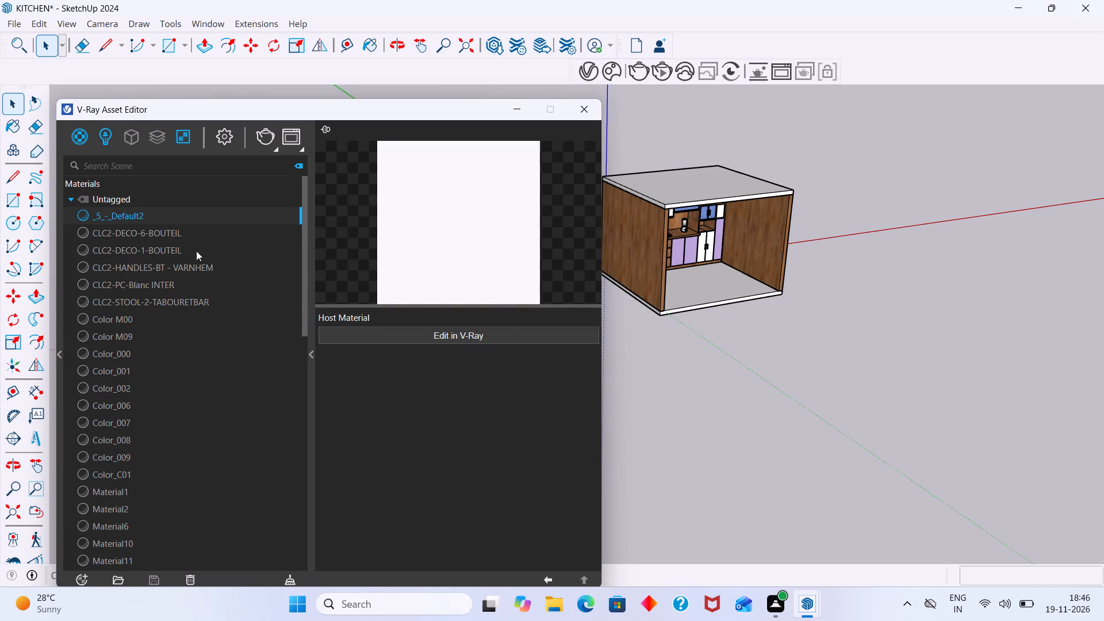
pyautogui.hotkey('ctrl', 'a')
pyautogui.hotkey('ctrl', 'a')
pyautogui.hotkey('ctrl', 'a')
pyautogui.rightClick(234, 216)
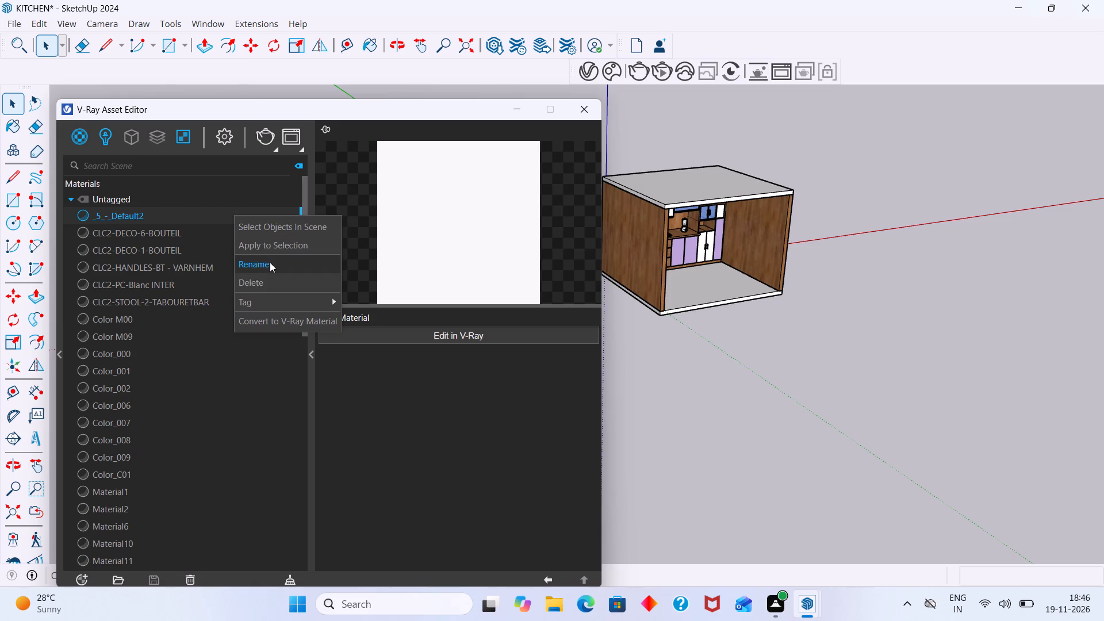
pyautogui.click(257, 282)
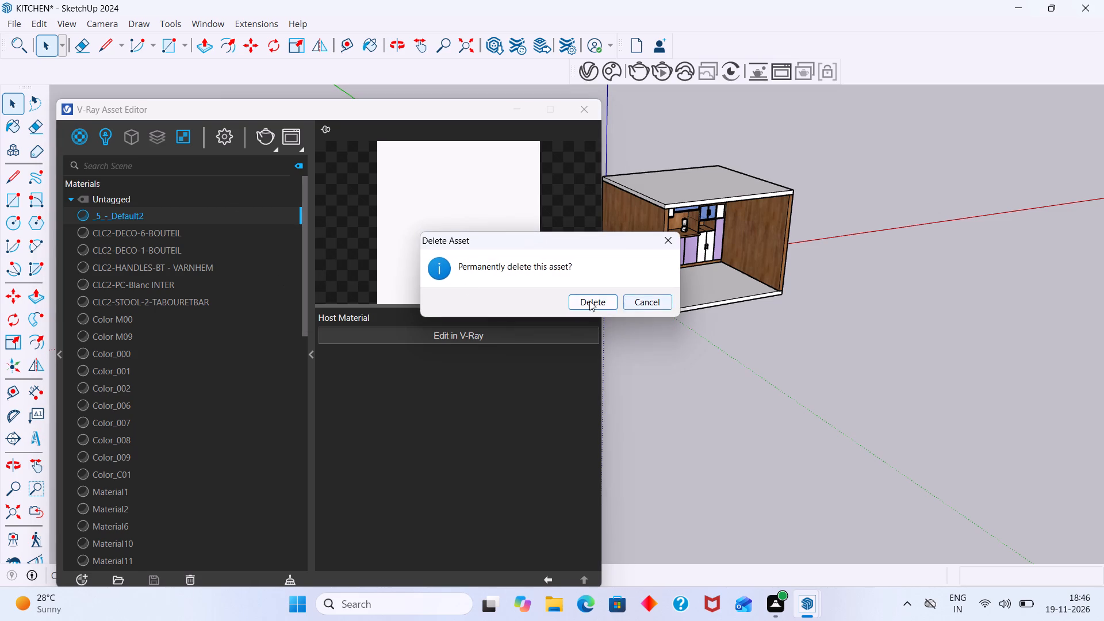
pyautogui.click(588, 301)
# Look through the material list and make the CLC2-DECO-6-BOUTEIL host material editable in V-Ray.
pyautogui.scroll(-8, 212, 342)
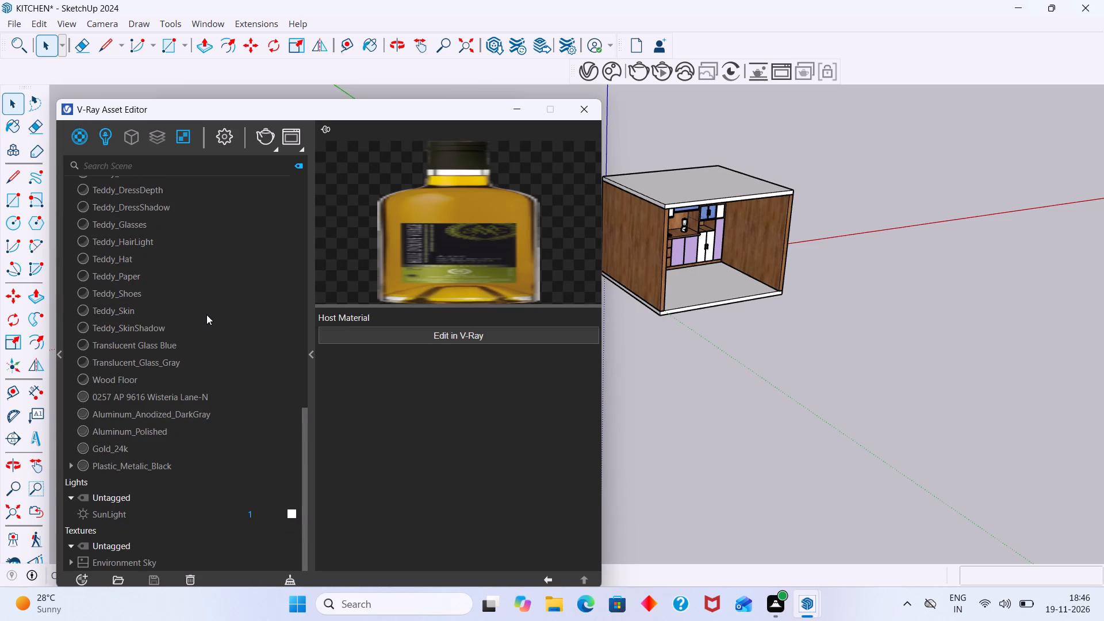
pyautogui.scroll(-3, 206, 315)
pyautogui.scroll(7, 206, 315)
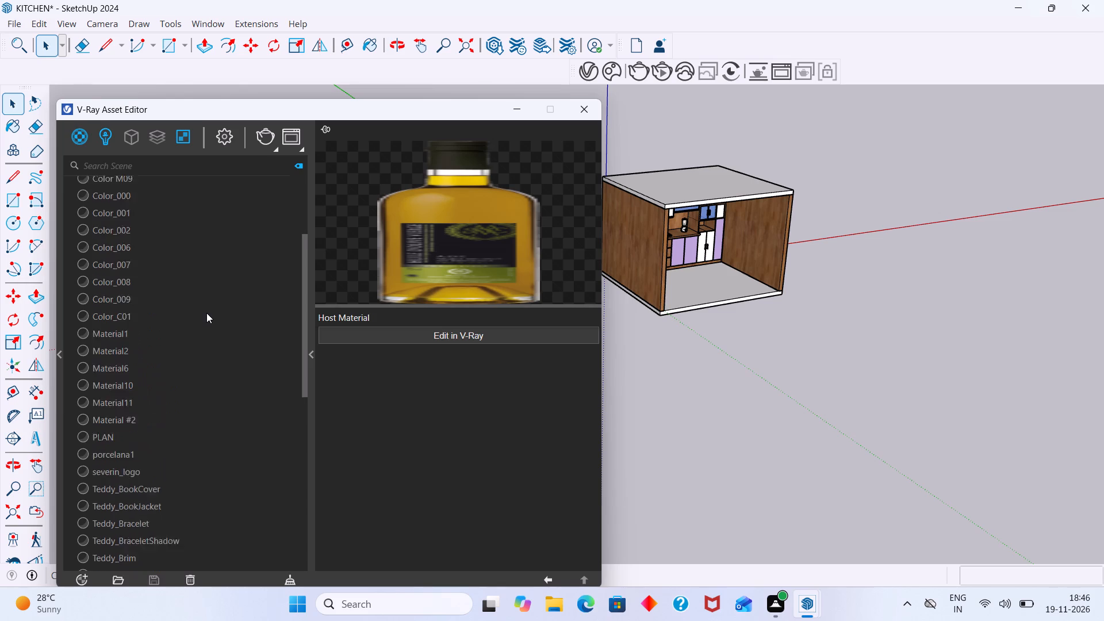
pyautogui.scroll(5, 206, 313)
pyautogui.click(436, 334)
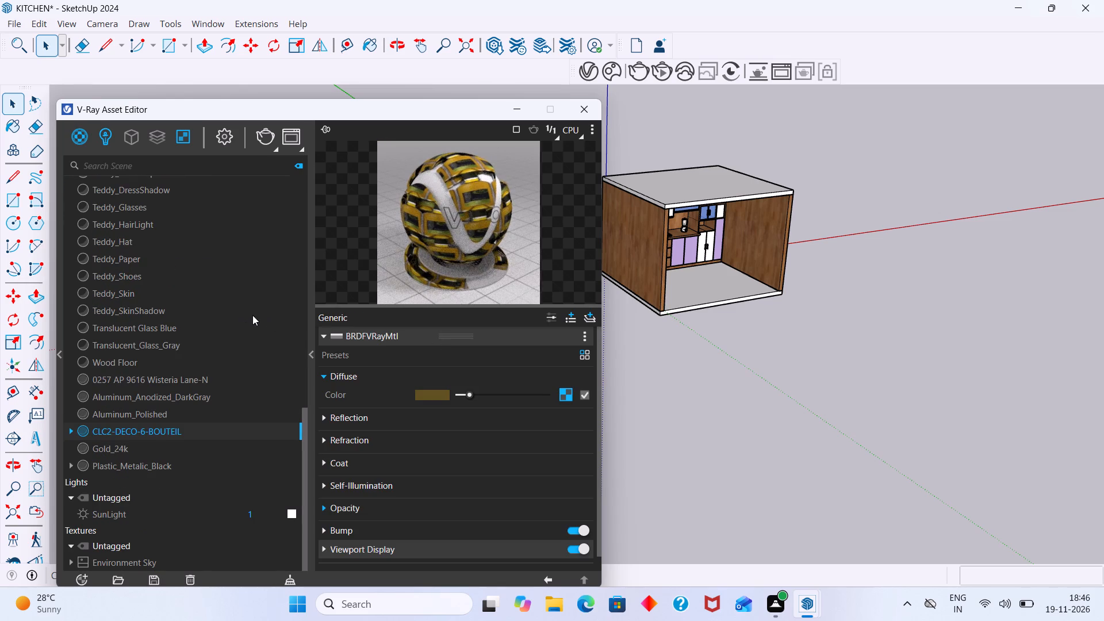
# Close the V-Ray Asset Editor and examine the kitchen's cabinet fronts, including the white upper double-door cabinet.
pyautogui.moveTo(692, 229); pyautogui.dragTo(654, 187, button='middle')
pyautogui.scroll(6, 710, 196)
pyautogui.scroll(-5, 699, 210)
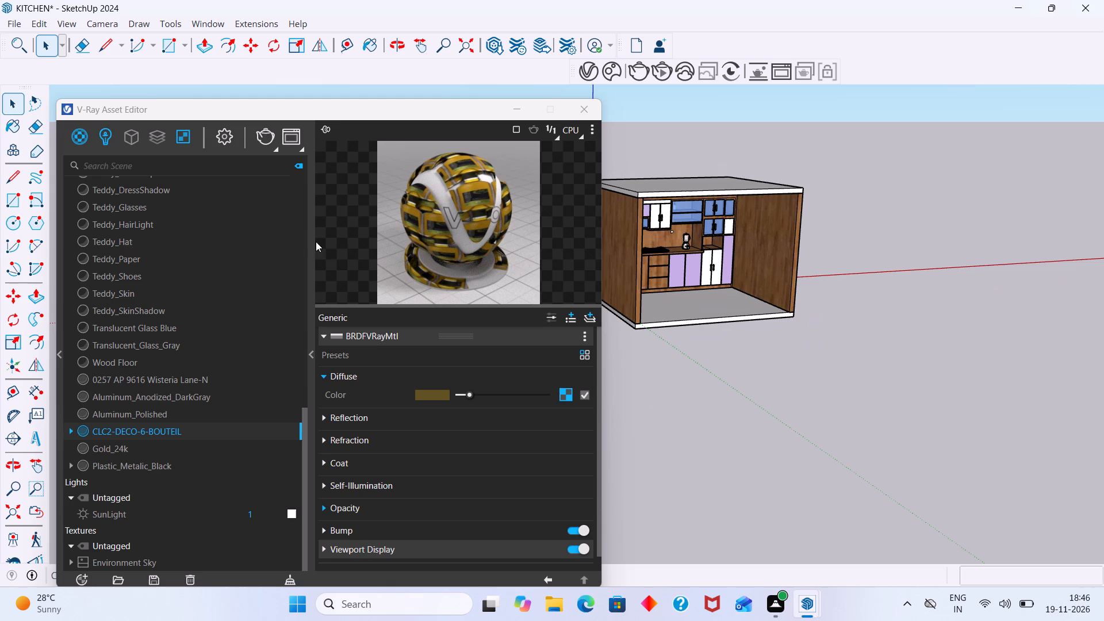
pyautogui.scroll(-3, 281, 254)
pyautogui.scroll(3, 228, 248)
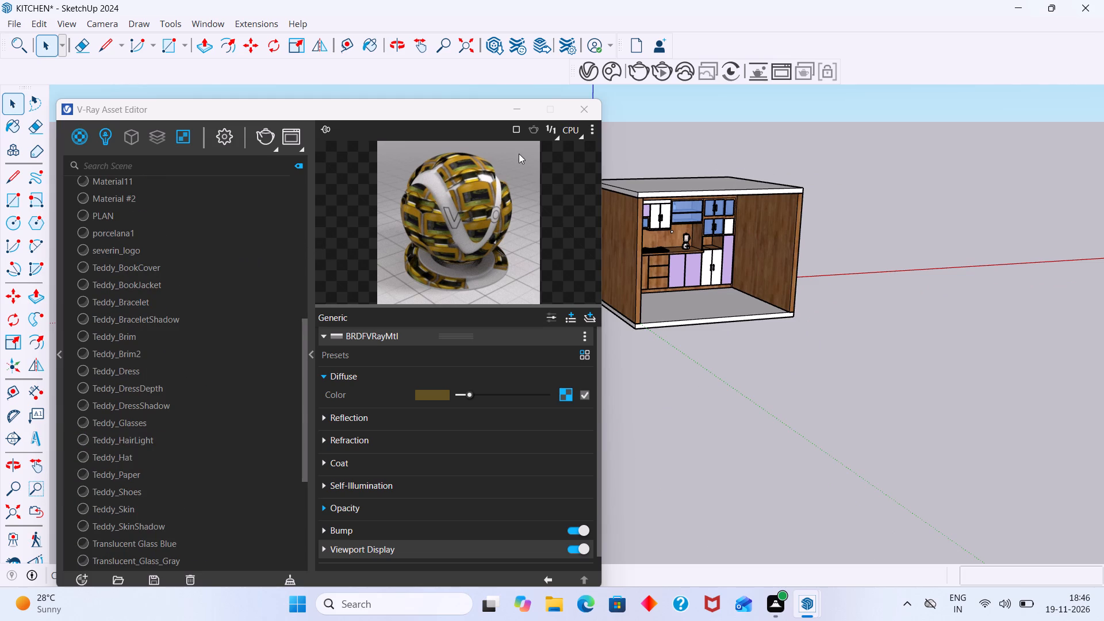
pyautogui.click(590, 108)
pyautogui.moveTo(694, 245); pyautogui.dragTo(591, 225, button='middle')
pyautogui.scroll(18, 657, 213)
pyautogui.moveTo(658, 225); pyautogui.dragTo(825, 262, button='middle')
pyautogui.scroll(3, 825, 262)
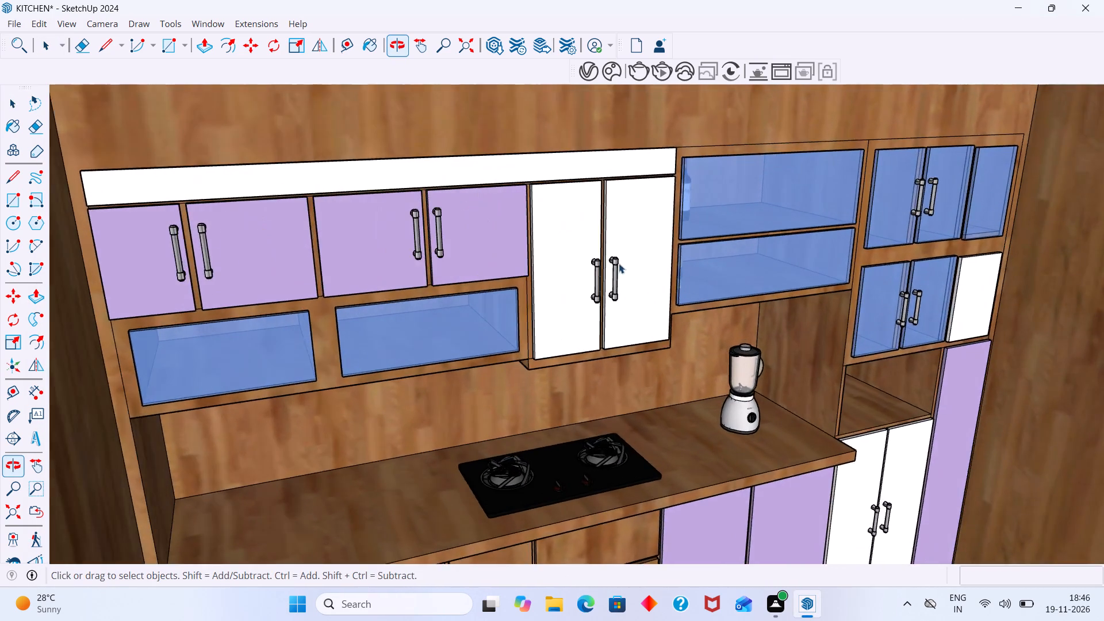
pyautogui.scroll(3, 619, 263)
pyautogui.scroll(-15, 605, 253)
pyautogui.moveTo(656, 263); pyautogui.dragTo(581, 237, button='middle')
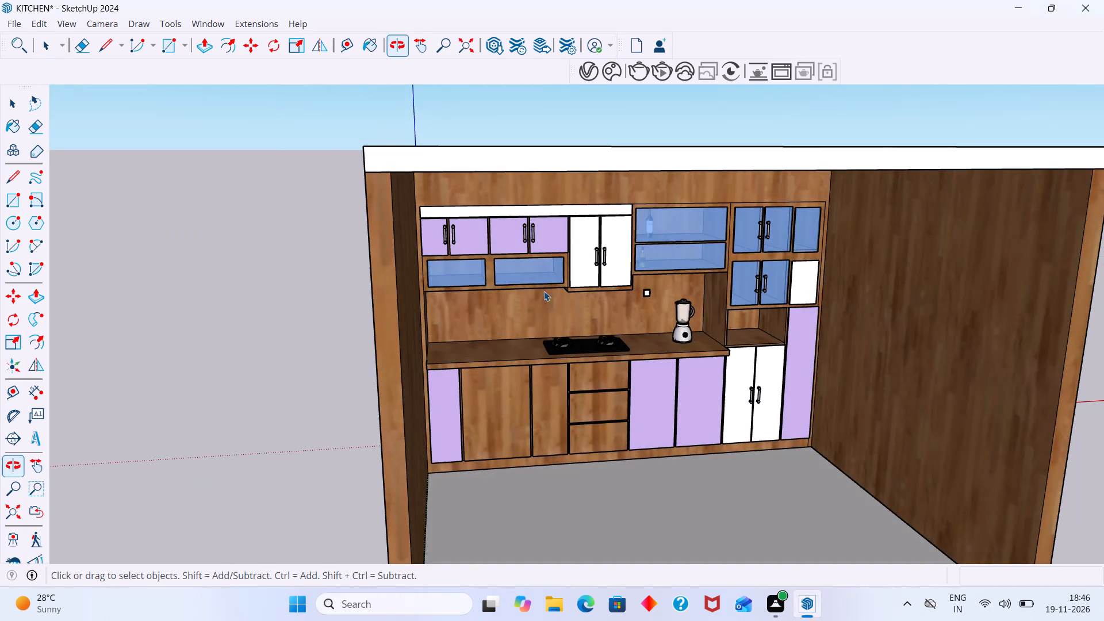
pyautogui.moveTo(488, 344); pyautogui.dragTo(470, 352, button='middle')
pyautogui.scroll(10, 603, 270)
pyautogui.tripleClick(568, 250)
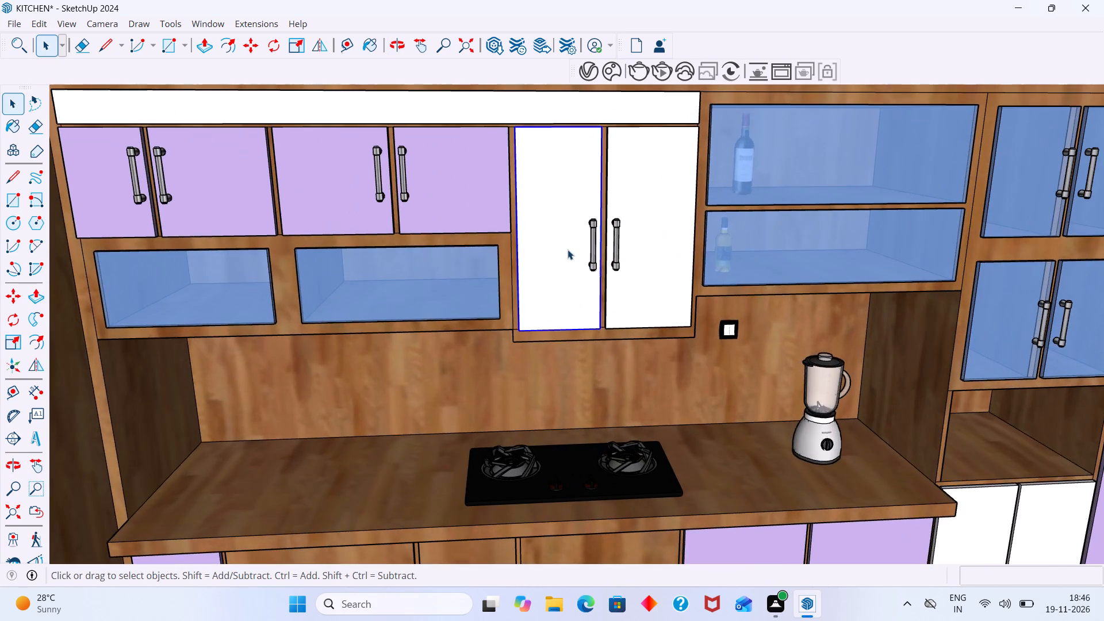
pyautogui.click(572, 251)
pyautogui.scroll(-9, 582, 253)
pyautogui.scroll(1, 597, 255)
pyautogui.scroll(-9, 597, 251)
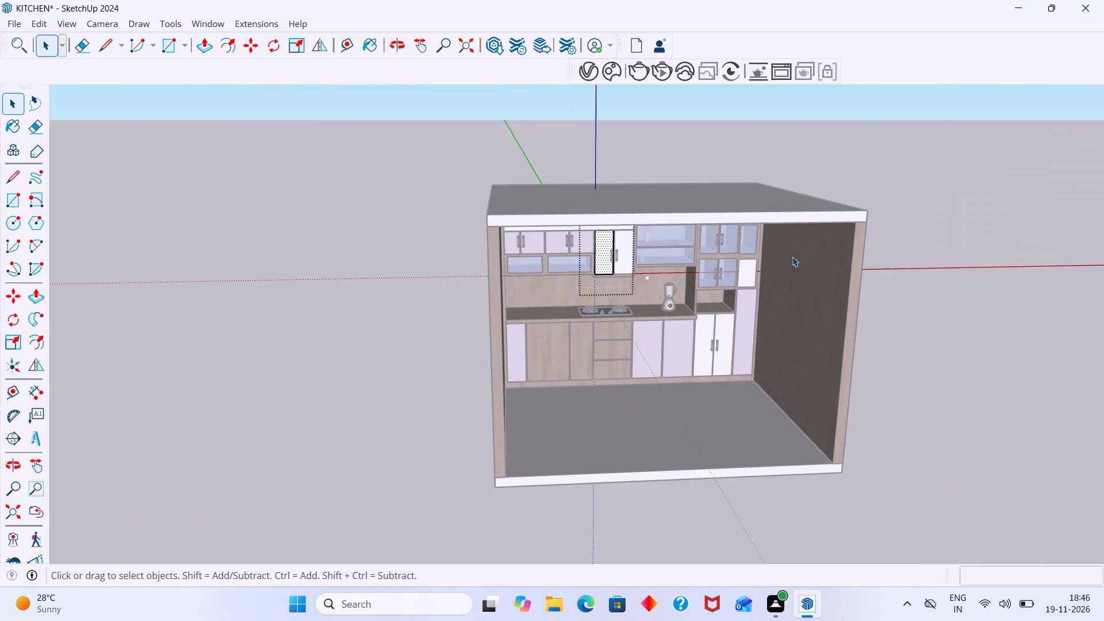
pyautogui.click(884, 267)
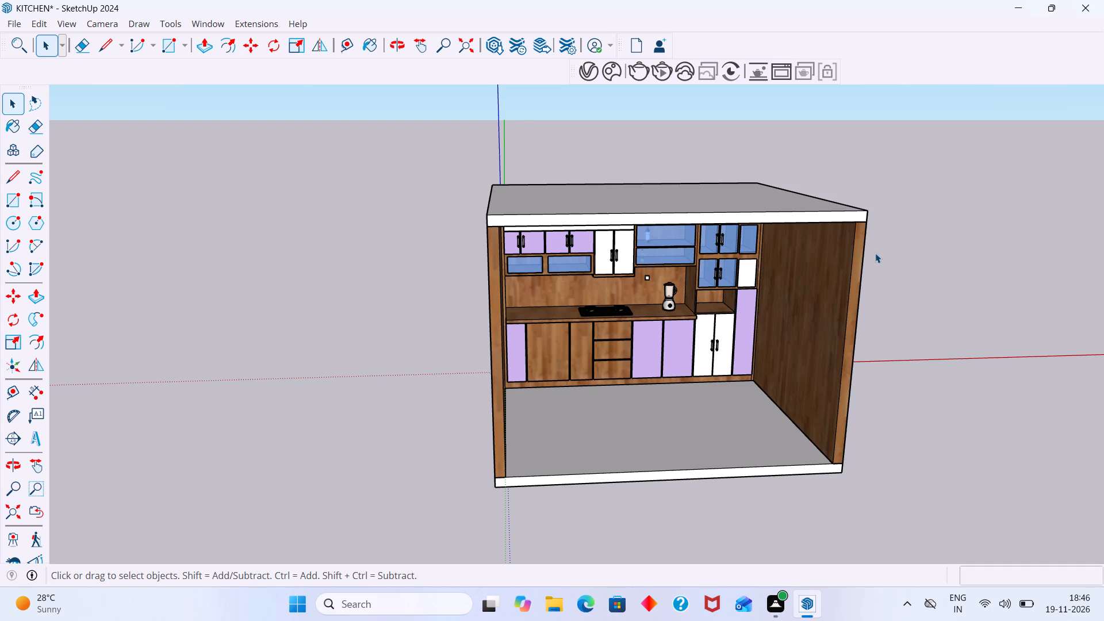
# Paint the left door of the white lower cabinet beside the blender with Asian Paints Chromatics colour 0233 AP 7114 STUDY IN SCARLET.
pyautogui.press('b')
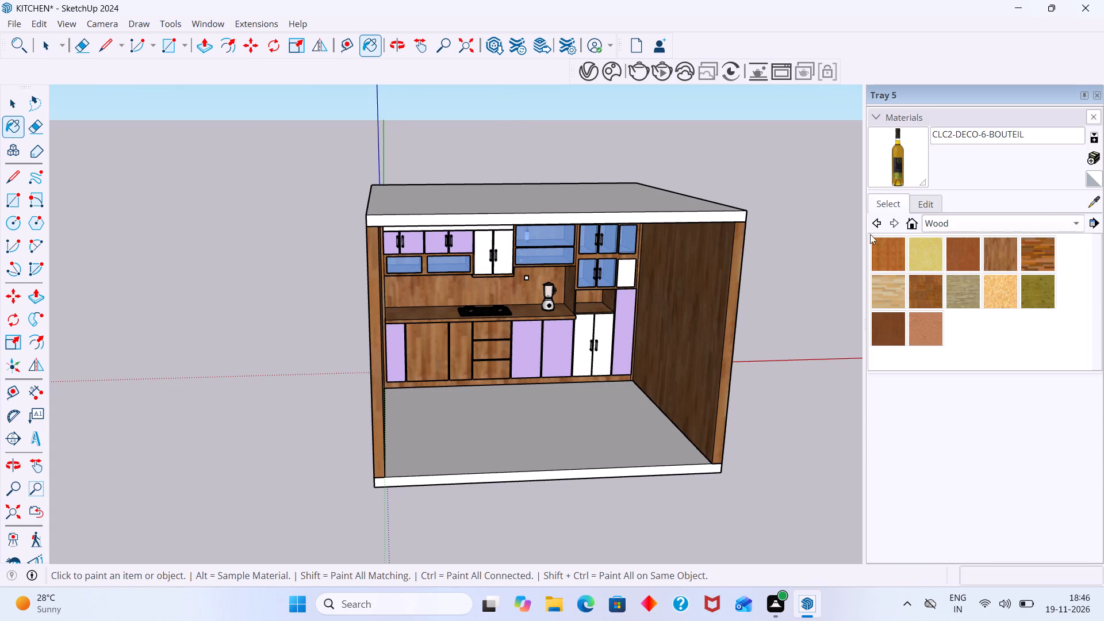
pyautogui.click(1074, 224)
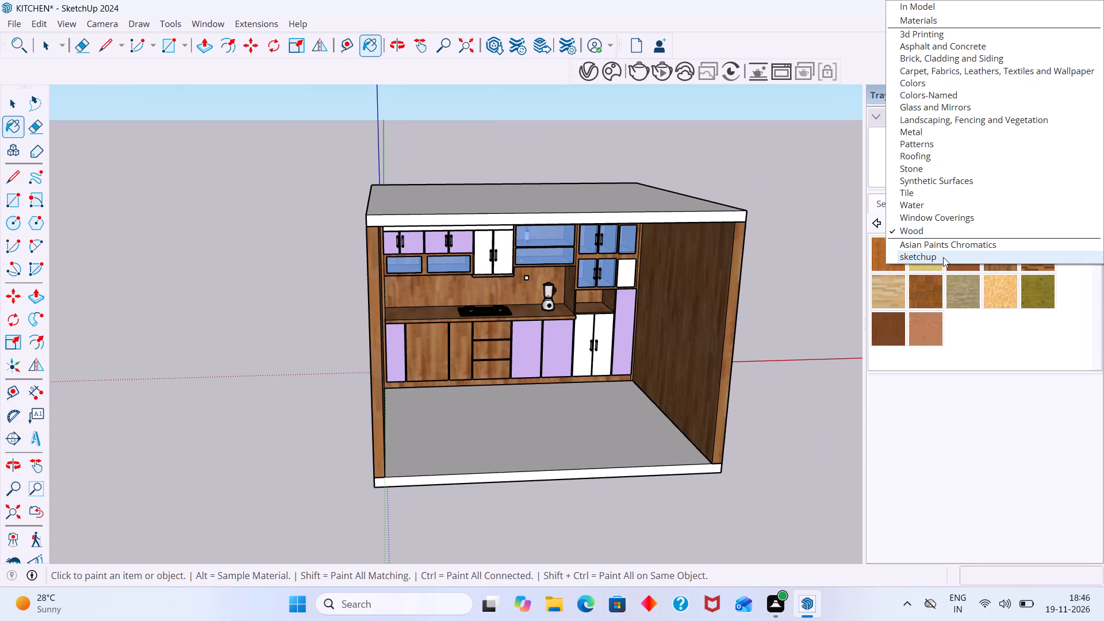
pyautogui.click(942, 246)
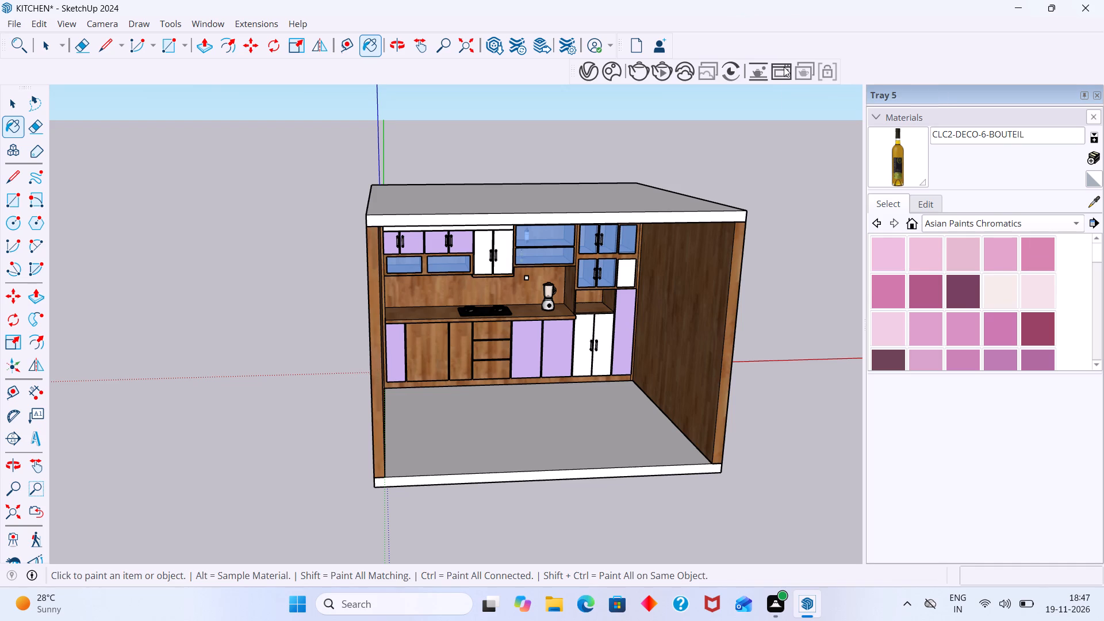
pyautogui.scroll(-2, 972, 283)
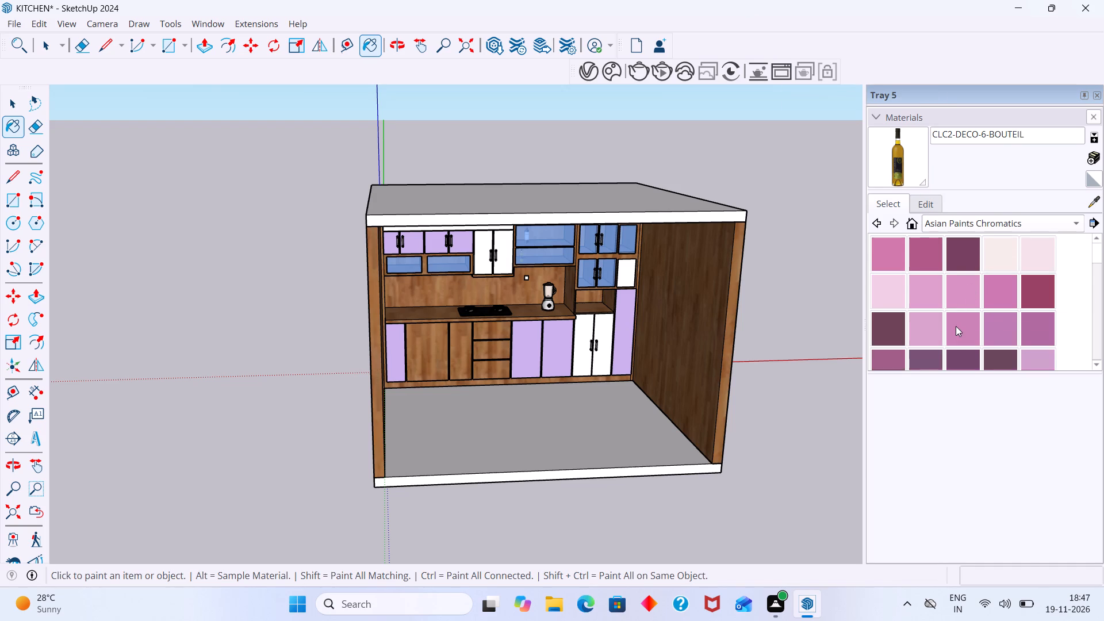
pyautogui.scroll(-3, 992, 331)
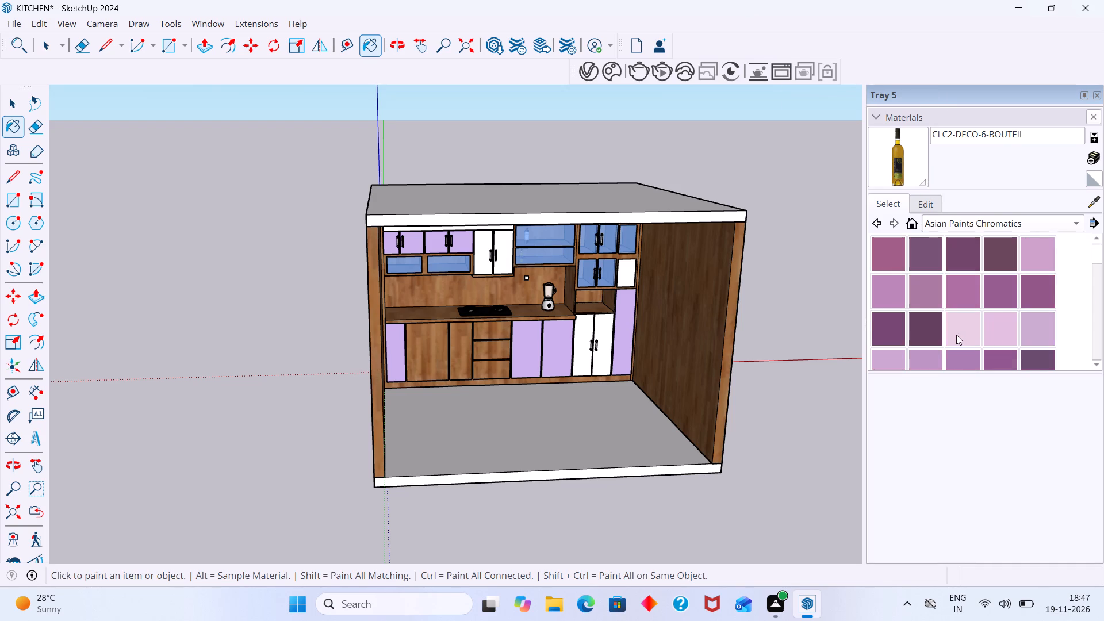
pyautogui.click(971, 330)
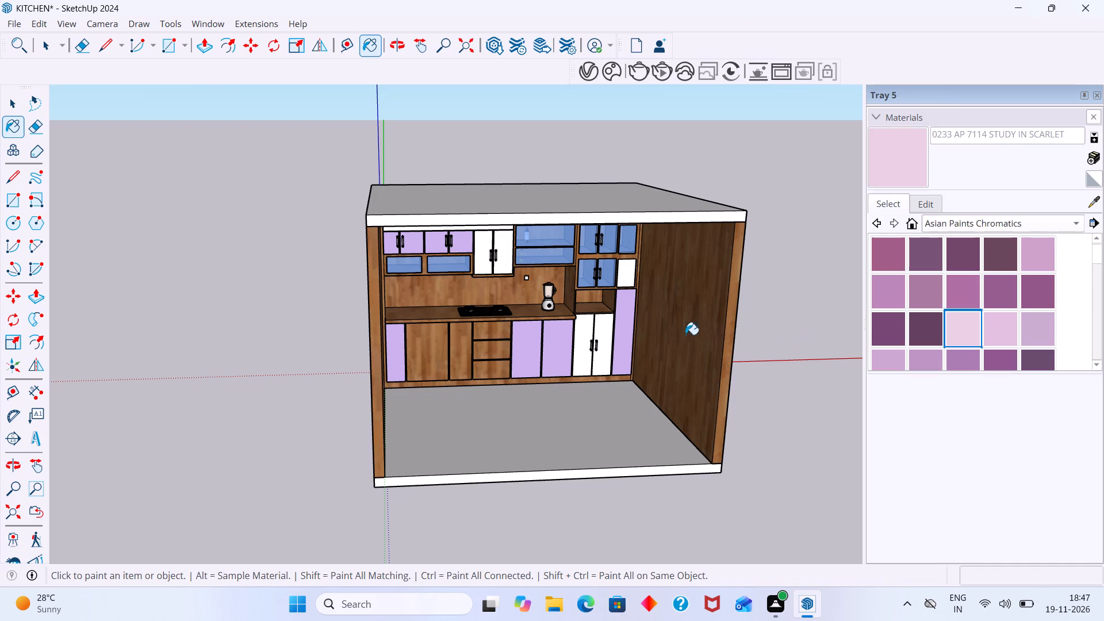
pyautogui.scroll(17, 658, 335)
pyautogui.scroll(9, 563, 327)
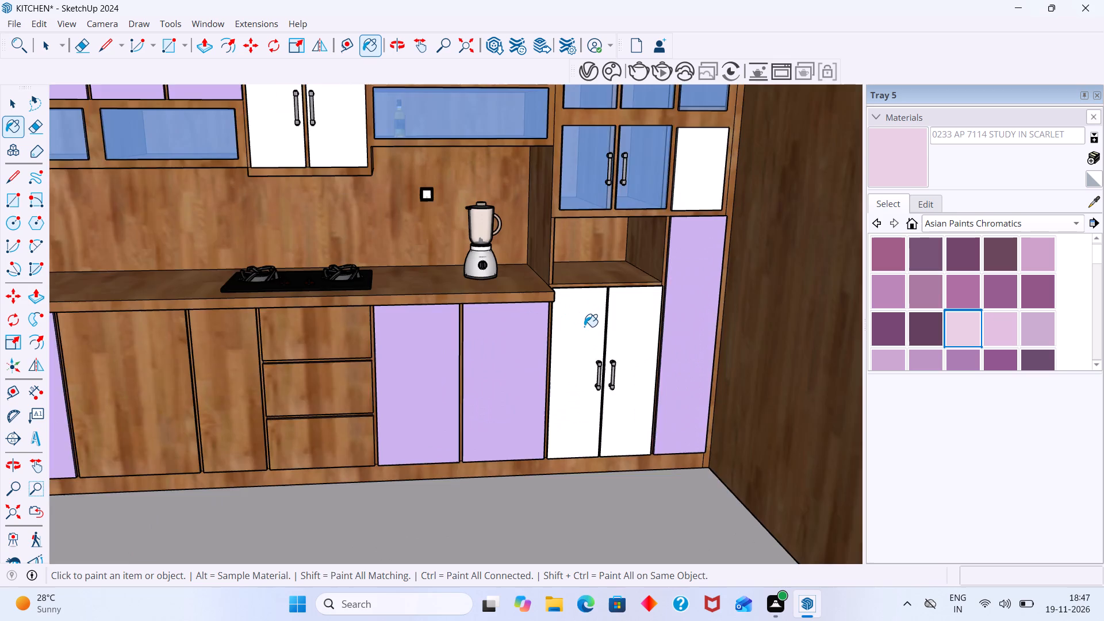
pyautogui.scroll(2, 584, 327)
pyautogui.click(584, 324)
# Paint the left door of the lower double-door cabinet with Asian Paints Chromatics colour 0313 AP 7204 FIRST RAY.
pyautogui.scroll(-3, 936, 324)
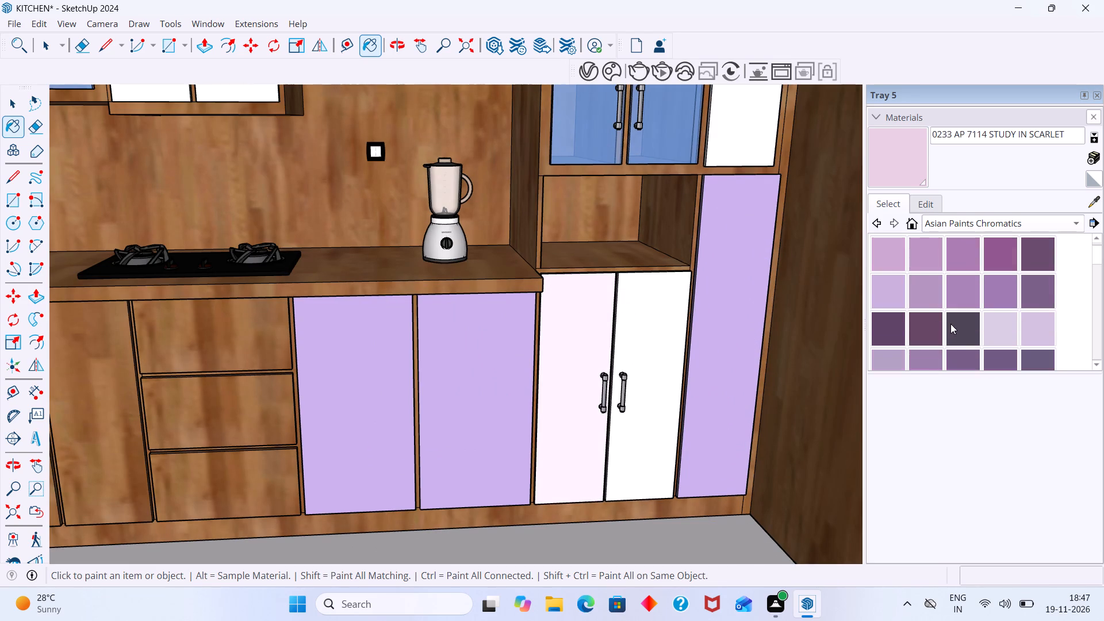
pyautogui.scroll(-12, 952, 325)
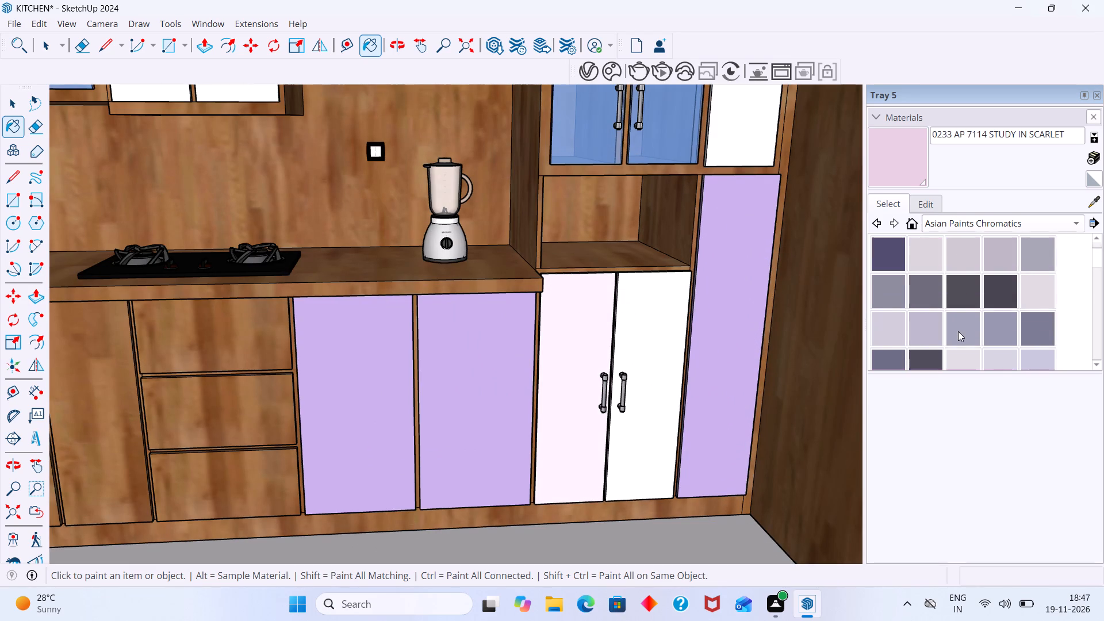
pyautogui.scroll(-2, 958, 331)
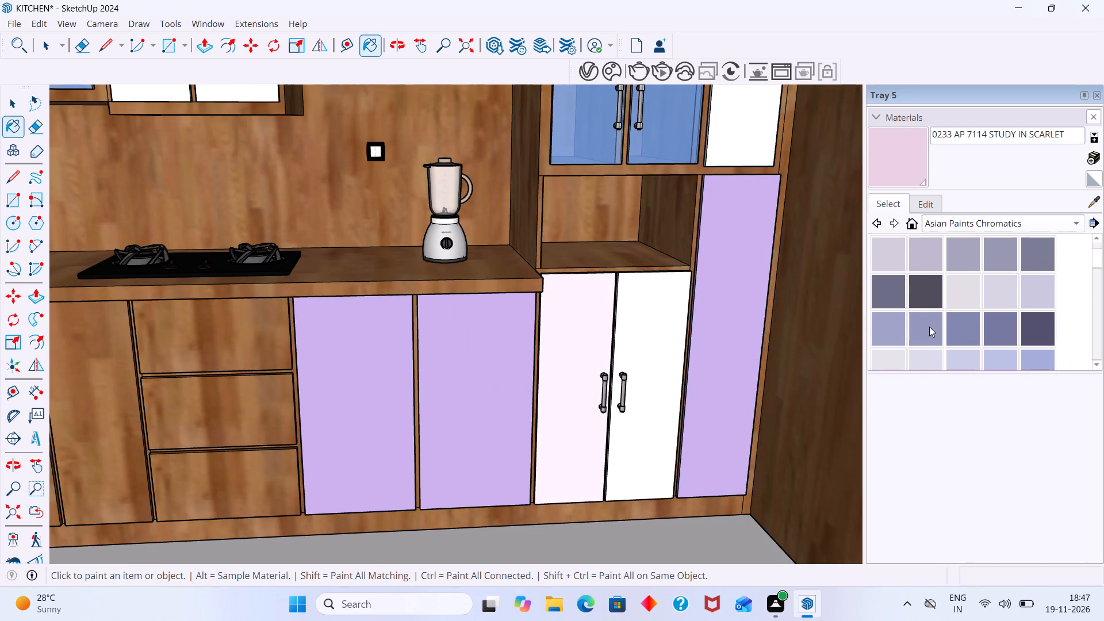
pyautogui.click(961, 296)
pyautogui.click(581, 383)
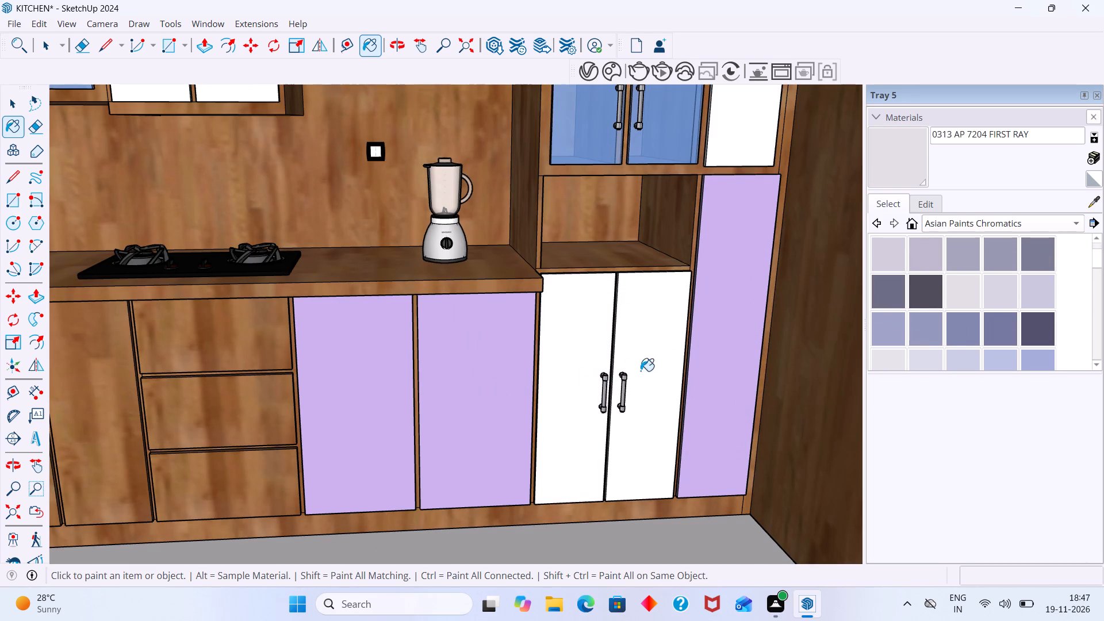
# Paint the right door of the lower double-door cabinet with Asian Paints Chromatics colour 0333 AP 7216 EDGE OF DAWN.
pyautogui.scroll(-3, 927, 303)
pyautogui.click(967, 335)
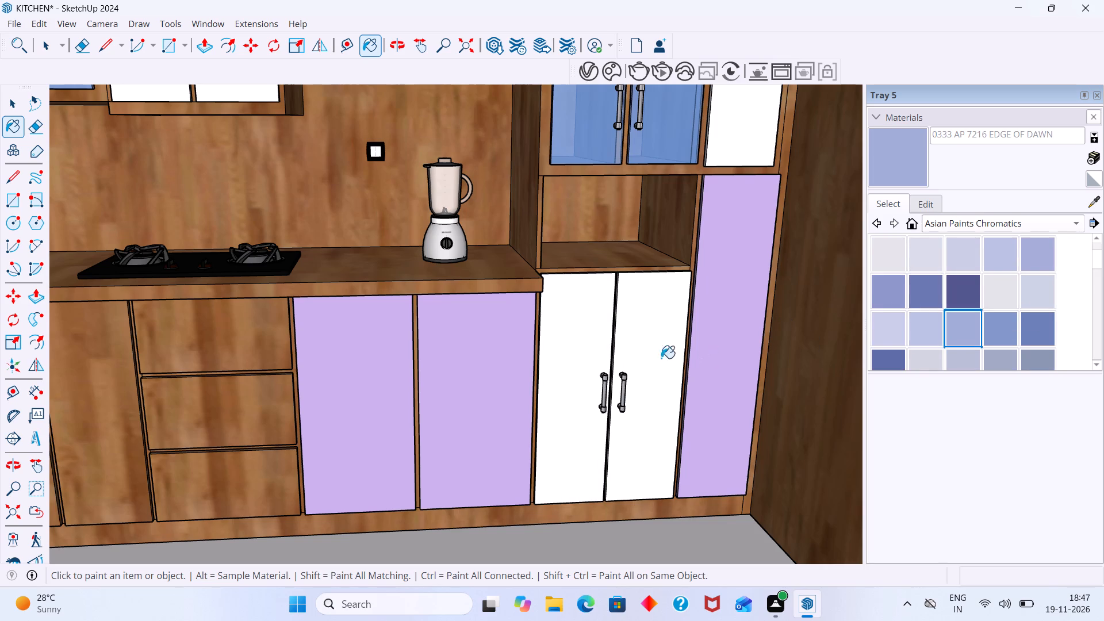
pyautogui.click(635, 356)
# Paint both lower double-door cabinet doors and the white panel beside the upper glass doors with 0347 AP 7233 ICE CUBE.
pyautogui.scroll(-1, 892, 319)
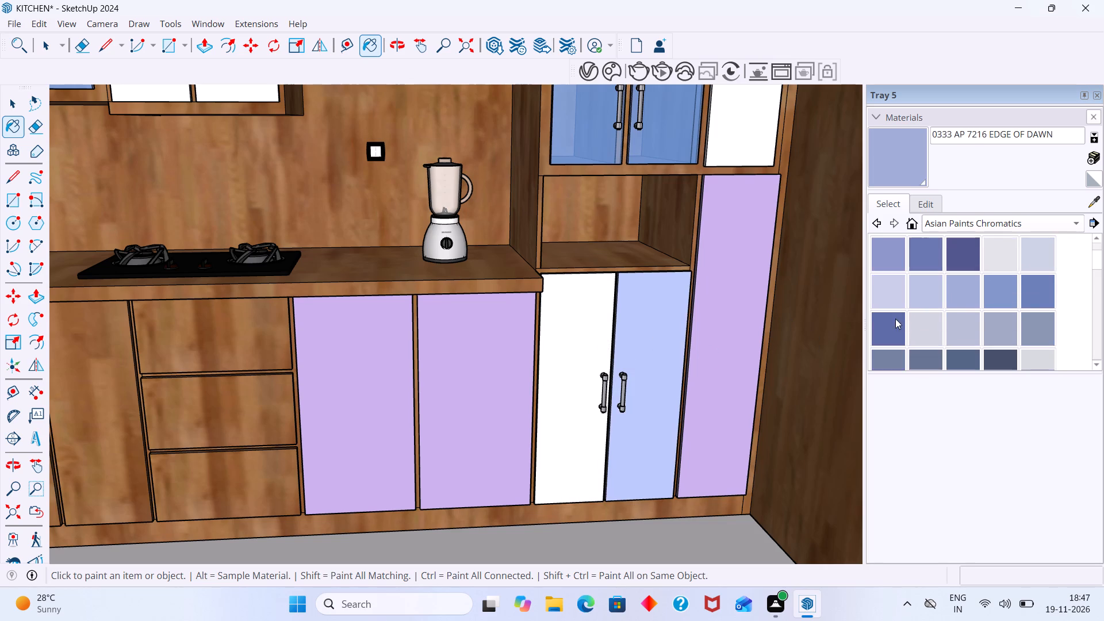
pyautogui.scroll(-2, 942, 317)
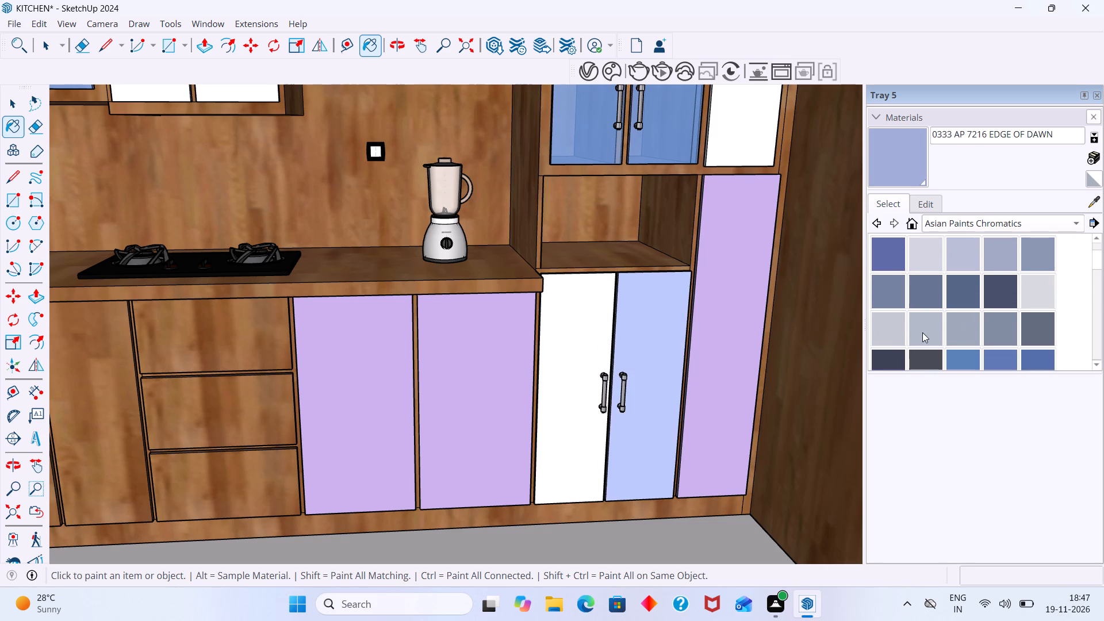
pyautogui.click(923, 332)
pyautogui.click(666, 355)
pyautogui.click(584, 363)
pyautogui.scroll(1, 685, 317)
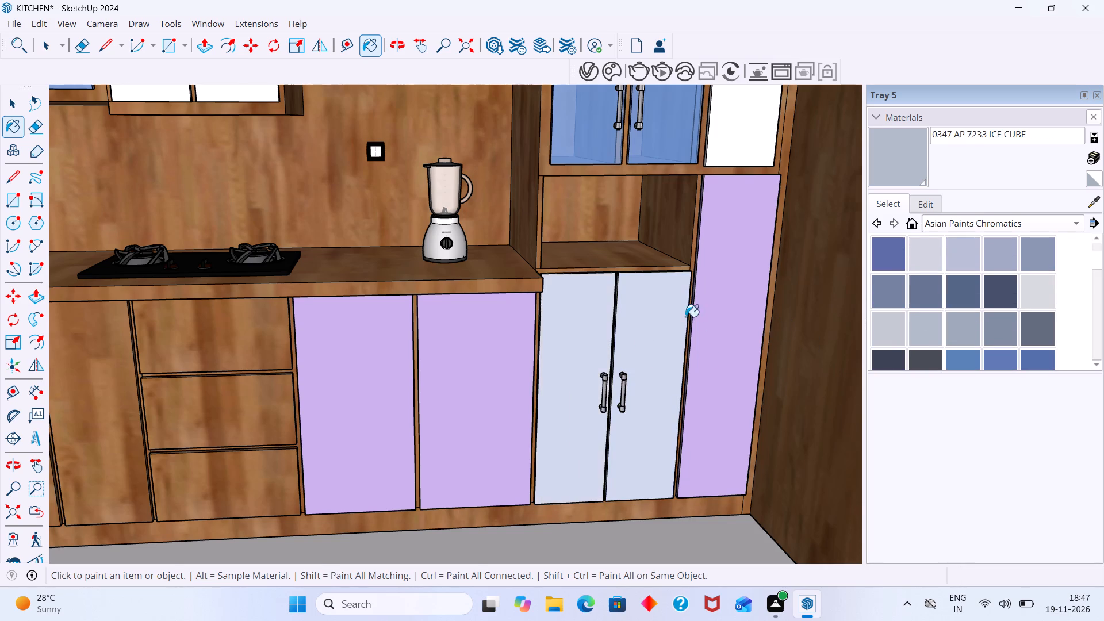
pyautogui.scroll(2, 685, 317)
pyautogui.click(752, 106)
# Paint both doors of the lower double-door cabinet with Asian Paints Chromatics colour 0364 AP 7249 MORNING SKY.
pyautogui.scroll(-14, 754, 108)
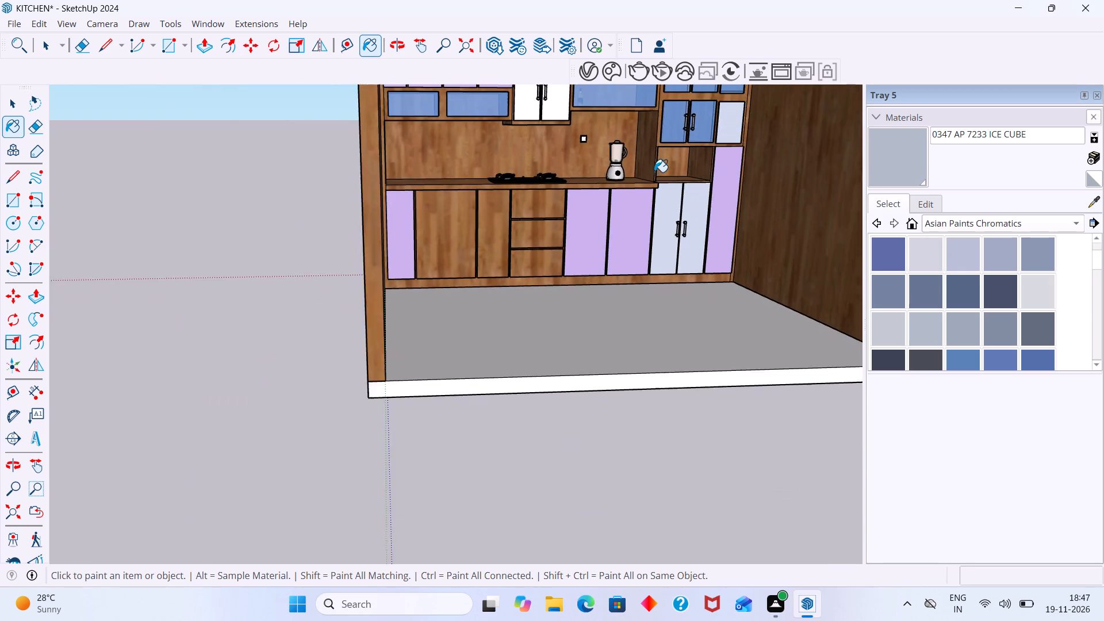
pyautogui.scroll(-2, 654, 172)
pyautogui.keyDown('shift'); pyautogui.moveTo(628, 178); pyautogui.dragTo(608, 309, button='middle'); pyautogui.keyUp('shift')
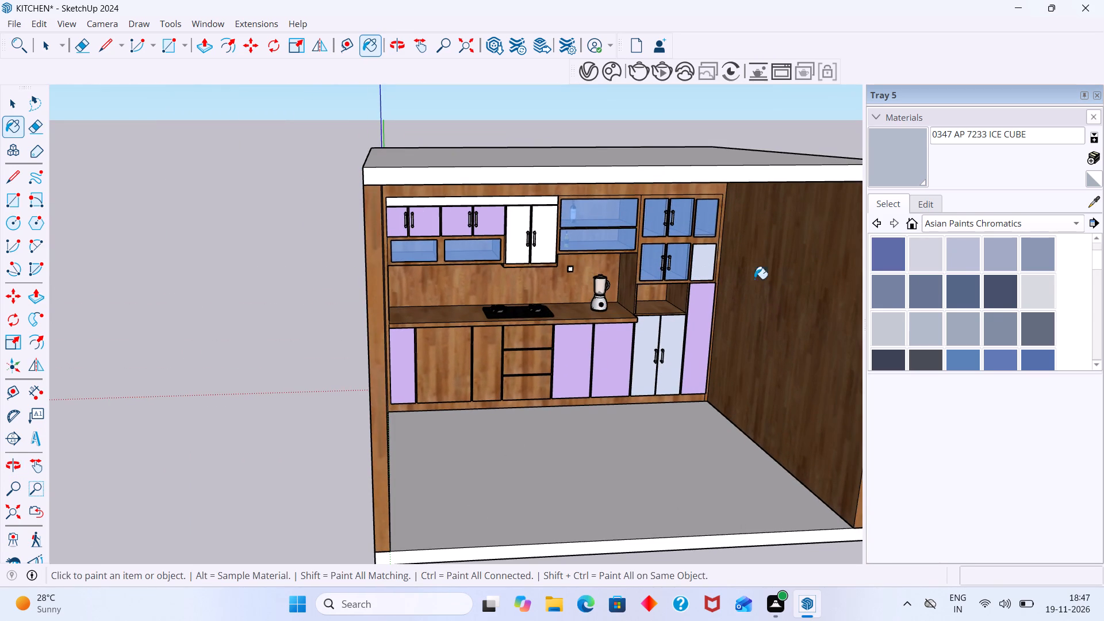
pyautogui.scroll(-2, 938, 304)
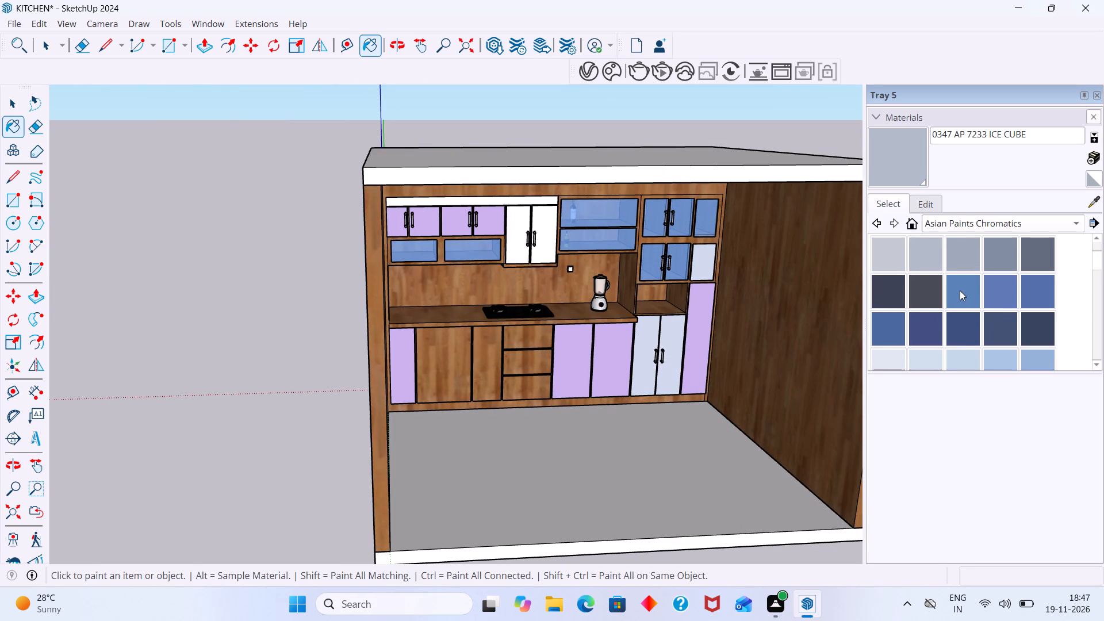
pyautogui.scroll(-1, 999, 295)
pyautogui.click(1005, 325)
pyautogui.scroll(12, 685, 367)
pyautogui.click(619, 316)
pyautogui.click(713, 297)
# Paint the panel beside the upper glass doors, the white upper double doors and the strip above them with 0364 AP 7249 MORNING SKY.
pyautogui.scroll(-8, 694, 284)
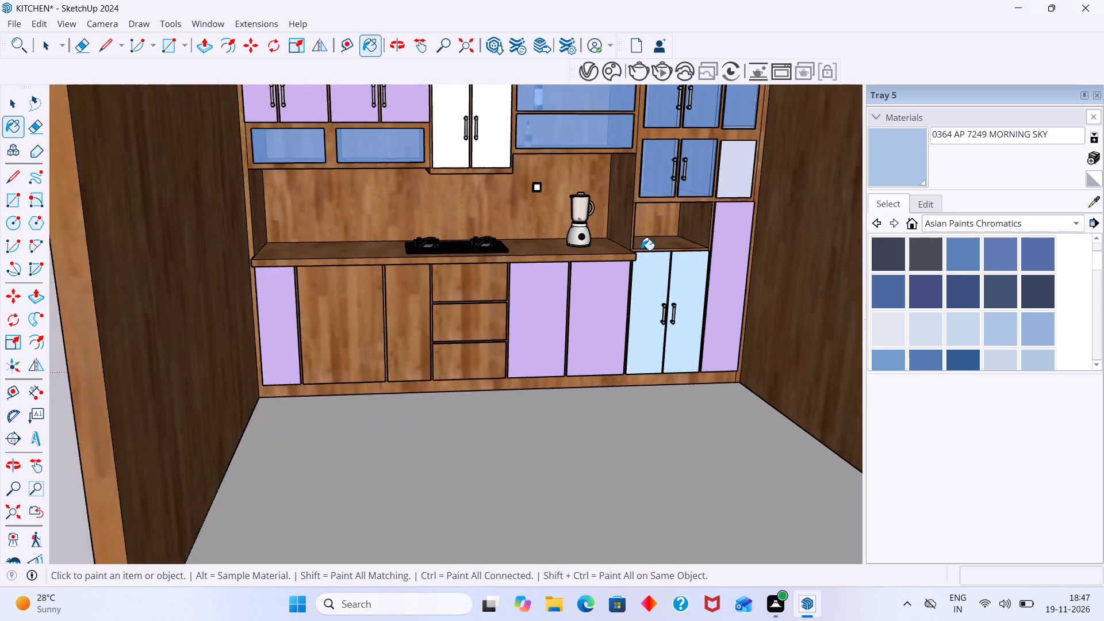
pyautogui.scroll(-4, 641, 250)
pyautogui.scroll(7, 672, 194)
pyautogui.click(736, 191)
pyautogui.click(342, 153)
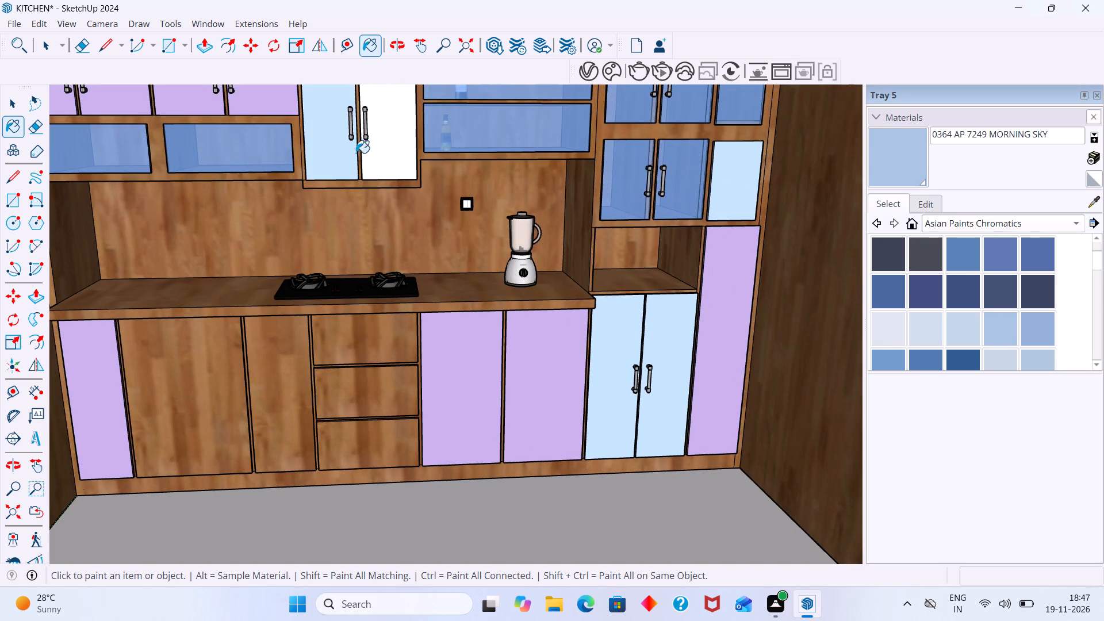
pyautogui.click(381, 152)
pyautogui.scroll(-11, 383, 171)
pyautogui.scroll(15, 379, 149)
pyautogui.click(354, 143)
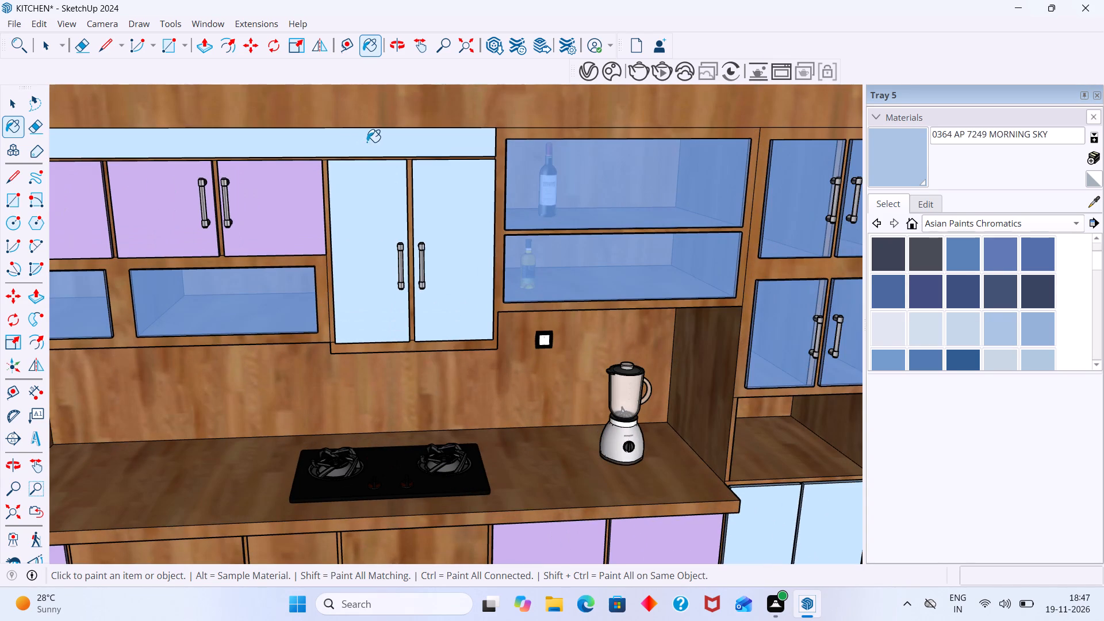
# Look through the blue, teal and green swatches of Asian Paints Chromatics for another cabinet door colour.
pyautogui.press('space')
pyautogui.scroll(-16, 550, 191)
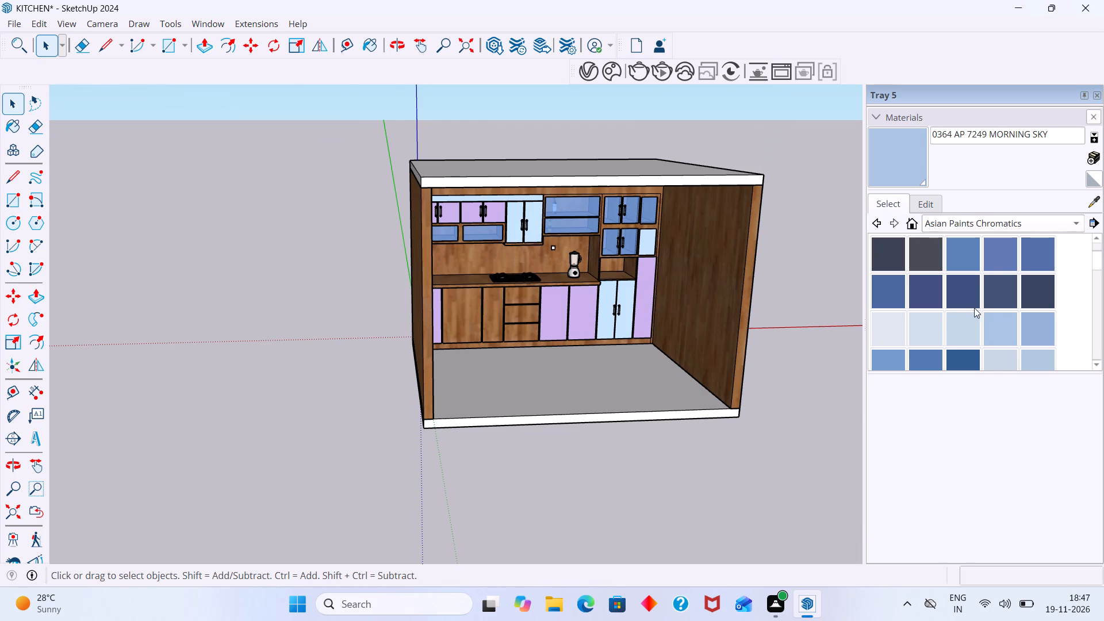
pyautogui.scroll(-5, 982, 300)
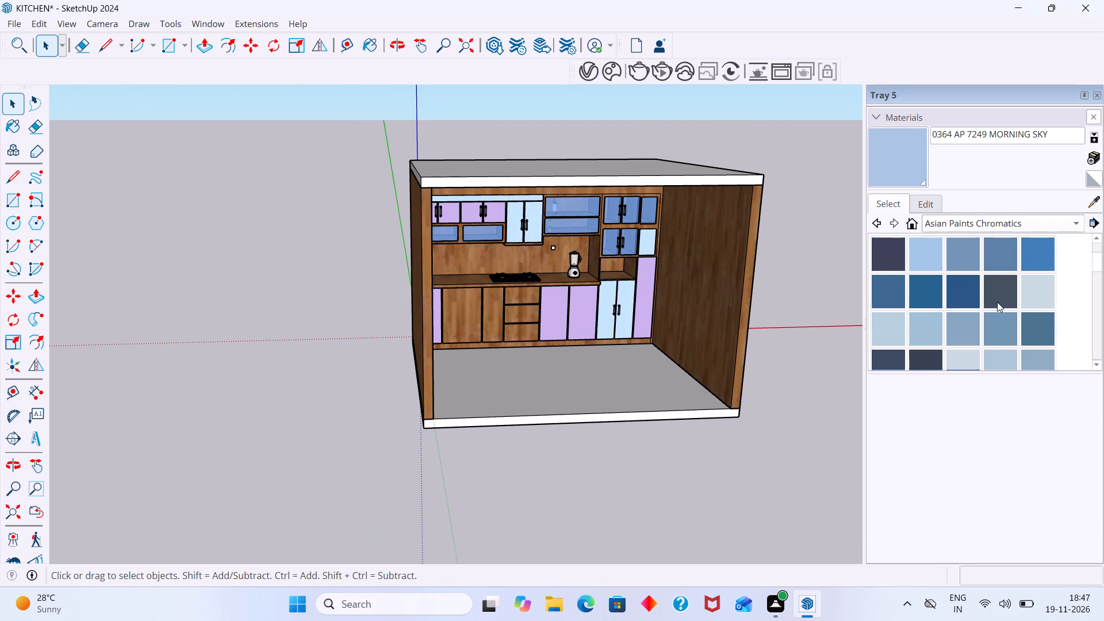
pyautogui.scroll(-2, 1002, 302)
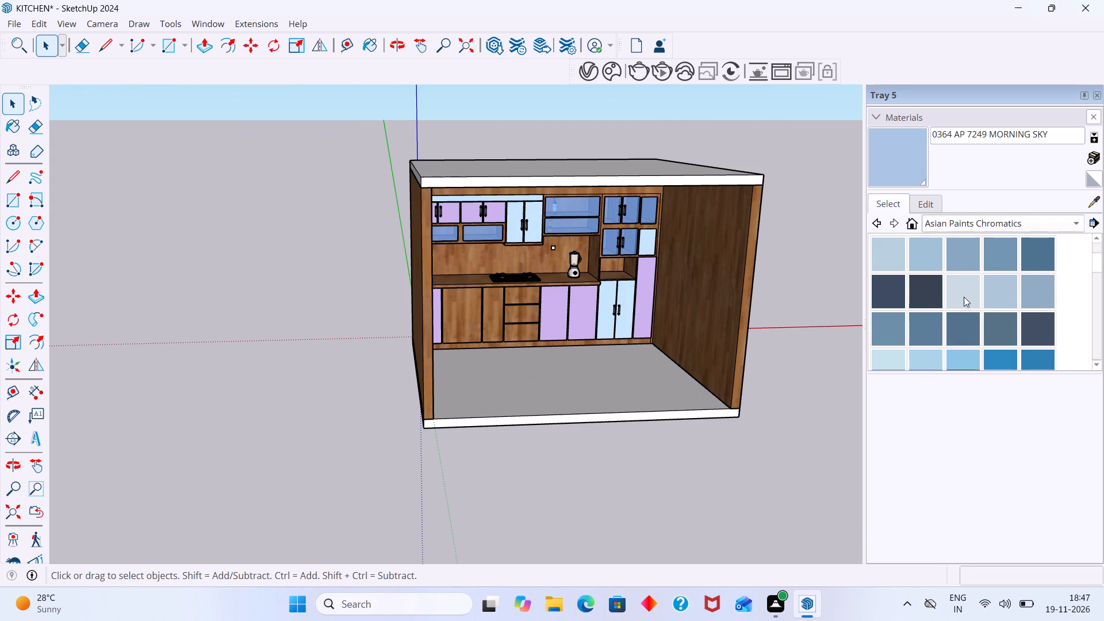
pyautogui.scroll(3, 600, 330)
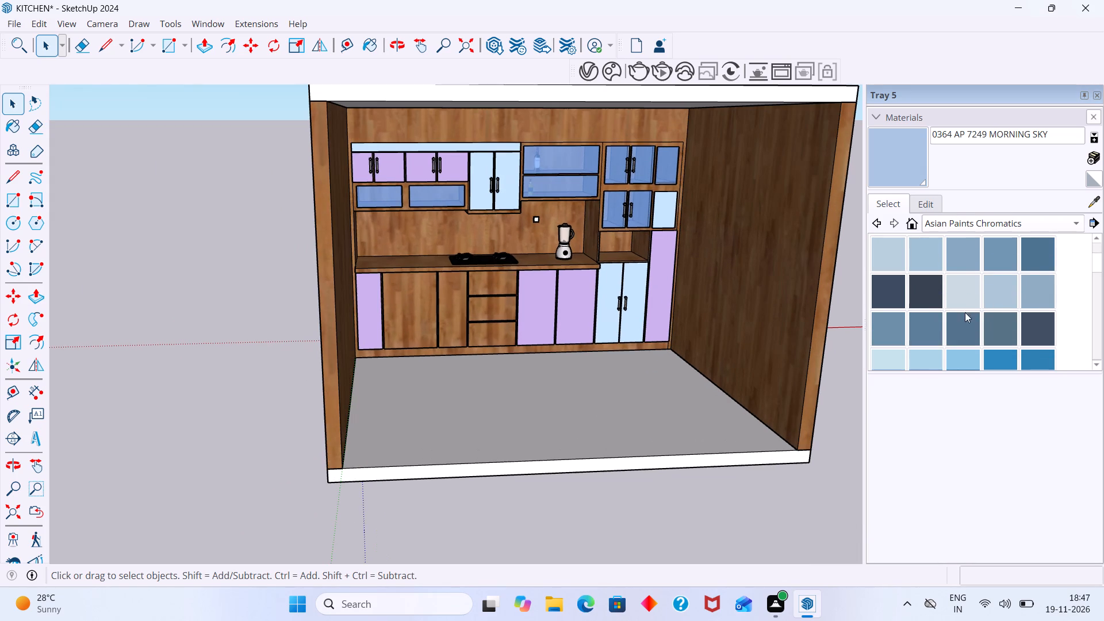
pyautogui.scroll(-8, 1024, 309)
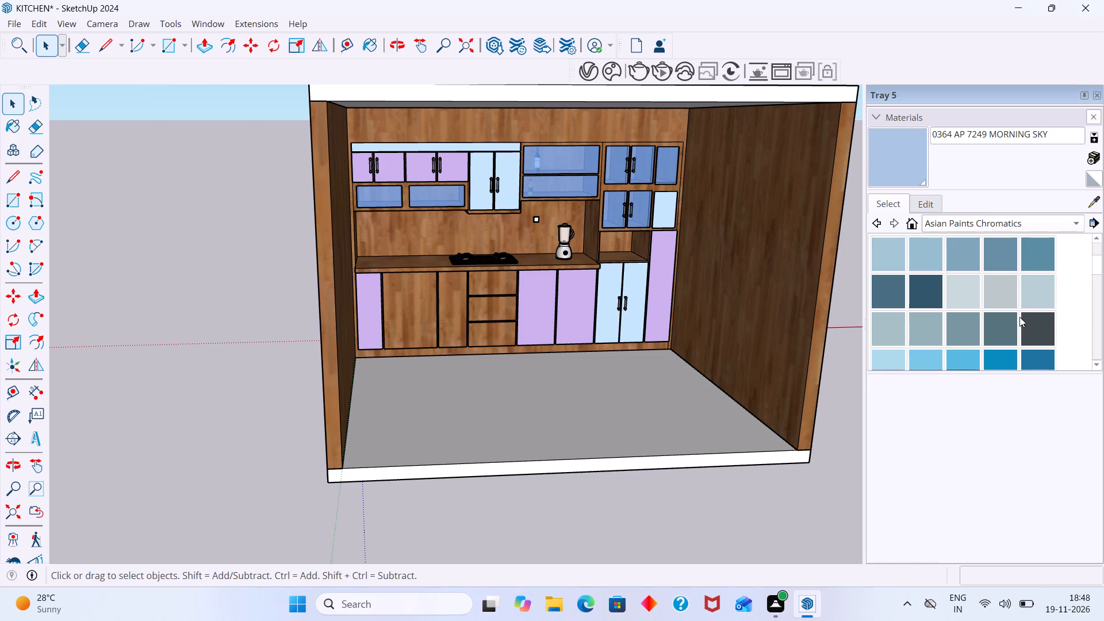
pyautogui.scroll(-7, 1019, 317)
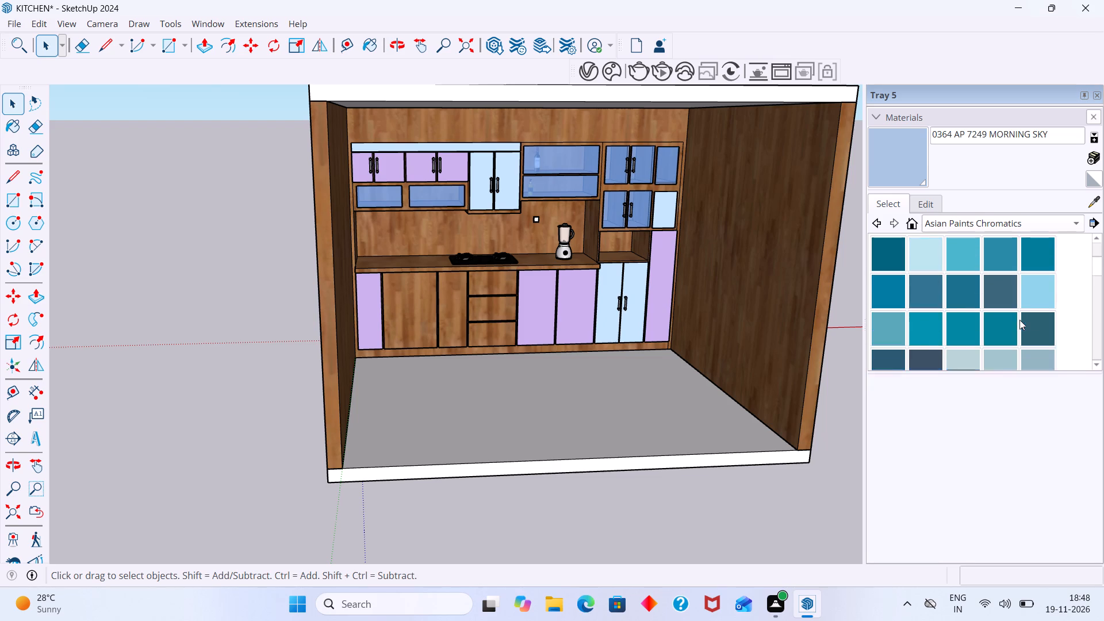
pyautogui.scroll(-11, 1019, 320)
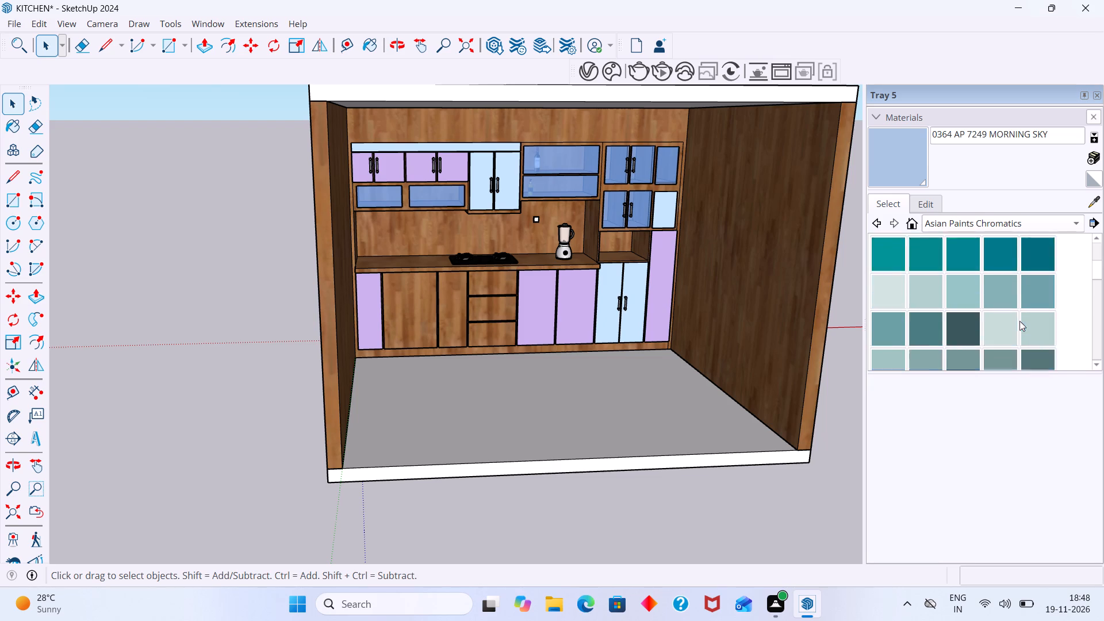
pyautogui.scroll(-12, 1019, 321)
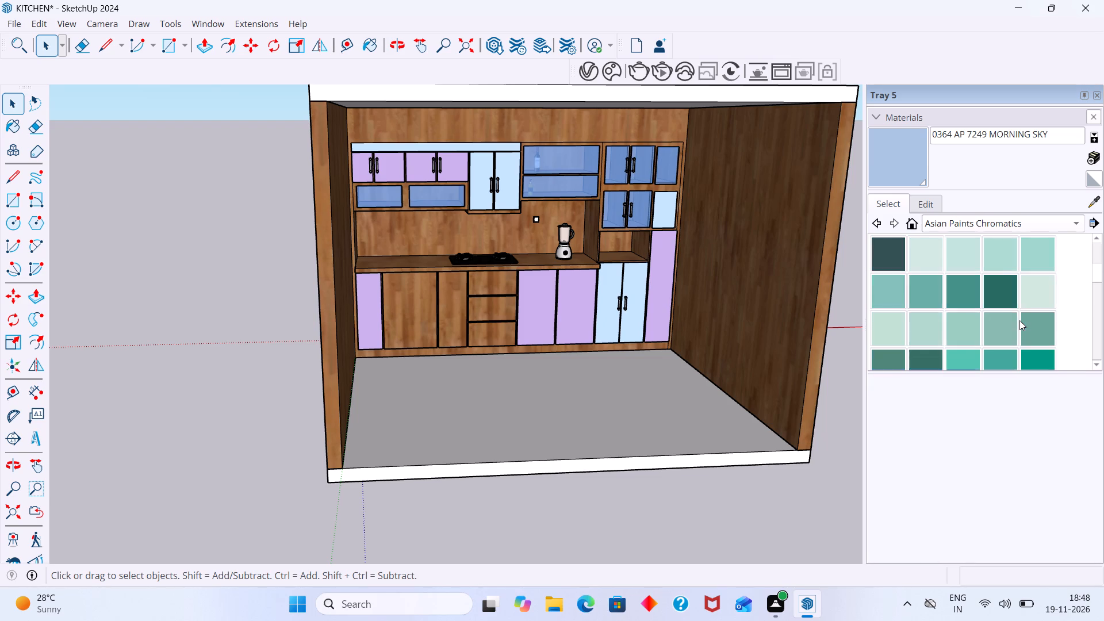
pyautogui.scroll(3, 1019, 319)
pyautogui.scroll(-1, 985, 331)
pyautogui.scroll(2, 985, 331)
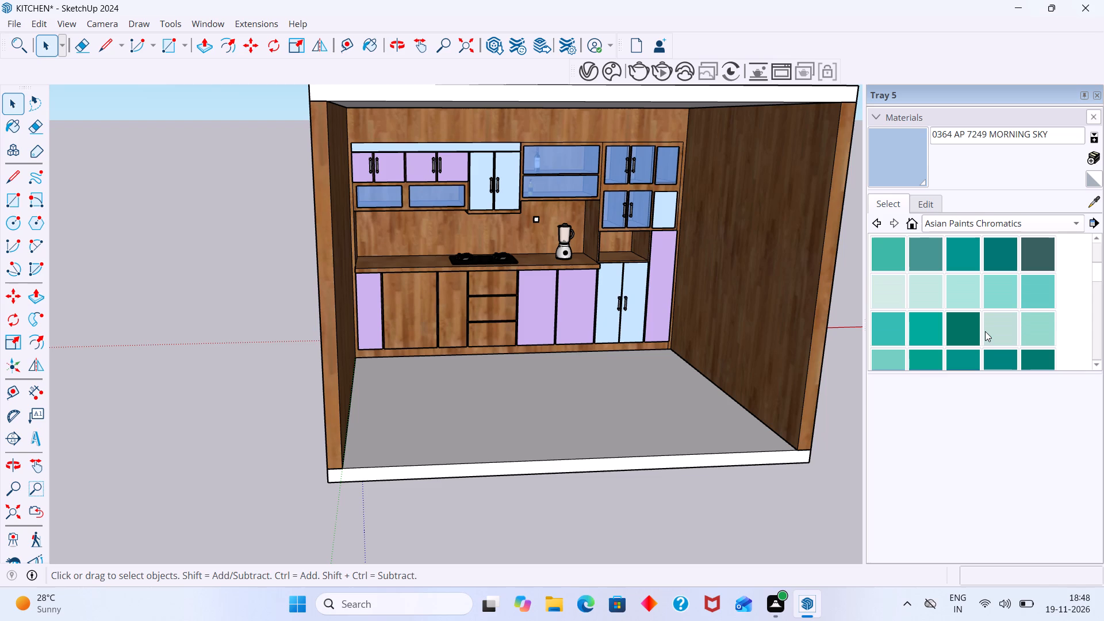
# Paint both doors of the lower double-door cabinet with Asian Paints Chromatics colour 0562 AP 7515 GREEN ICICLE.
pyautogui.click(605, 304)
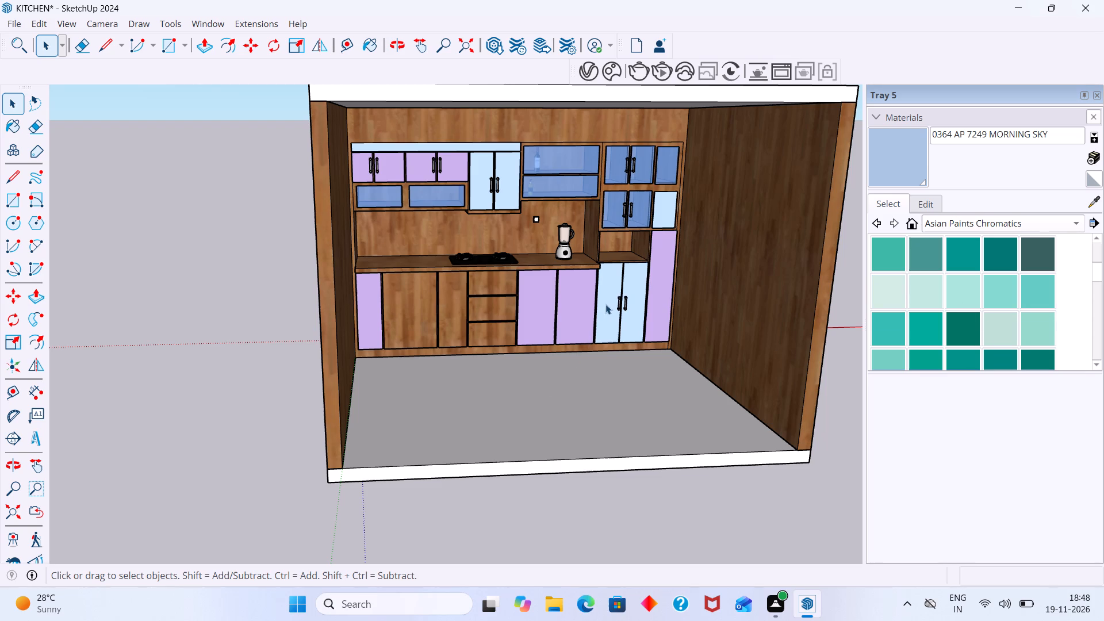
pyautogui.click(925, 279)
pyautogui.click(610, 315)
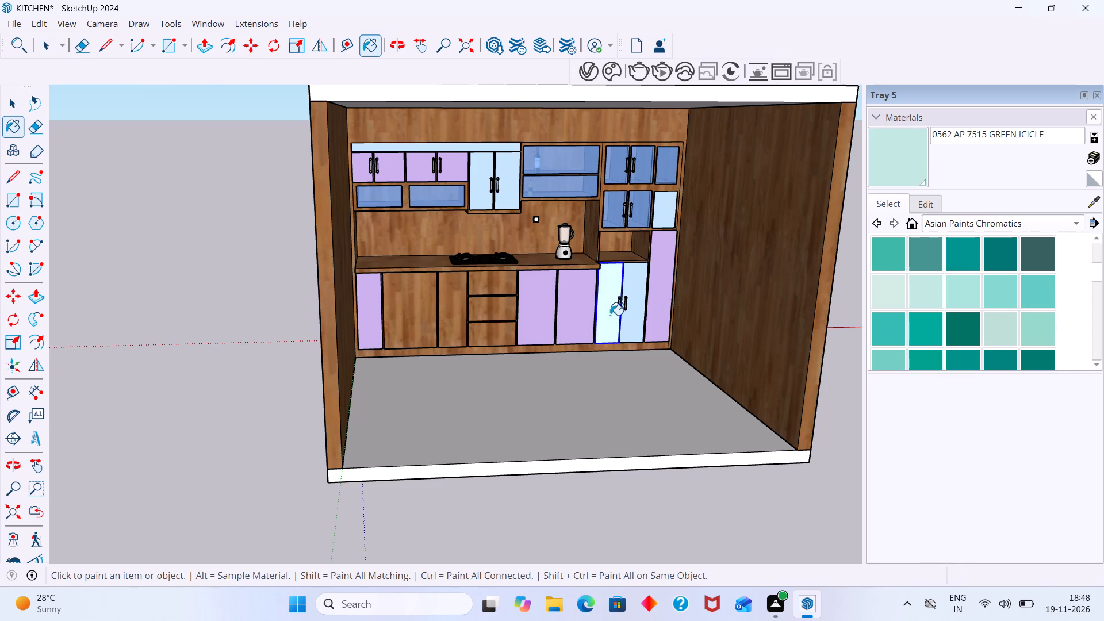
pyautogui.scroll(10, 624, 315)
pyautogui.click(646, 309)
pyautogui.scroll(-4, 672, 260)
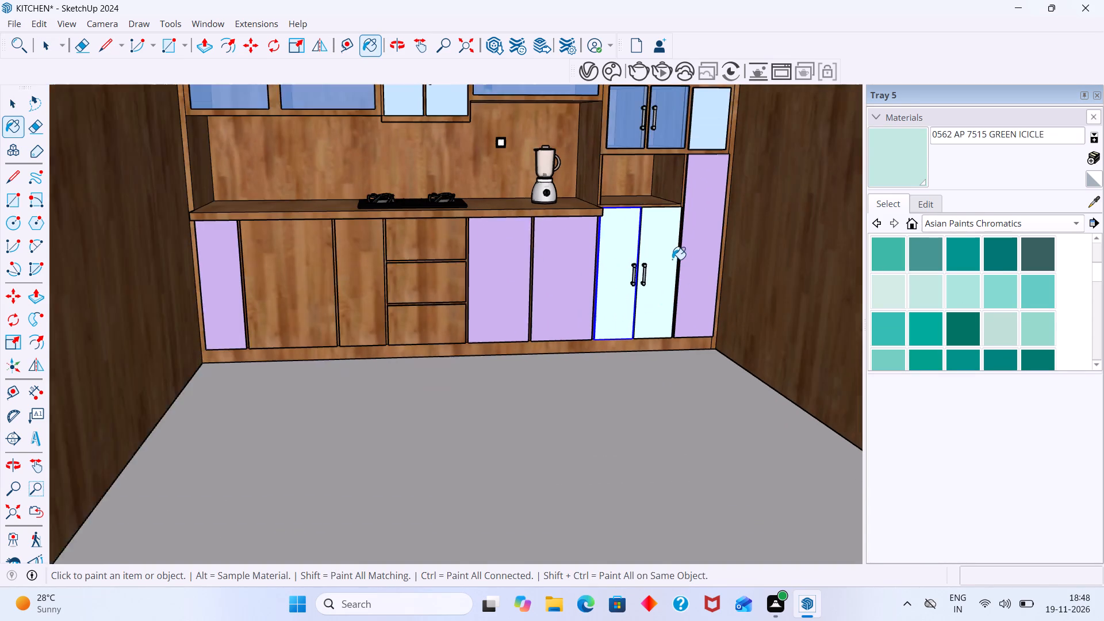
# Paint both doors of the lower double-door cabinet with Asian Paints Chromatics colour 0564 AP 7513 TRANSLUCENT GREEN.
pyautogui.scroll(-3, 672, 259)
pyautogui.click(998, 297)
pyautogui.scroll(5, 655, 323)
pyautogui.click(604, 296)
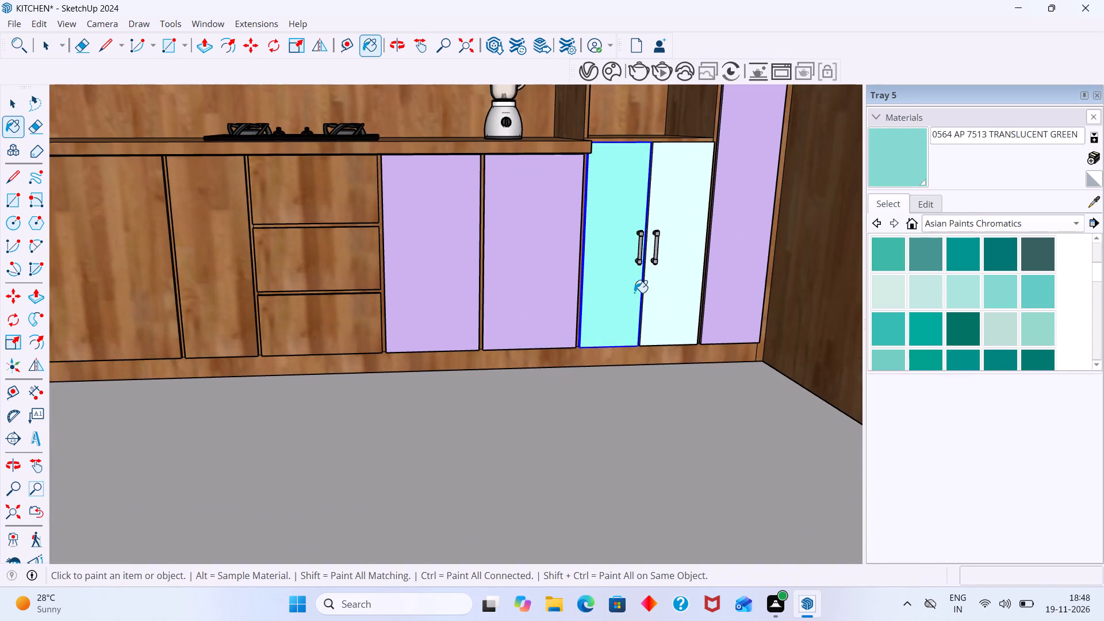
pyautogui.click(657, 290)
pyautogui.scroll(-4, 698, 274)
# Paint the upper double doors, the strip above them and the panel beside the glass doors with 0564 AP 7513 TRANSLUCENT GREEN.
pyautogui.keyDown('shift'); pyautogui.moveTo(714, 296); pyautogui.dragTo(752, 494, button='middle'); pyautogui.keyUp('shift')
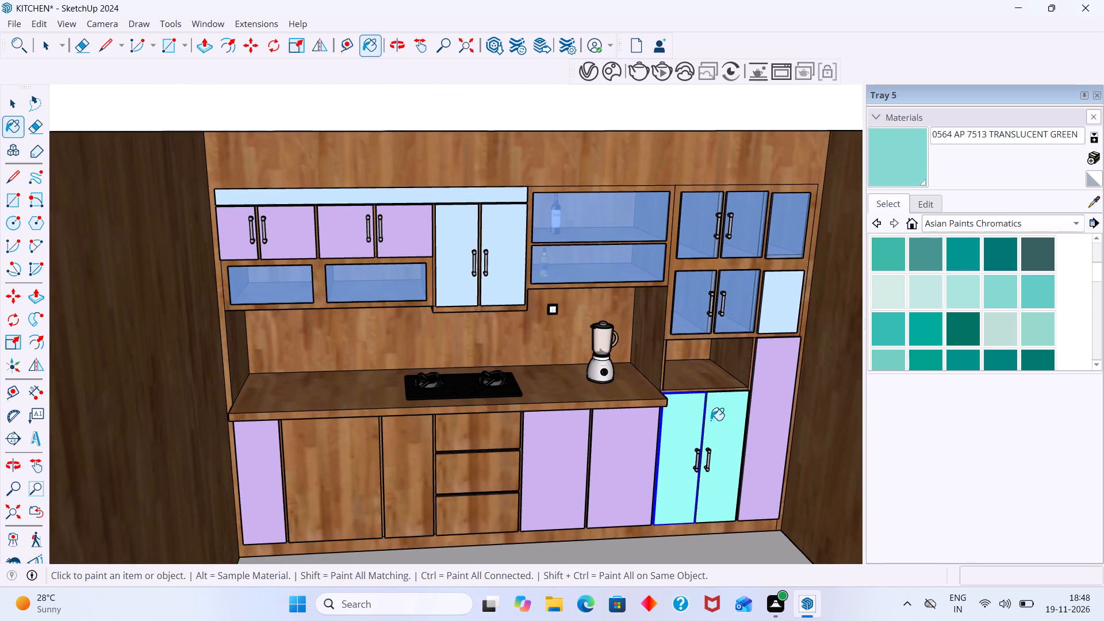
pyautogui.scroll(3, 648, 320)
pyautogui.click(431, 204)
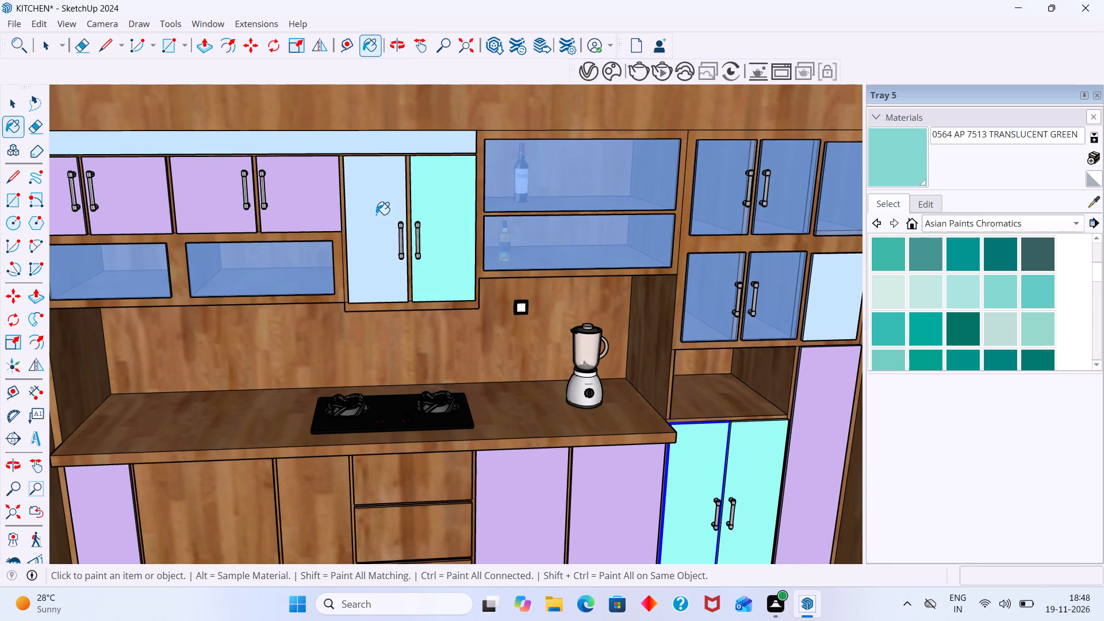
pyautogui.click(375, 214)
pyautogui.click(416, 148)
pyautogui.scroll(-14, 424, 151)
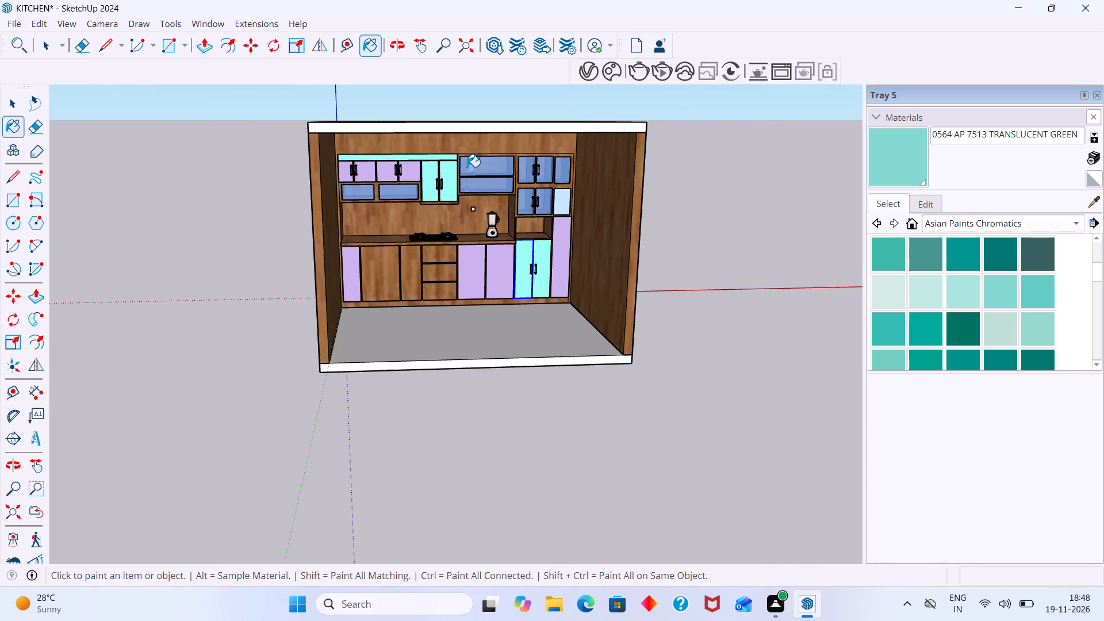
pyautogui.scroll(11, 568, 207)
pyautogui.click(549, 192)
pyautogui.press('space')
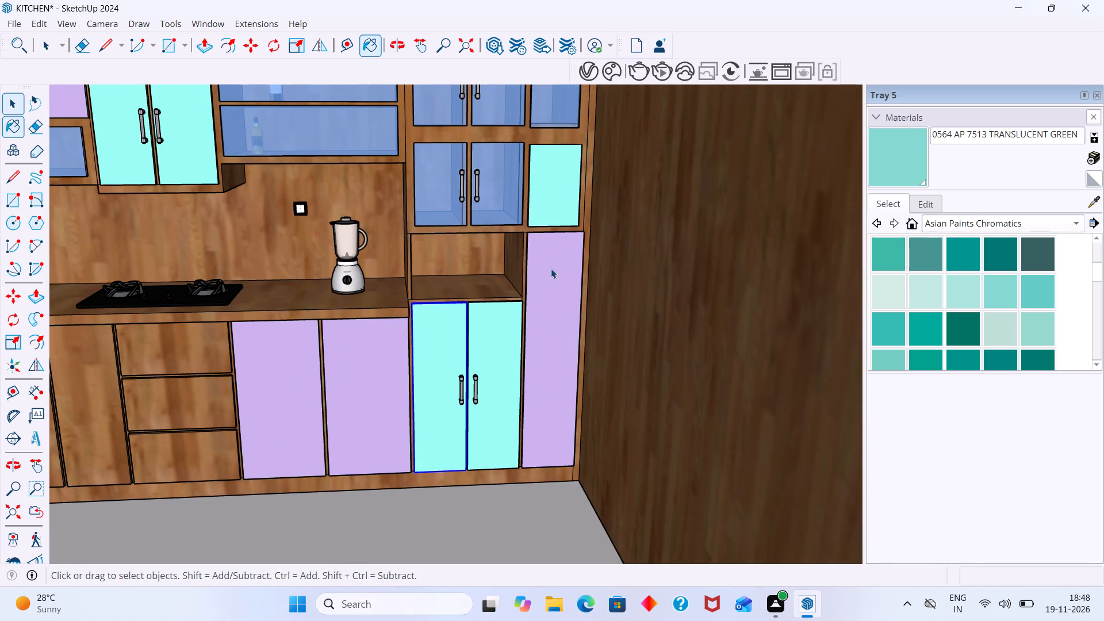
# Start a V-Ray interactive render of the kitchen, seen from its open front with the painted cabinets and side walls in view.
pyautogui.scroll(-13, 550, 292)
pyautogui.click(649, 301)
pyautogui.moveTo(560, 298); pyautogui.dragTo(585, 298, button='middle')
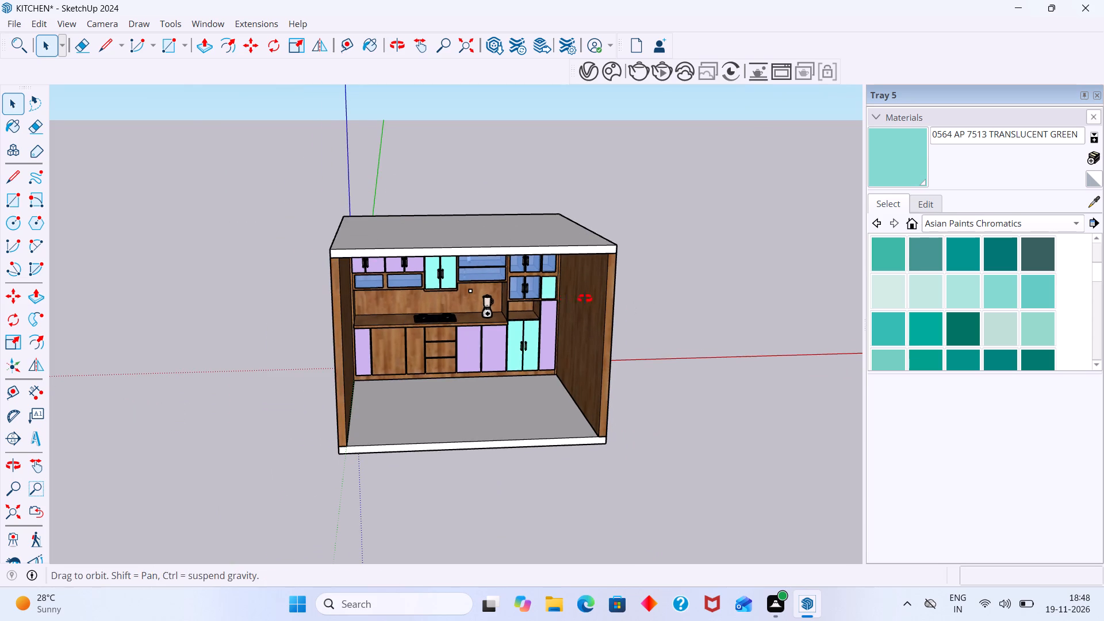
pyautogui.moveTo(585, 298); pyautogui.dragTo(632, 298, button='middle')
pyautogui.scroll(7, 514, 290)
pyautogui.scroll(-2, 673, 292)
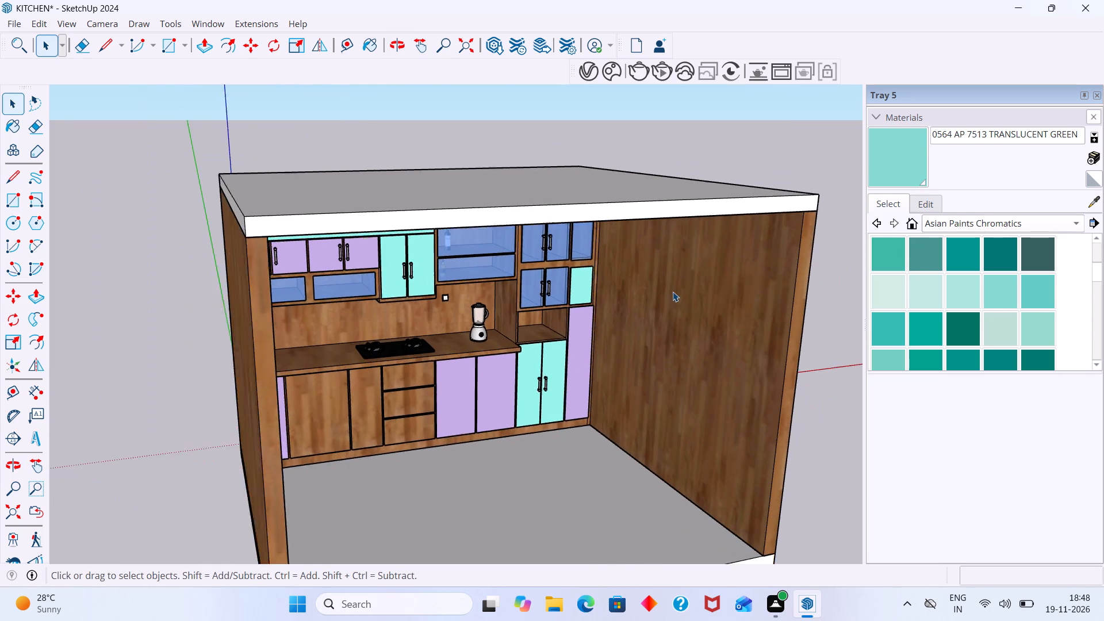
pyautogui.scroll(-1, 673, 292)
pyautogui.keyDown('shift'); pyautogui.moveTo(675, 304); pyautogui.dragTo(509, 302, button='middle'); pyautogui.keyUp('shift')
pyautogui.scroll(-3, 568, 294)
pyautogui.moveTo(608, 293); pyautogui.dragTo(540, 293, button='middle')
pyautogui.scroll(-2, 542, 290)
pyautogui.moveTo(538, 292); pyautogui.dragTo(572, 282, button='middle')
pyautogui.scroll(4, 391, 282)
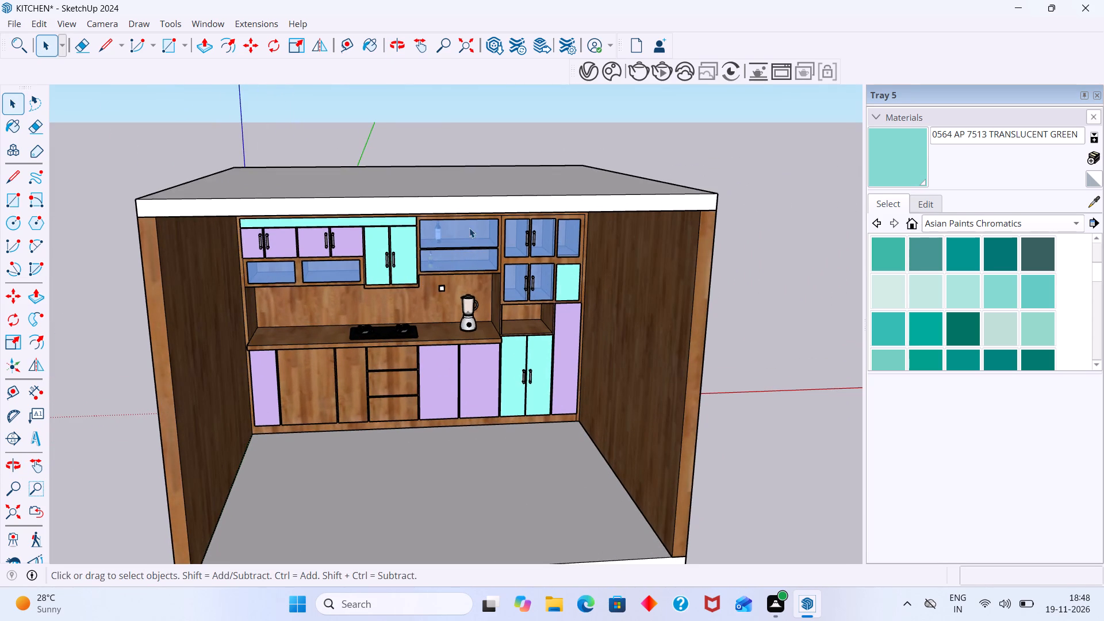
pyautogui.click(661, 70)
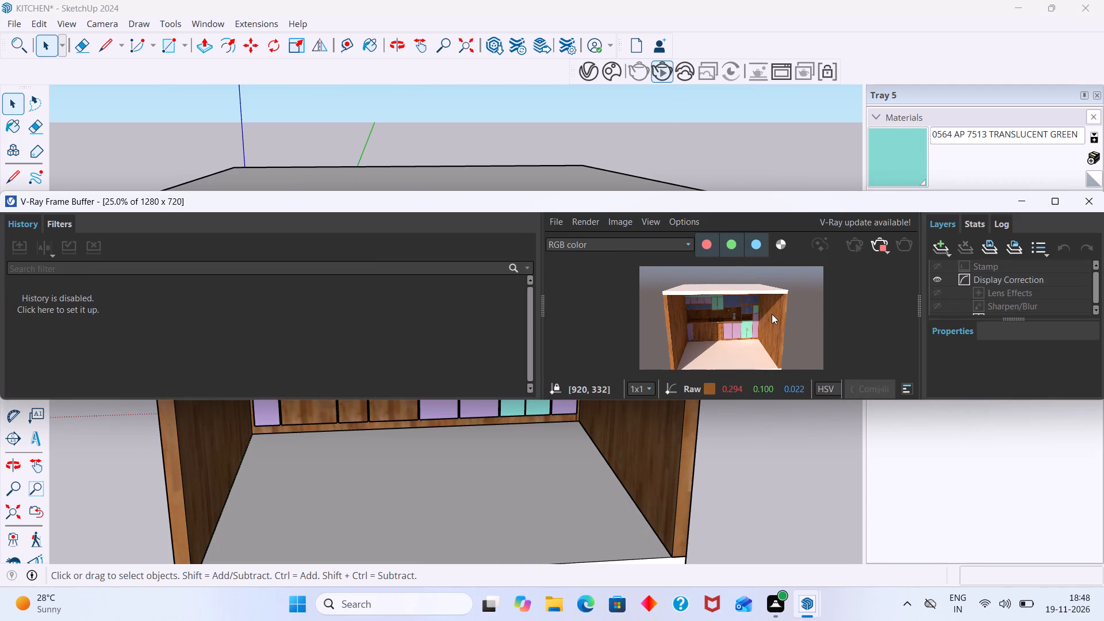
# Examine the painted cabinet doors, worktop and overall kitchen in the V-Ray Frame Buffer render.
pyautogui.scroll(4, 732, 337)
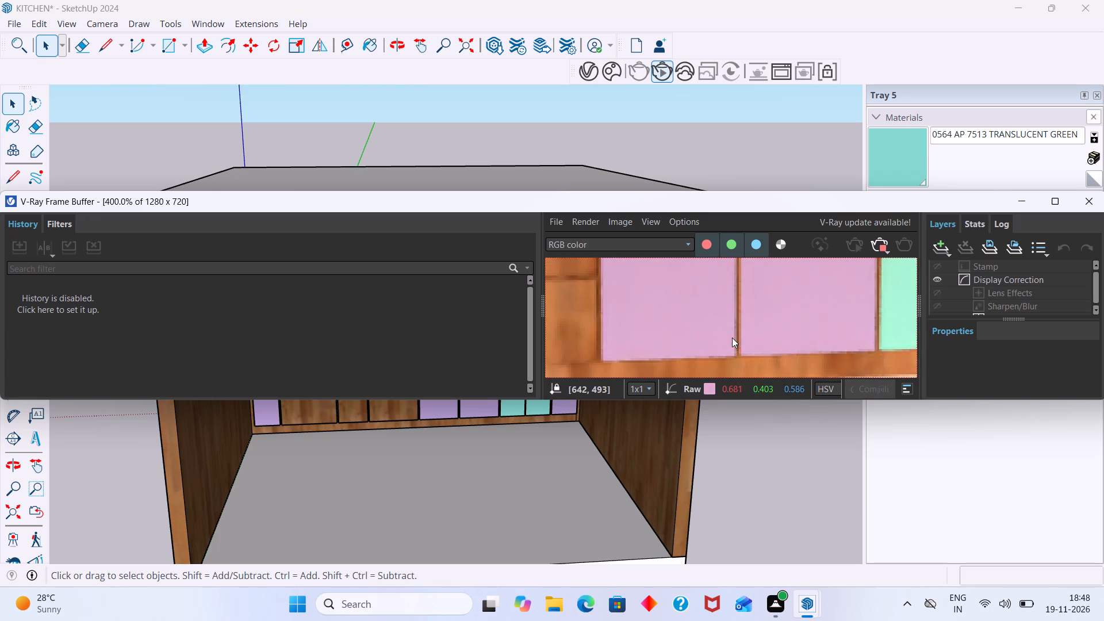
pyautogui.scroll(-4, 734, 342)
pyautogui.scroll(2, 729, 315)
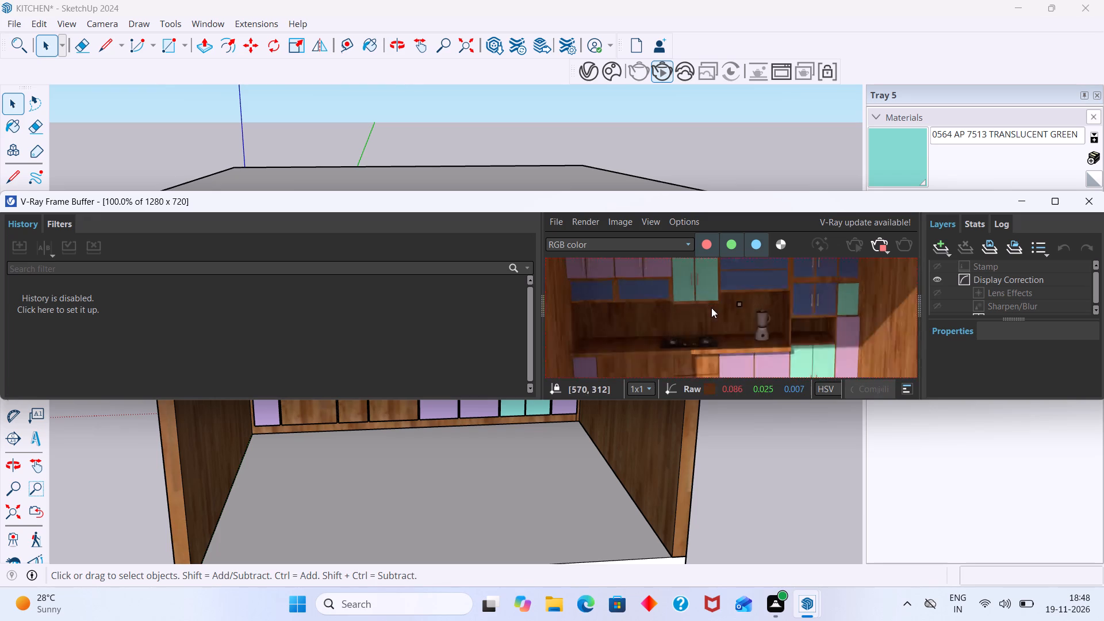
pyautogui.scroll(1, 711, 308)
pyautogui.scroll(-1, 704, 296)
pyautogui.scroll(1, 695, 276)
pyautogui.scroll(-2, 697, 274)
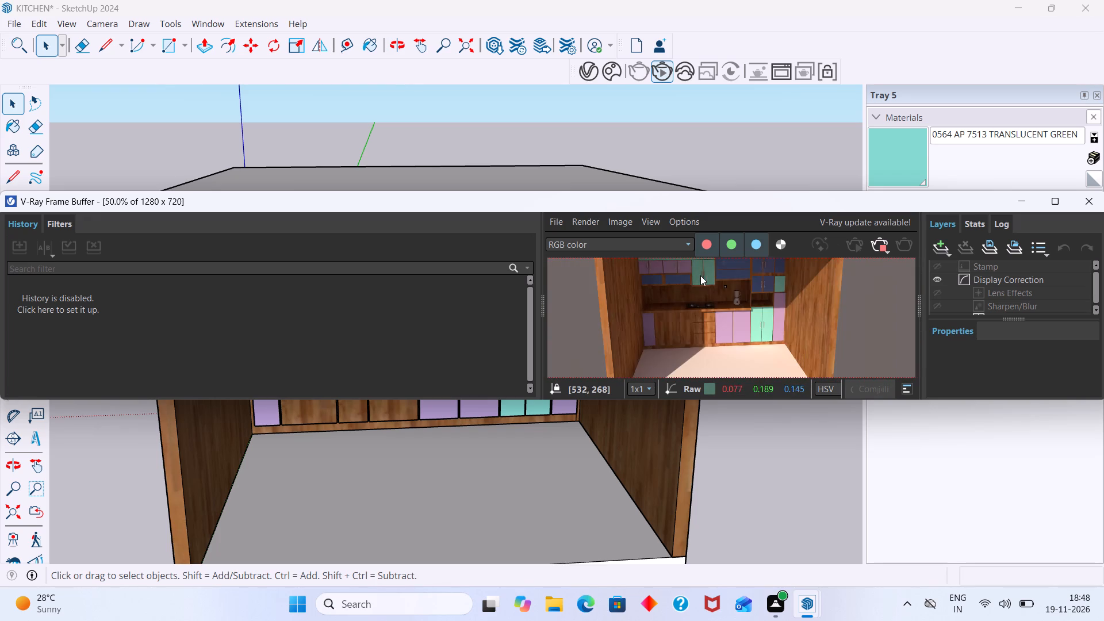
pyautogui.scroll(-1, 700, 275)
pyautogui.moveTo(767, 202); pyautogui.dragTo(765, 183)
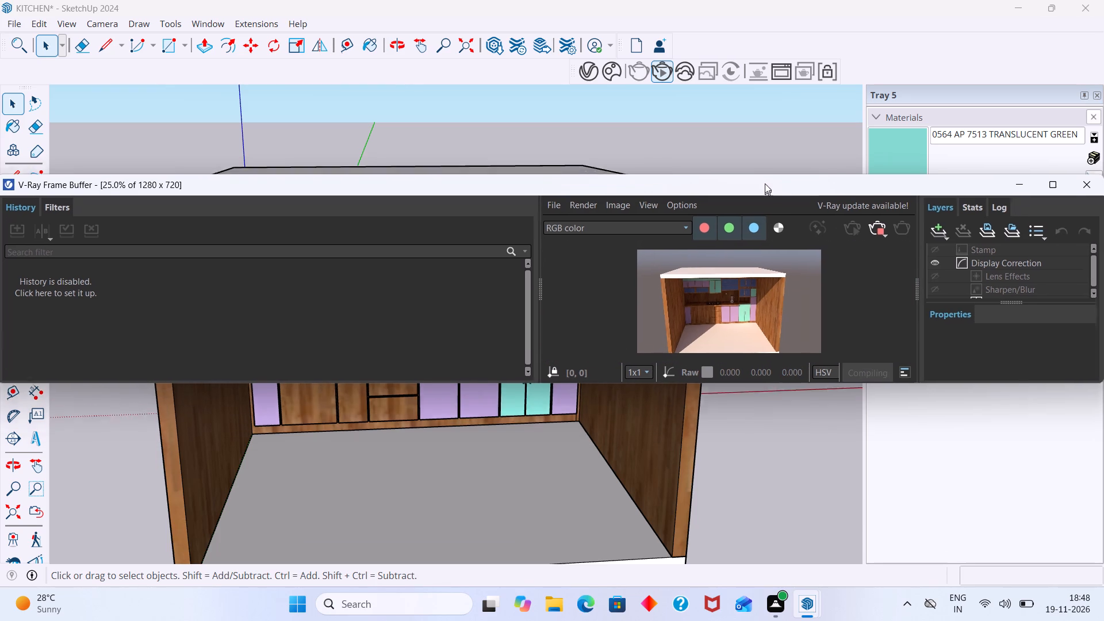
# Shrink the V-Ray Frame Buffer window and shift it to uncover part of the kitchen model.
pyautogui.moveTo(765, 183); pyautogui.dragTo(762, 167)
pyautogui.scroll(-1, 177, 251)
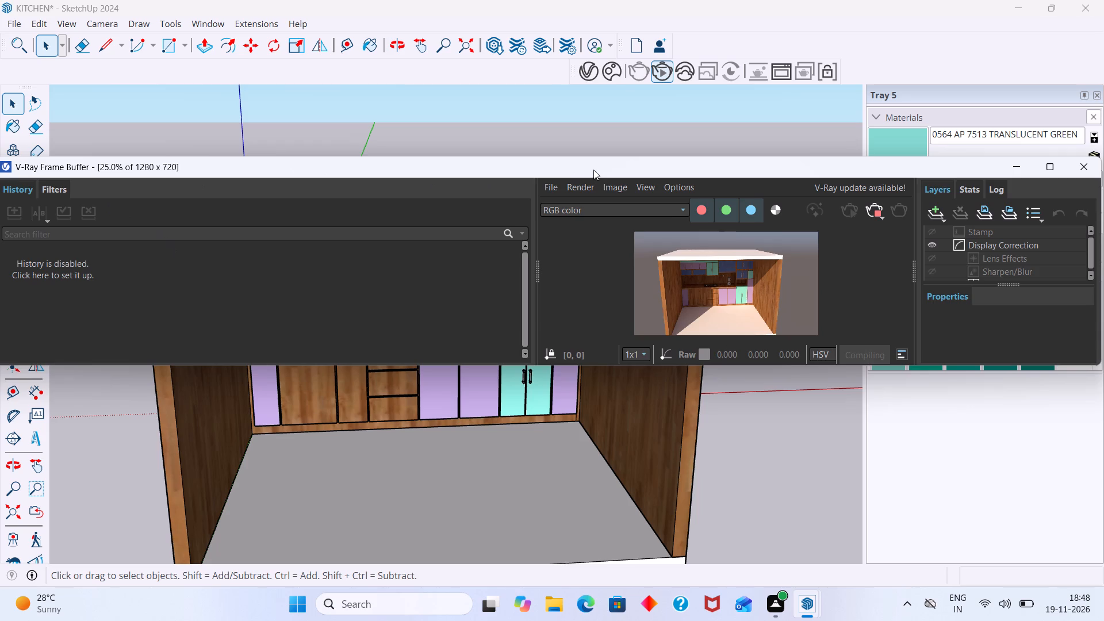
pyautogui.moveTo(593, 170); pyautogui.dragTo(347, 183)
pyautogui.moveTo(855, 236); pyautogui.dragTo(816, 239)
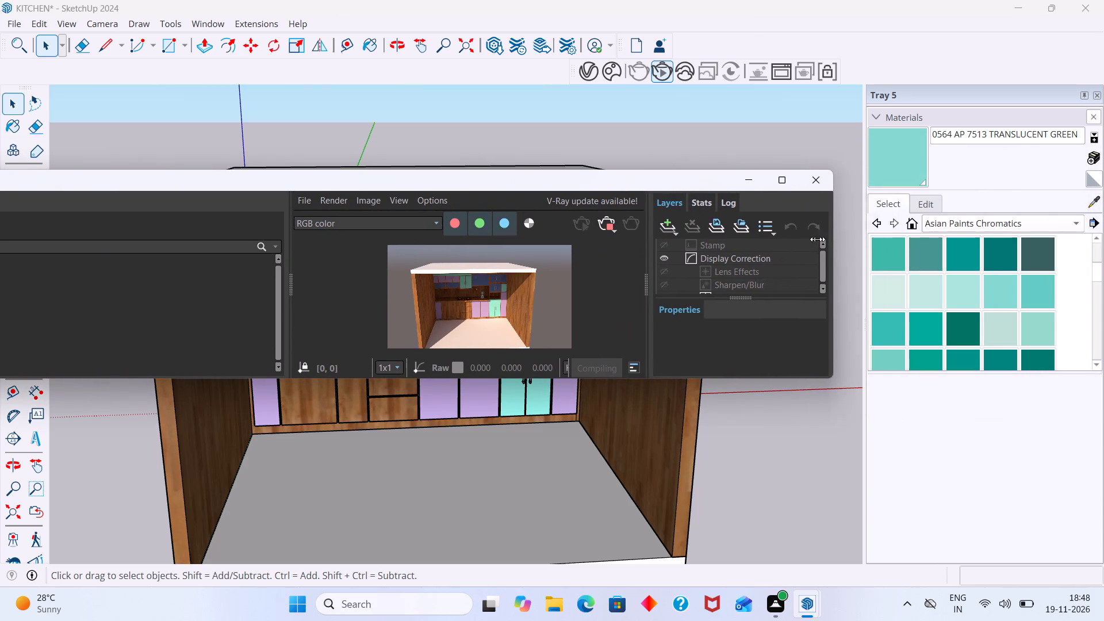
pyautogui.moveTo(816, 239); pyautogui.dragTo(383, 300)
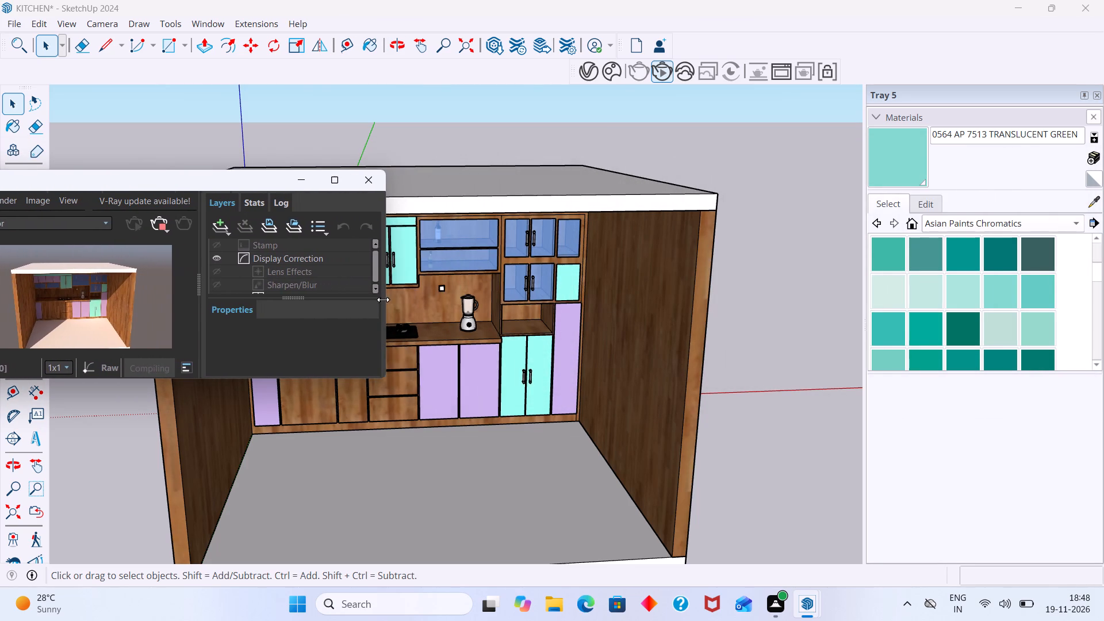
pyautogui.moveTo(383, 300); pyautogui.dragTo(369, 300)
pyautogui.moveTo(227, 184); pyautogui.dragTo(449, 163)
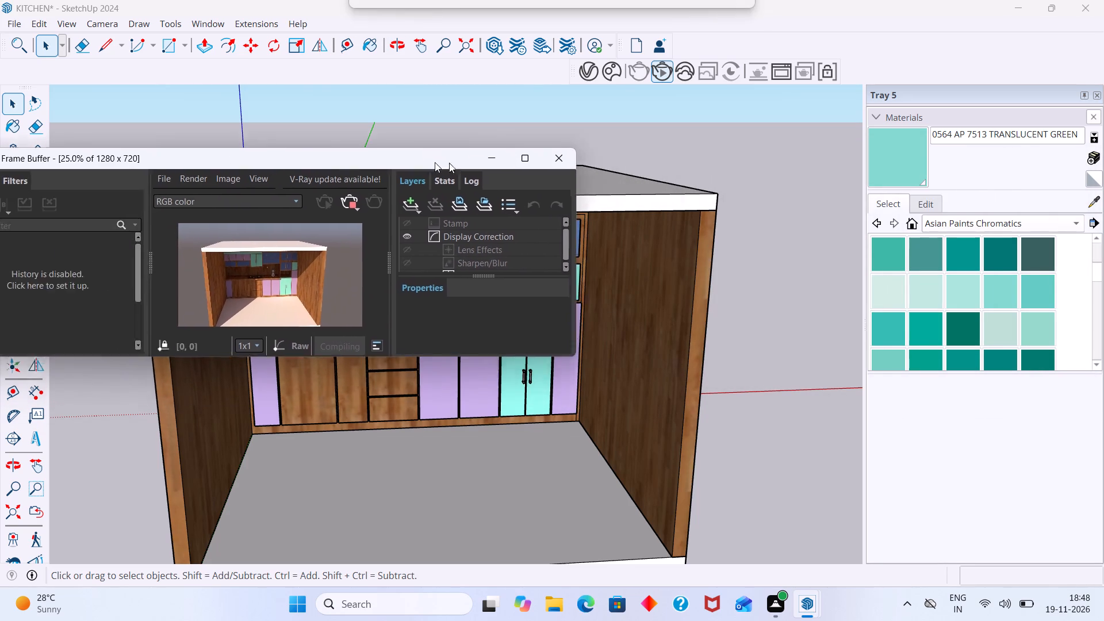
pyautogui.moveTo(449, 163); pyautogui.dragTo(662, 164)
pyautogui.moveTo(805, 266); pyautogui.dragTo(737, 274)
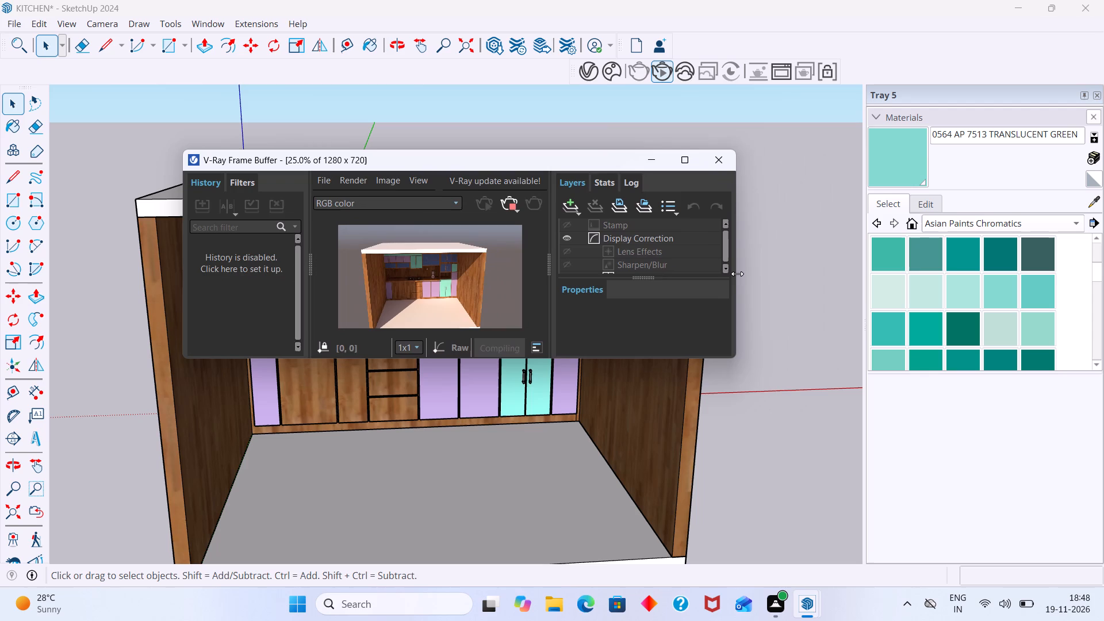
pyautogui.moveTo(737, 274); pyautogui.dragTo(600, 293)
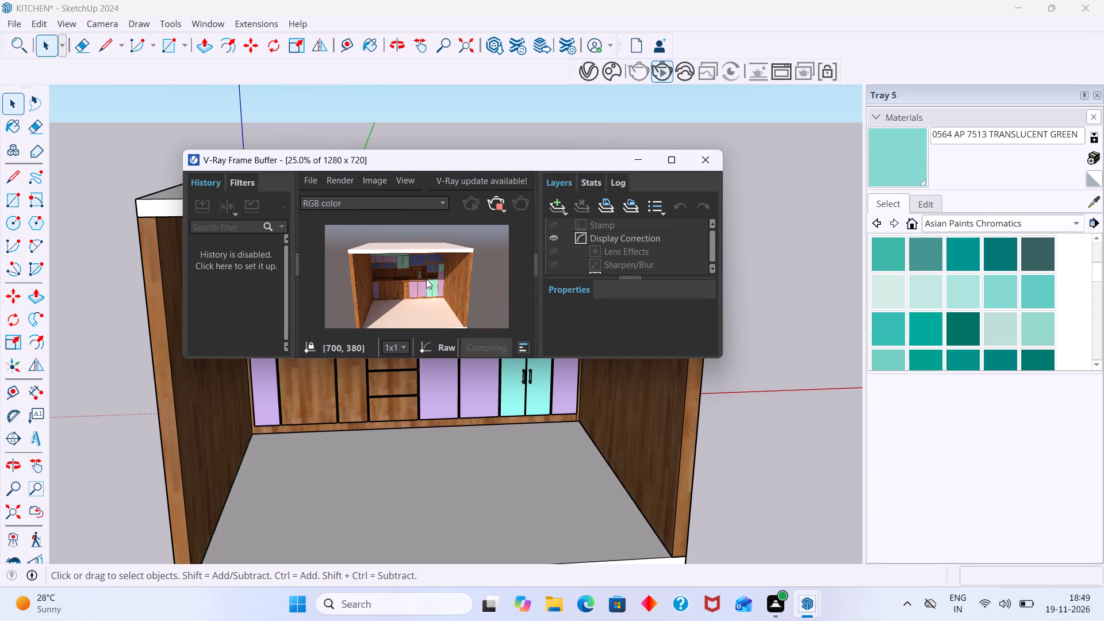
# Enlarge the render to 50% and move the V-Ray Frame Buffer clear of the kitchen's interior.
pyautogui.scroll(1, 430, 273)
pyautogui.scroll(-2, 430, 273)
pyautogui.scroll(1, 431, 271)
pyautogui.moveTo(182, 152); pyautogui.dragTo(281, 193)
pyautogui.scroll(-1, 447, 259)
pyautogui.scroll(2, 448, 262)
pyautogui.moveTo(441, 275); pyautogui.dragTo(441, 264, button='middle')
pyautogui.click(743, 403)
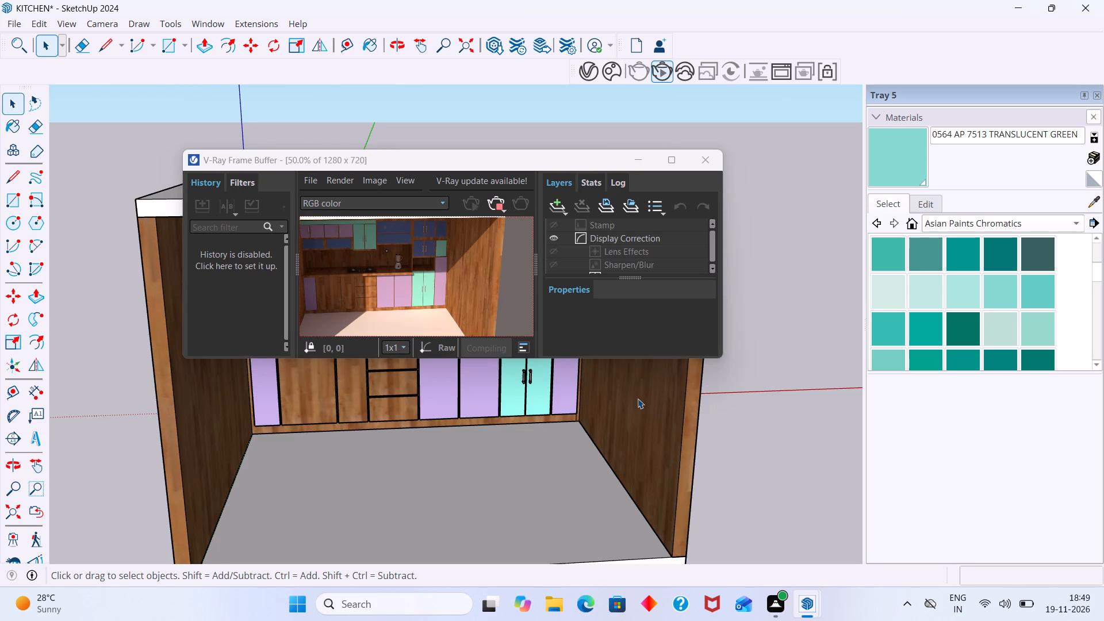
pyautogui.moveTo(584, 159); pyautogui.dragTo(781, 62)
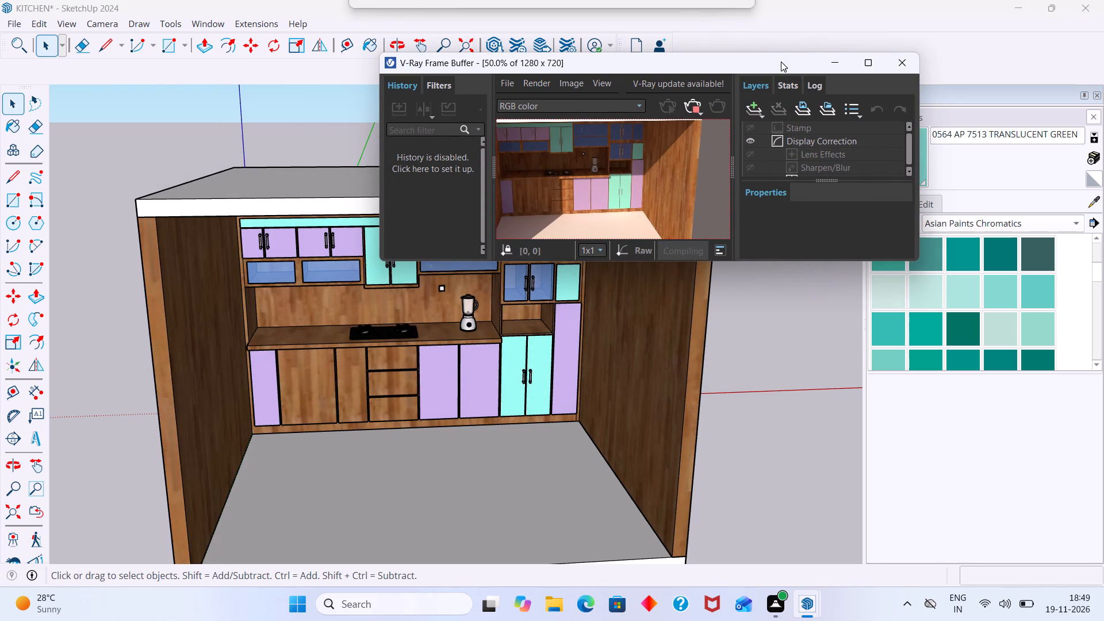
pyautogui.moveTo(781, 62); pyautogui.dragTo(781, 62)
# Open the kitchen's room group for editing and select the inner face of its right side wall.
pyautogui.tripleClick(659, 330)
pyautogui.click(669, 358)
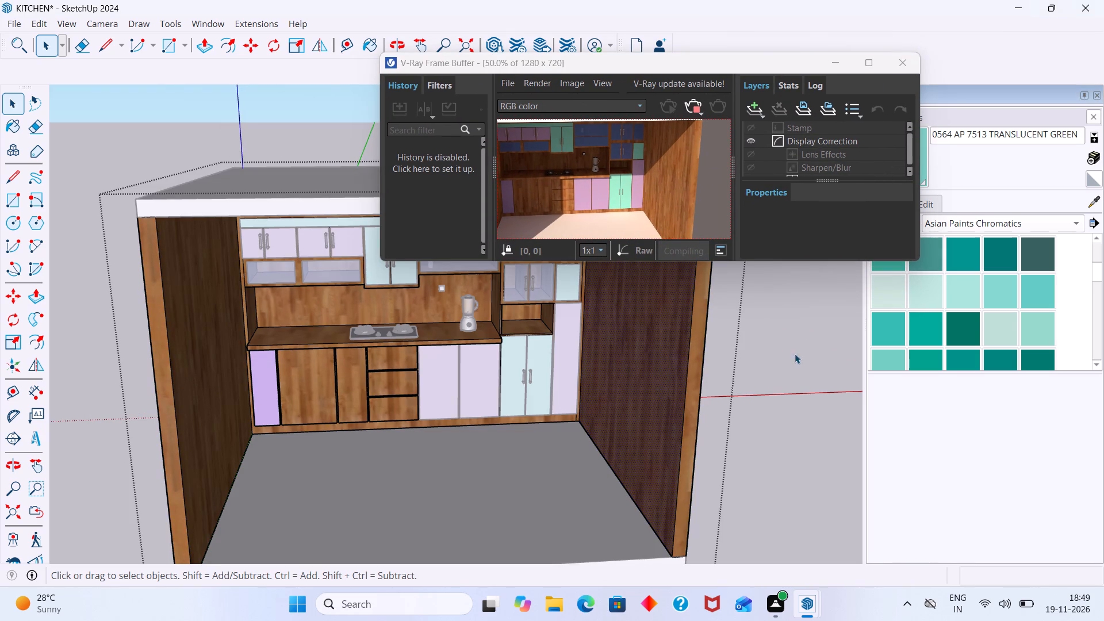
pyautogui.scroll(-2, 988, 335)
pyautogui.scroll(1, 908, 281)
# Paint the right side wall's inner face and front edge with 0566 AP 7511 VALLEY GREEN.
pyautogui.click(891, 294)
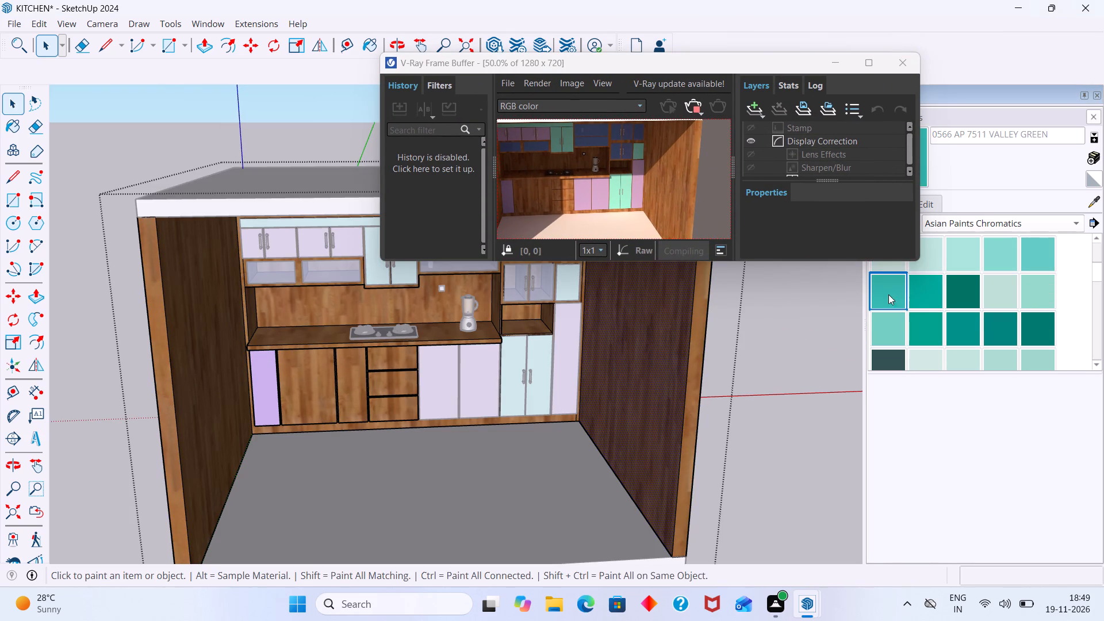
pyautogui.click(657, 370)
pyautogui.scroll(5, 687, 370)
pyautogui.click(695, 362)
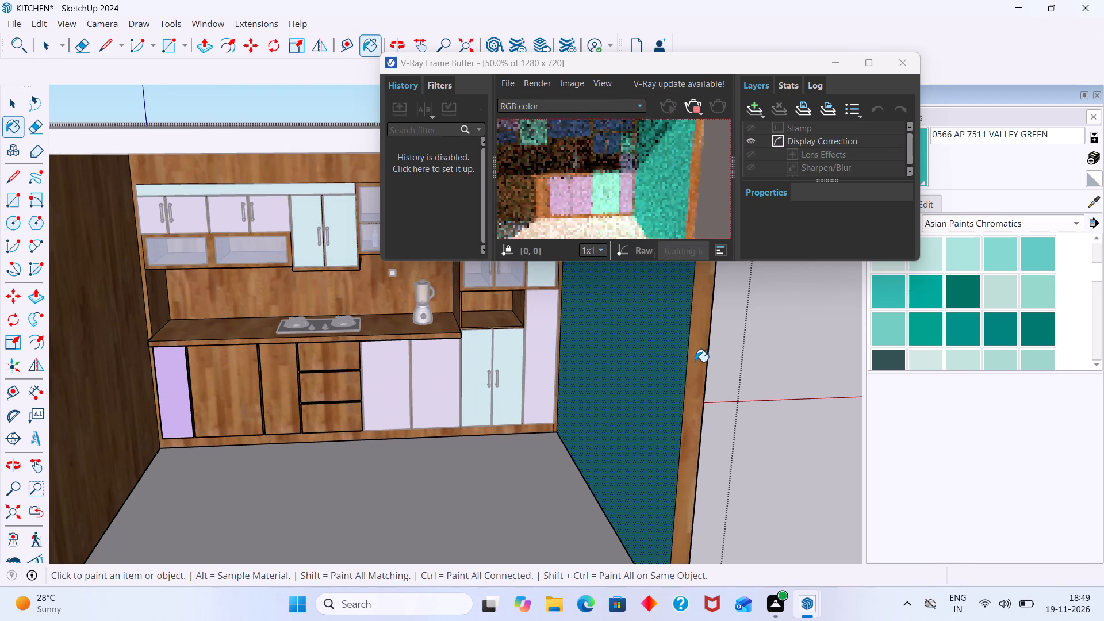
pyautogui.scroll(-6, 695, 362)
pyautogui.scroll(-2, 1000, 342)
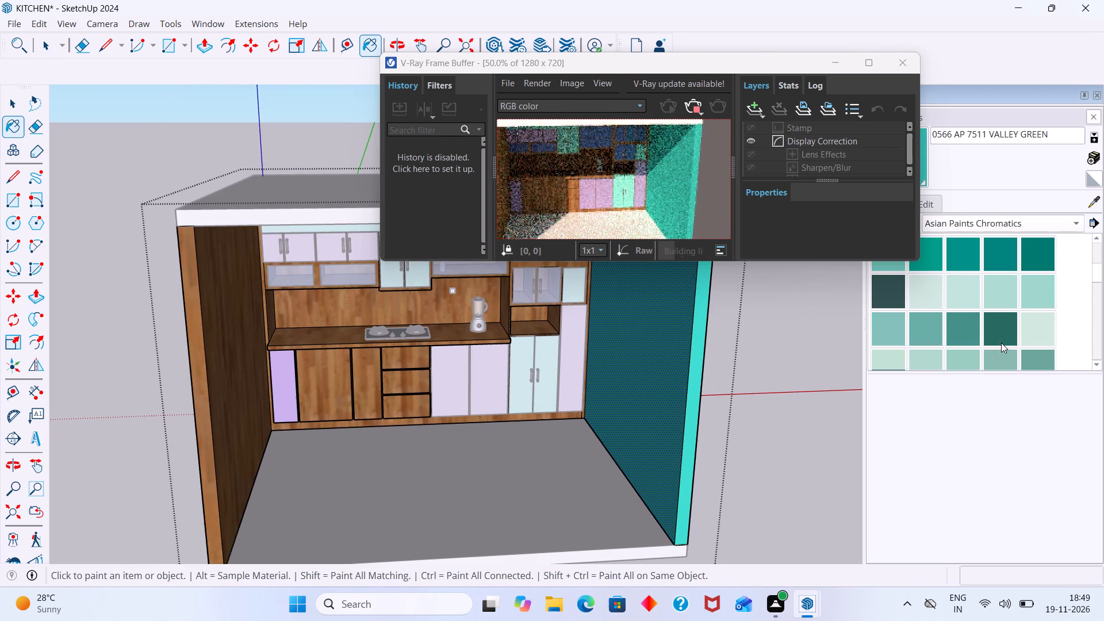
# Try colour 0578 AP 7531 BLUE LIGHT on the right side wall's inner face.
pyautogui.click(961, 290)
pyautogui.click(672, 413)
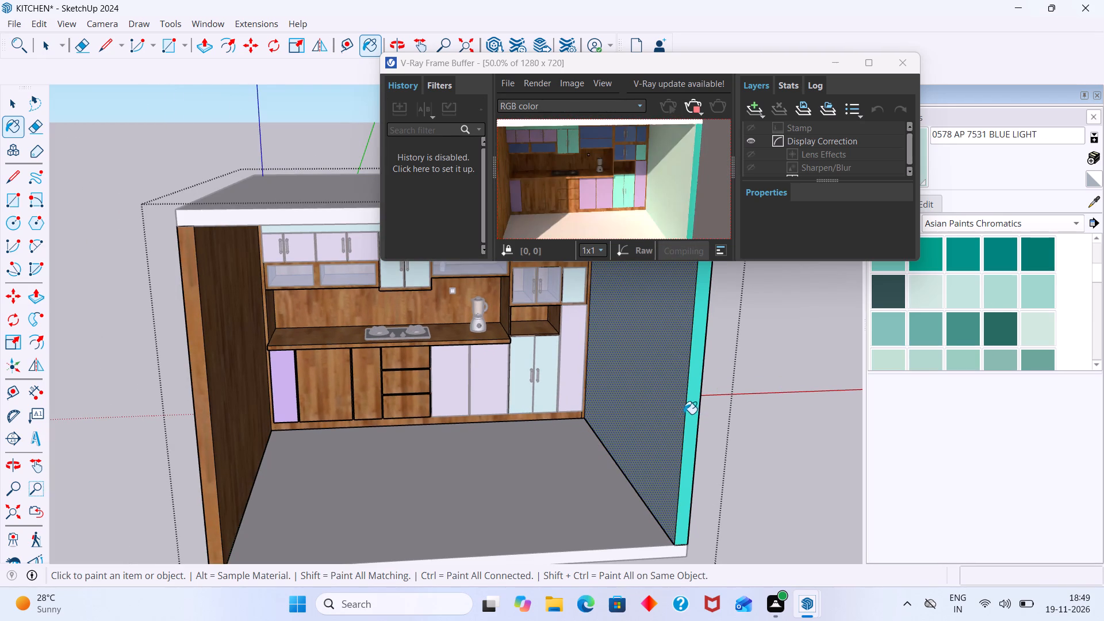
# Paint the right side wall's inner face, front edge and outer face with 0577 AP 7532 VALLEY MIST.
pyautogui.scroll(4, 695, 416)
pyautogui.click(933, 297)
pyautogui.click(674, 385)
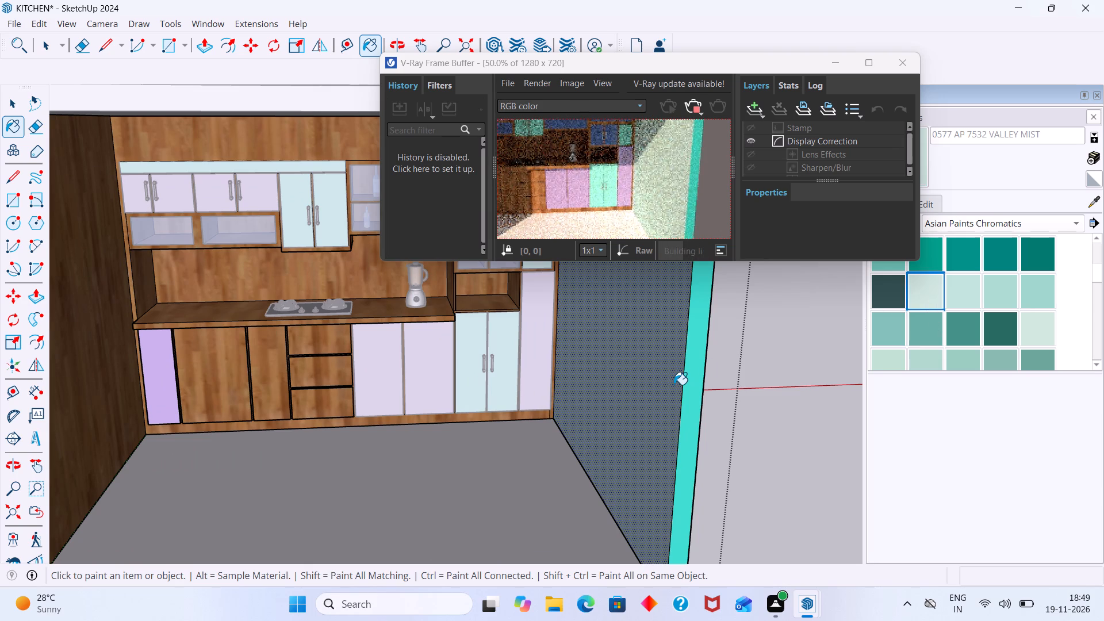
pyautogui.click(695, 395)
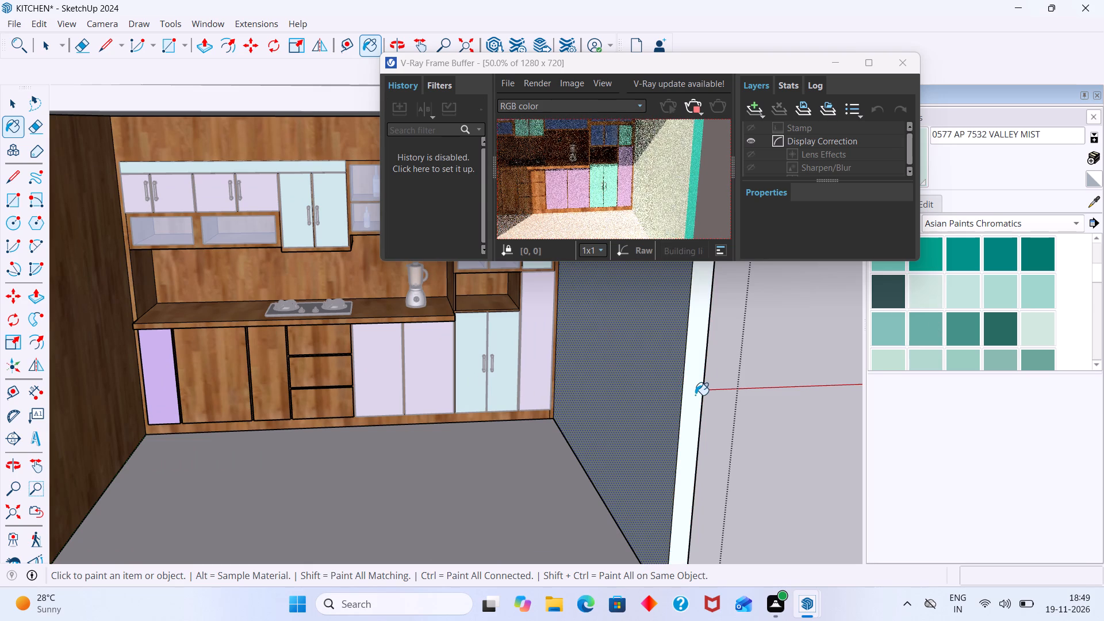
pyautogui.moveTo(701, 433); pyautogui.dragTo(665, 418, button='middle')
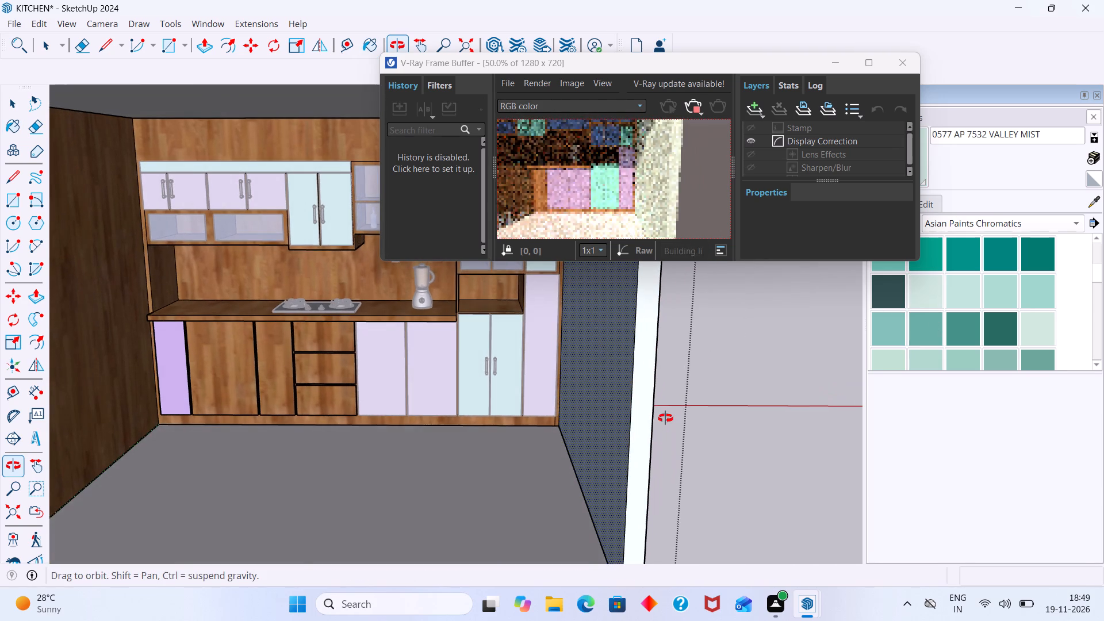
pyautogui.moveTo(665, 418); pyautogui.dragTo(507, 411, button='middle')
pyautogui.scroll(1, 508, 411)
pyautogui.click(440, 389)
pyautogui.scroll(-2, 448, 381)
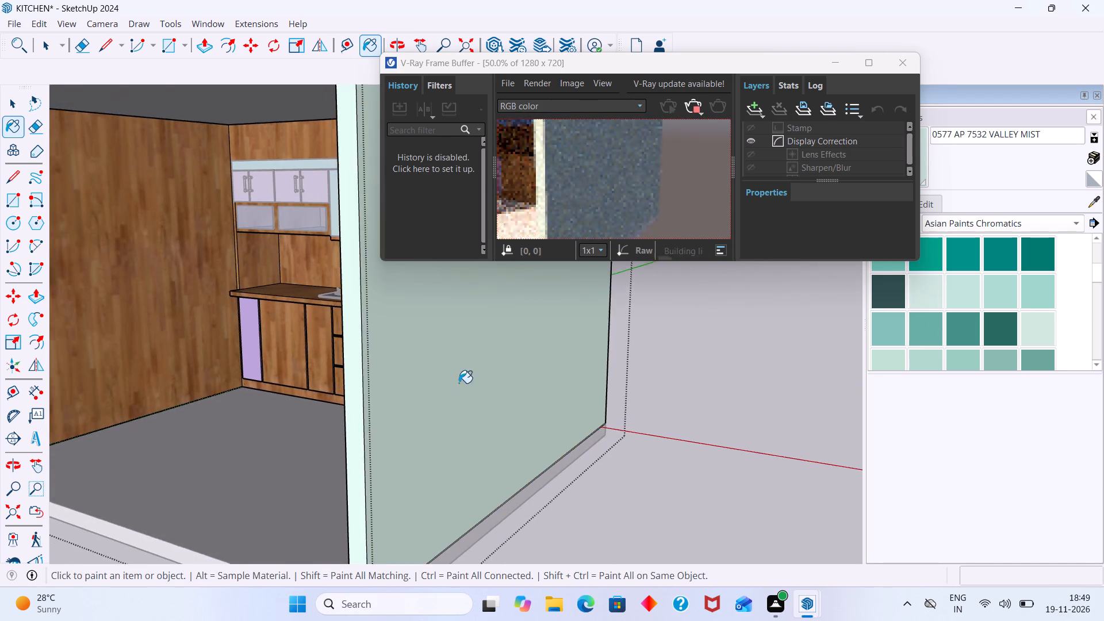
pyautogui.scroll(-16, 459, 383)
# Paint the left side wall's inner face, outer face and front edge with 0577 AP 7532 VALLEY MIST.
pyautogui.moveTo(412, 413); pyautogui.dragTo(672, 431, button='middle')
pyautogui.moveTo(480, 442); pyautogui.dragTo(256, 402, button='middle')
pyautogui.scroll(4, 208, 319)
pyautogui.click(214, 315)
pyautogui.scroll(-4, 214, 313)
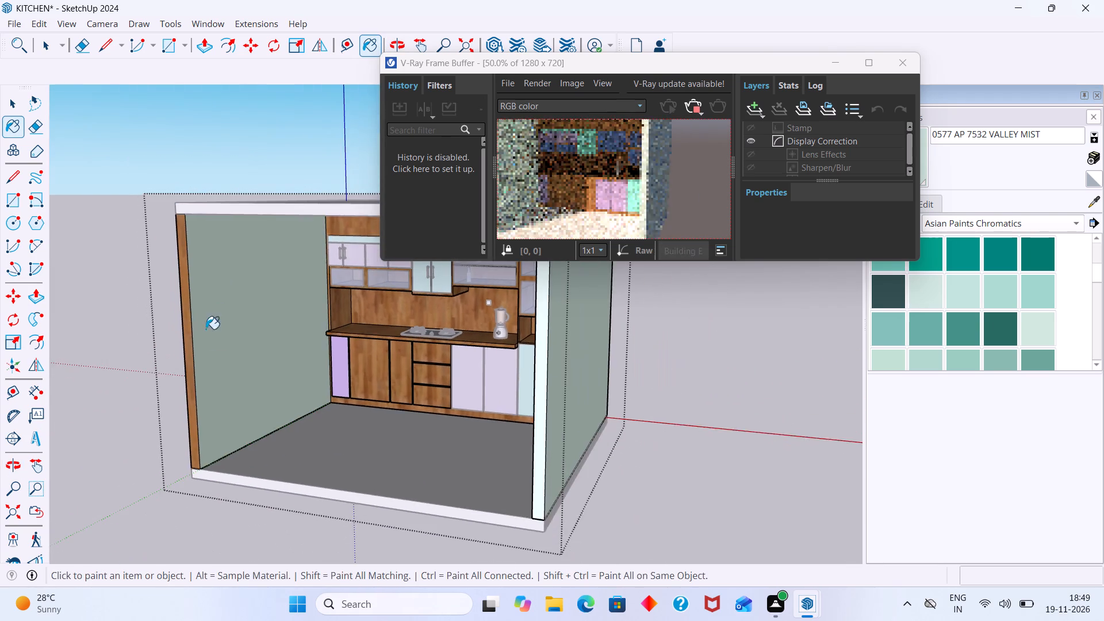
pyautogui.moveTo(212, 339); pyautogui.dragTo(444, 363, button='middle')
pyautogui.click(335, 381)
pyautogui.scroll(8, 370, 384)
pyautogui.click(375, 382)
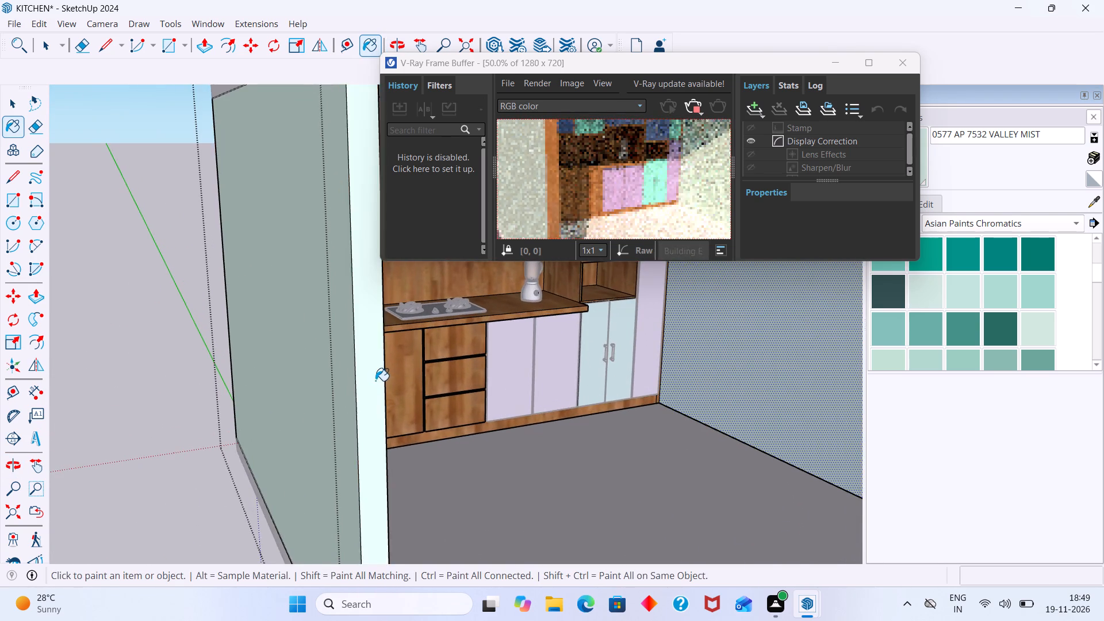
pyautogui.scroll(-20, 374, 379)
# Paint the outer face of the kitchen's back wall with 0577 AP 7532 VALLEY MIST and return to the open front.
pyautogui.moveTo(376, 402); pyautogui.dragTo(726, 462, button='middle')
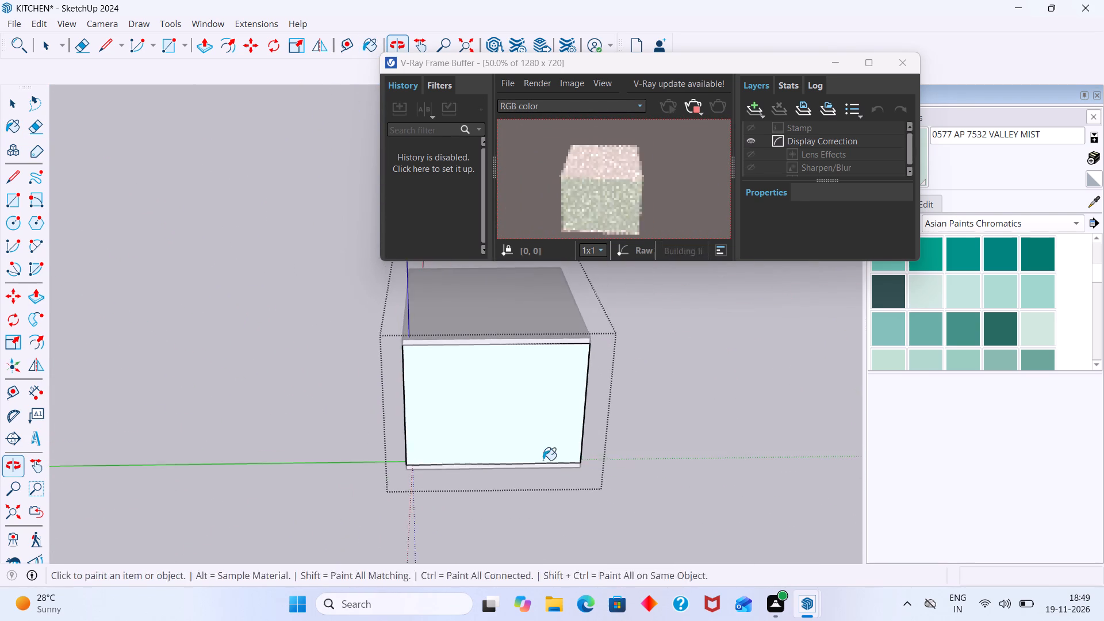
pyautogui.moveTo(542, 459); pyautogui.dragTo(770, 440, button='middle')
pyautogui.scroll(5, 498, 424)
pyautogui.click(466, 385)
pyautogui.scroll(-14, 468, 385)
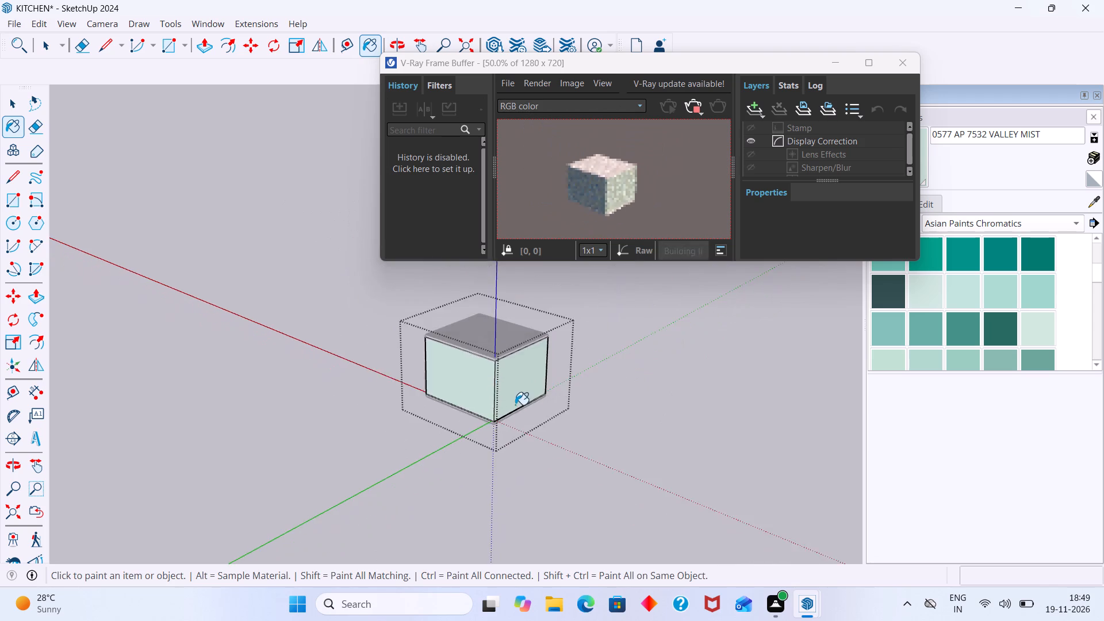
pyautogui.scroll(-2, 515, 405)
pyautogui.moveTo(523, 407); pyautogui.dragTo(232, 411, button='middle')
pyautogui.moveTo(472, 423); pyautogui.dragTo(264, 418, button='middle')
pyautogui.moveTo(558, 400); pyautogui.dragTo(349, 386, button='middle')
pyautogui.moveTo(508, 393); pyautogui.dragTo(417, 361, button='middle')
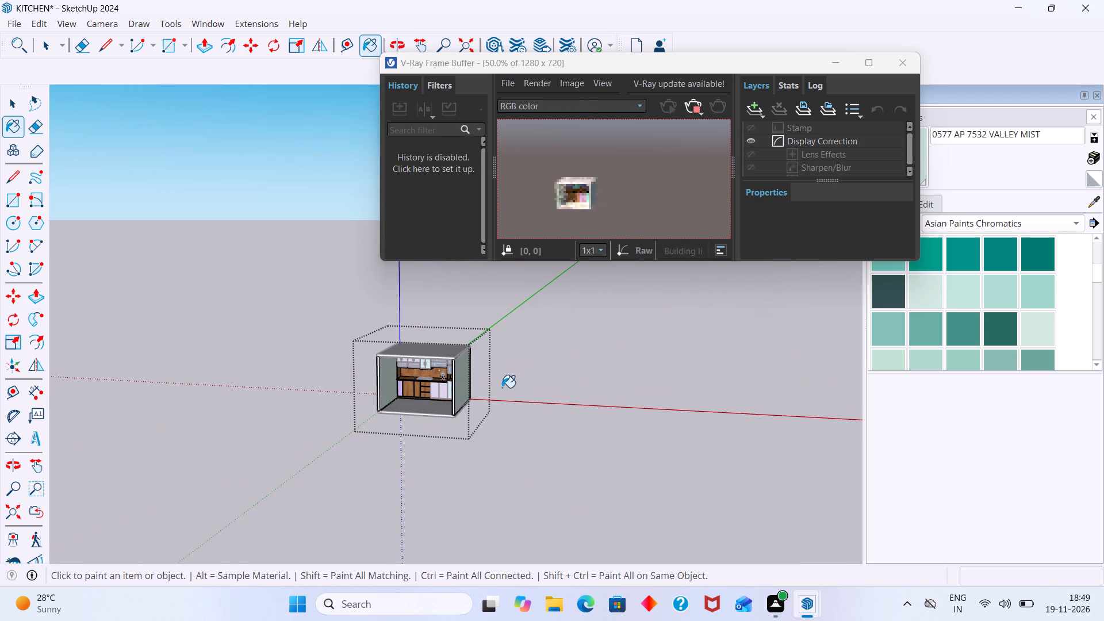
# Examine the repainted walls together with the cabinet colours in the V-Ray interactive render.
pyautogui.scroll(2, 623, 210)
pyautogui.scroll(-3, 572, 194)
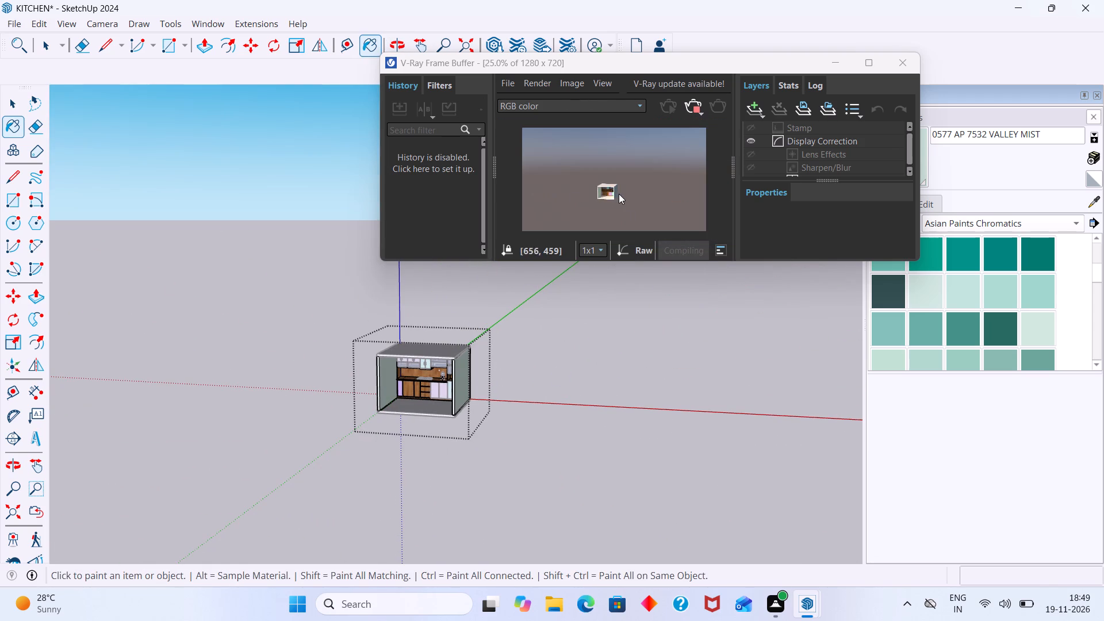
pyautogui.keyDown('shift'); pyautogui.moveTo(630, 203); pyautogui.dragTo(661, 277, button='middle'); pyautogui.keyUp('shift')
pyautogui.moveTo(528, 358); pyautogui.dragTo(578, 461, button='middle')
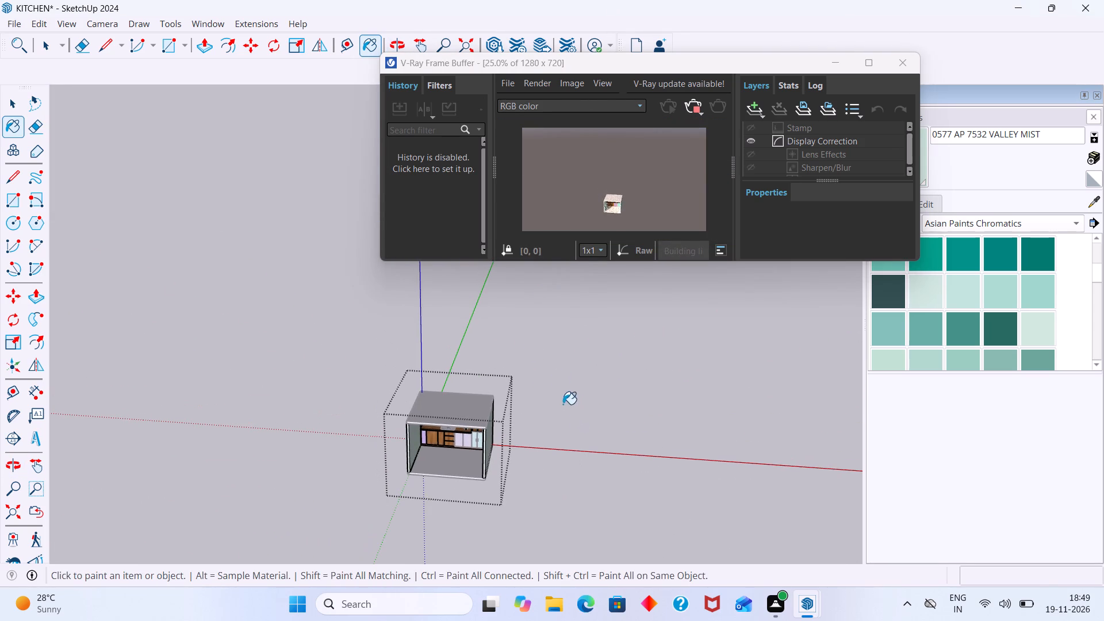
pyautogui.press('space')
pyautogui.scroll(2, 638, 221)
pyautogui.keyDown('shift'); pyautogui.moveTo(615, 203); pyautogui.dragTo(646, 275, button='middle'); pyautogui.keyUp('shift')
pyautogui.scroll(2, 594, 204)
pyautogui.scroll(-6, 594, 203)
pyautogui.scroll(3, 629, 177)
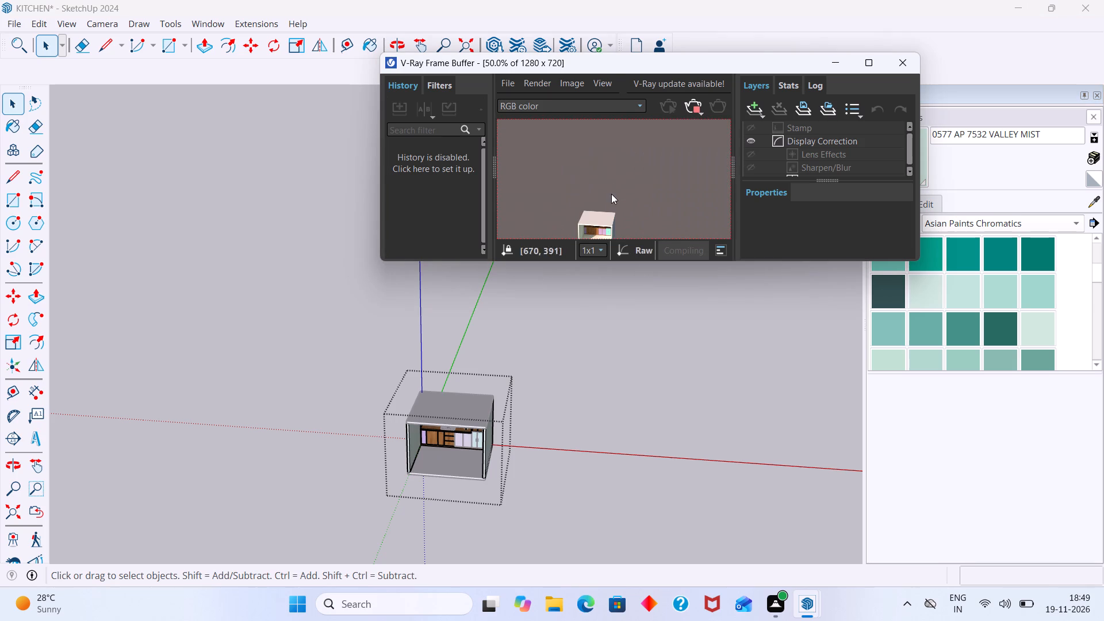
pyautogui.moveTo(611, 194); pyautogui.dragTo(597, 167, button='middle')
pyautogui.scroll(4, 563, 201)
pyautogui.keyDown('shift'); pyautogui.moveTo(600, 198); pyautogui.dragTo(485, 185, button='middle'); pyautogui.keyUp('shift')
pyautogui.scroll(-4, 522, 180)
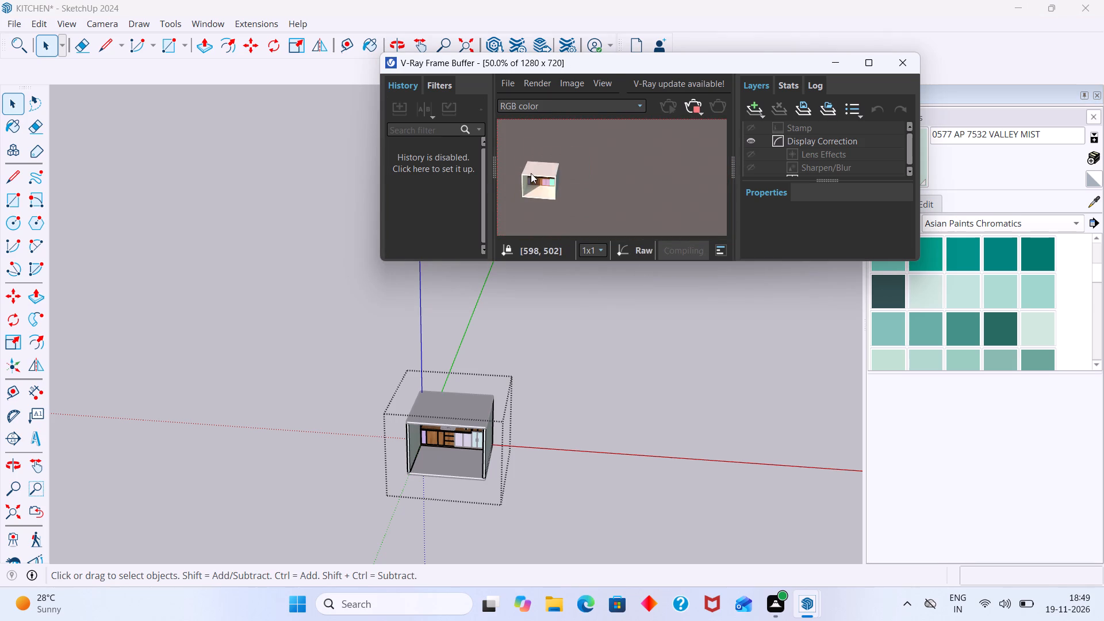
pyautogui.scroll(4, 533, 184)
pyautogui.scroll(-1, 550, 184)
pyautogui.moveTo(605, 182); pyautogui.dragTo(622, 187, button='middle')
pyautogui.scroll(-3, 619, 188)
pyautogui.moveTo(607, 186); pyautogui.dragTo(643, 190, button='middle')
pyautogui.scroll(4, 643, 190)
pyautogui.scroll(-1, 643, 190)
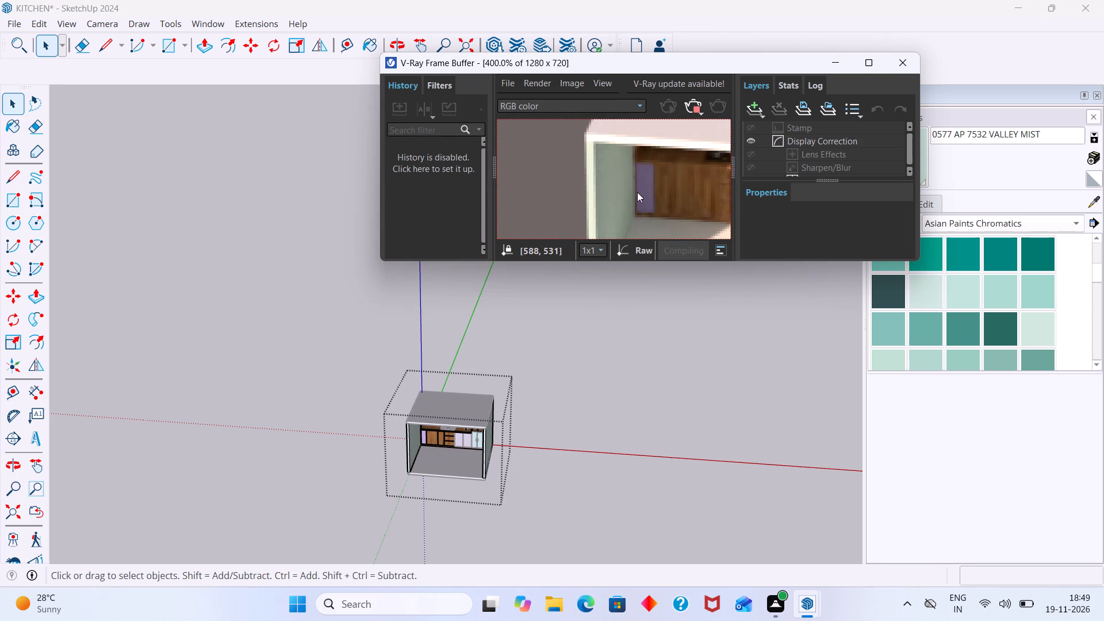
pyautogui.scroll(-1, 626, 208)
pyautogui.keyDown('shift'); pyautogui.moveTo(626, 204); pyautogui.dragTo(567, 177, button='middle'); pyautogui.keyUp('shift')
pyautogui.scroll(-3, 566, 174)
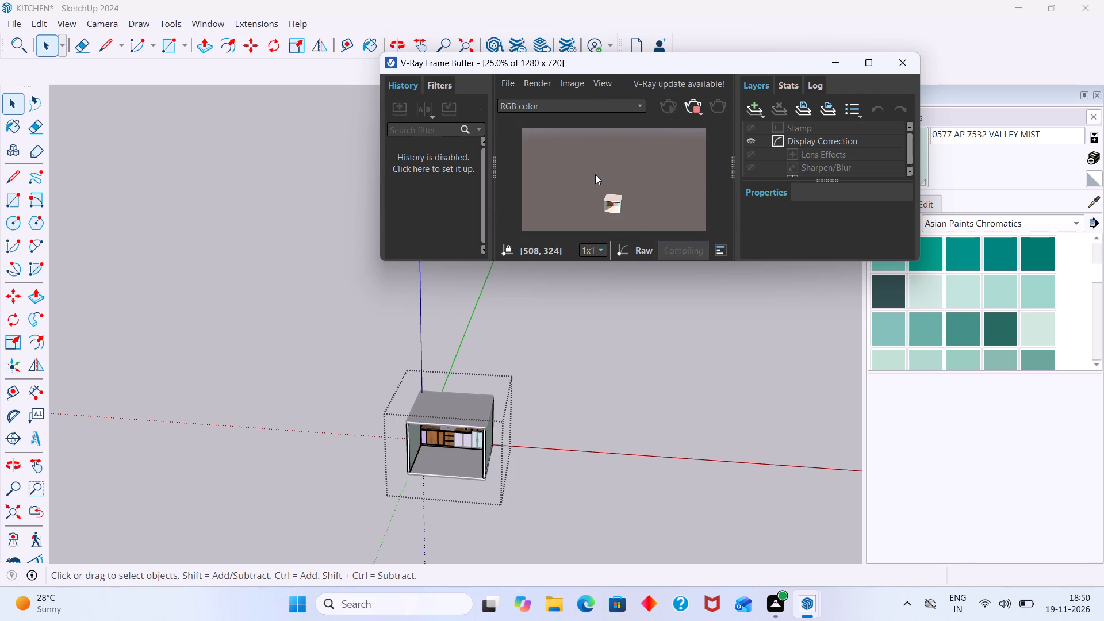
pyautogui.moveTo(619, 189); pyautogui.dragTo(586, 171, button='middle')
pyautogui.scroll(3, 606, 206)
pyautogui.keyDown('shift'); pyautogui.moveTo(606, 208); pyautogui.dragTo(566, 169, button='middle'); pyautogui.keyUp('shift')
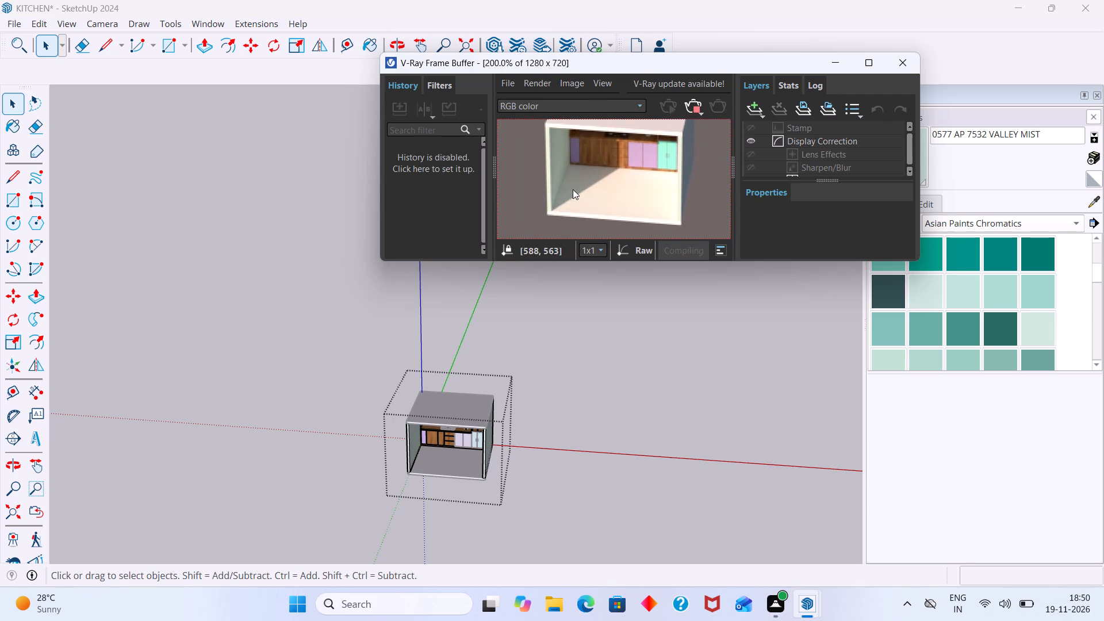
# Close the room group and frame the open-fronted kitchen closer for the interactive render.
pyautogui.click(573, 401)
pyautogui.scroll(1, 440, 421)
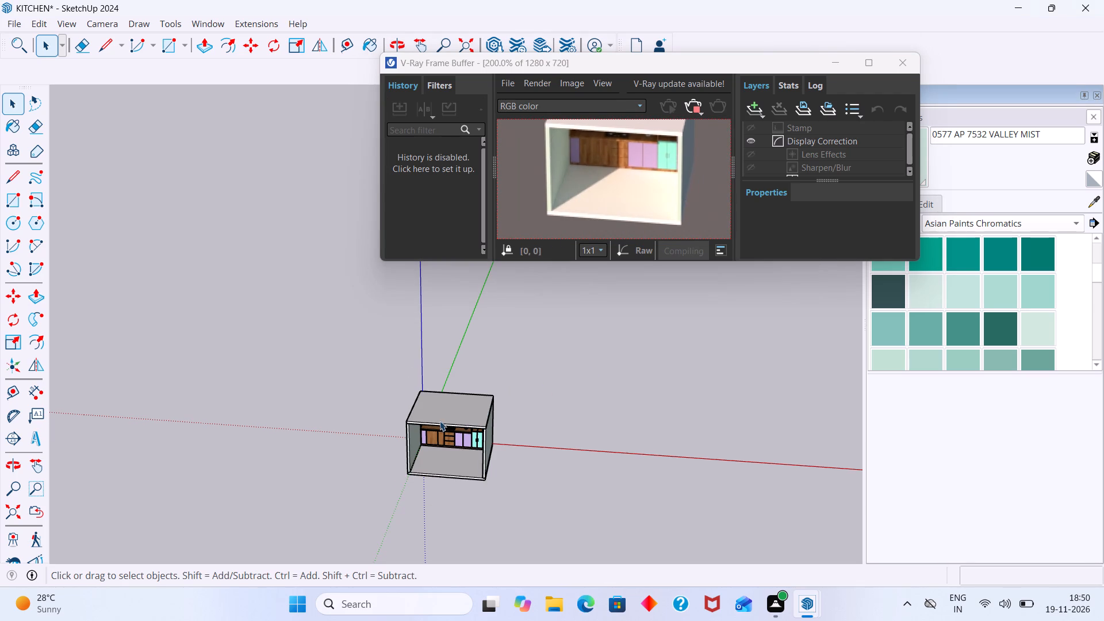
pyautogui.scroll(1, 440, 421)
pyautogui.moveTo(455, 431); pyautogui.dragTo(542, 323, button='middle')
pyautogui.scroll(3, 545, 408)
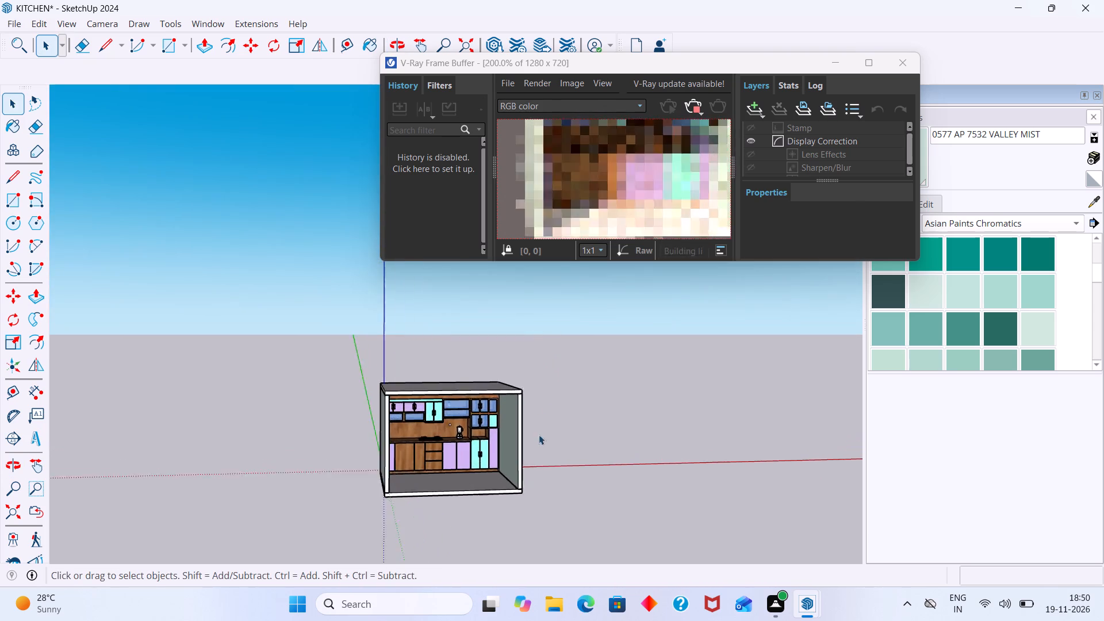
pyautogui.scroll(5, 539, 435)
pyautogui.moveTo(496, 454); pyautogui.dragTo(553, 455, button='middle')
pyautogui.scroll(1, 517, 462)
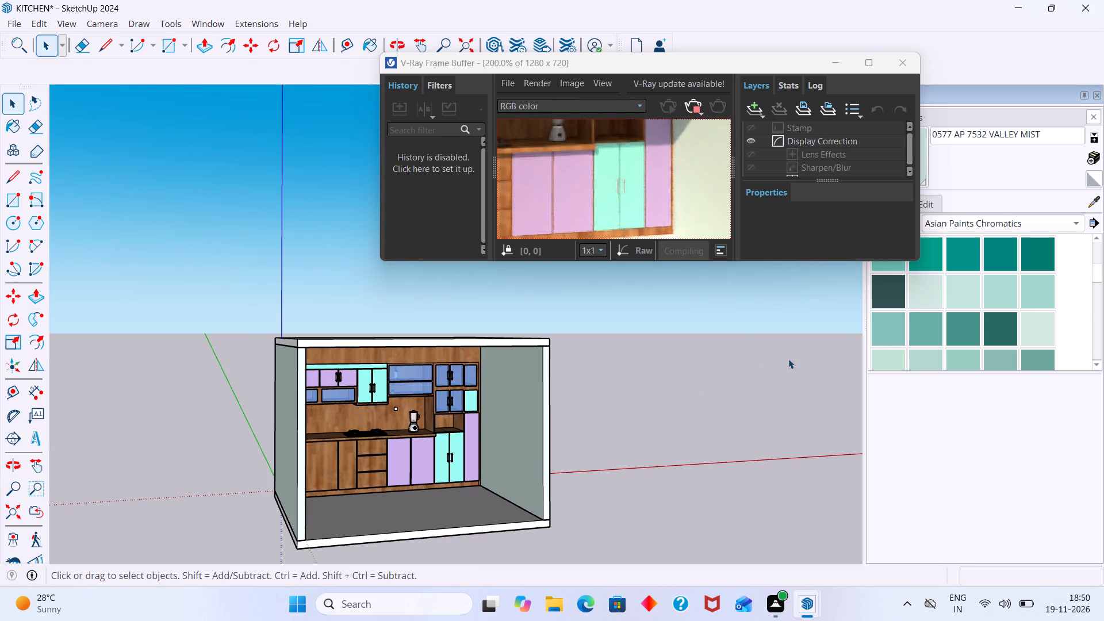
# Open the room's wall group and paint the right side wall's inner face with 0579 AP 7530 MINT COCKTAIL.
pyautogui.scroll(10, 539, 437)
pyautogui.click(513, 436)
pyautogui.click(536, 436)
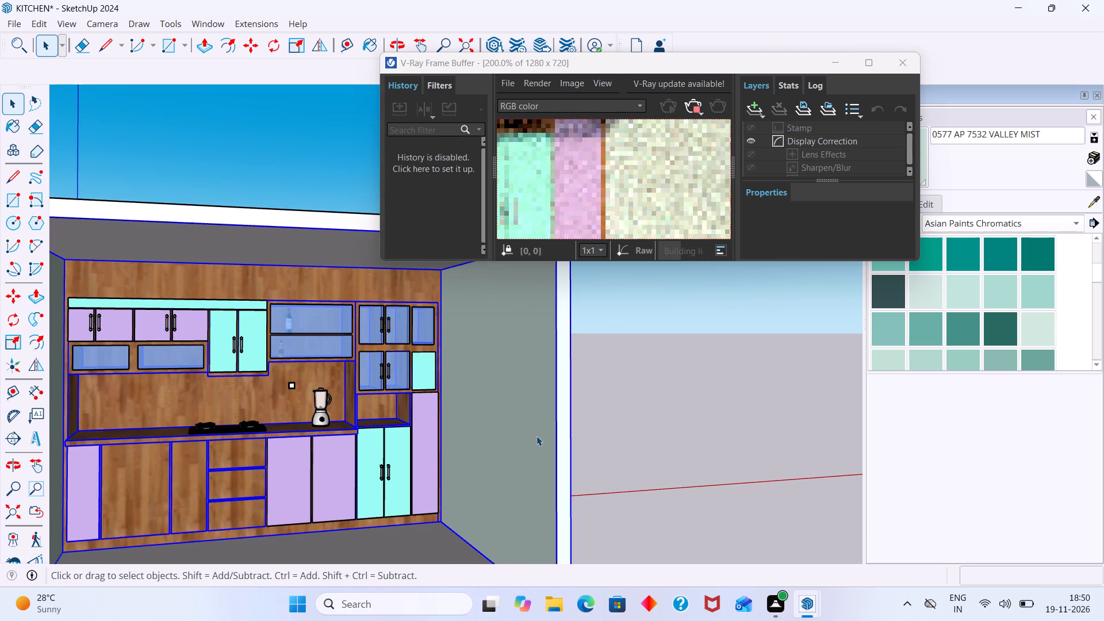
pyautogui.doubleClick(540, 438)
pyautogui.click(540, 438)
pyautogui.doubleClick(538, 439)
pyautogui.click(540, 445)
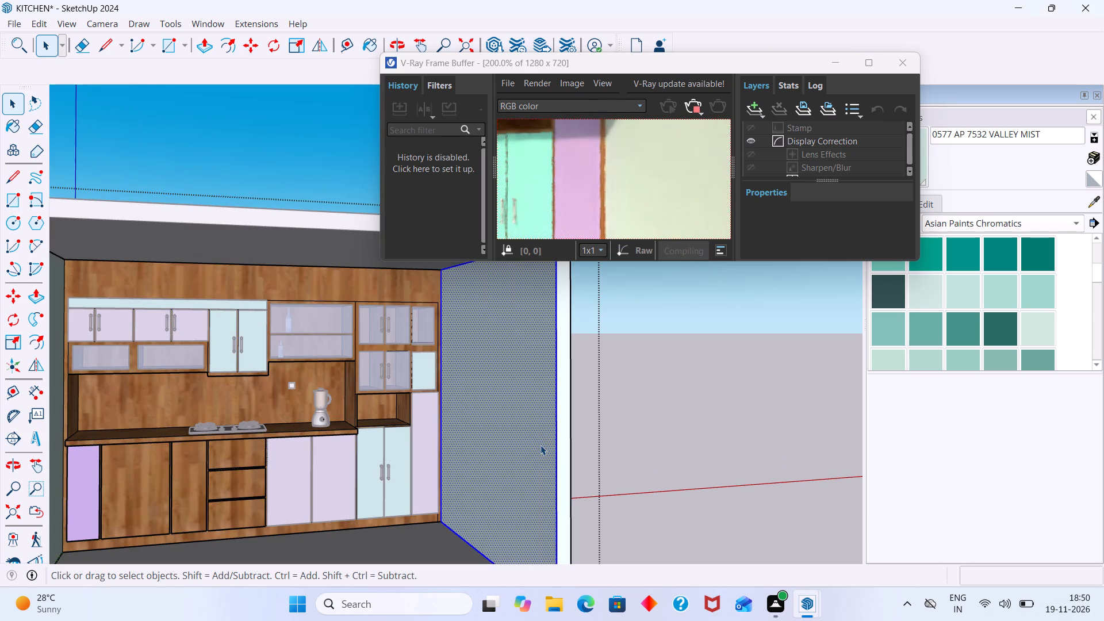
pyautogui.scroll(-2, 907, 335)
pyautogui.scroll(2, 943, 301)
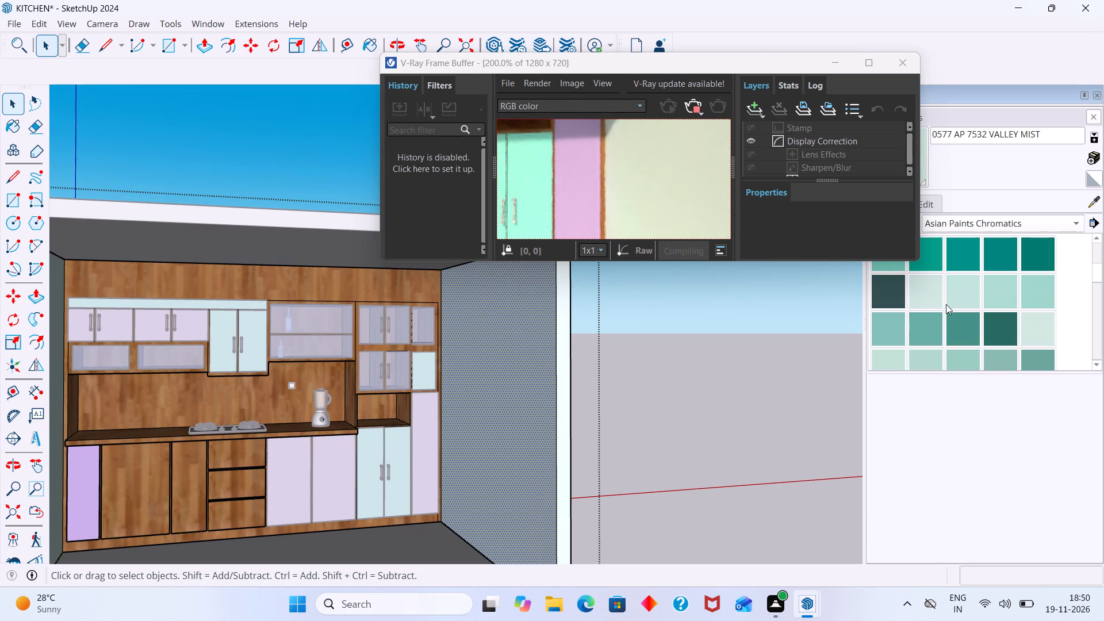
pyautogui.click(1015, 285)
pyautogui.click(531, 384)
# Paint the right side wall's front edge and outer face with 0579 AP 7530 MINT COCKTAIL.
pyautogui.moveTo(582, 377); pyautogui.dragTo(566, 378, button='middle')
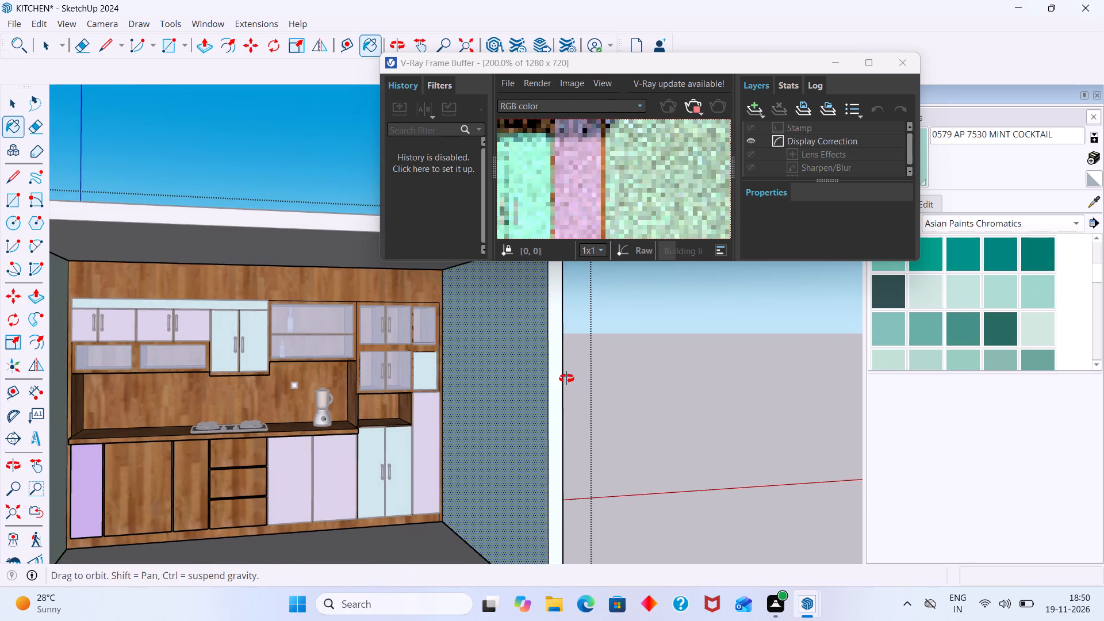
pyautogui.moveTo(566, 378); pyautogui.dragTo(565, 379, button='middle')
pyautogui.scroll(-4, 592, 372)
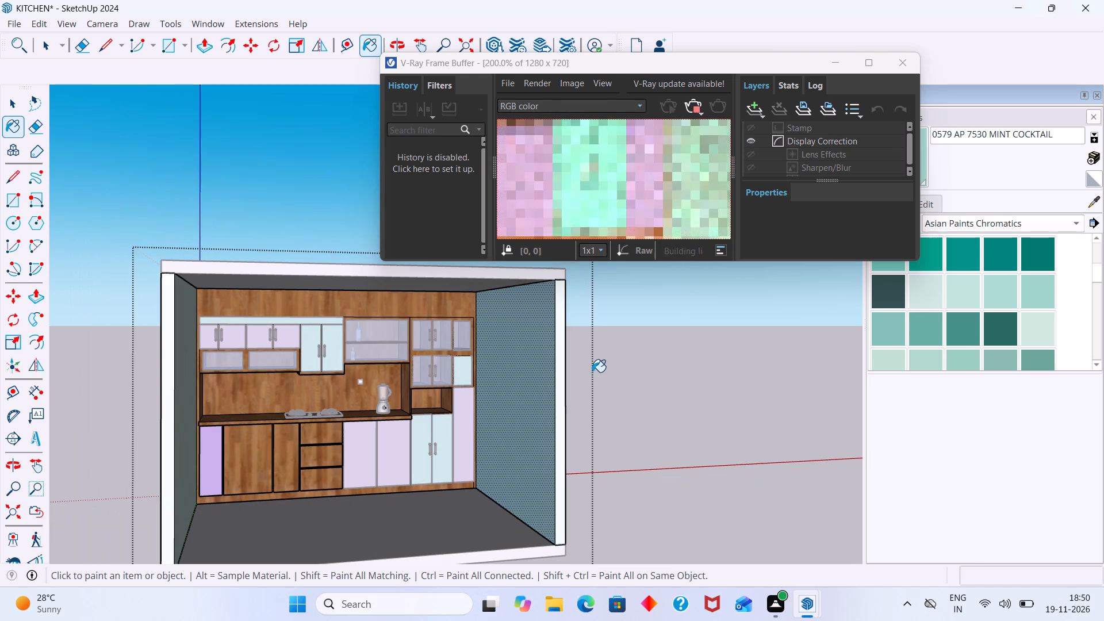
pyautogui.scroll(10, 547, 401)
pyautogui.click(570, 392)
pyautogui.scroll(-7, 568, 390)
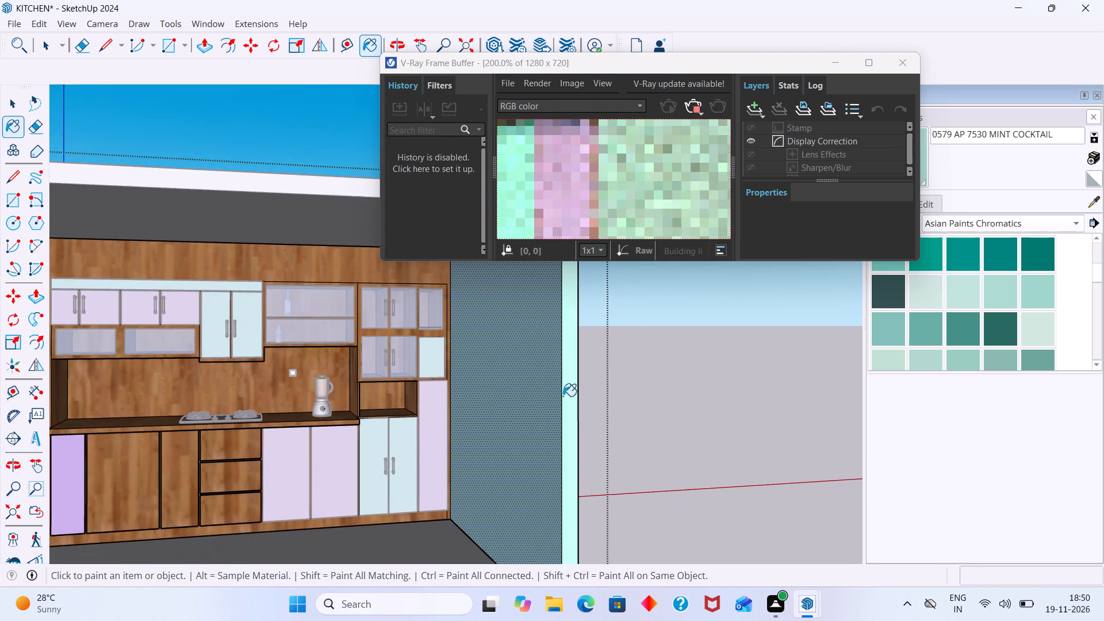
pyautogui.moveTo(574, 408); pyautogui.dragTo(356, 418, button='middle')
pyautogui.scroll(3, 362, 408)
pyautogui.click(362, 405)
pyautogui.scroll(-8, 361, 402)
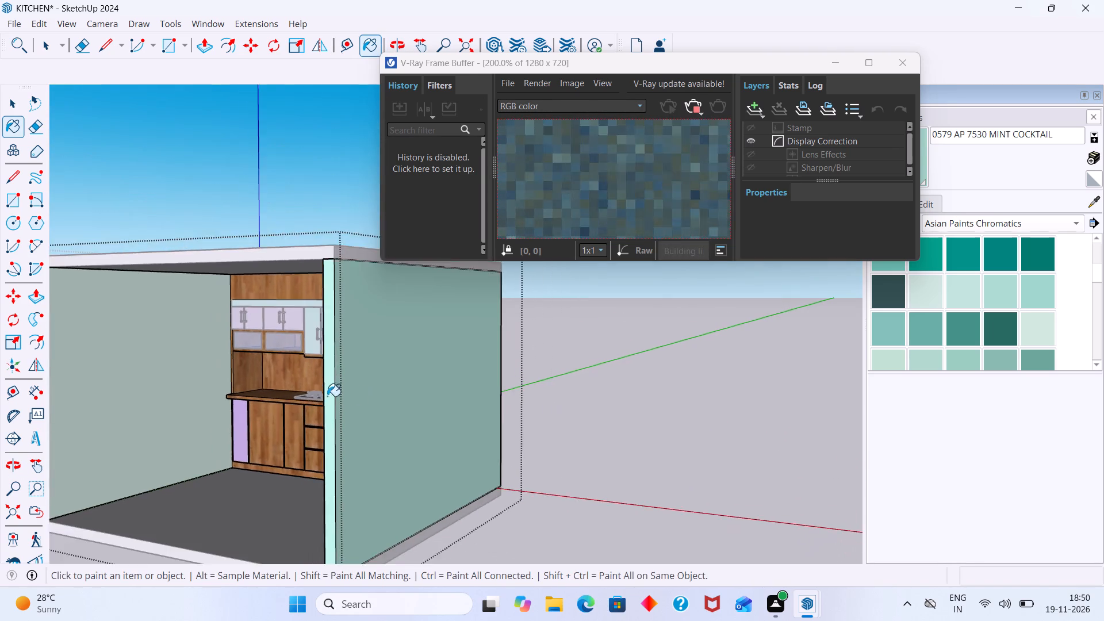
# Paint the left side wall's outer face, inner face and front edge with 0579 AP 7530 MINT COCKTAIL.
pyautogui.scroll(-7, 327, 396)
pyautogui.moveTo(310, 397); pyautogui.dragTo(671, 415, button='middle')
pyautogui.scroll(4, 405, 439)
pyautogui.click(370, 421)
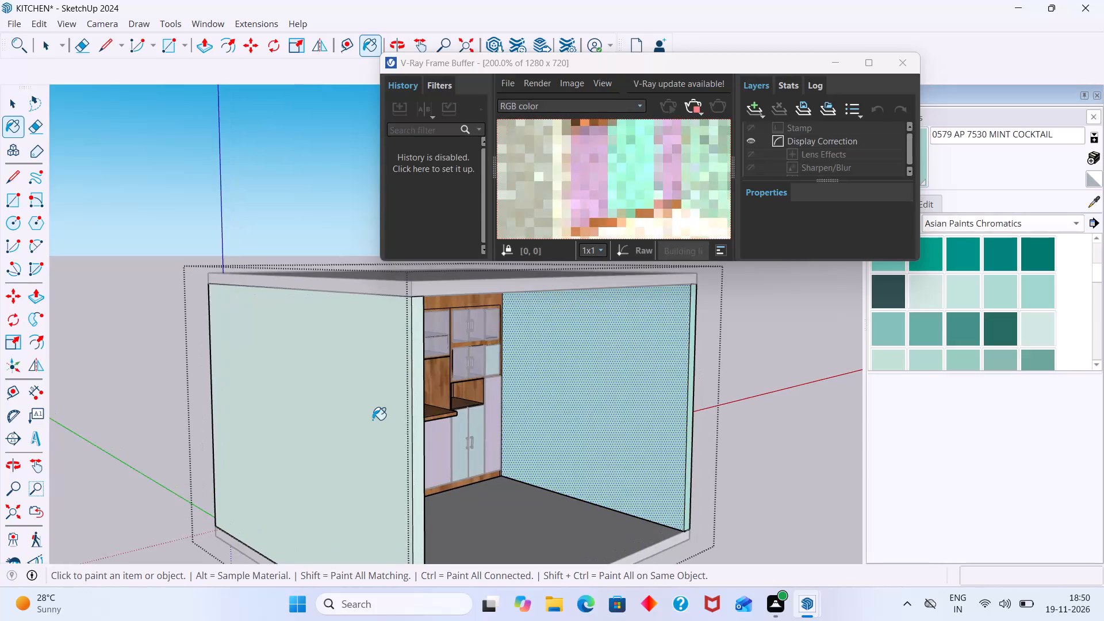
pyautogui.moveTo(389, 419); pyautogui.dragTo(164, 402, button='middle')
pyautogui.scroll(3, 174, 369)
pyautogui.click(195, 355)
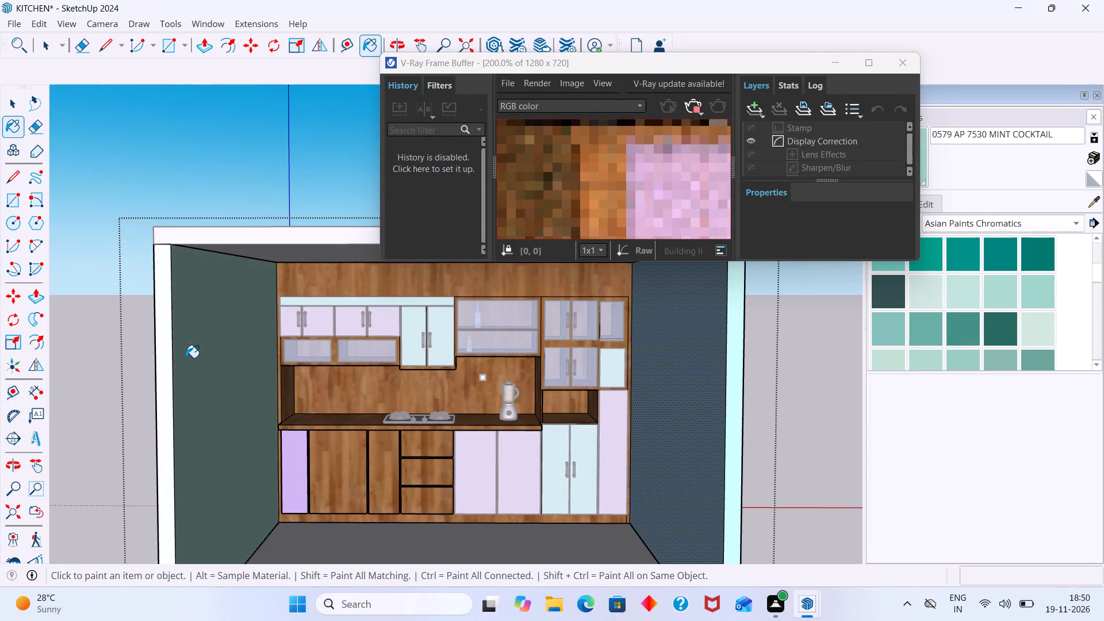
pyautogui.scroll(-3, 177, 362)
pyautogui.scroll(6, 159, 388)
pyautogui.click(171, 385)
pyautogui.scroll(-12, 171, 379)
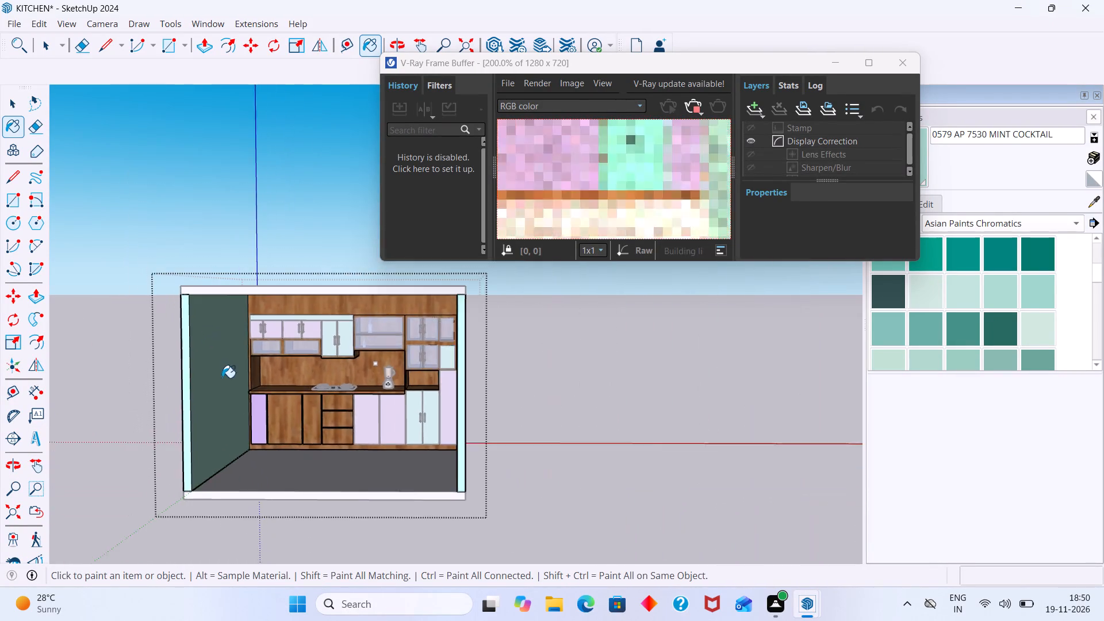
# Paint the back wall's outer face with 0579 AP 7530 MINT COCKTAIL and close the room's wall group.
pyautogui.moveTo(221, 377); pyautogui.dragTo(871, 380, button='middle')
pyautogui.scroll(7, 554, 393)
pyautogui.click(549, 389)
pyautogui.scroll(-3, 543, 383)
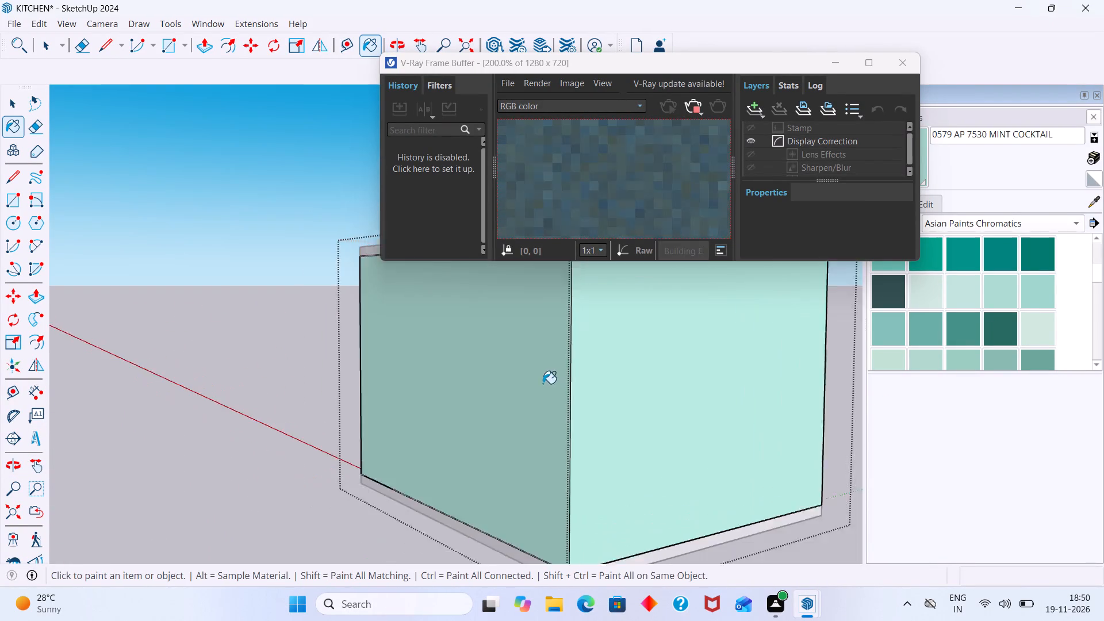
pyautogui.scroll(-12, 543, 384)
pyautogui.moveTo(616, 424); pyautogui.dragTo(271, 431, button='middle')
pyautogui.moveTo(485, 420); pyautogui.dragTo(363, 435, button='middle')
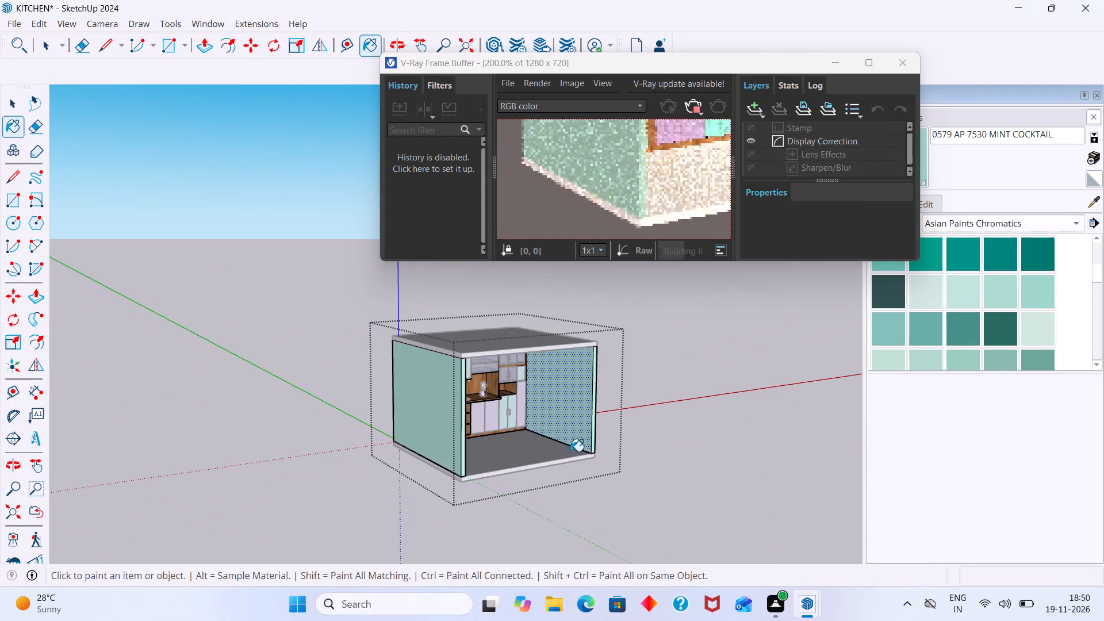
pyautogui.press('space')
pyautogui.moveTo(772, 388); pyautogui.dragTo(765, 387)
# Examine the mint walls together with the cabinet colours and floor in the V-Ray interactive render.
pyautogui.moveTo(631, 360); pyautogui.dragTo(428, 365, button='middle')
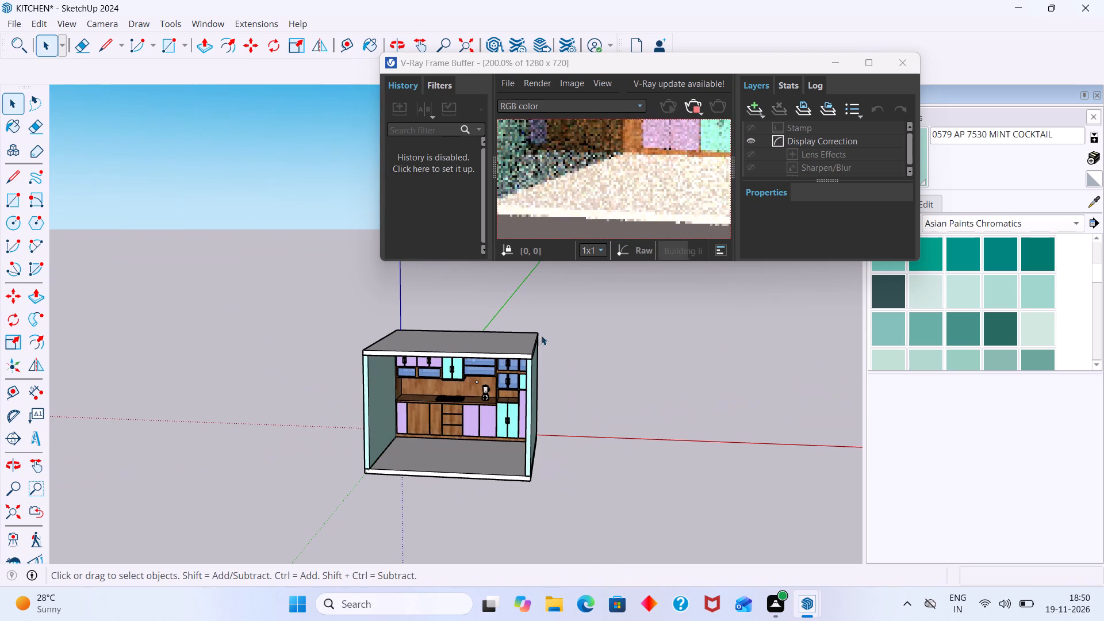
pyautogui.scroll(-2, 579, 183)
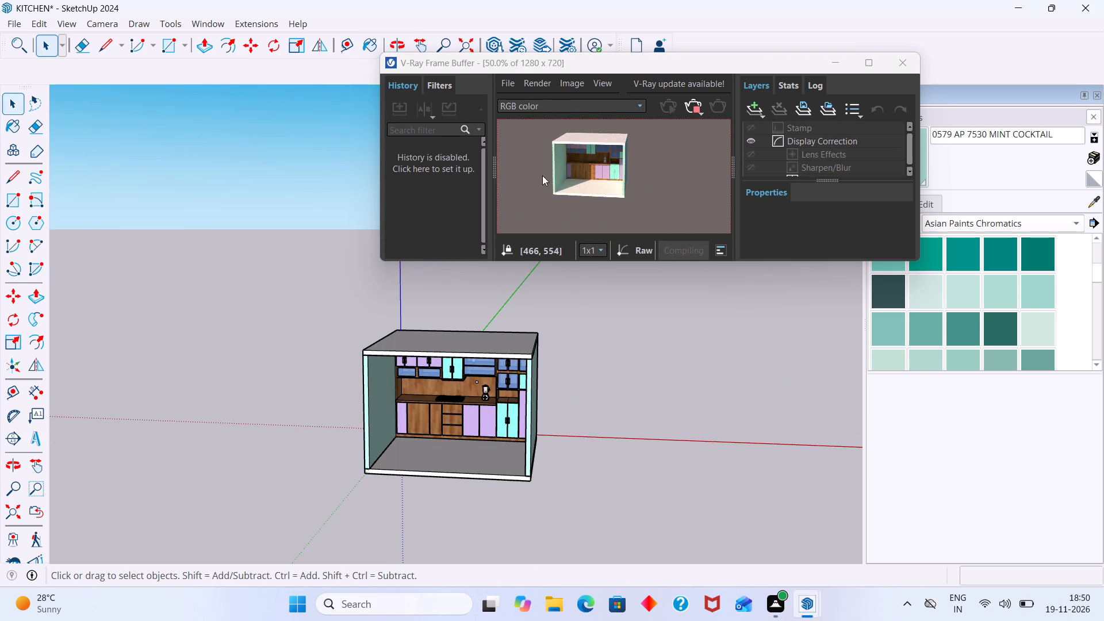
pyautogui.scroll(3, 549, 175)
pyautogui.scroll(-2, 593, 176)
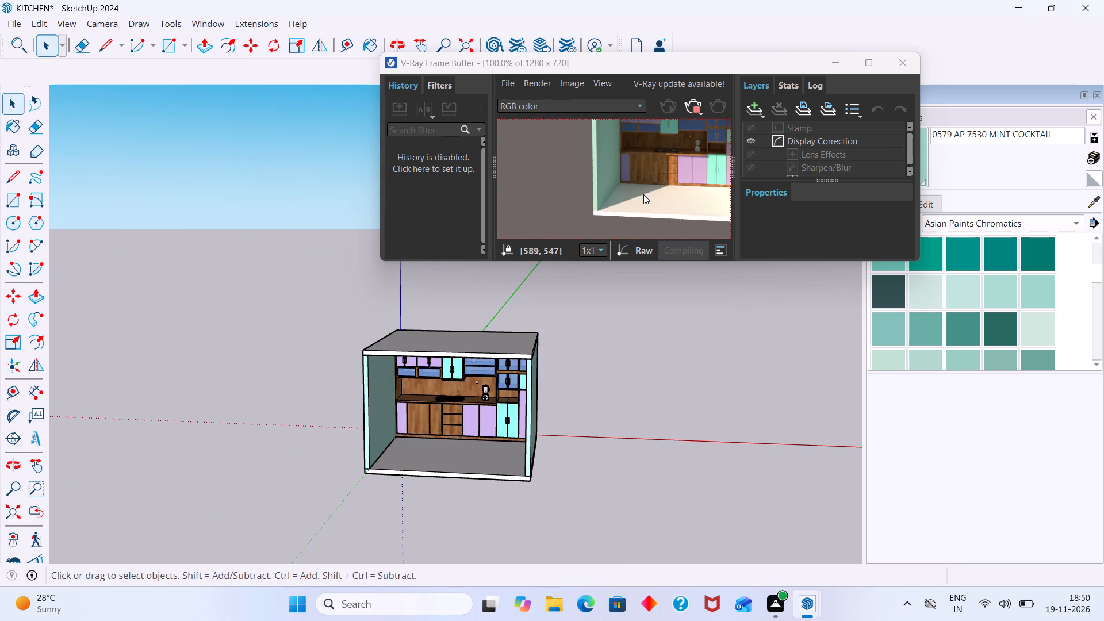
pyautogui.keyDown('shift'); pyautogui.moveTo(647, 196); pyautogui.dragTo(598, 194, button='middle'); pyautogui.keyUp('shift')
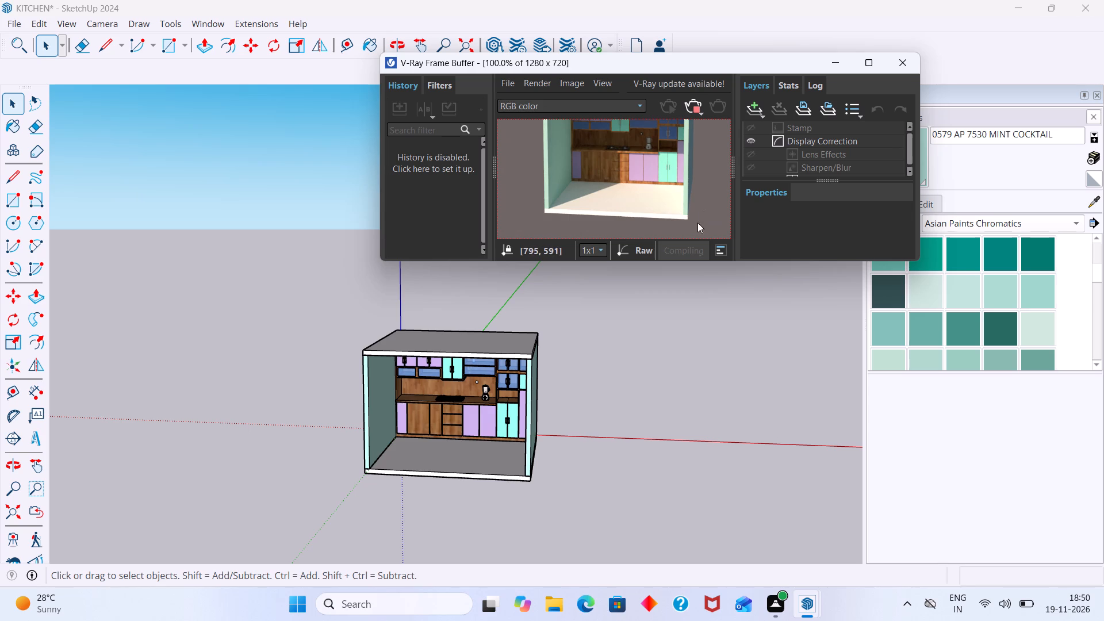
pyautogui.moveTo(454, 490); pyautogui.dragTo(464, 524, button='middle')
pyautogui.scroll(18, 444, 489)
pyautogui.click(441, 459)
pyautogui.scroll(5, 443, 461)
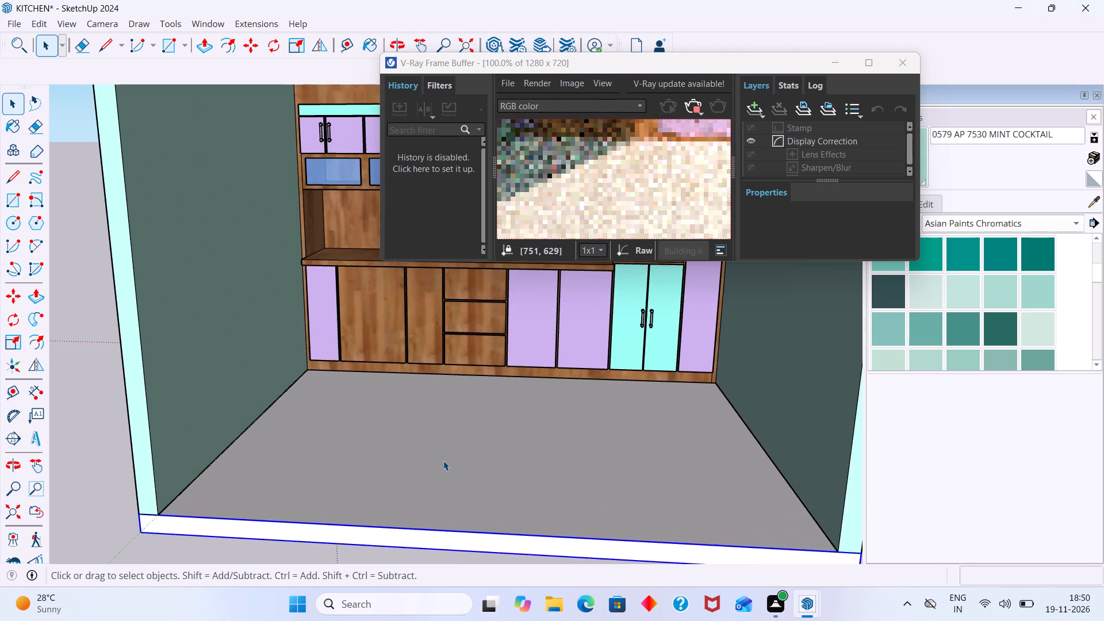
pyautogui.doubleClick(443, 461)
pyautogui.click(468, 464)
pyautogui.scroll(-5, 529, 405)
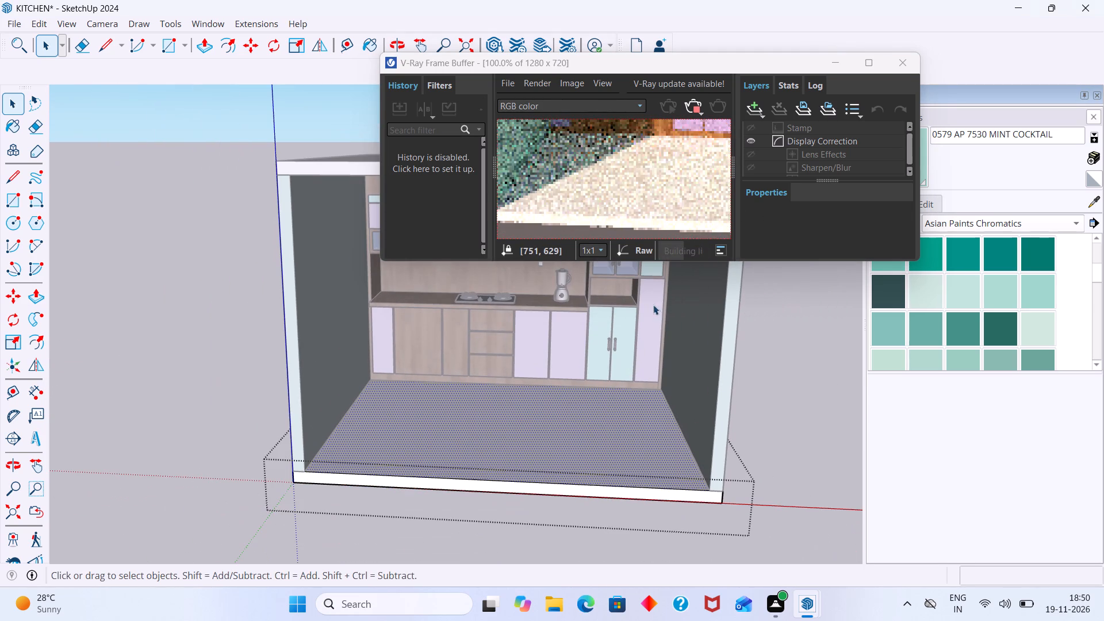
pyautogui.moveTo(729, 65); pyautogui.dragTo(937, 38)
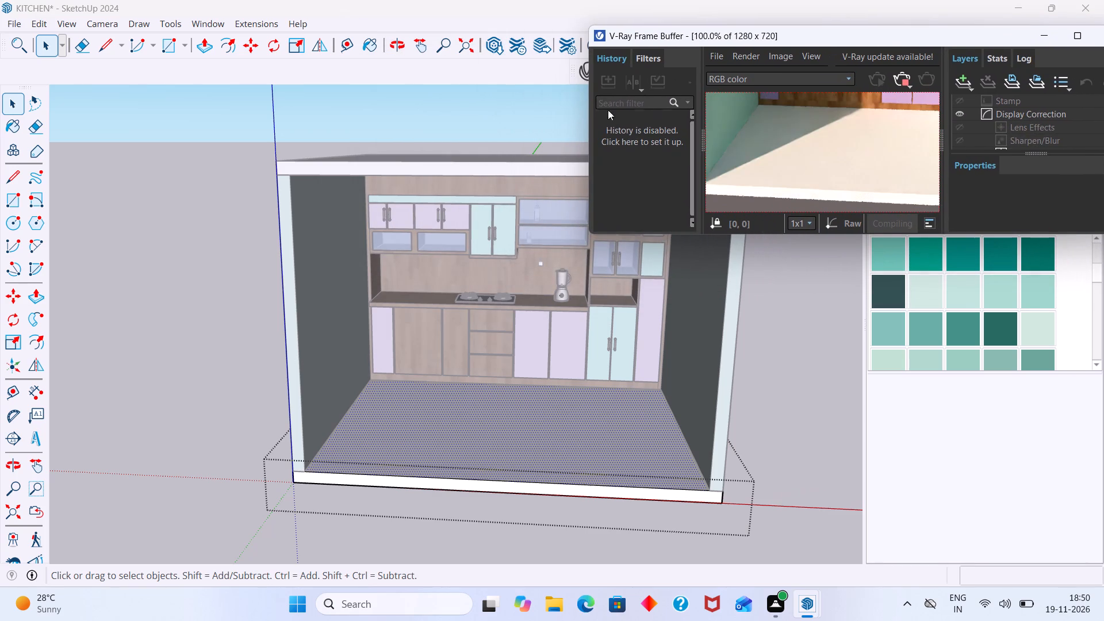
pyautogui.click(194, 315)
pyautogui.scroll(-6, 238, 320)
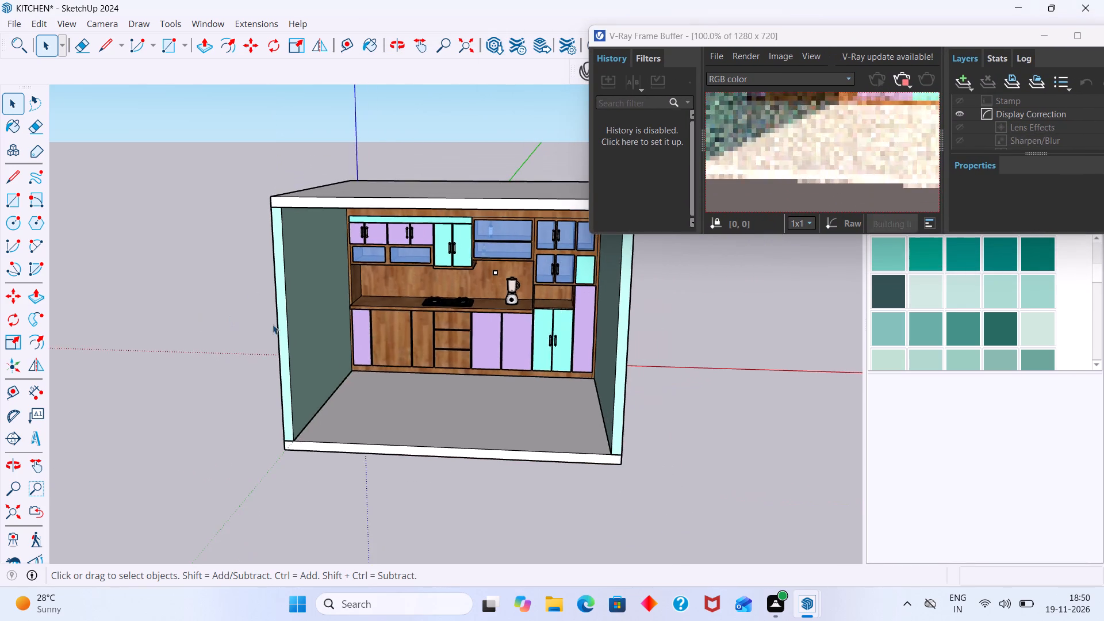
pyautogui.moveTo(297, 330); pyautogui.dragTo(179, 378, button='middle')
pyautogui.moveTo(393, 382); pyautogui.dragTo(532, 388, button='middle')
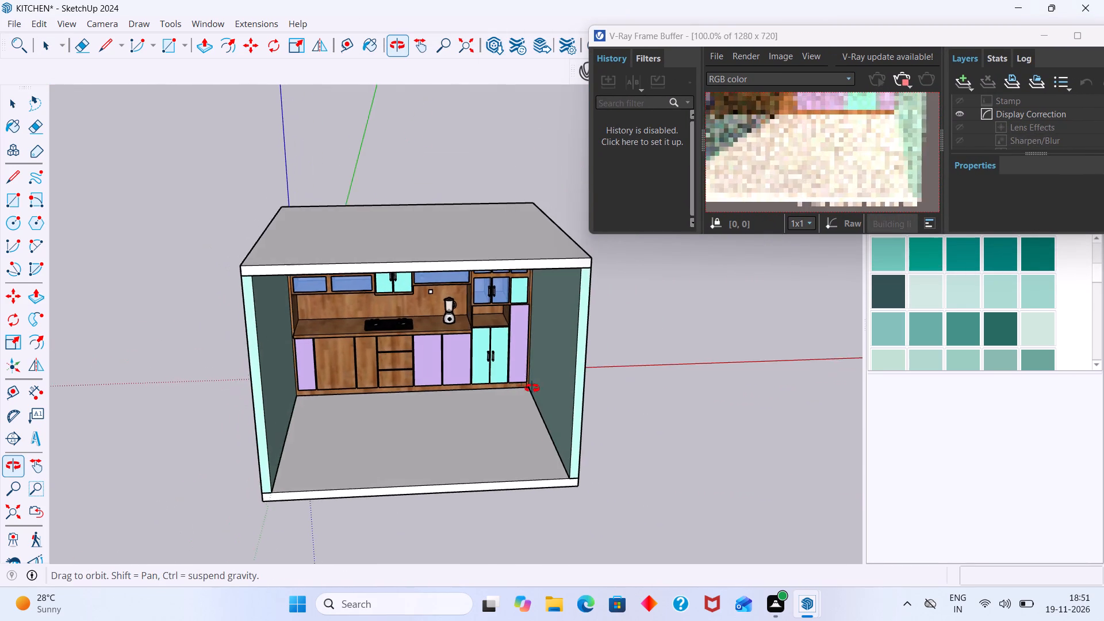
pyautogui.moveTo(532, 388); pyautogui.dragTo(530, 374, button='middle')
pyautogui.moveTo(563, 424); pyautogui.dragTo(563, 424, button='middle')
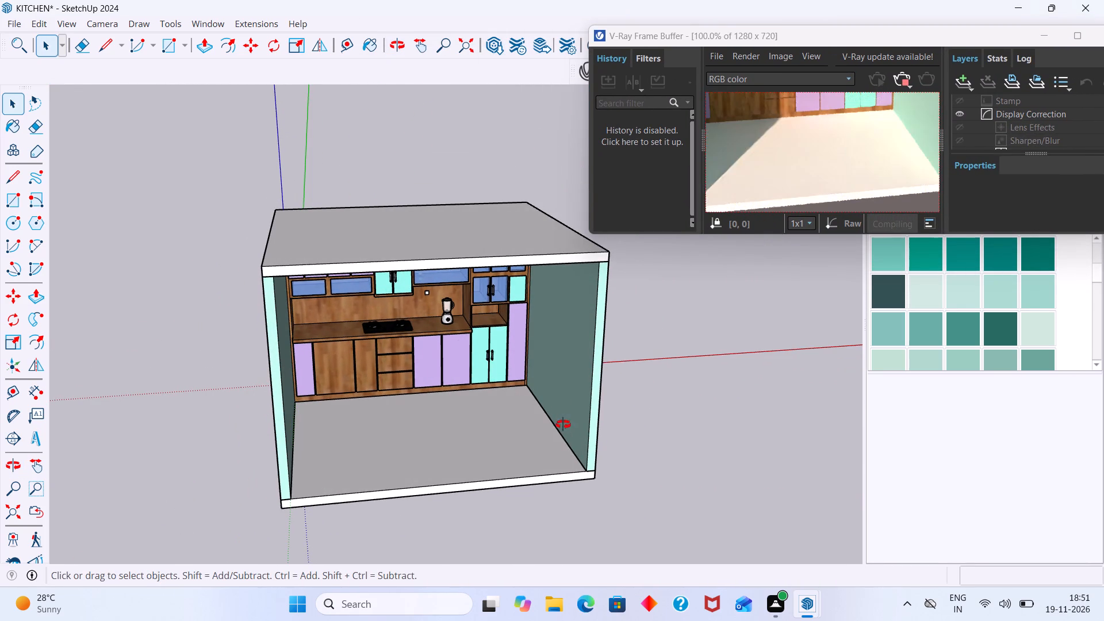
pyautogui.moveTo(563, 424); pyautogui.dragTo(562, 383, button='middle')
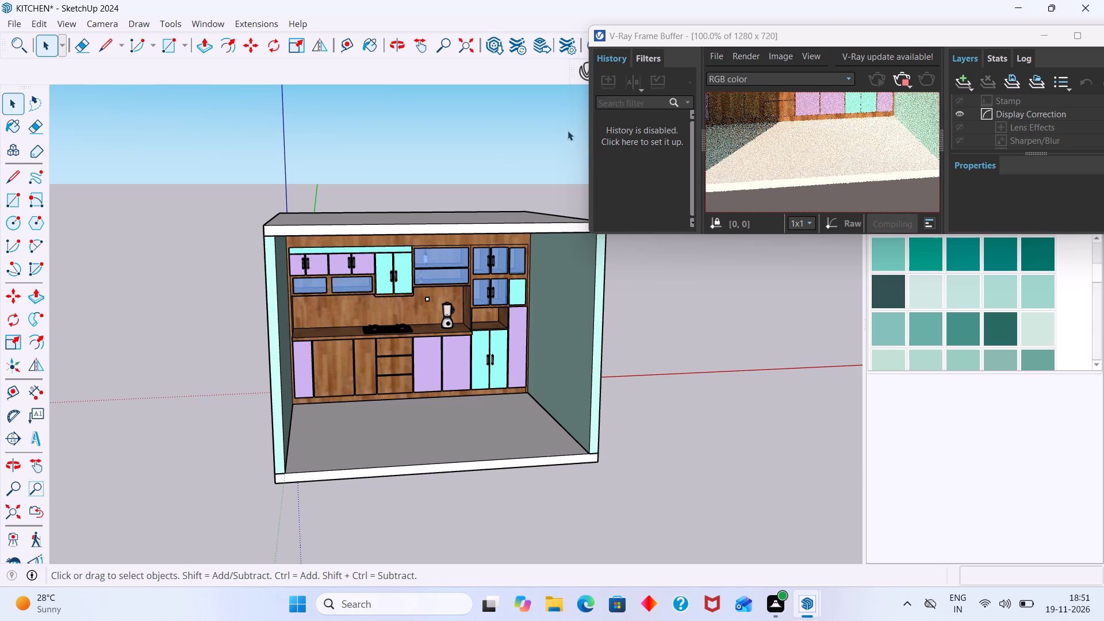
# Create a new Generic material in the V-Ray Asset Editor.
pyautogui.moveTo(653, 39); pyautogui.dragTo(707, 158)
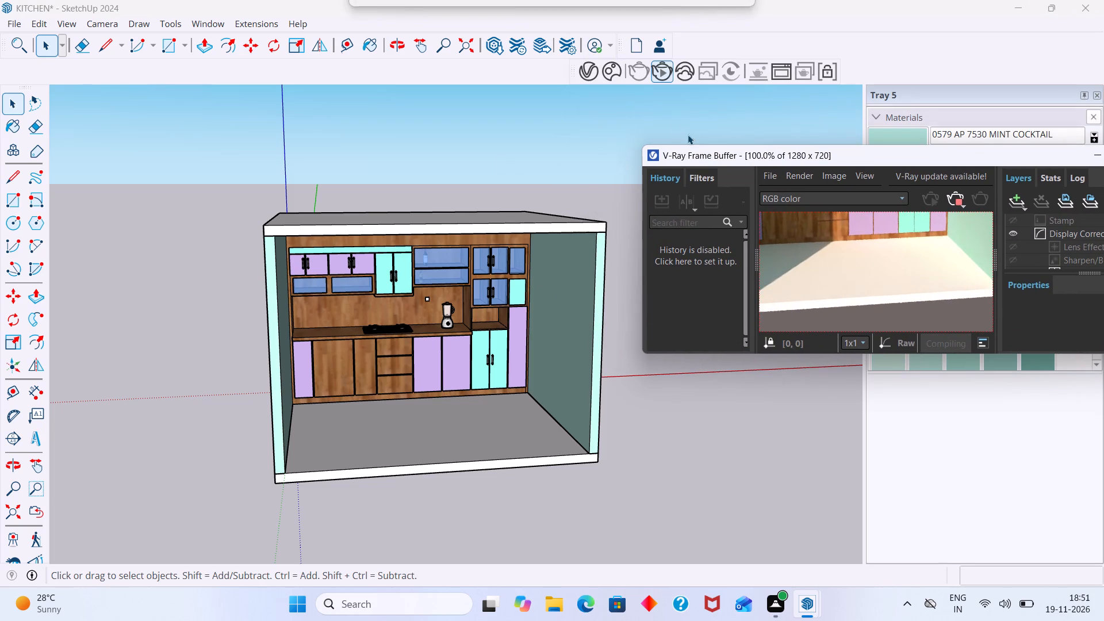
pyautogui.click(596, 72)
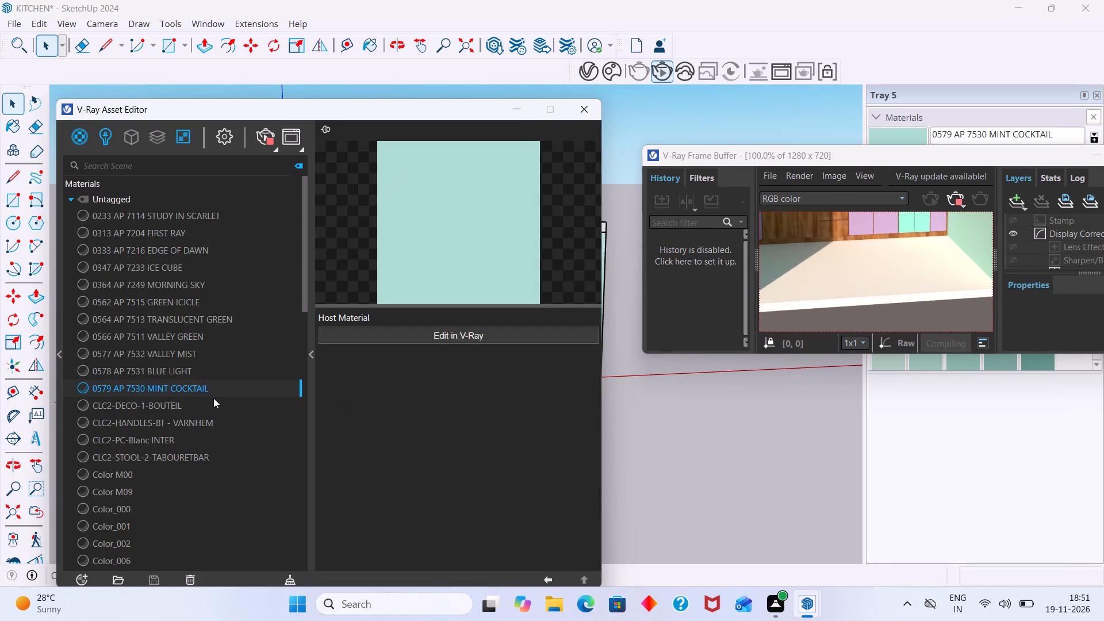
pyautogui.rightClick(81, 143)
pyautogui.click(103, 164)
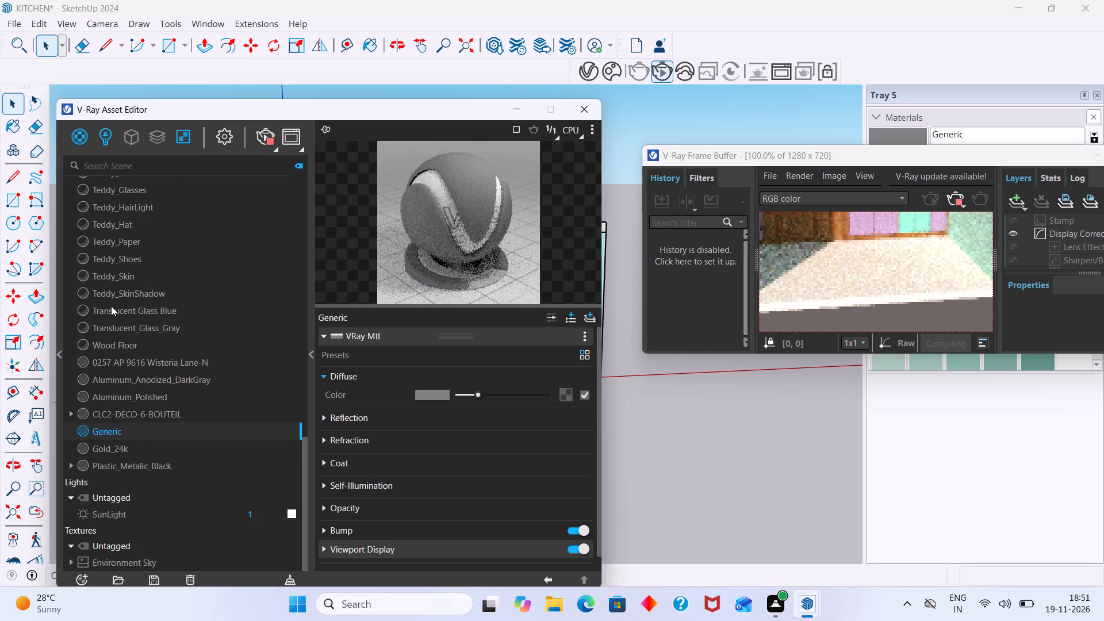
# Rename the new Generic material as "tiles and grouting".
pyautogui.click(135, 433)
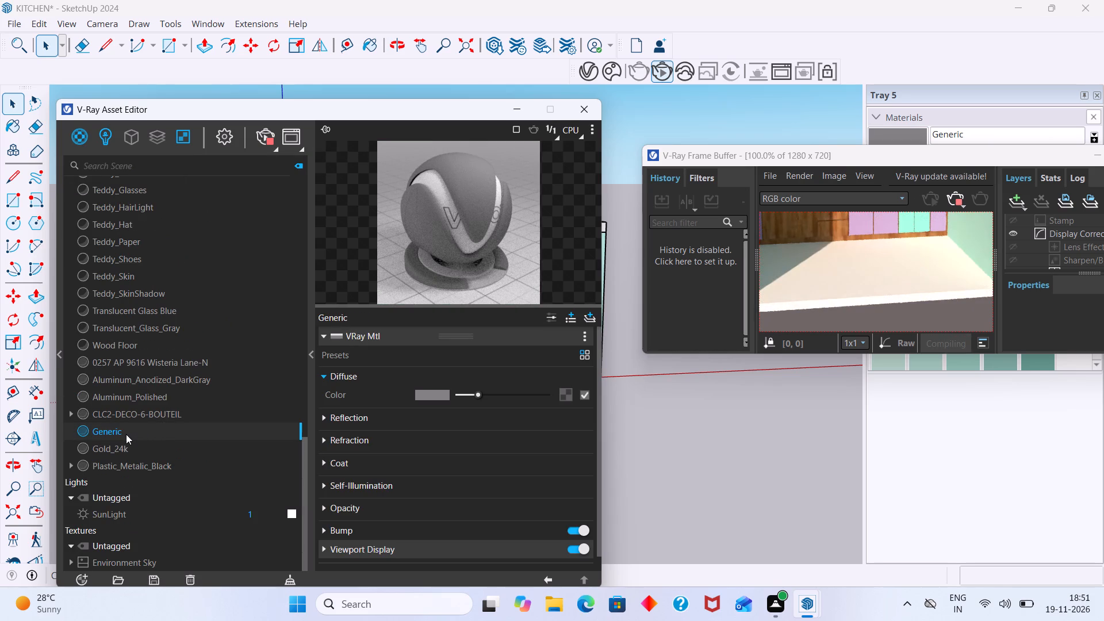
pyautogui.doubleClick(134, 430)
pyautogui.press('BackSpace')
pyautogui.press('BackSpace')
pyautogui.press('BackSpace')
pyautogui.press('BackSpace')
pyautogui.press('BackSpace')
pyautogui.press('BackSpace')
pyautogui.press('BackSpace')
pyautogui.press('BackSpace')
pyautogui.press('BackSpace')
pyautogui.press('BackSpace')
pyautogui.press('BackSpace')
pyautogui.press('BackSpace')
pyautogui.press('BackSpace')
pyautogui.press('BackSpace')
pyautogui.press('BackSpace')
pyautogui.press('BackSpace')
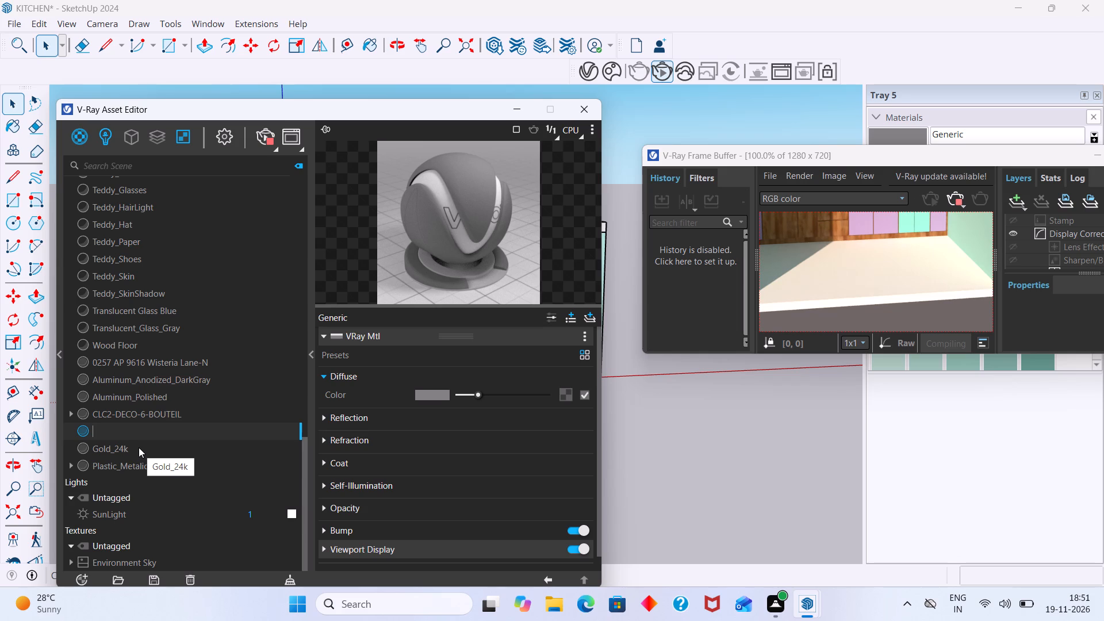
pyautogui.write('til')
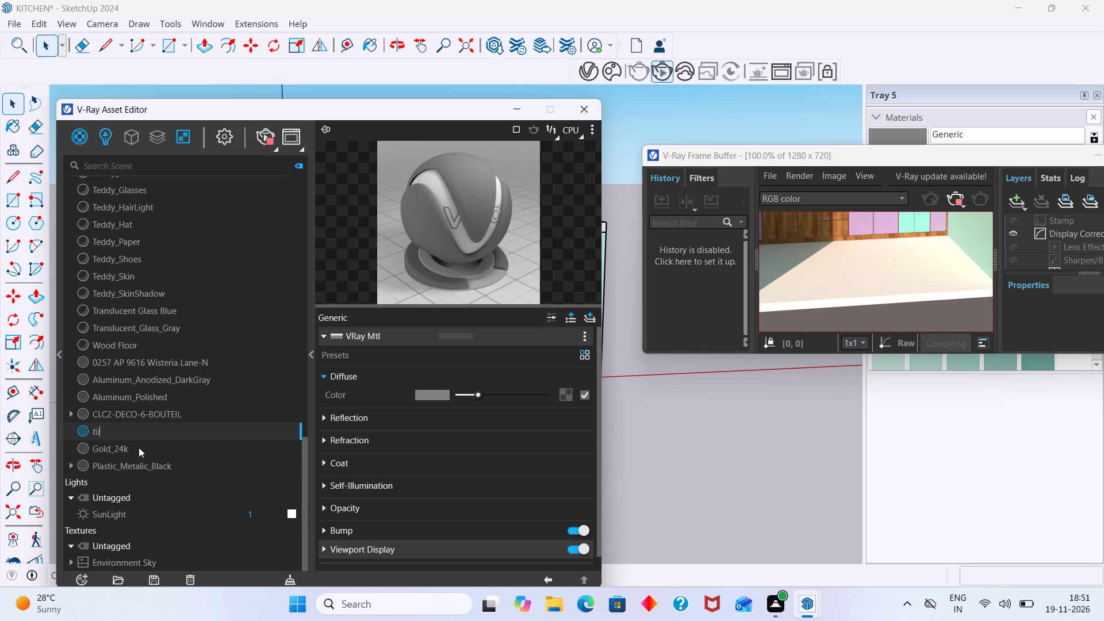
pyautogui.write('es')
pyautogui.press('space')
pyautogui.write('and')
pyautogui.press('space')
pyautogui.press('g')
pyautogui.press('r')
pyautogui.write('outing')
pyautogui.click(198, 438)
pyautogui.click(232, 415)
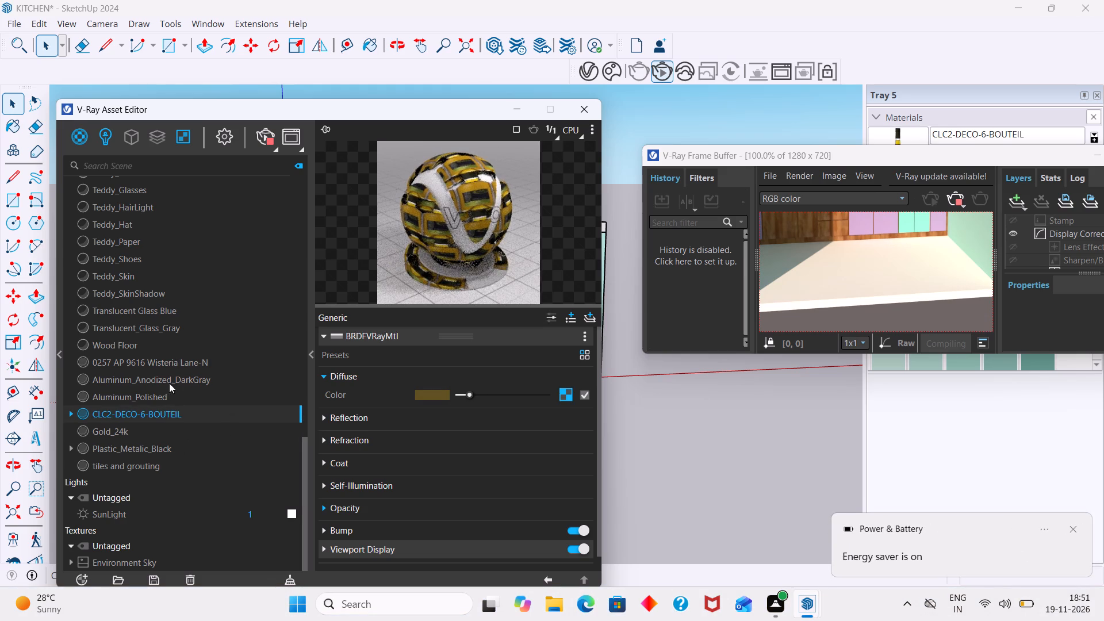
# Select the tiles and grouting material, bring the kitchen floor into view, and switch the material preview to Floor.
pyautogui.scroll(1, 156, 476)
pyautogui.scroll(-2, 160, 472)
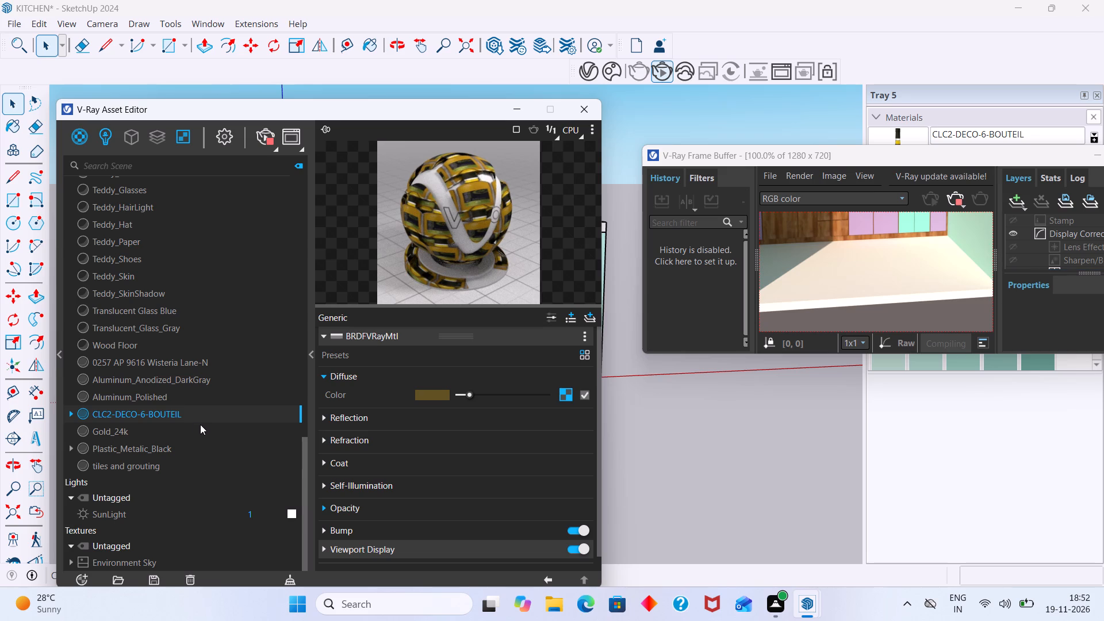
pyautogui.click(192, 471)
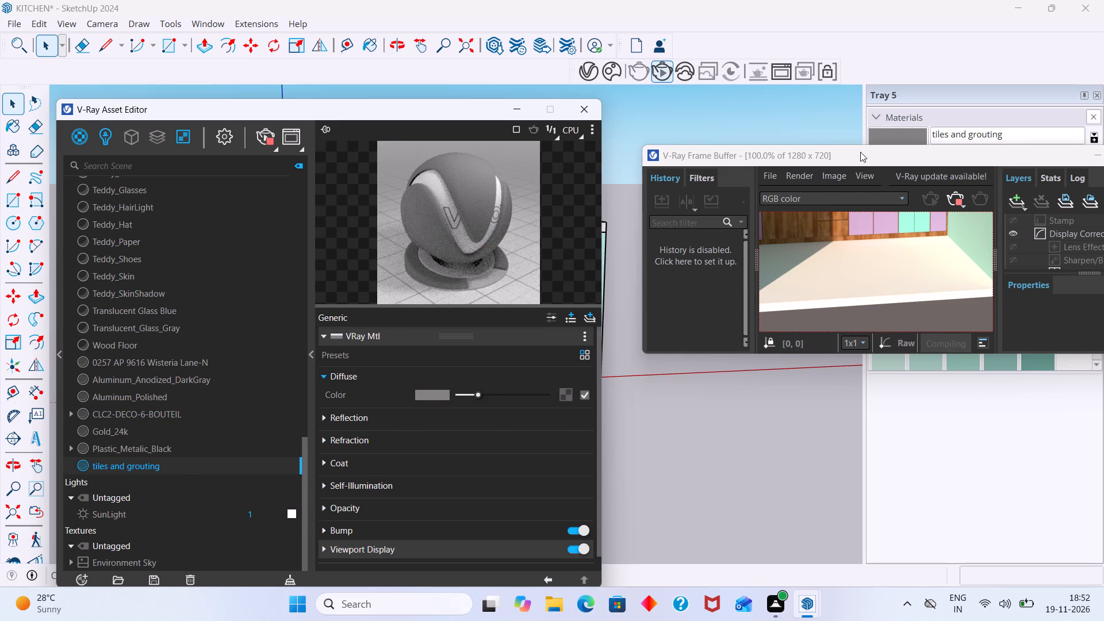
pyautogui.moveTo(860, 152); pyautogui.dragTo(538, 264)
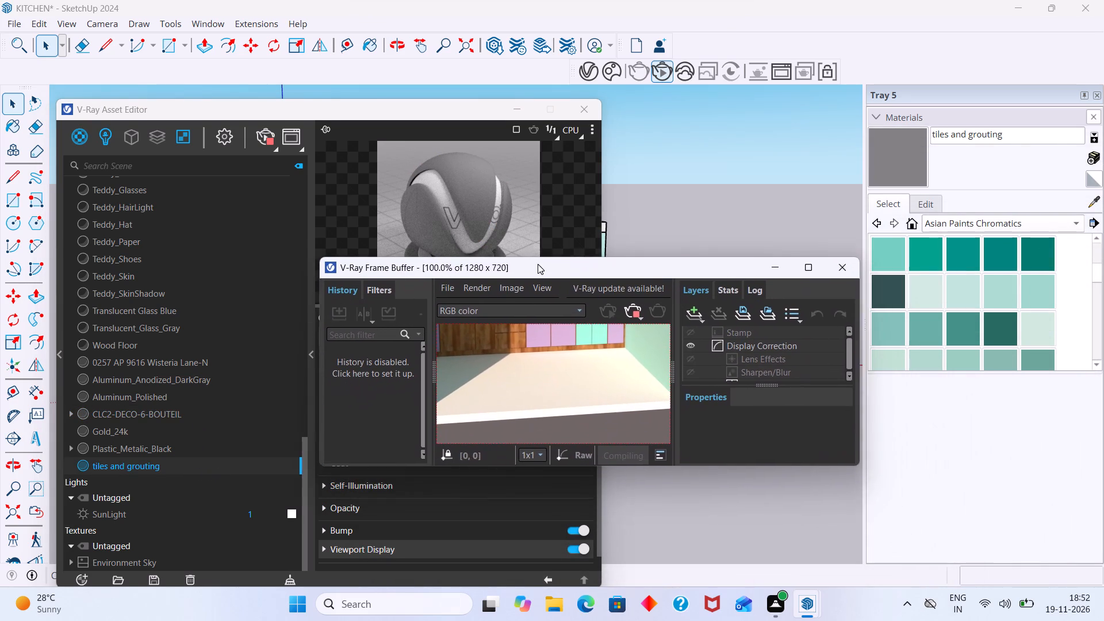
pyautogui.moveTo(538, 264); pyautogui.dragTo(386, 99)
pyautogui.scroll(-5, 739, 356)
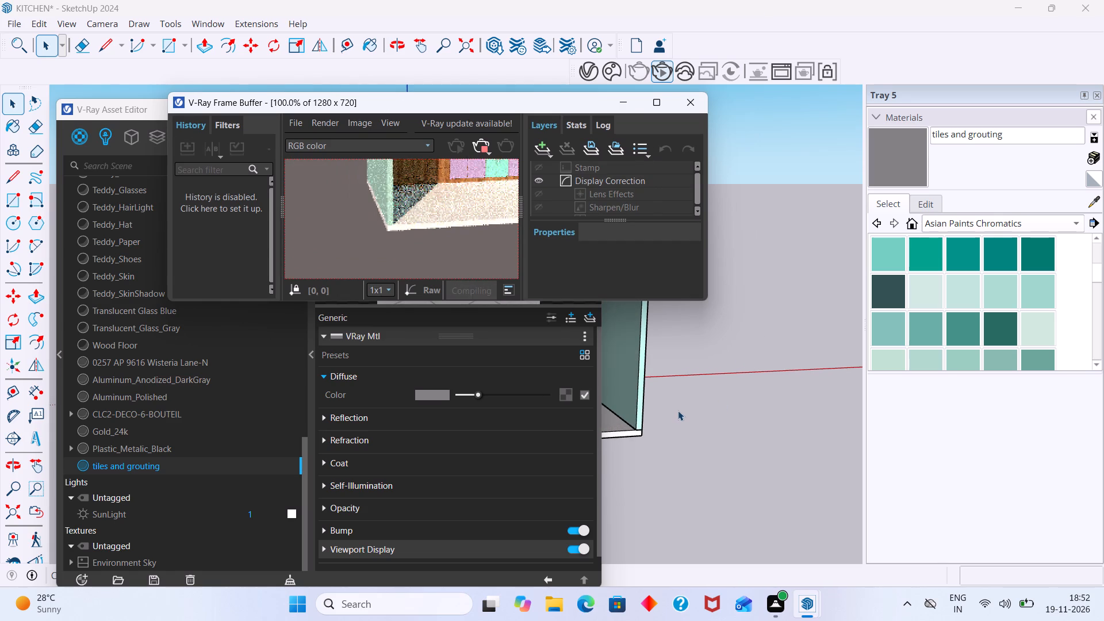
pyautogui.moveTo(678, 411); pyautogui.dragTo(799, 403, button='middle')
pyautogui.scroll(-3, 763, 413)
pyautogui.moveTo(749, 448); pyautogui.dragTo(812, 417, button='middle')
pyautogui.scroll(5, 730, 397)
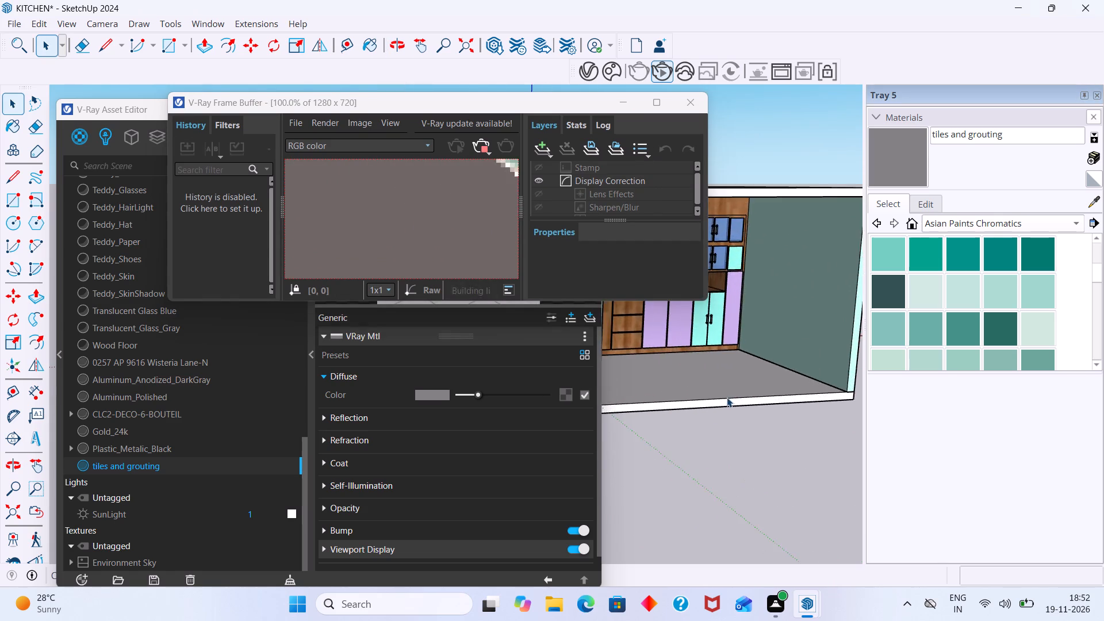
pyautogui.moveTo(726, 402); pyautogui.dragTo(737, 463, button='middle')
pyautogui.scroll(2, 687, 425)
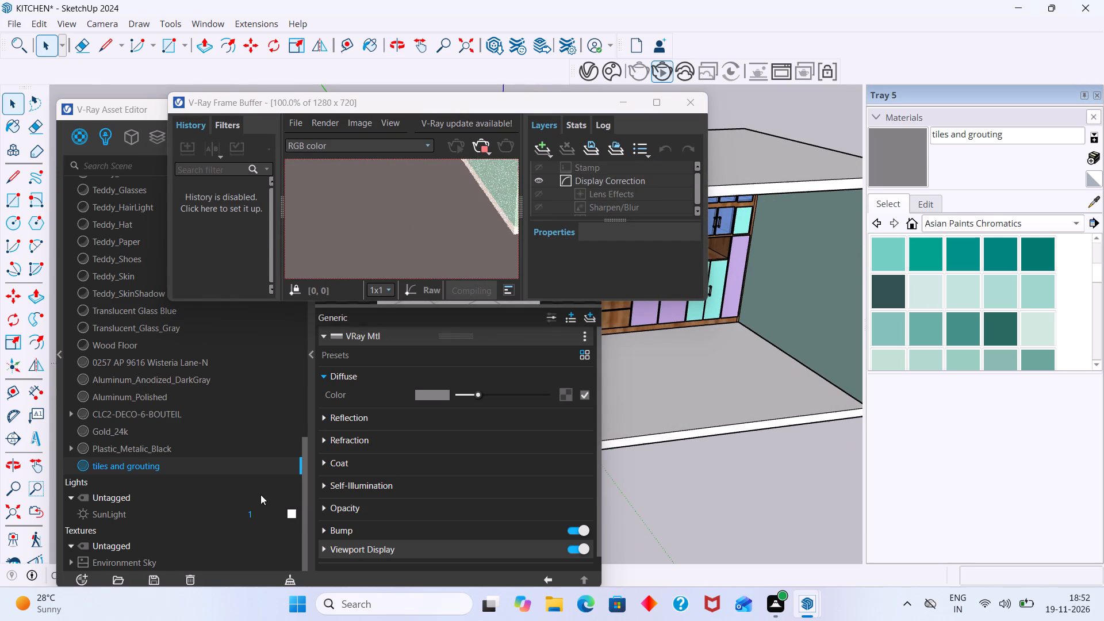
pyautogui.click(439, 396)
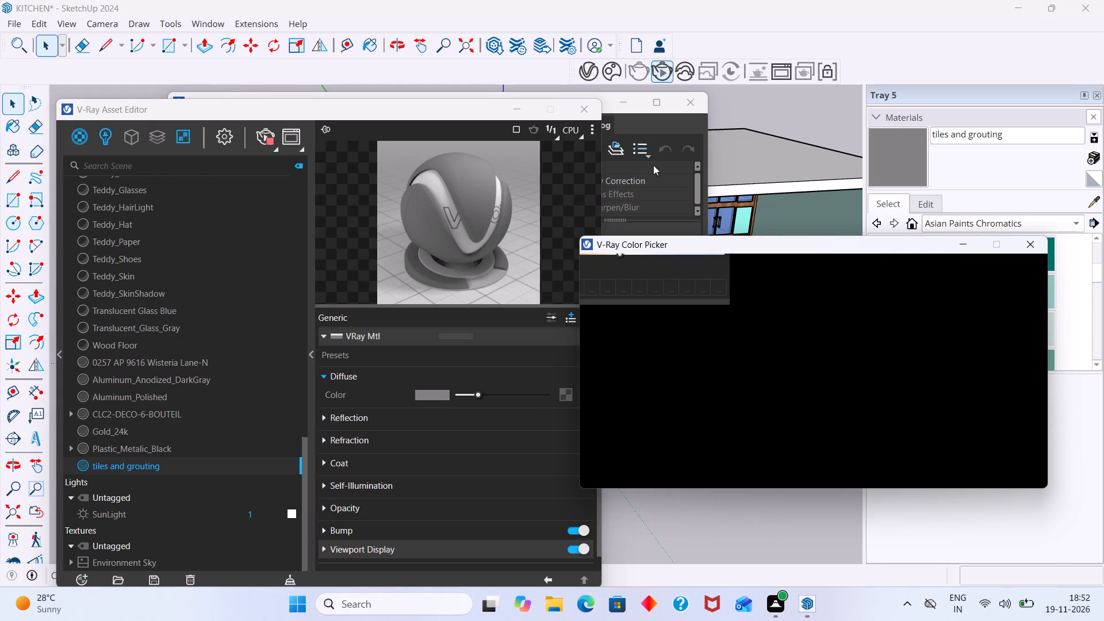
pyautogui.click(592, 128)
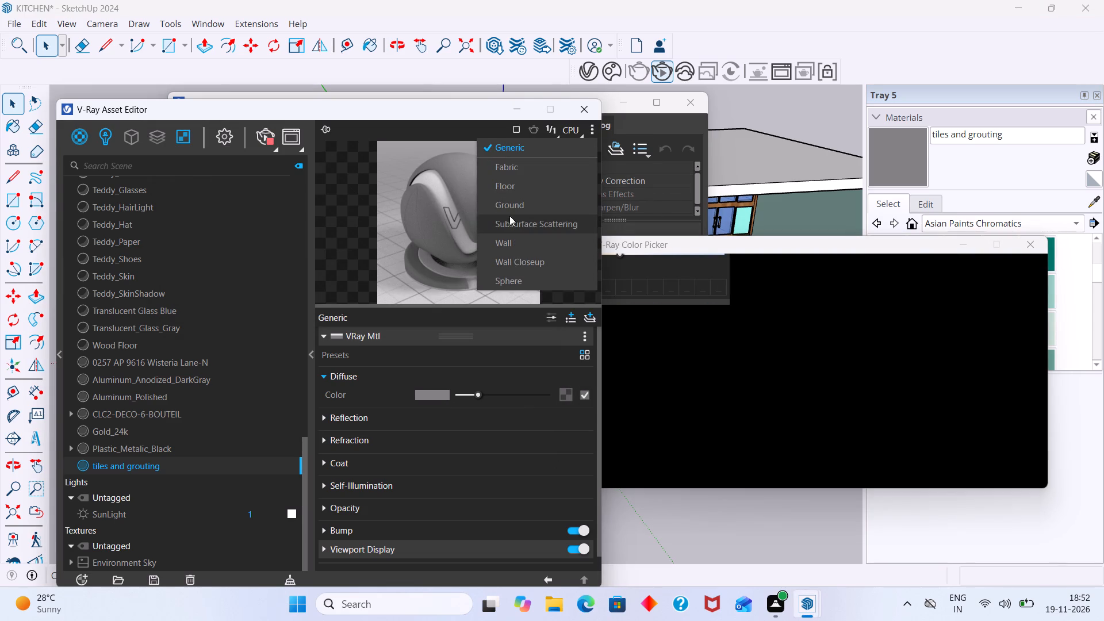
pyautogui.click(507, 194)
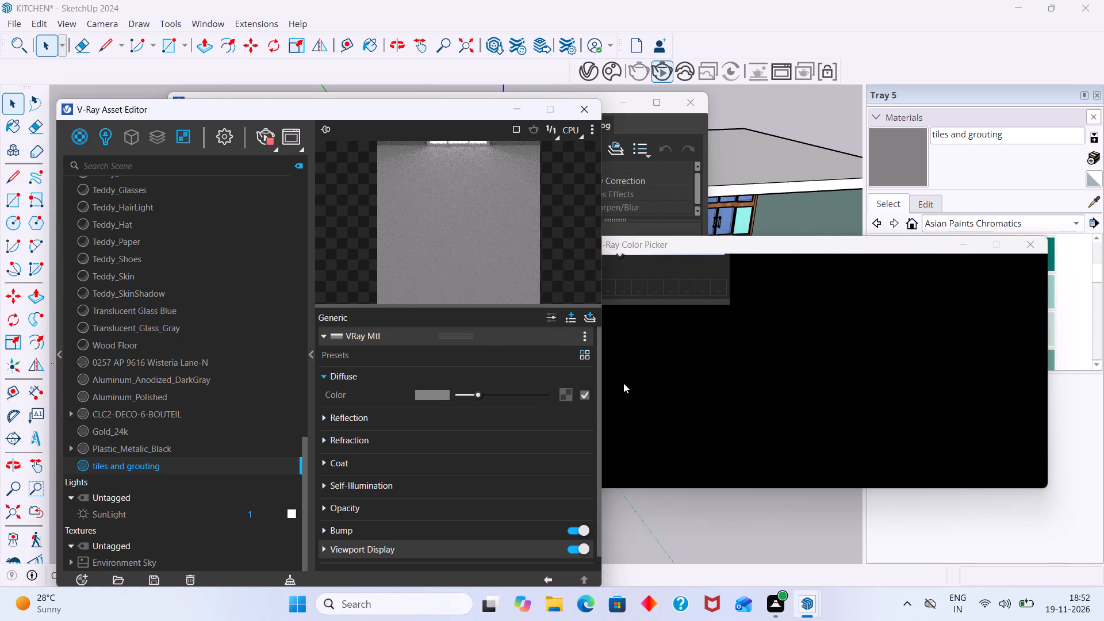
pyautogui.moveTo(775, 250); pyautogui.dragTo(829, 386)
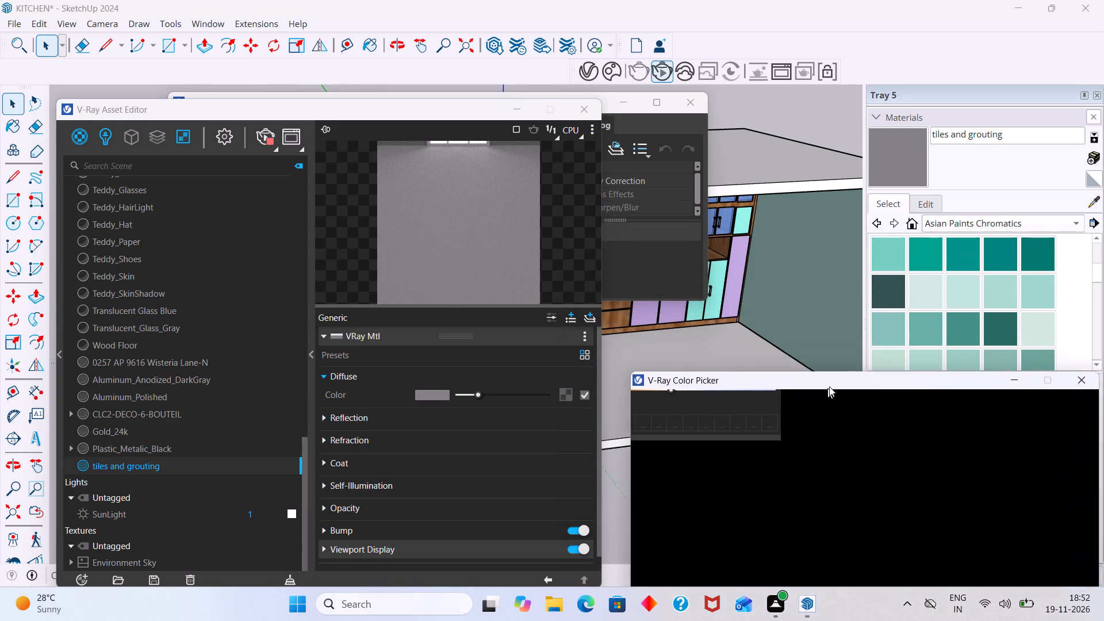
pyautogui.moveTo(829, 386); pyautogui.dragTo(778, 304)
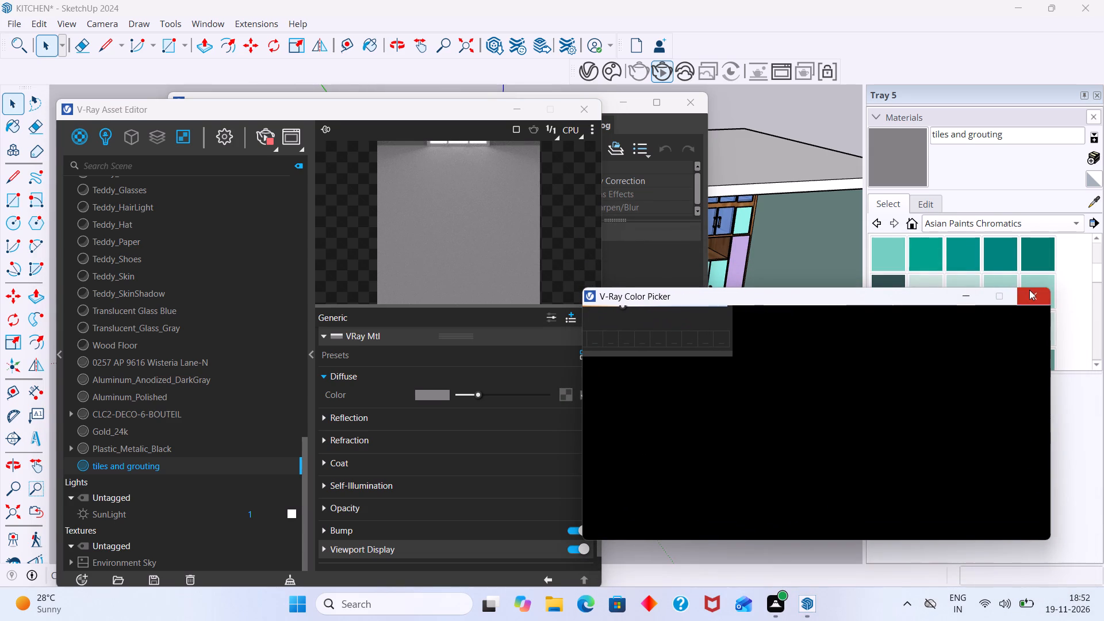
pyautogui.click(1029, 290)
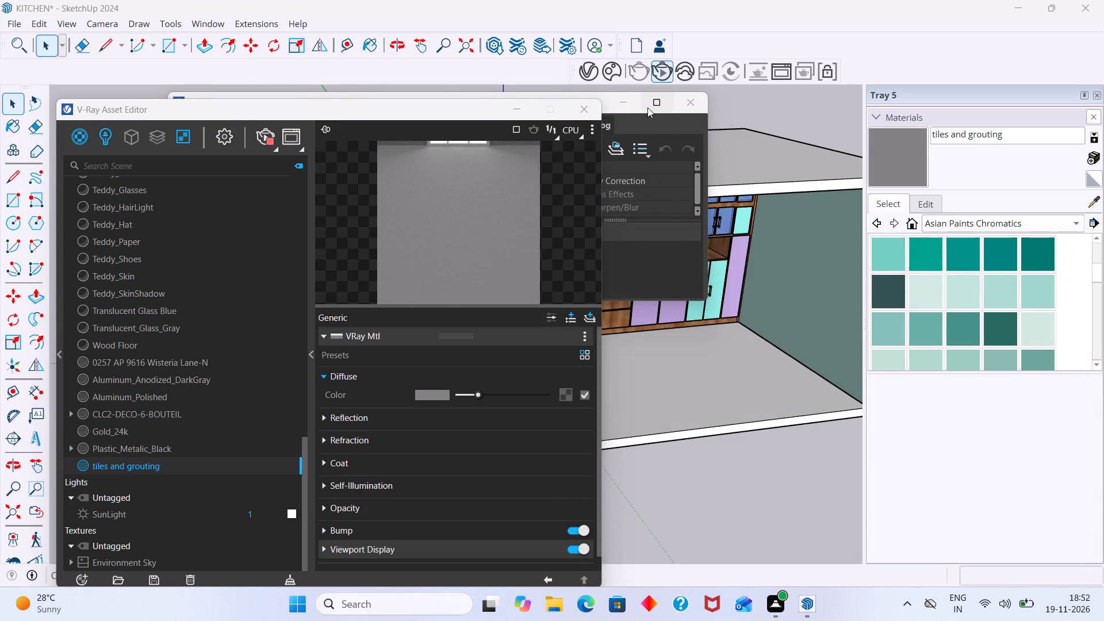
# Open the kitchen floor's group for editing and select the floor's top face.
pyautogui.moveTo(645, 107); pyautogui.dragTo(750, 125)
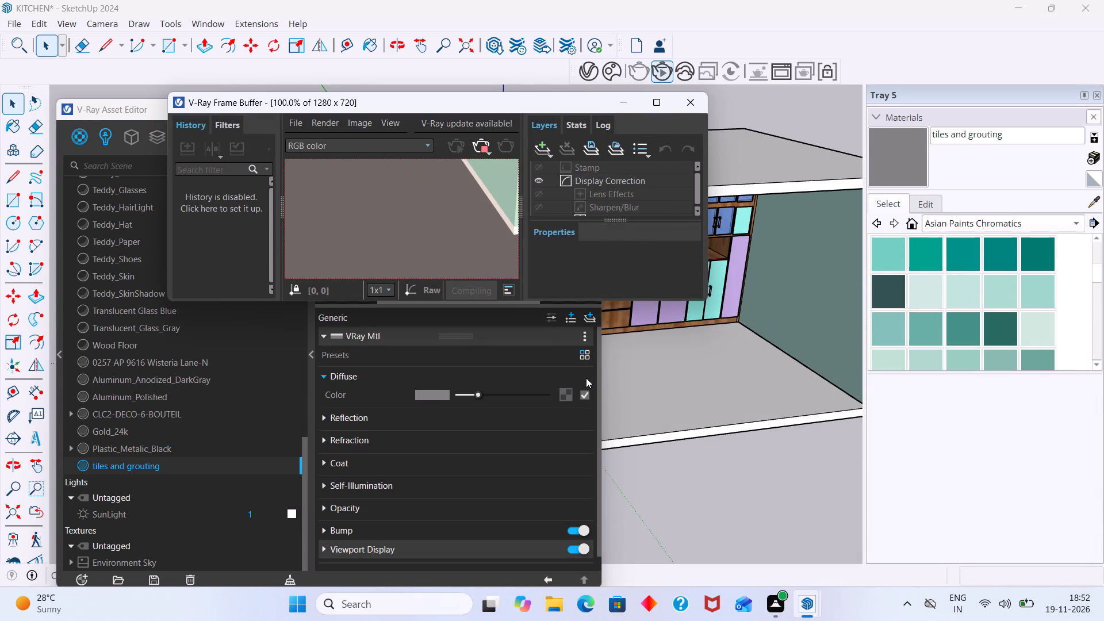
pyautogui.click(693, 397)
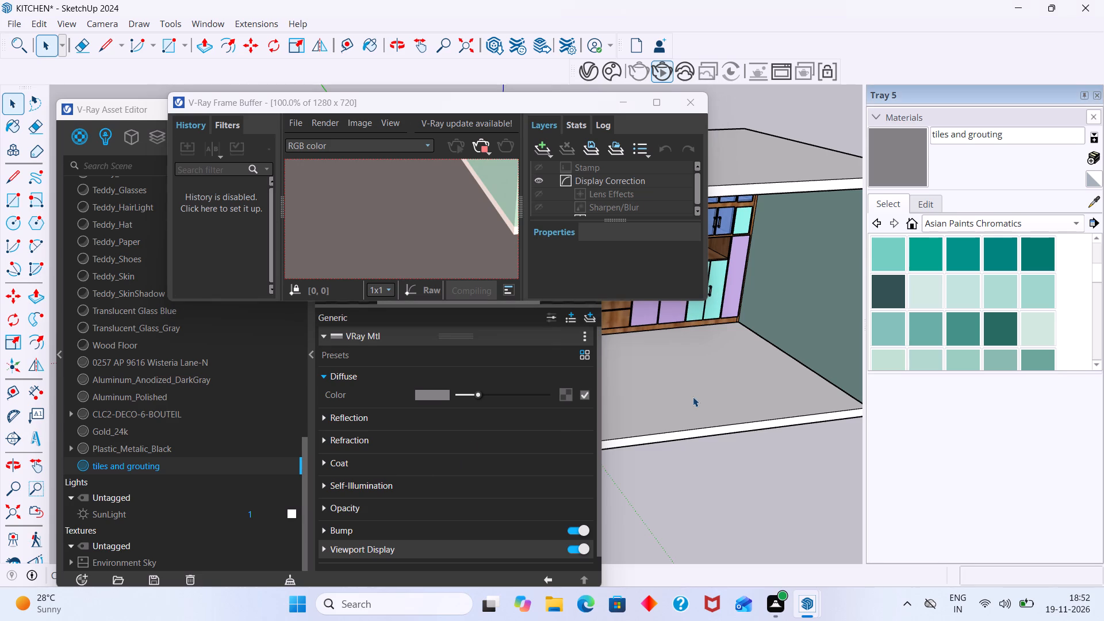
pyautogui.doubleClick(700, 397)
pyautogui.click(702, 401)
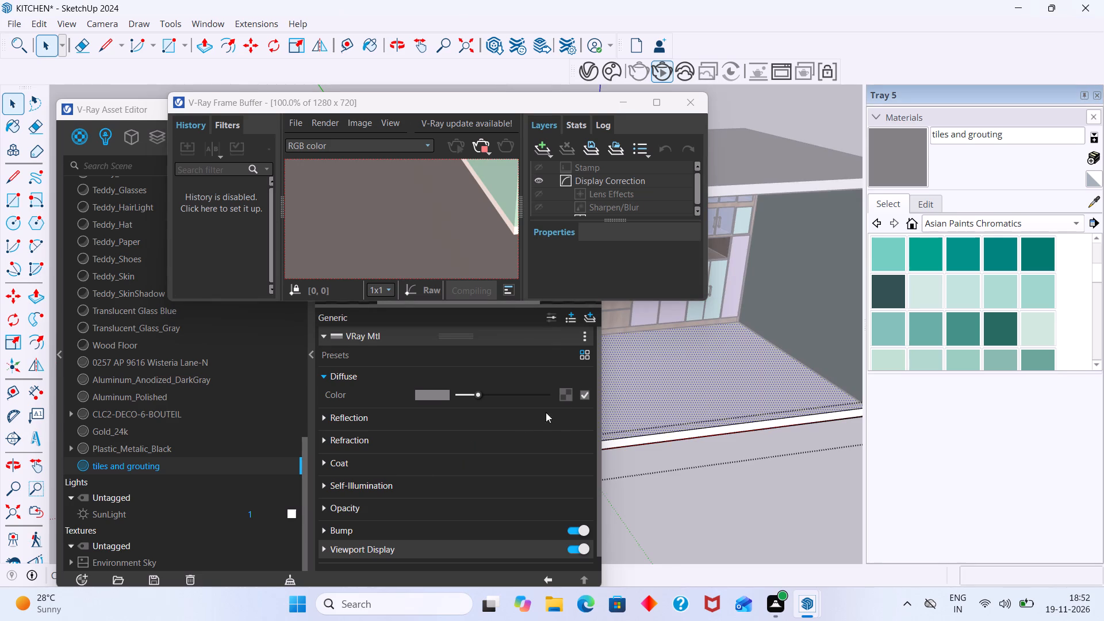
# Assign a Tiles texture to the diffuse colour of the tiles and grouting material.
pyautogui.click(563, 396)
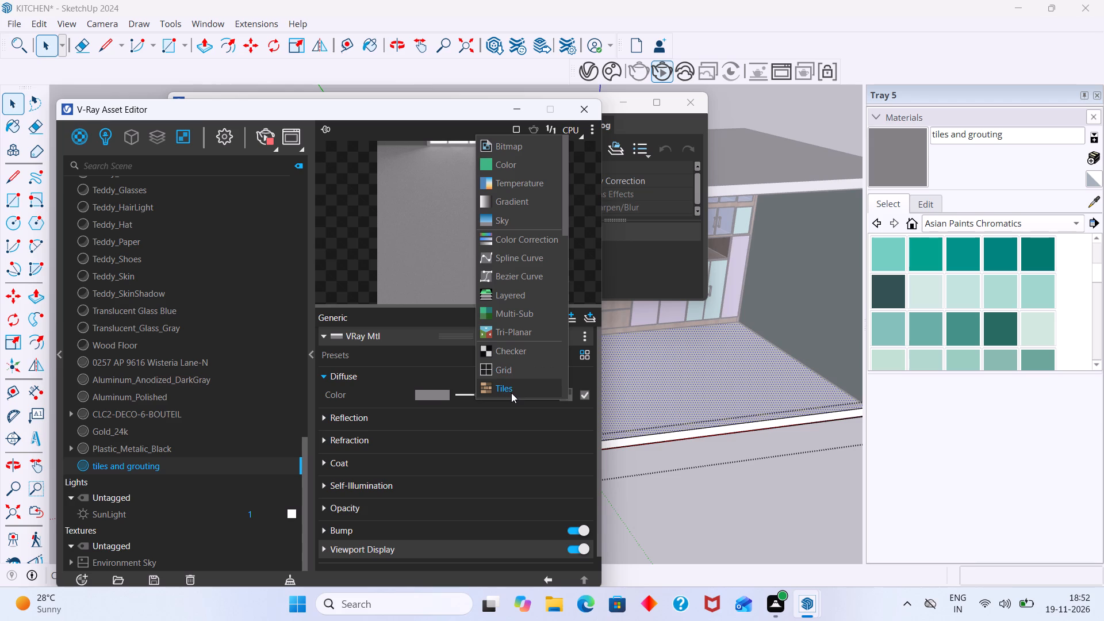
pyautogui.click(511, 393)
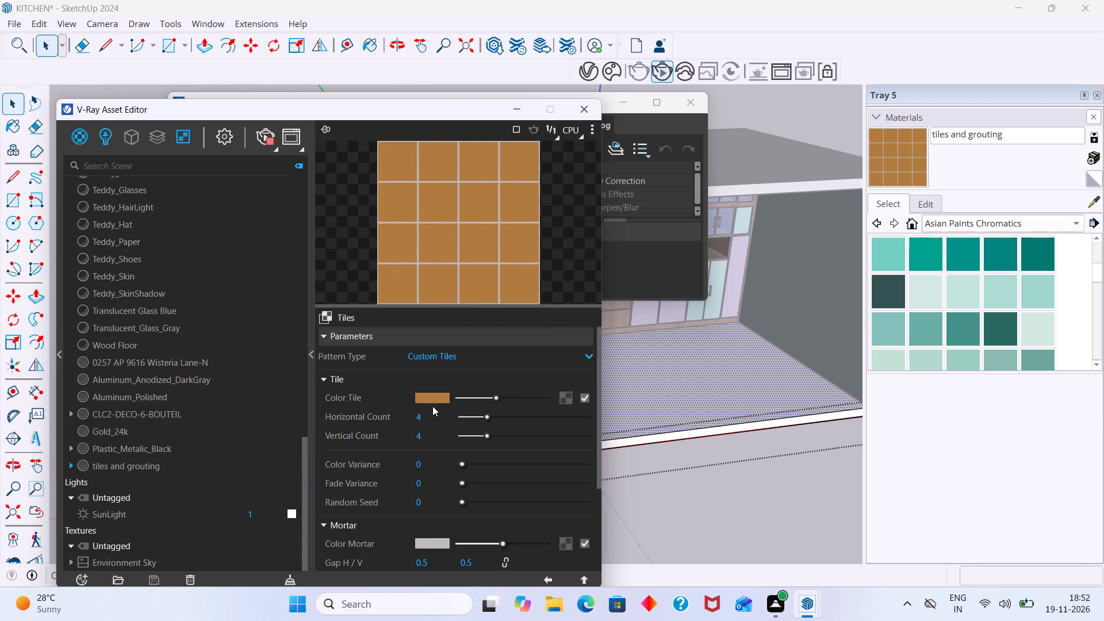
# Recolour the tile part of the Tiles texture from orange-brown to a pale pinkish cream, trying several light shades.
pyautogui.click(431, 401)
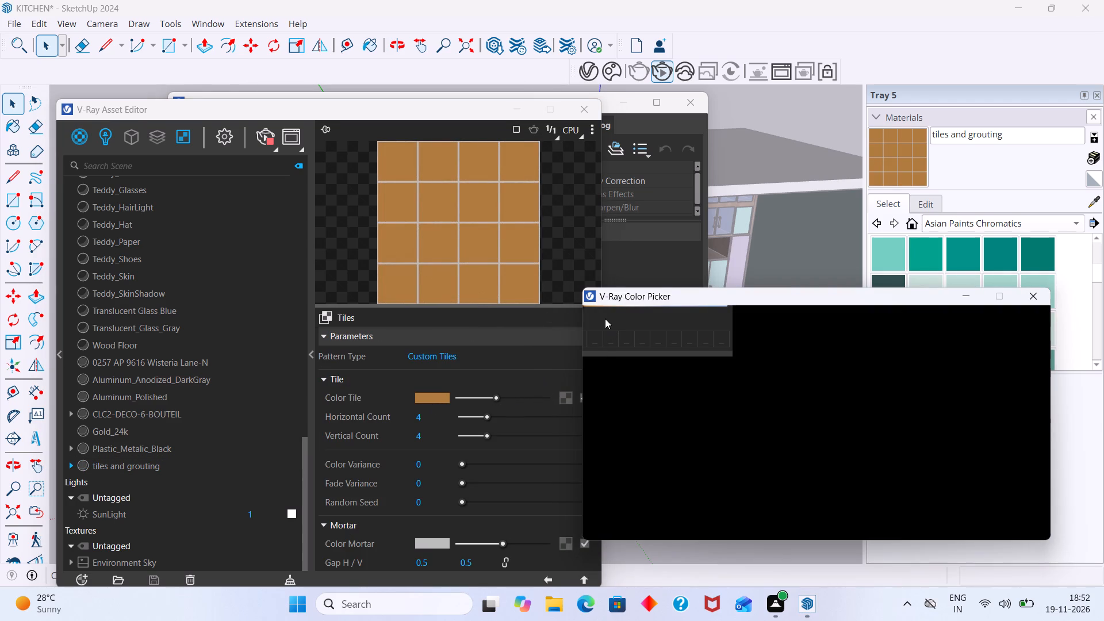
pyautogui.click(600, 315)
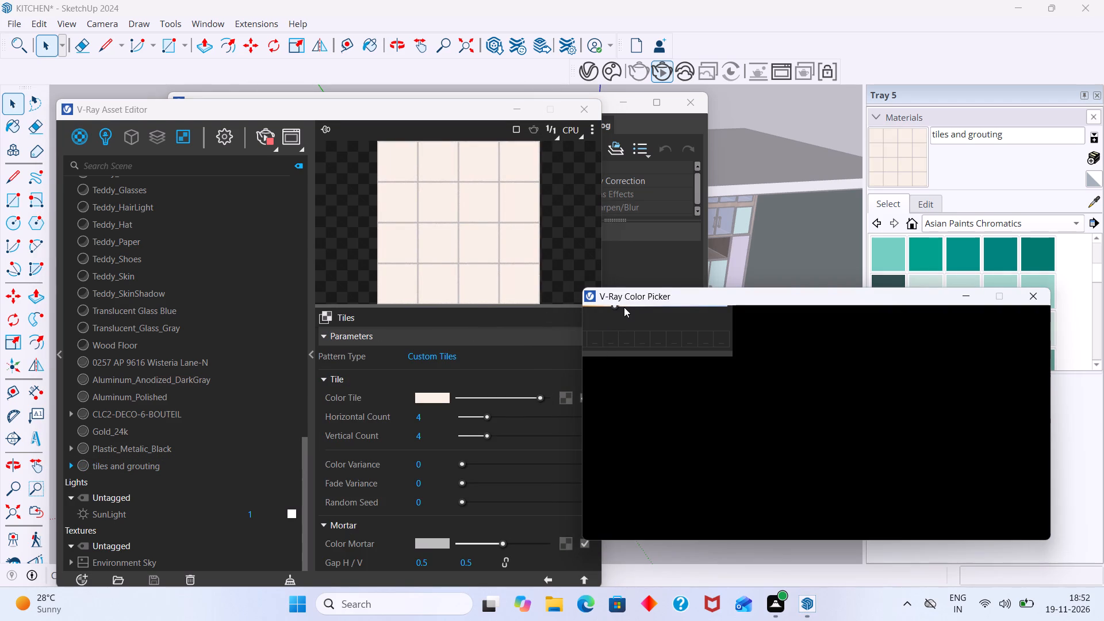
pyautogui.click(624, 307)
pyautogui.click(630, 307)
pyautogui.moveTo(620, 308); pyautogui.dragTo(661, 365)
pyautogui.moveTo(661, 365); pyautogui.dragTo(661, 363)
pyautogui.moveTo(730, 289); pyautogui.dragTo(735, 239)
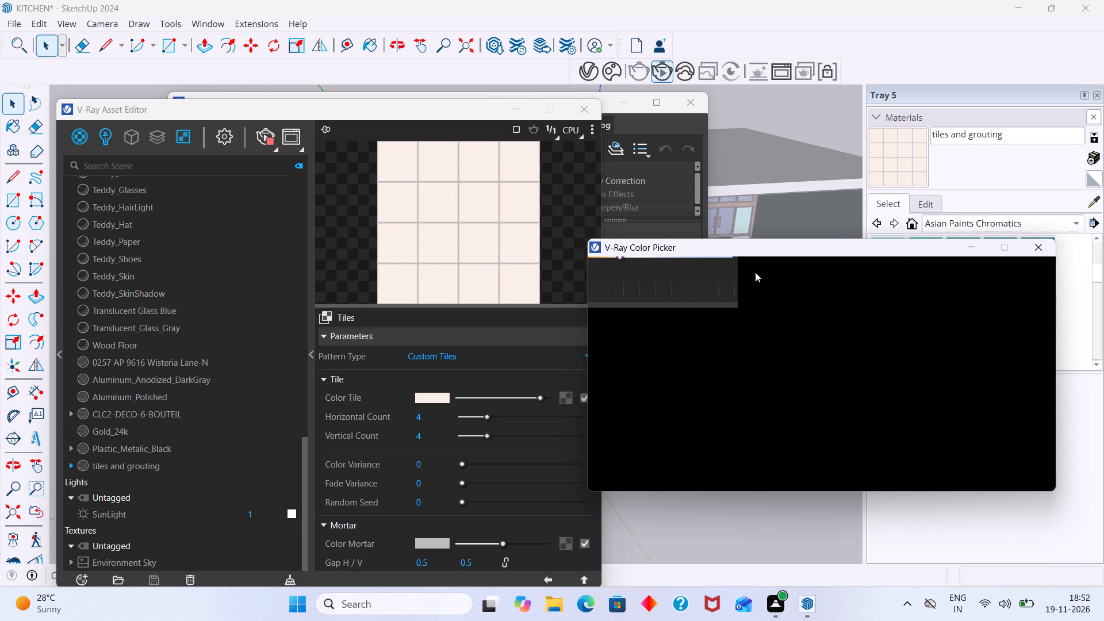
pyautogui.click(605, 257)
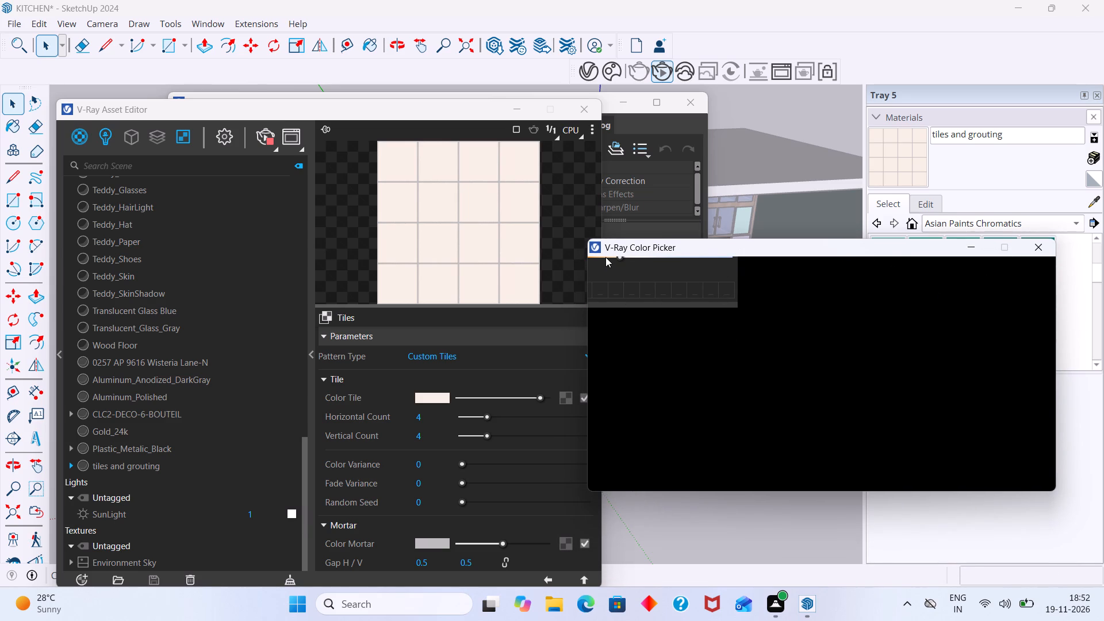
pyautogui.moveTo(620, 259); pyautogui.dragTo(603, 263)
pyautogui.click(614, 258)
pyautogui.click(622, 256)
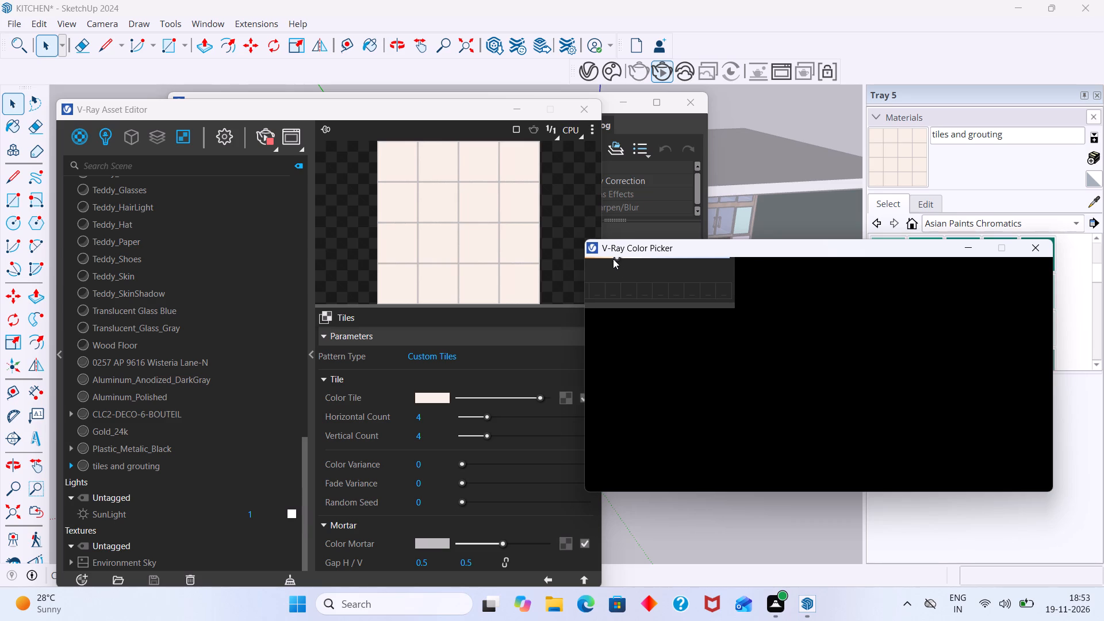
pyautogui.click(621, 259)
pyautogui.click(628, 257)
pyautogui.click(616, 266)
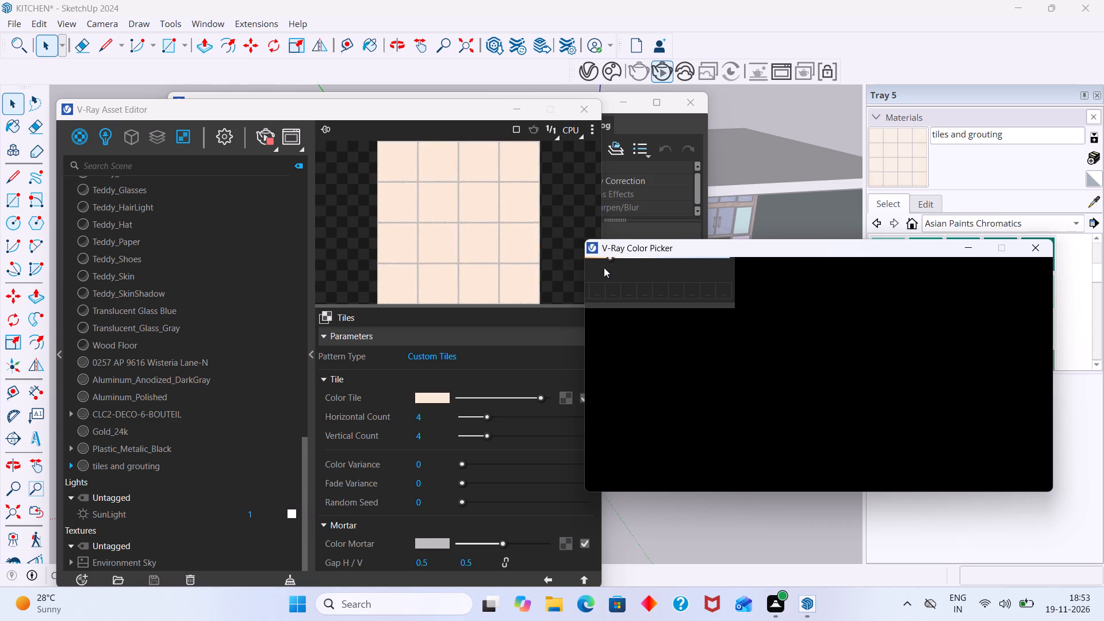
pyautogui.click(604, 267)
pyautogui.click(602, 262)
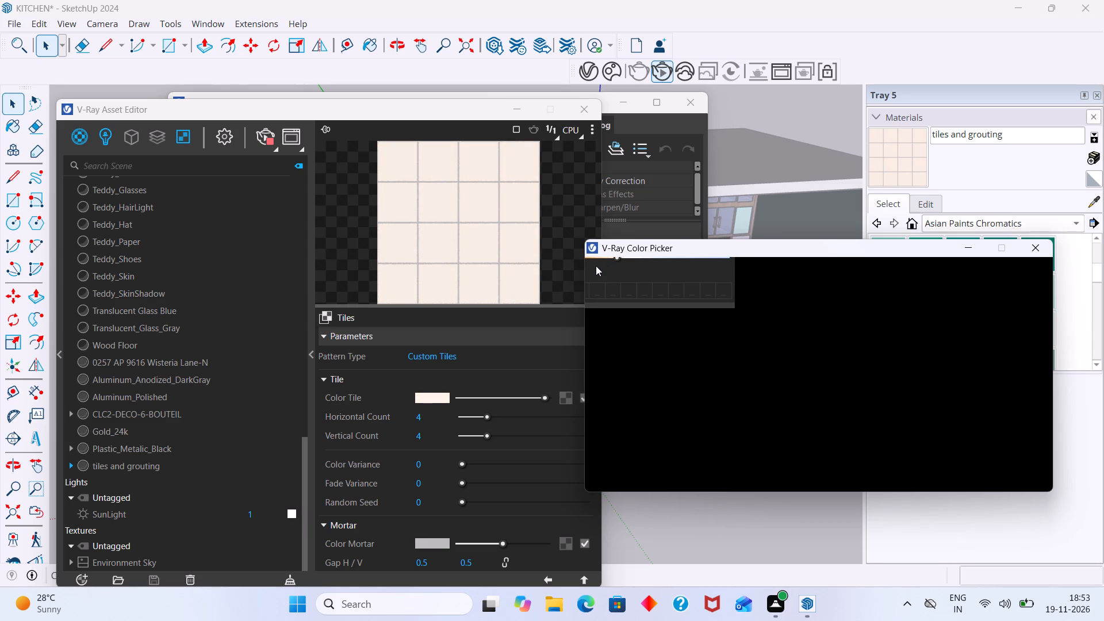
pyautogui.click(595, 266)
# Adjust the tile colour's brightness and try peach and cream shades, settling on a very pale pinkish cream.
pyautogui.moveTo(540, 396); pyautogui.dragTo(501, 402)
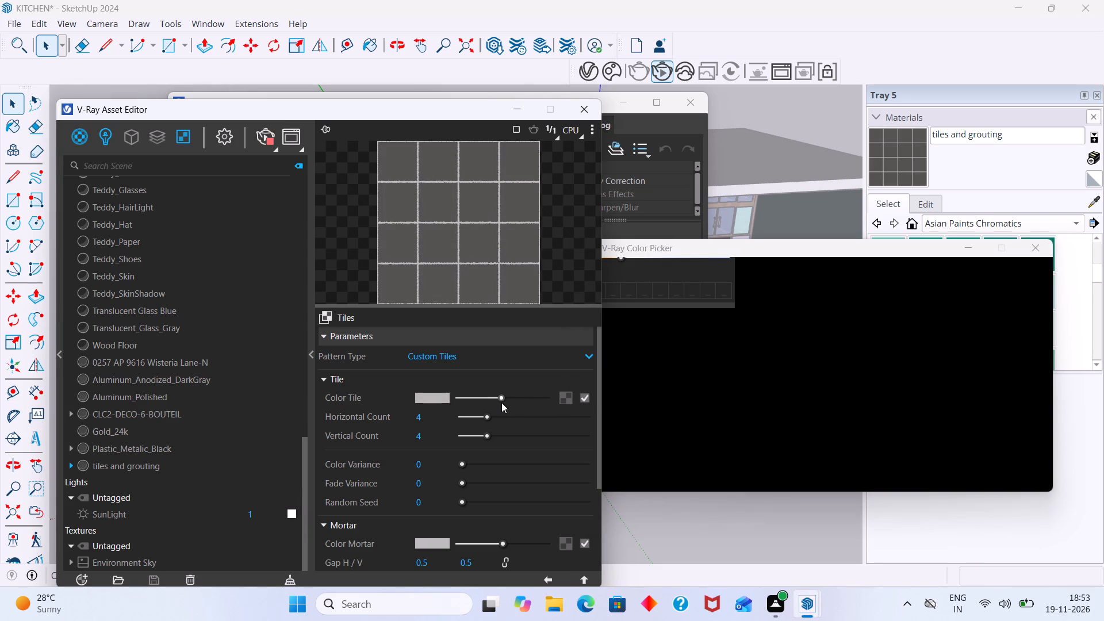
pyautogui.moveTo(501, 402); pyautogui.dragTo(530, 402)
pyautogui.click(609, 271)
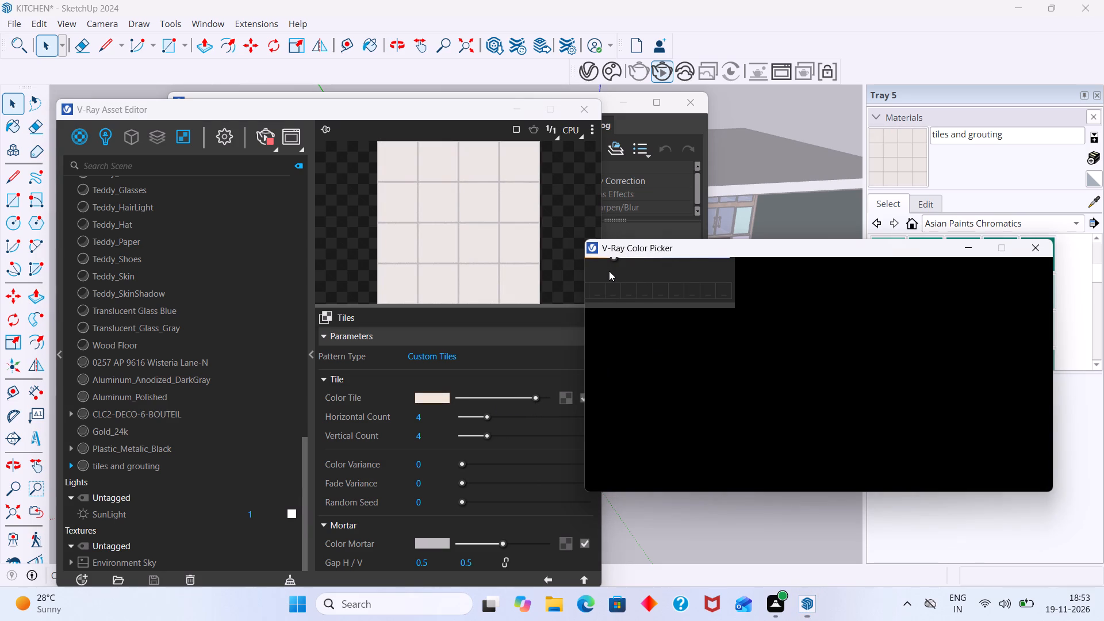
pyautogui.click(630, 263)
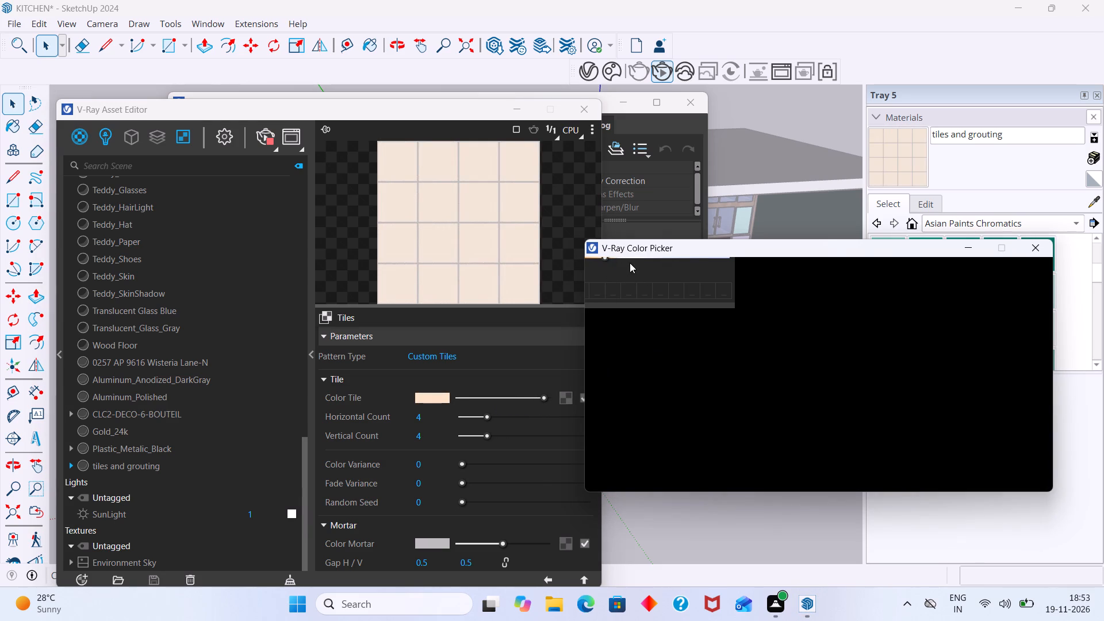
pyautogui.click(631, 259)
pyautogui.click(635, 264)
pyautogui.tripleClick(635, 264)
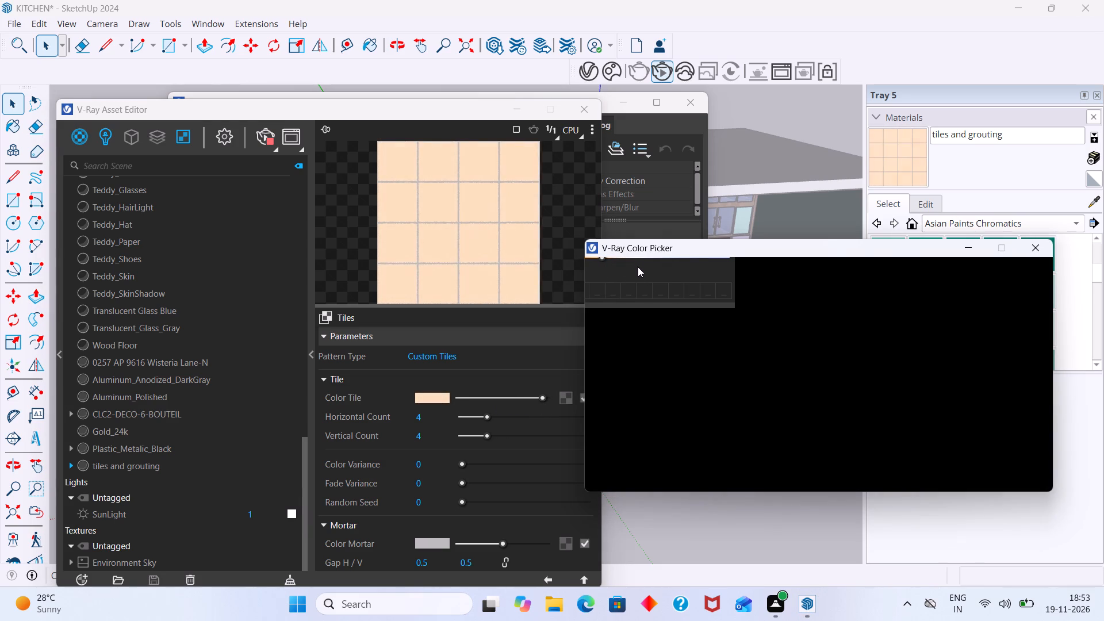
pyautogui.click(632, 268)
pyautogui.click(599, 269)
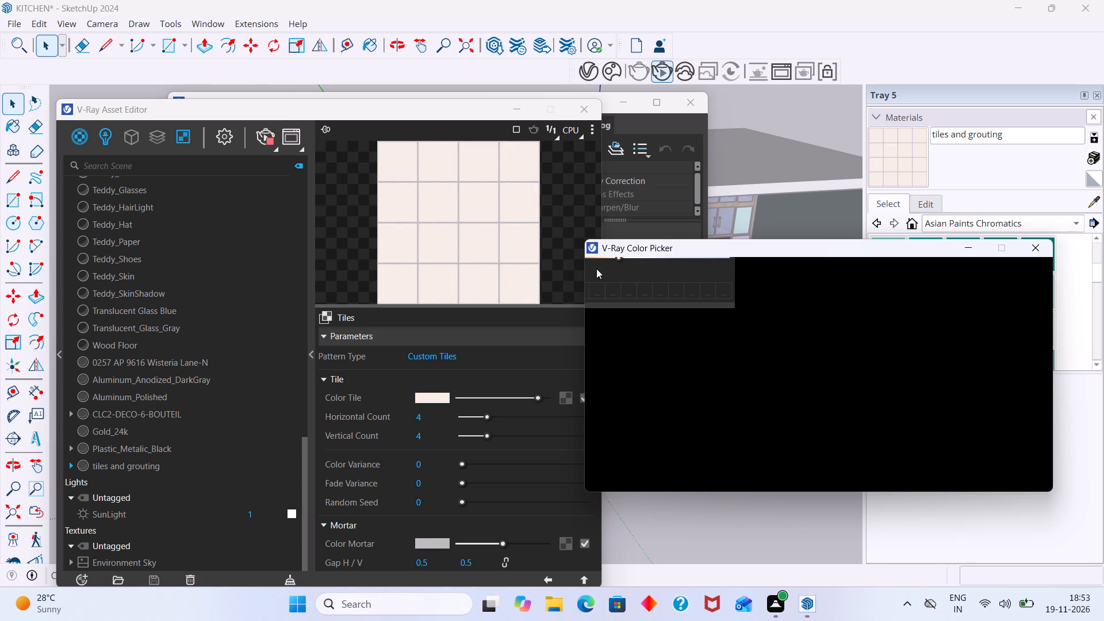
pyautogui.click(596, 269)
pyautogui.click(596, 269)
# Assign a Bitmap texture to the tile colour using the marble WhatsApp image from the Pictures folder.
pyautogui.click(563, 401)
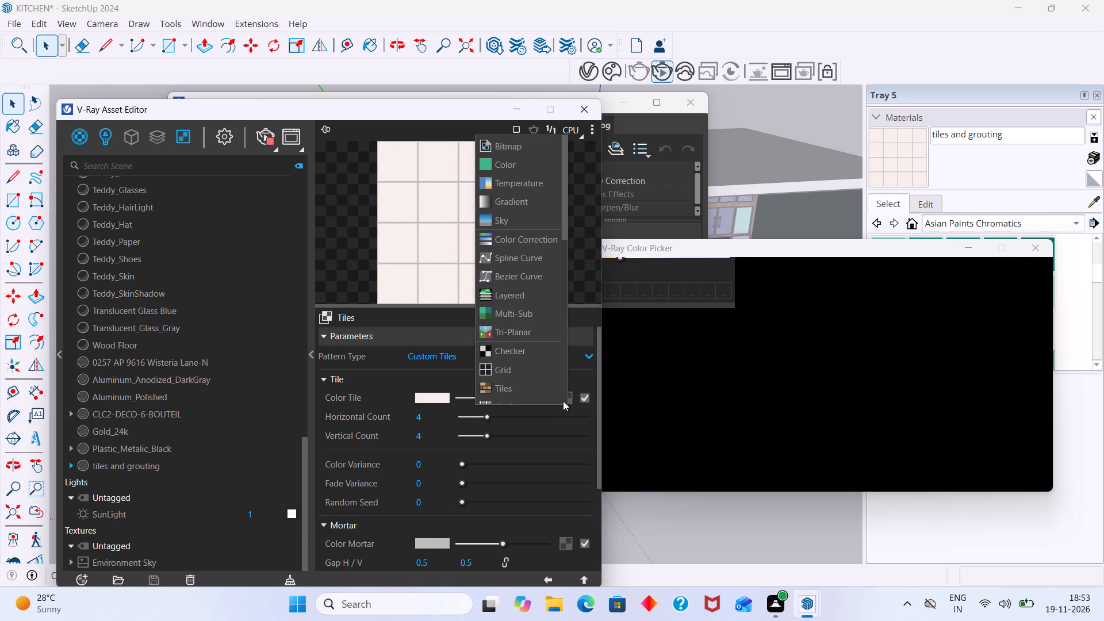
pyautogui.click(527, 149)
pyautogui.click(315, 255)
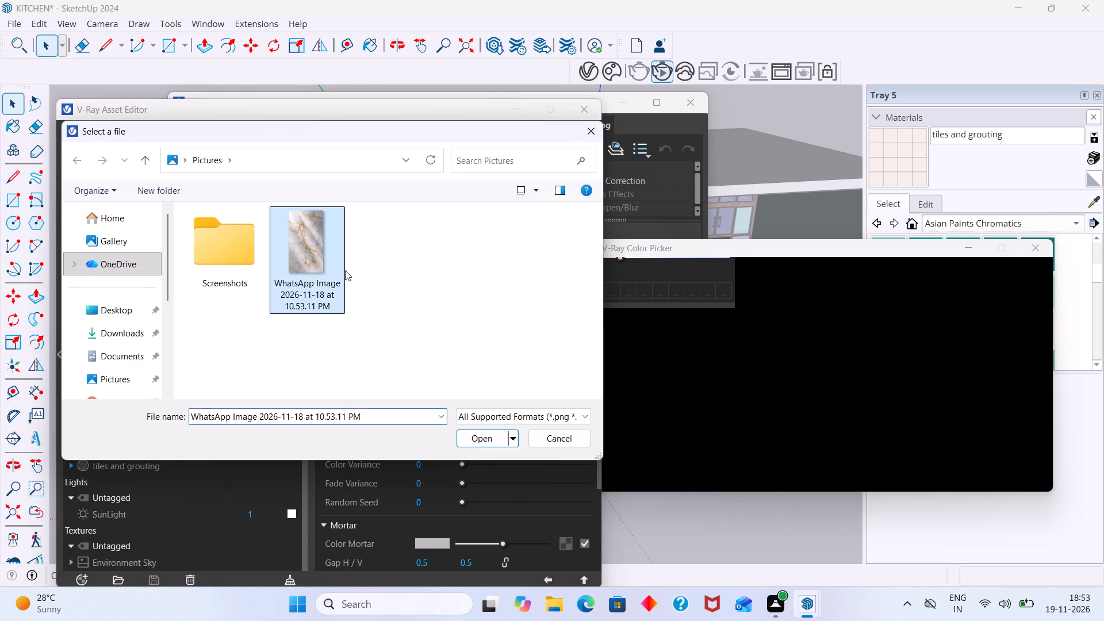
pyautogui.click(483, 442)
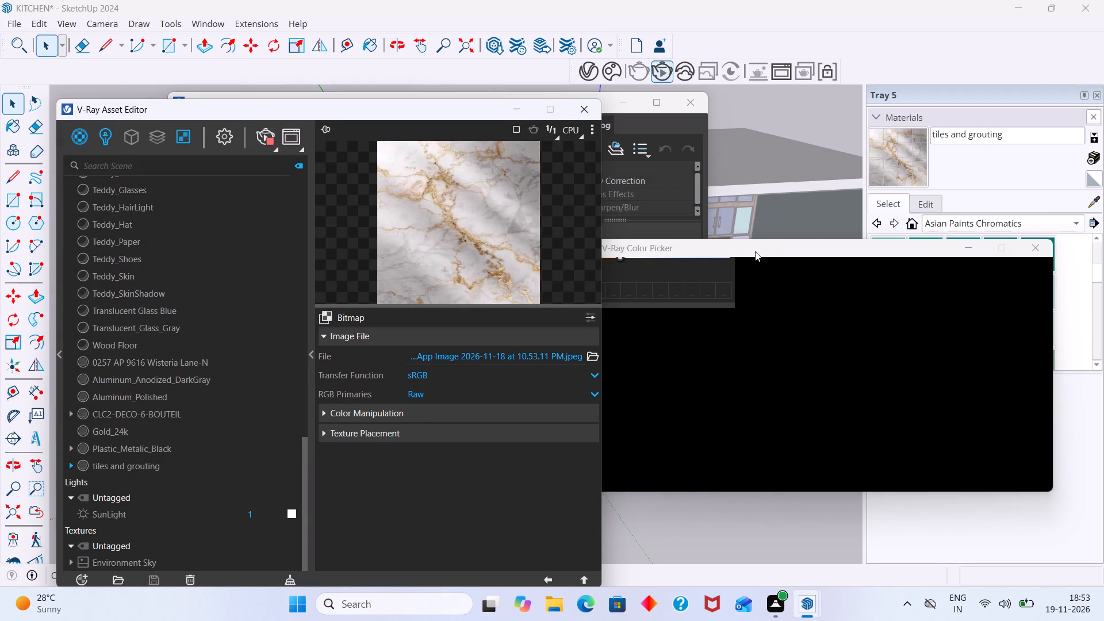
# Paint the kitchen floor's top face with the tiles and grouting material.
pyautogui.moveTo(772, 245); pyautogui.dragTo(751, 504)
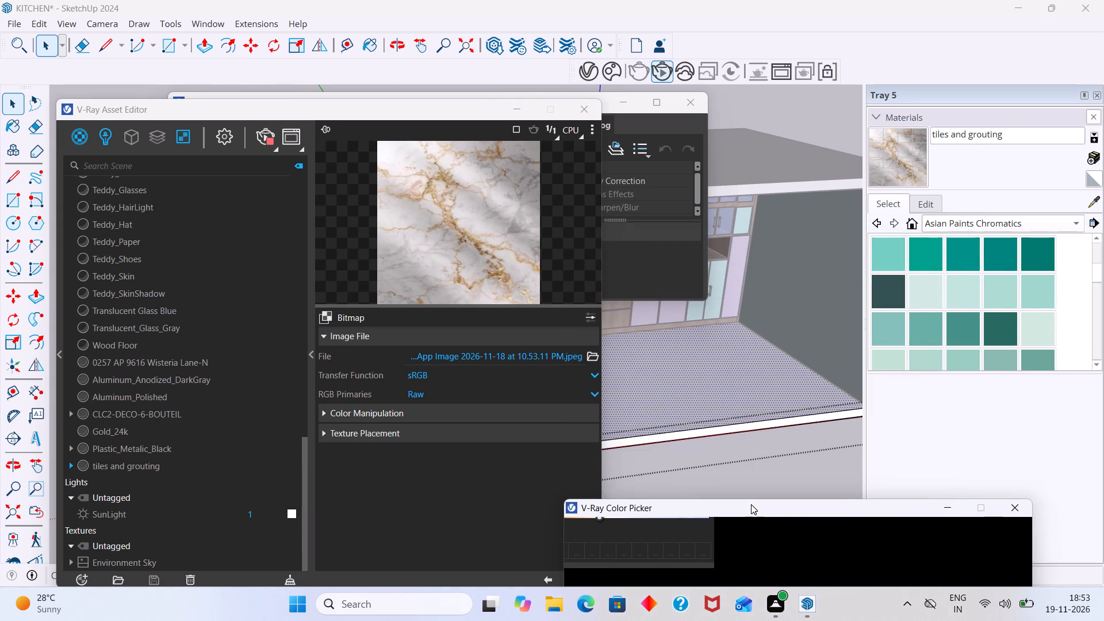
pyautogui.moveTo(751, 504); pyautogui.dragTo(745, 497)
pyautogui.click(742, 376)
pyautogui.click(881, 170)
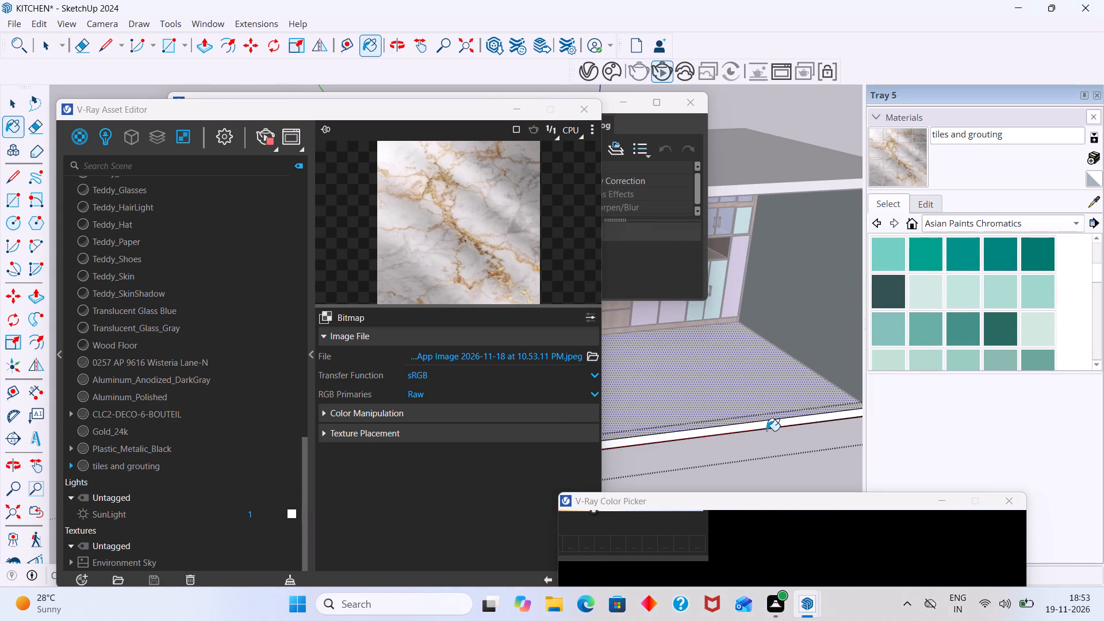
pyautogui.click(747, 392)
pyautogui.scroll(11, 729, 390)
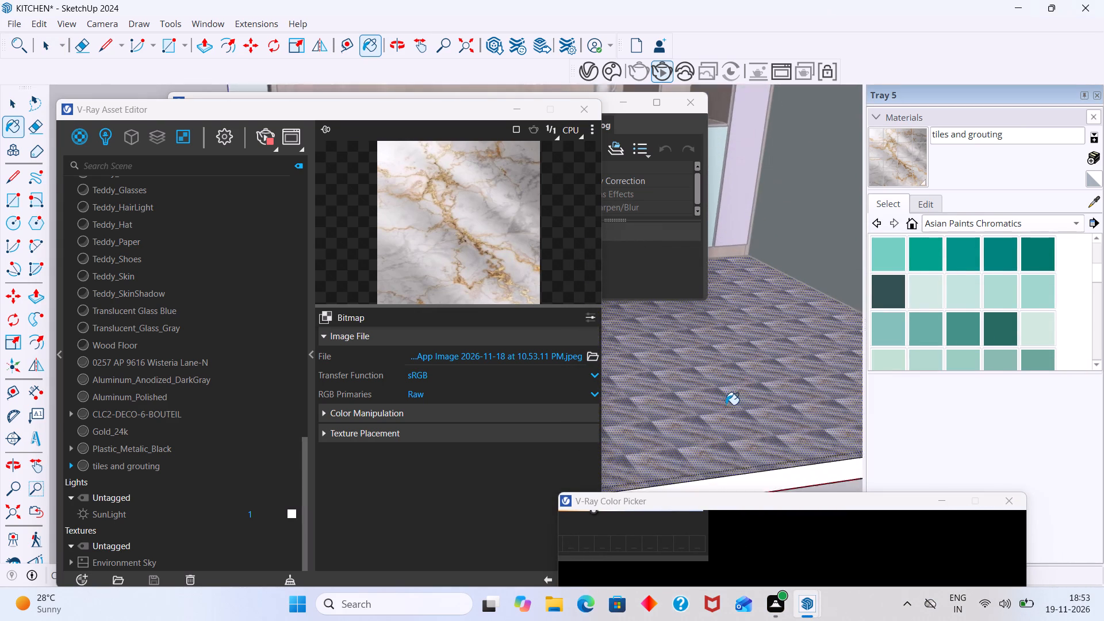
pyautogui.scroll(12, 726, 405)
pyautogui.press('space')
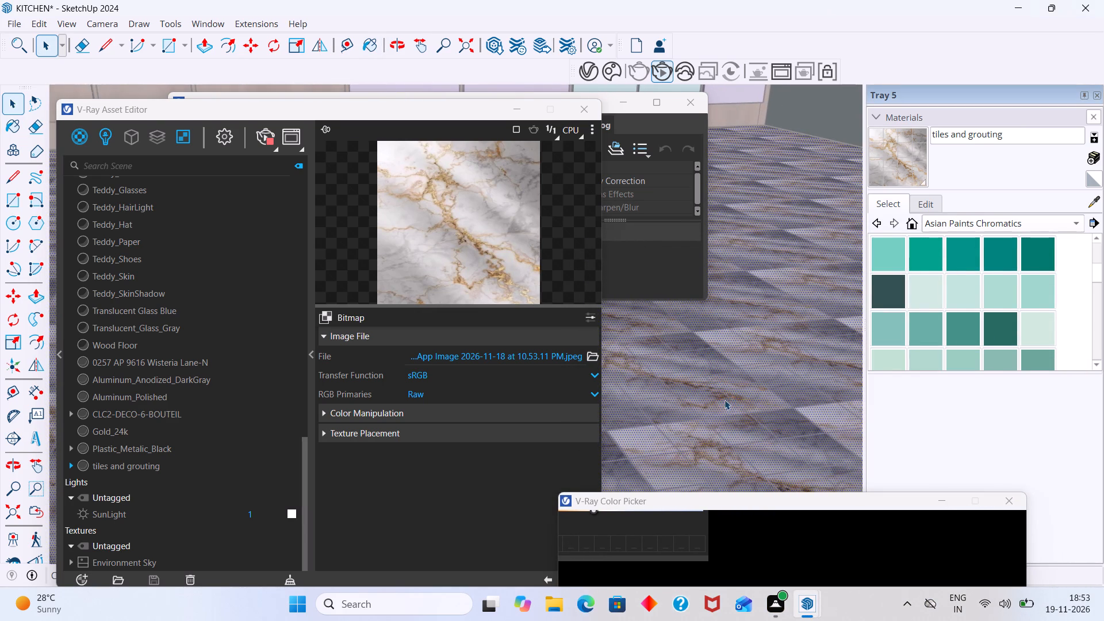
# Examine the scale and repetition of the marble tiling across the kitchen floor from several angles.
pyautogui.scroll(-20, 724, 400)
pyautogui.keyDown('shift'); pyautogui.moveTo(722, 383); pyautogui.dragTo(668, 396, button='middle'); pyautogui.keyUp('shift')
pyautogui.scroll(-8, 672, 393)
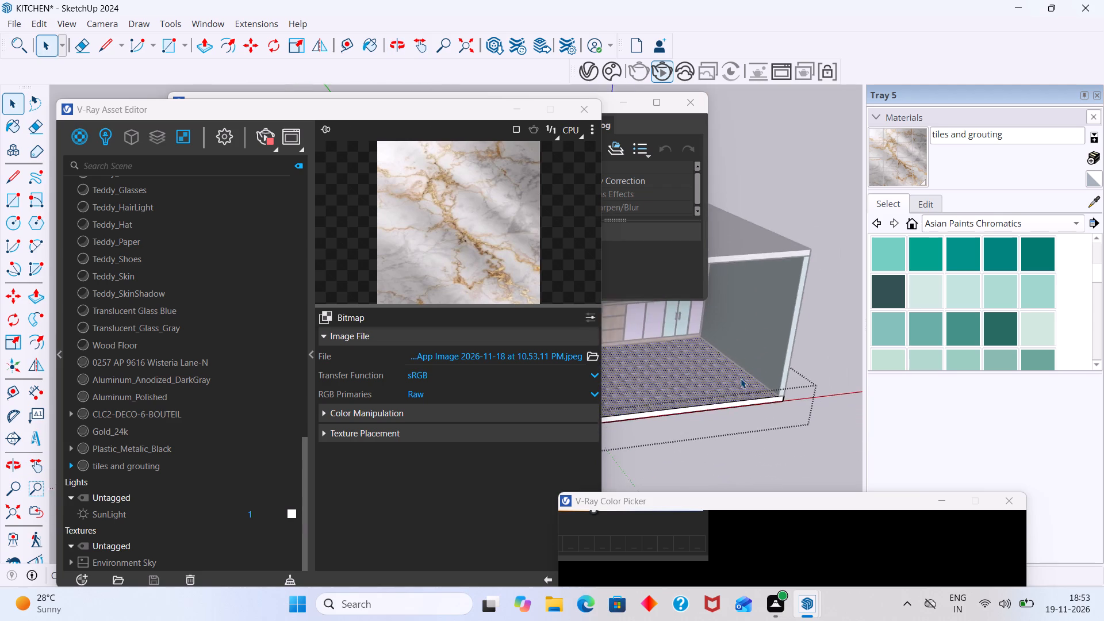
pyautogui.scroll(-3, 741, 378)
pyautogui.moveTo(752, 400); pyautogui.dragTo(686, 402, button='middle')
pyautogui.moveTo(720, 416); pyautogui.dragTo(720, 348, button='middle')
pyautogui.moveTo(730, 381); pyautogui.dragTo(731, 415, button='middle')
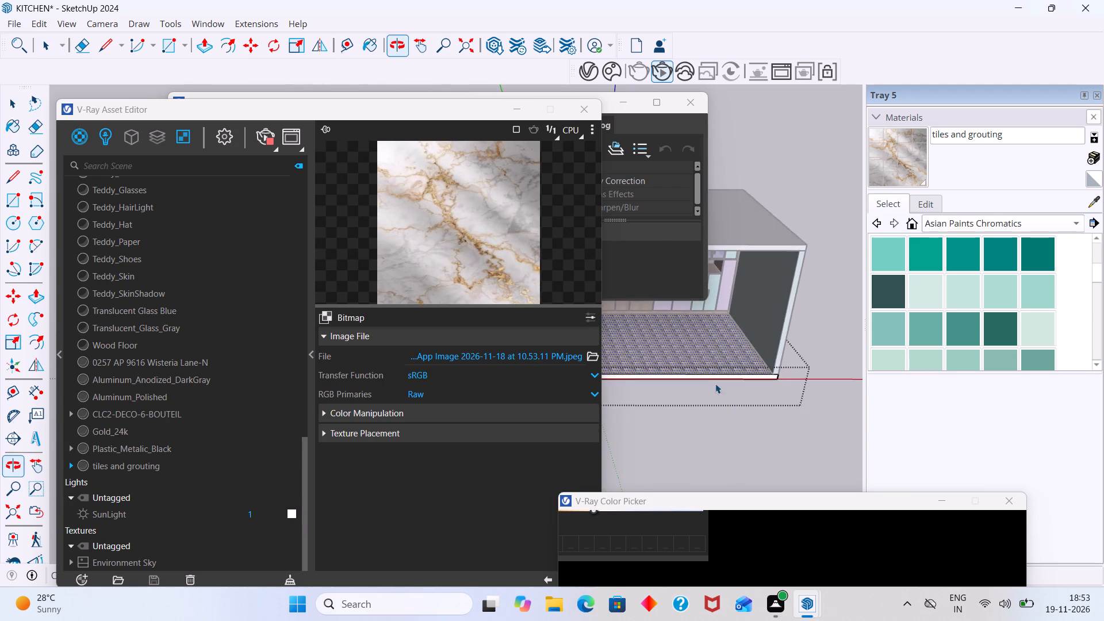
pyautogui.scroll(5, 705, 362)
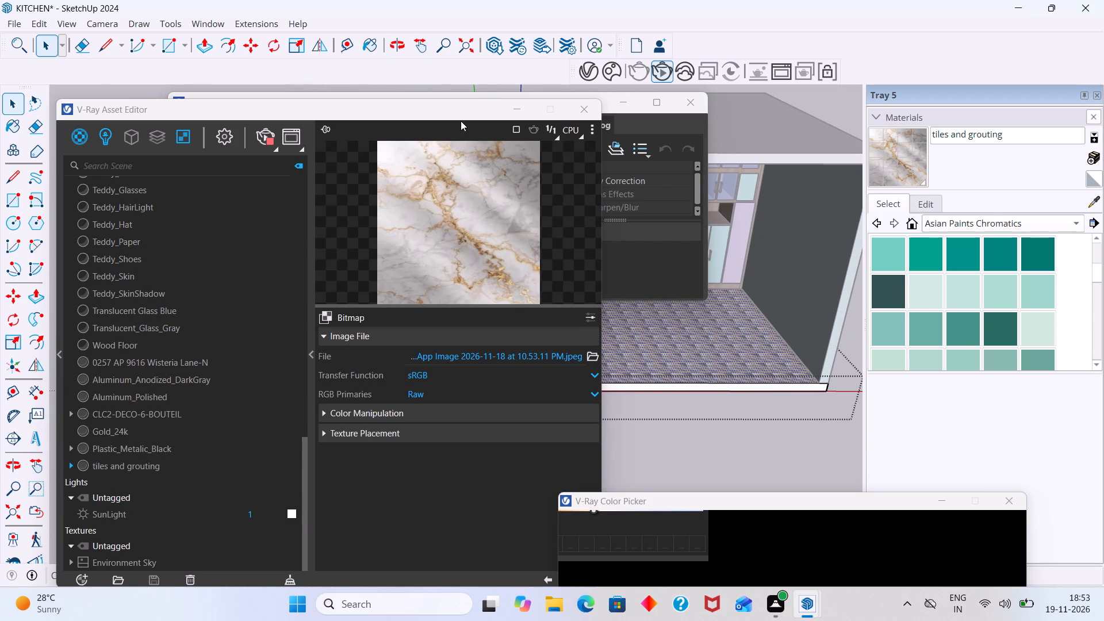
pyautogui.moveTo(462, 108); pyautogui.dragTo(454, 126)
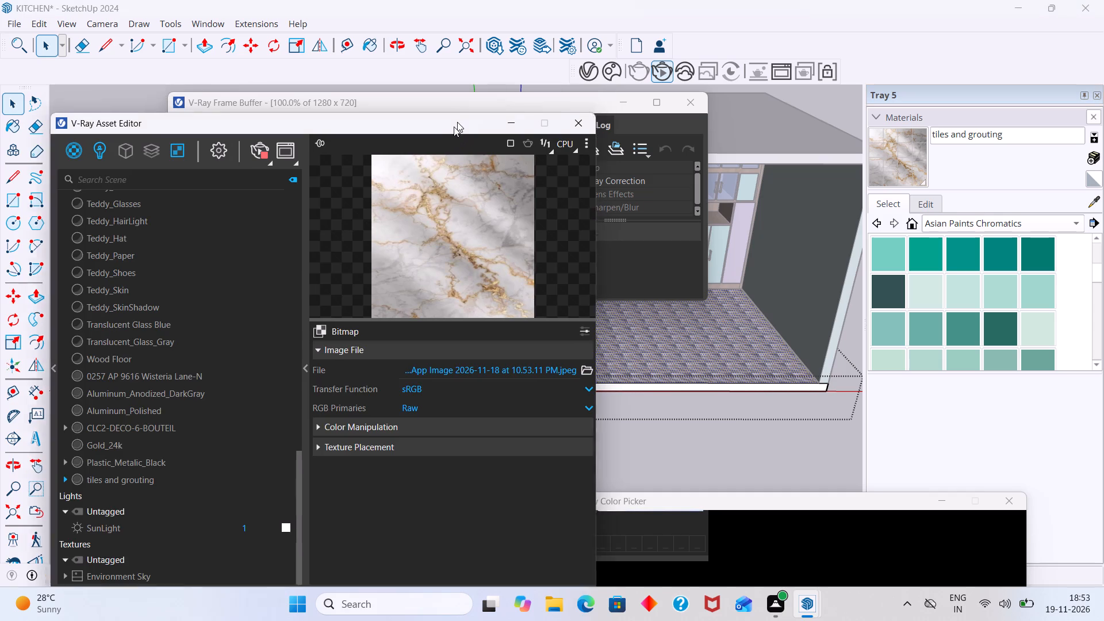
pyautogui.moveTo(454, 126); pyautogui.dragTo(288, 220)
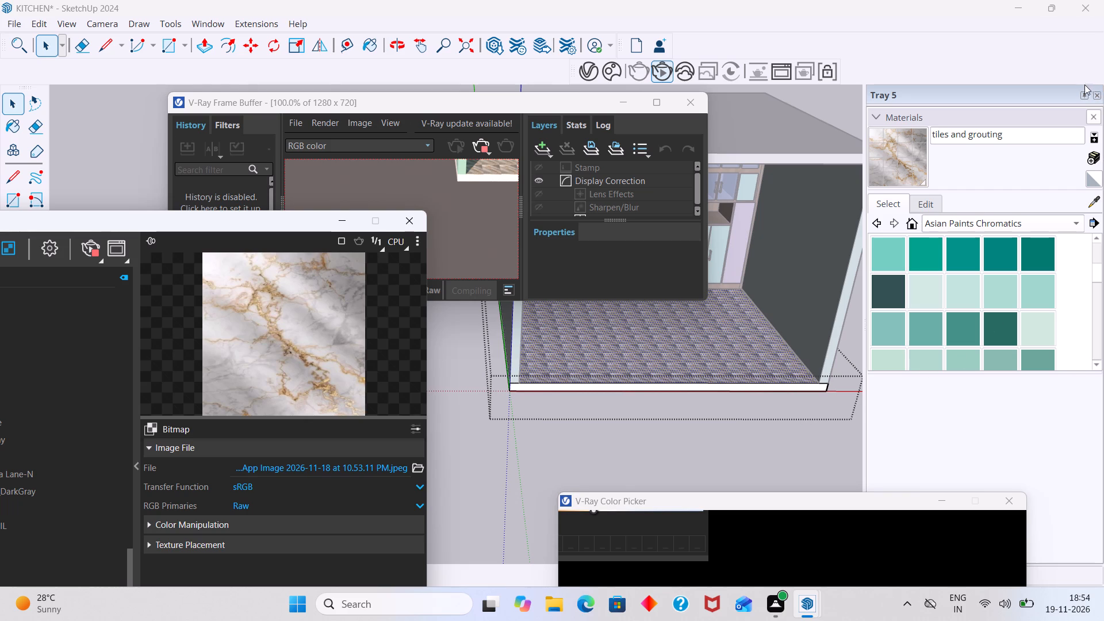
# Start a new material based on tiles and grouting, with the texture's aspect ratio unlocked and its width set to 2'.
pyautogui.click(1092, 158)
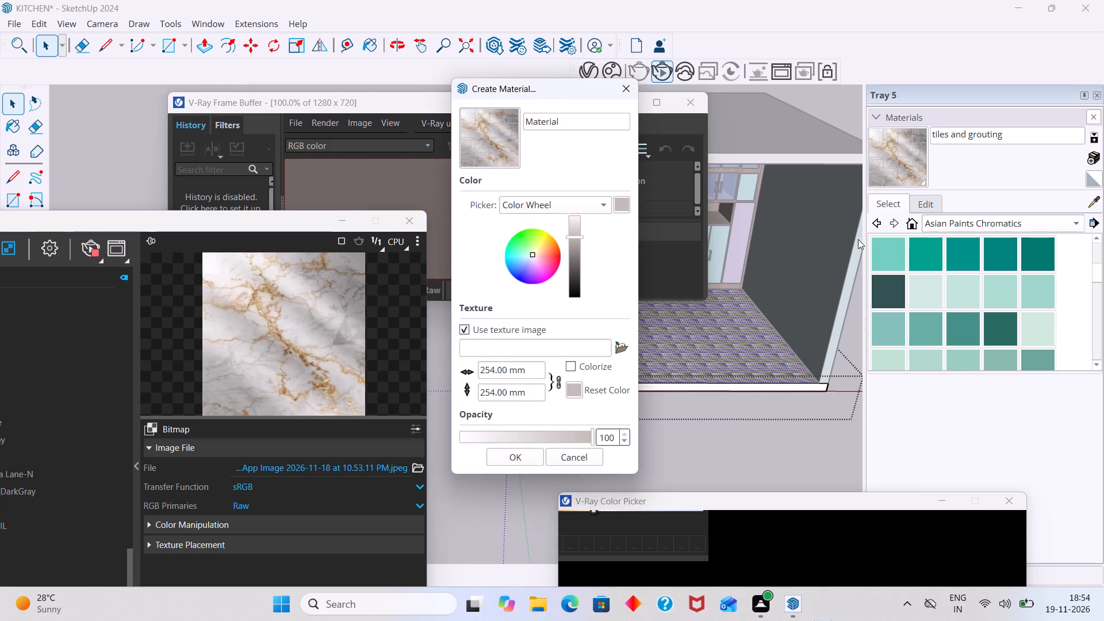
pyautogui.click(559, 384)
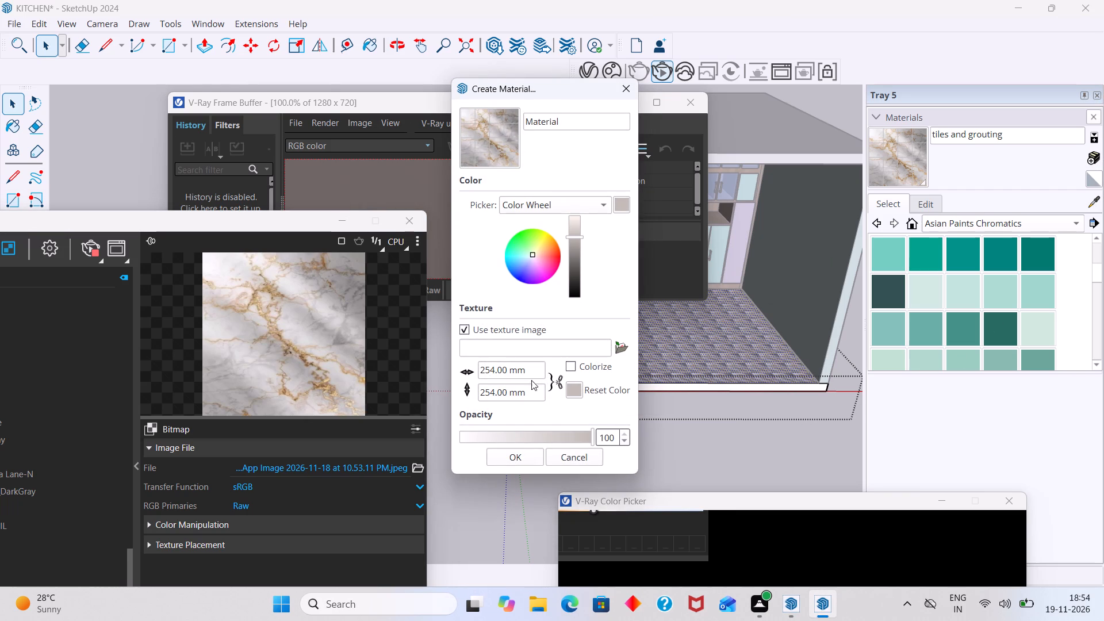
pyautogui.click(526, 369)
pyautogui.press('BackSpace')
pyautogui.press('BackSpace')
pyautogui.press('BackSpace')
pyautogui.press('BackSpace')
pyautogui.press('BackSpace')
pyautogui.press('BackSpace')
pyautogui.press('BackSpace')
pyautogui.press('BackSpace')
pyautogui.press('BackSpace')
pyautogui.press('BackSpace')
pyautogui.press('BackSpace')
pyautogui.press('BackSpace')
pyautogui.press('BackSpace')
pyautogui.press('BackSpace')
pyautogui.press('BackSpace')
pyautogui.press('BackSpace')
pyautogui.press('2')
pyautogui.press("'")
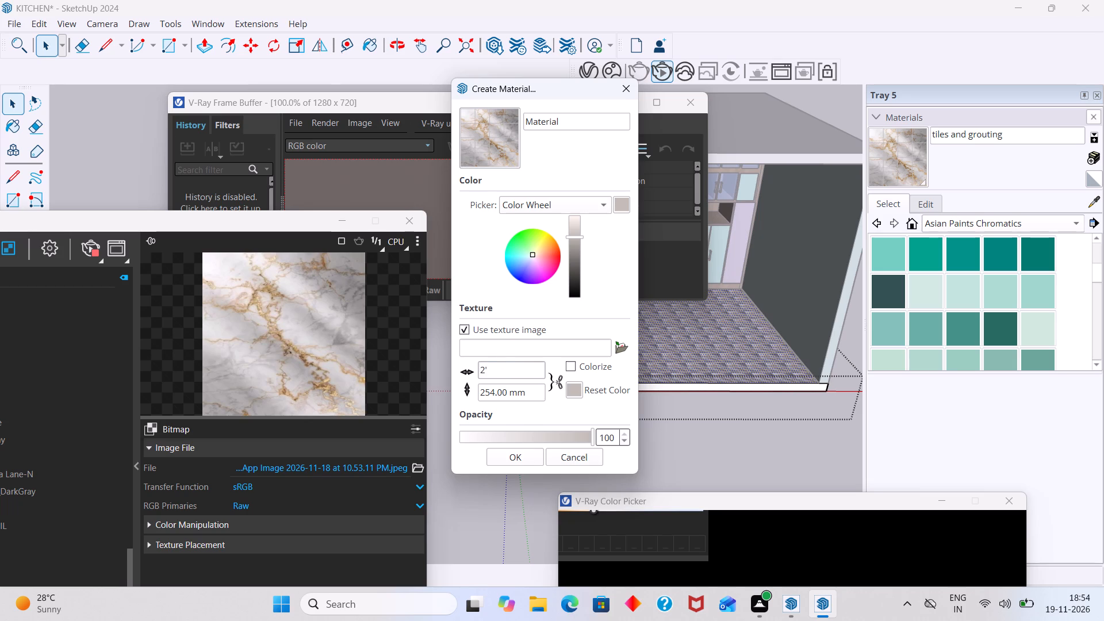
pyautogui.click(535, 394)
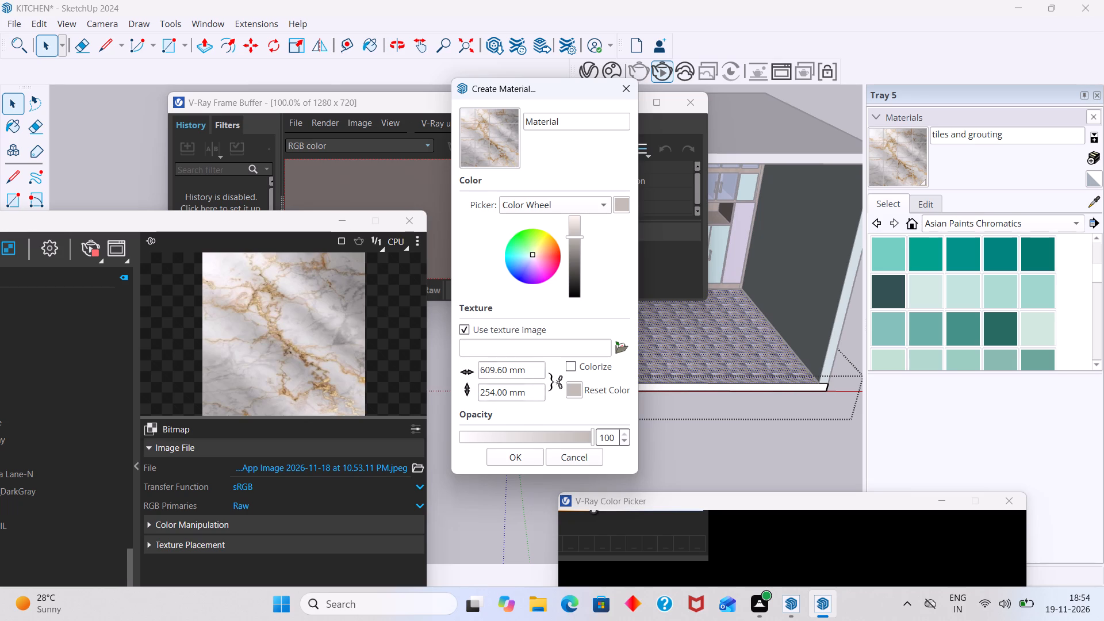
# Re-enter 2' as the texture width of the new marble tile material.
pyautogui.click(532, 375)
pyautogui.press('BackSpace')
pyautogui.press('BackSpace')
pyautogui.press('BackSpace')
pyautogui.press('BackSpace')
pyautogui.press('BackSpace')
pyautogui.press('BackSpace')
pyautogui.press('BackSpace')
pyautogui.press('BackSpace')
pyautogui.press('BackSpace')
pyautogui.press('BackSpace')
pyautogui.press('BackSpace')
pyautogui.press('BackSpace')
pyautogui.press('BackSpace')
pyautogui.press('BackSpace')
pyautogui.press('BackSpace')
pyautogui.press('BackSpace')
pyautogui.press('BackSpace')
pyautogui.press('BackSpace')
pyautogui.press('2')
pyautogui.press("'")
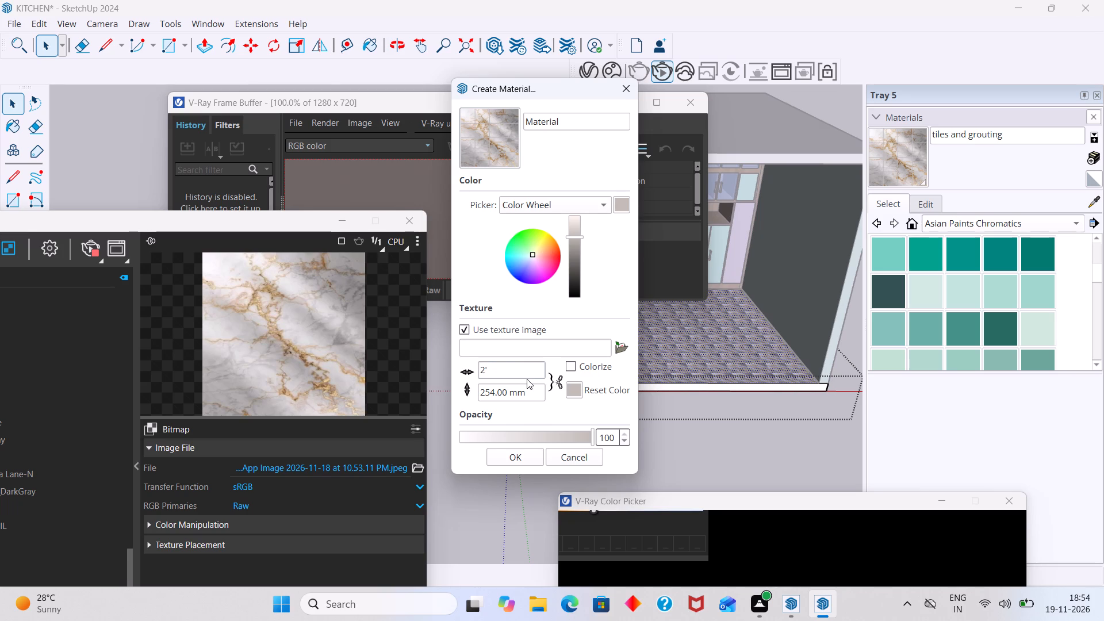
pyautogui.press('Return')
# Set the new material's texture height to 2' with the aspect ratio locked, unlock the ratio, and create the material.
pyautogui.click(529, 391)
pyautogui.press('BackSpace')
pyautogui.press('BackSpace')
pyautogui.press('BackSpace')
pyautogui.press('BackSpace')
pyautogui.press('BackSpace')
pyautogui.press('BackSpace')
pyautogui.press('BackSpace')
pyautogui.press('BackSpace')
pyautogui.press('BackSpace')
pyautogui.press('BackSpace')
pyautogui.press('BackSpace')
pyautogui.press('BackSpace')
pyautogui.press('BackSpace')
pyautogui.press('BackSpace')
pyautogui.press('BackSpace')
pyautogui.press('BackSpace')
pyautogui.press('BackSpace')
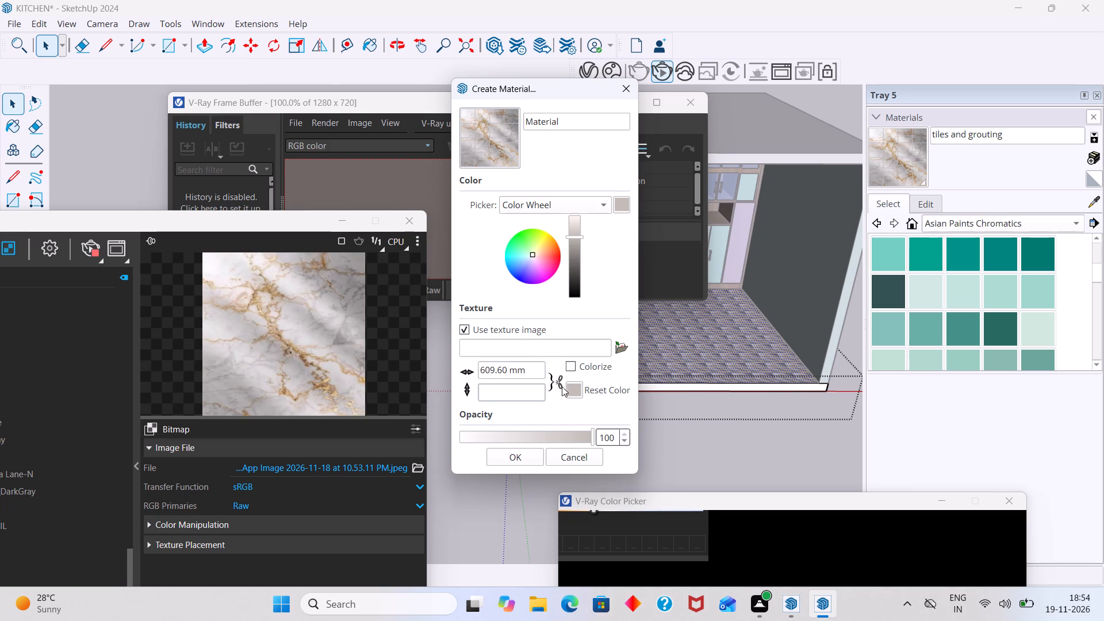
pyautogui.click(558, 385)
pyautogui.click(593, 239)
pyautogui.click(511, 398)
pyautogui.write("2'")
pyautogui.press('Return')
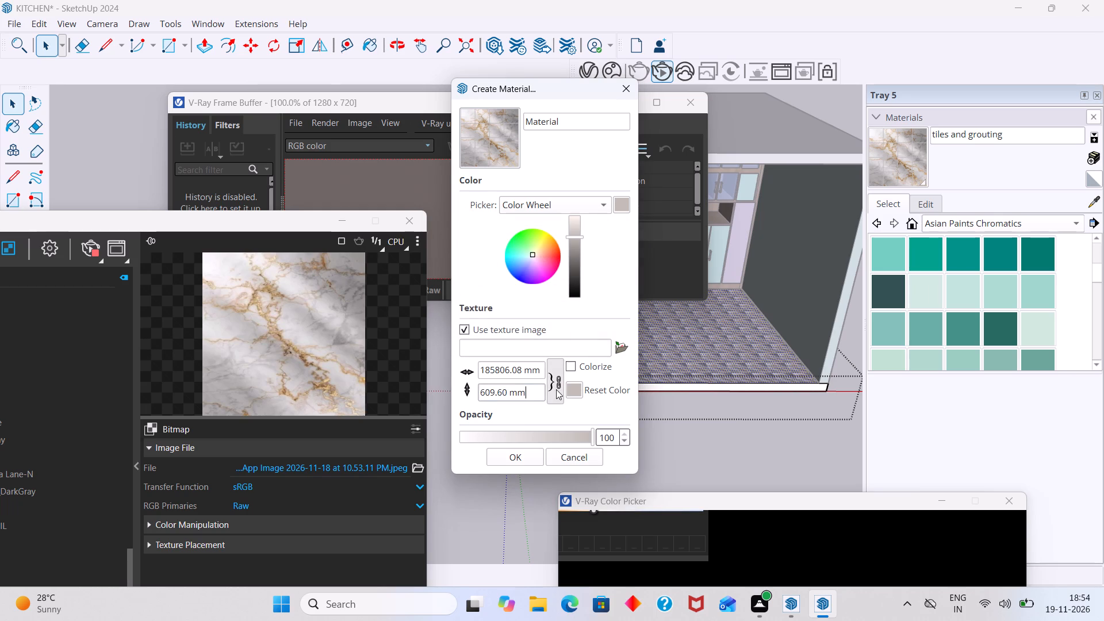
pyautogui.click(559, 384)
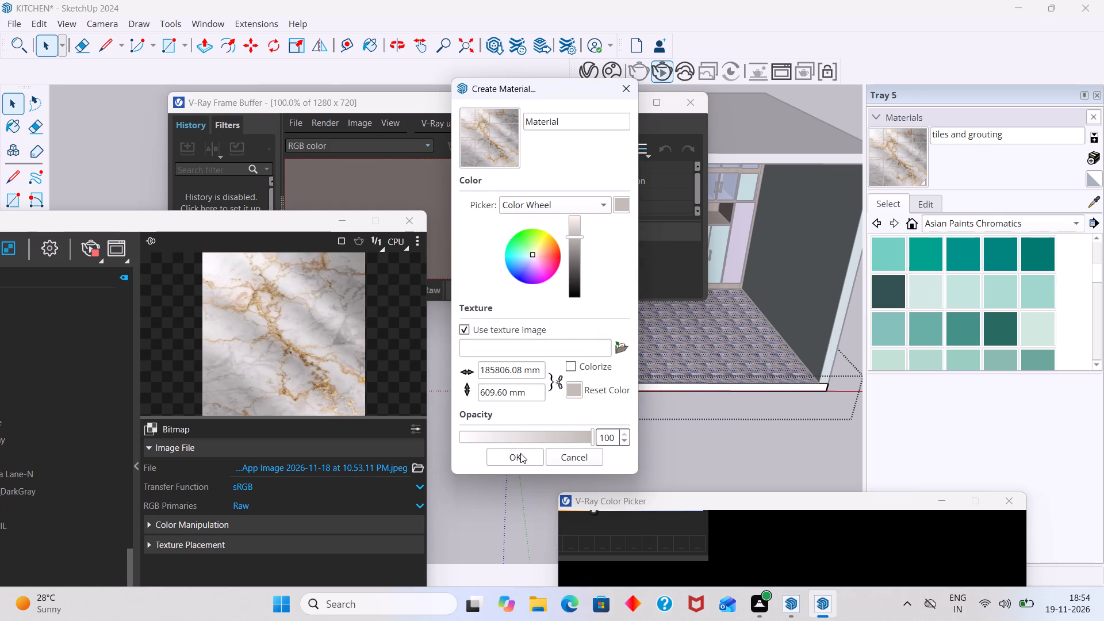
pyautogui.click(520, 453)
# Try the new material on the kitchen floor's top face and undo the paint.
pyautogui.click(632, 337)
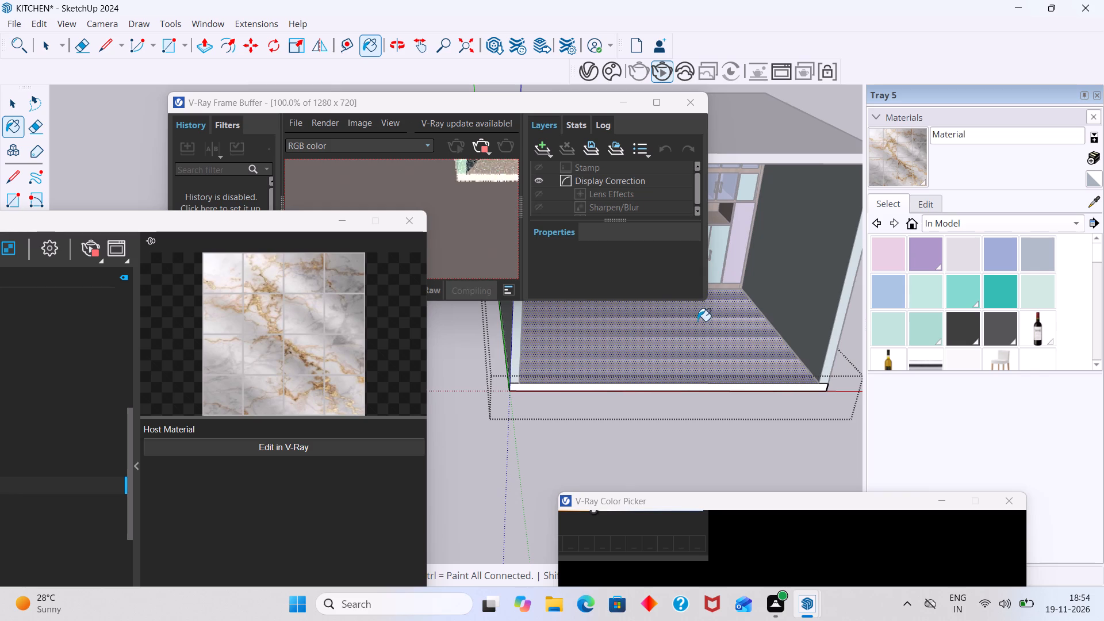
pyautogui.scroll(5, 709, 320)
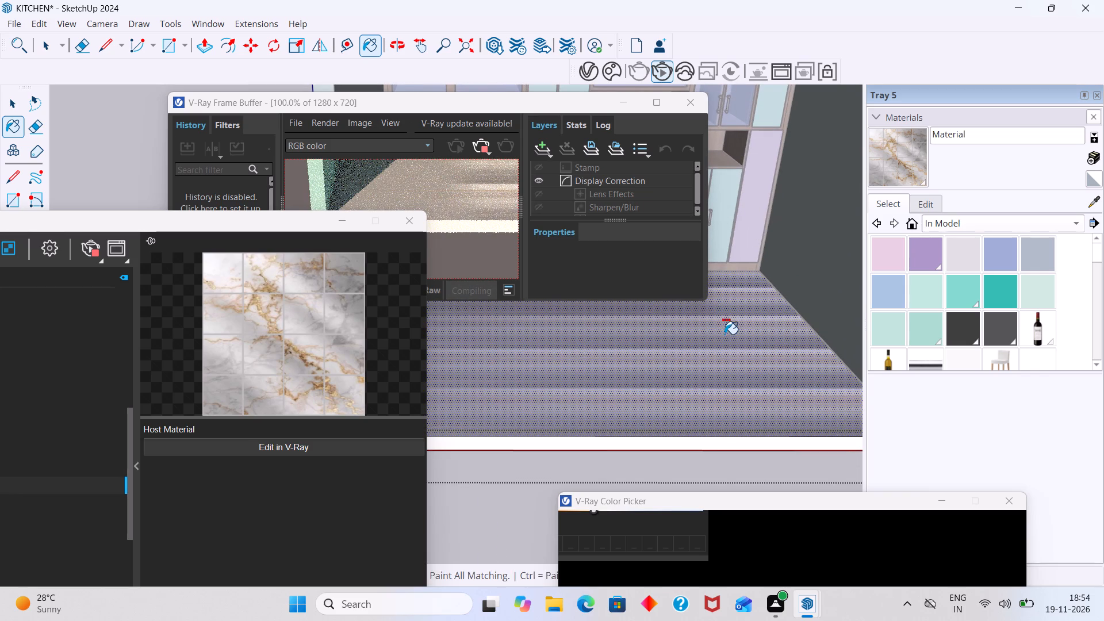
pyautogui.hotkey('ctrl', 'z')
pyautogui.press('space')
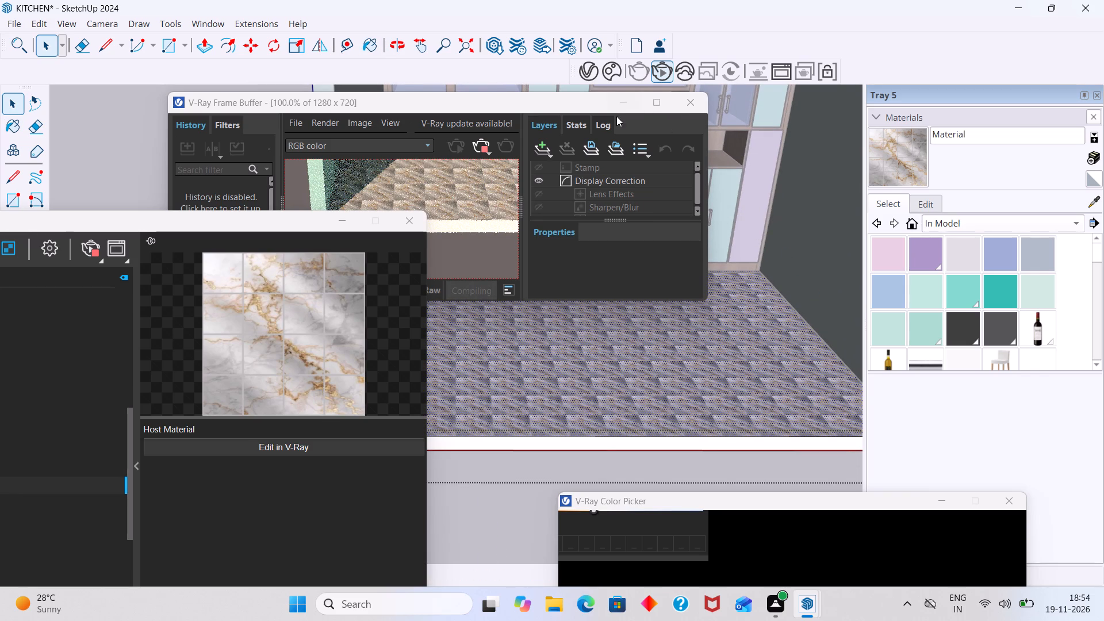
# Create Material3 from the current marble tile material, with the texture's aspect ratio unlocked and its width set to 2'.
pyautogui.moveTo(588, 108); pyautogui.dragTo(587, 64)
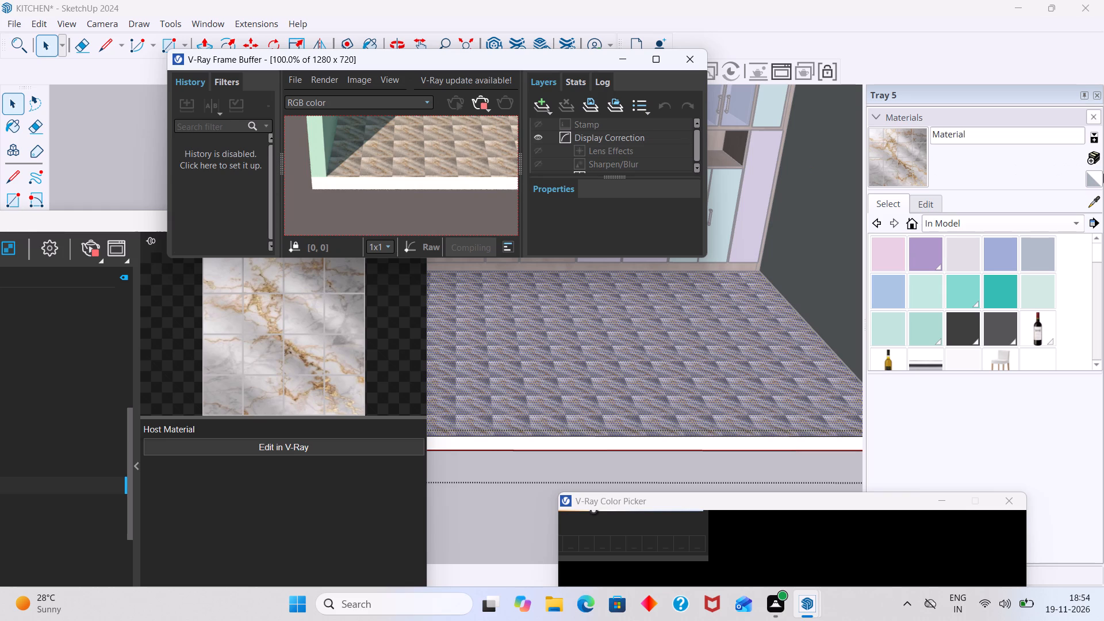
pyautogui.click(1094, 155)
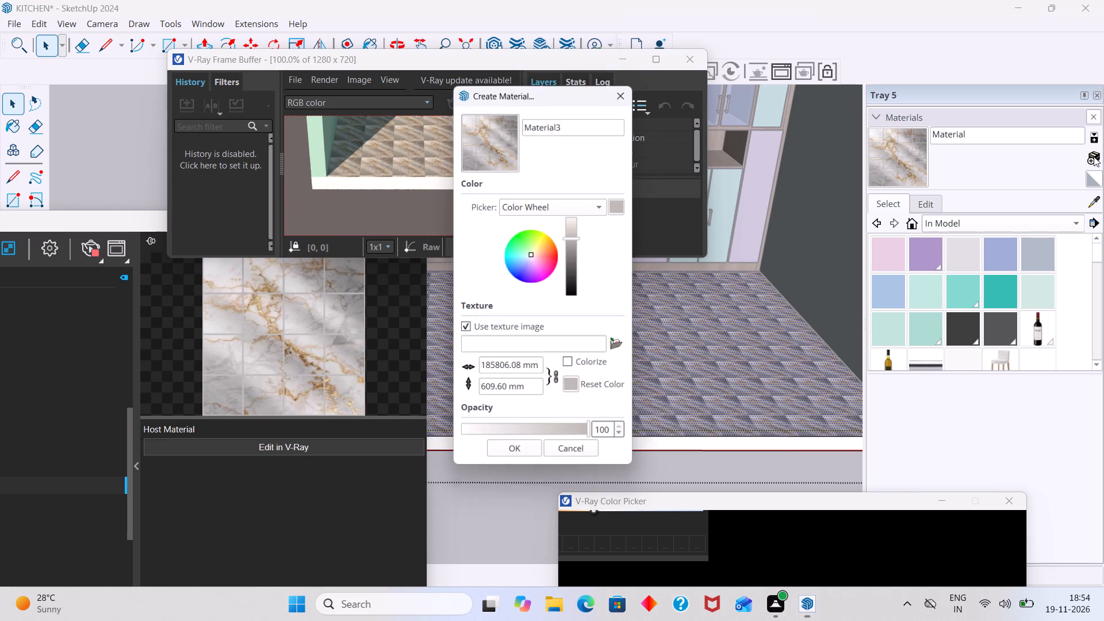
pyautogui.click(560, 384)
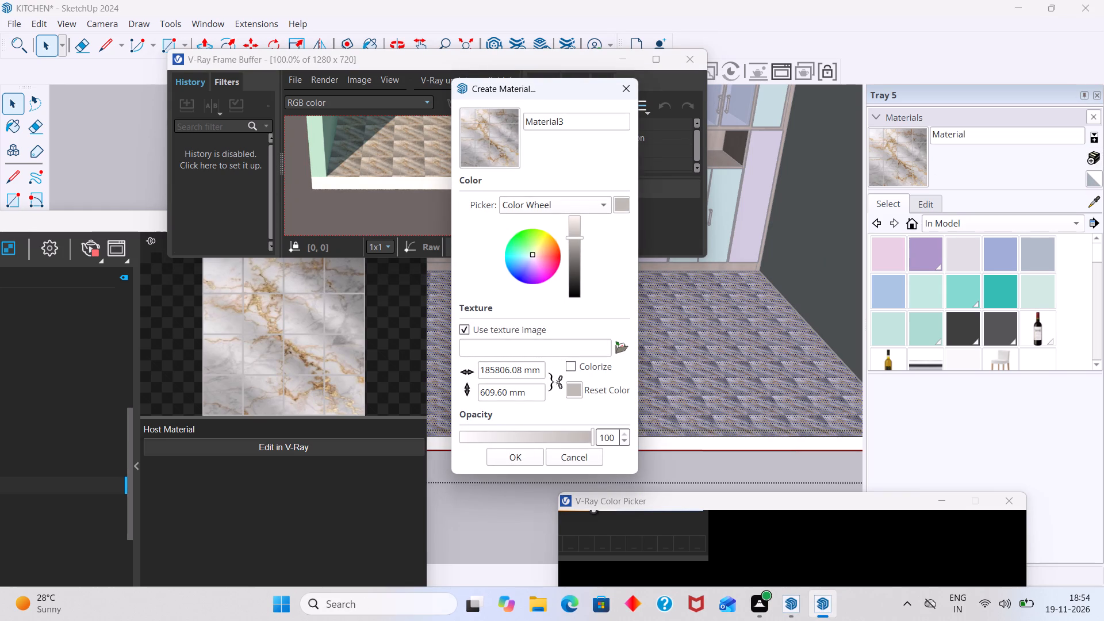
pyautogui.click(540, 370)
pyautogui.press('BackSpace')
pyautogui.press('BackSpace')
pyautogui.press('BackSpace')
pyautogui.press('BackSpace')
pyautogui.press('BackSpace')
pyautogui.press('BackSpace')
pyautogui.press('BackSpace')
pyautogui.press('BackSpace')
pyautogui.press('BackSpace')
pyautogui.press('BackSpace')
pyautogui.press('BackSpace')
pyautogui.press('BackSpace')
pyautogui.press('BackSpace')
pyautogui.press('BackSpace')
pyautogui.press('BackSpace')
pyautogui.press('BackSpace')
pyautogui.press('BackSpace')
pyautogui.press('BackSpace')
pyautogui.press('BackSpace')
pyautogui.press('BackSpace')
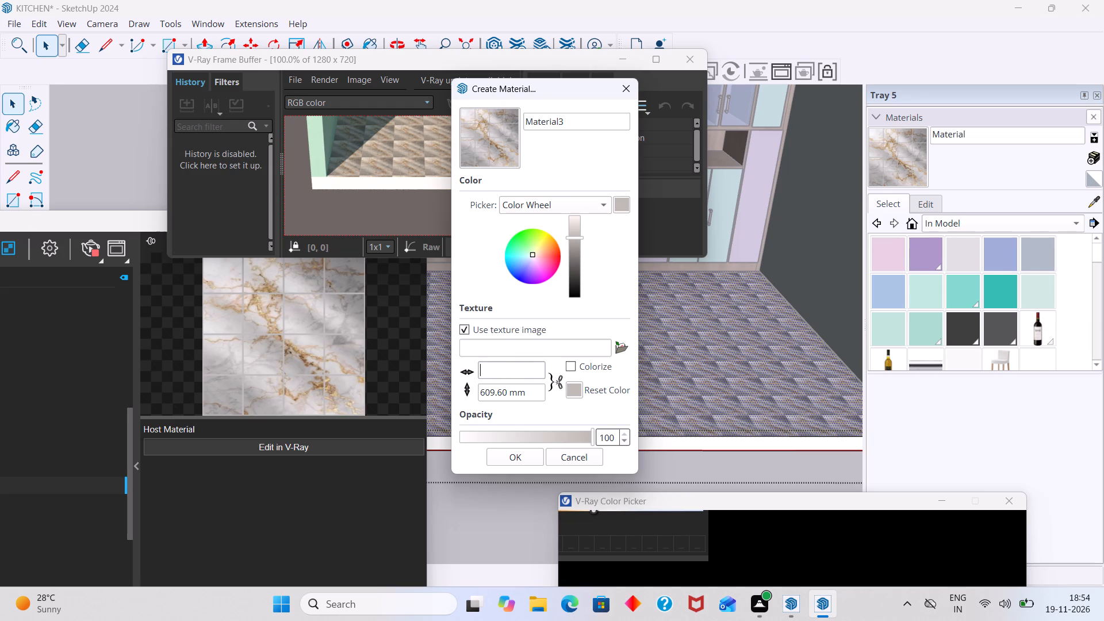
pyautogui.press('2')
pyautogui.press("'")
pyautogui.press('Return')
pyautogui.click(521, 456)
# Paint the kitchen floor's top face with Material3.
pyautogui.click(655, 375)
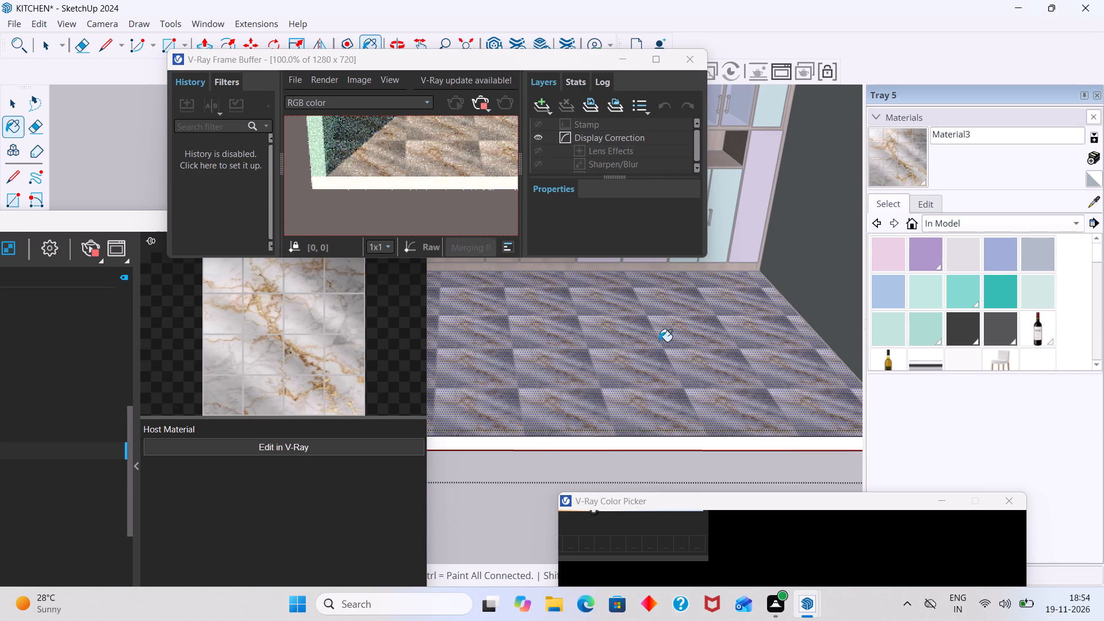
pyautogui.scroll(4, 639, 325)
pyautogui.scroll(-11, 636, 345)
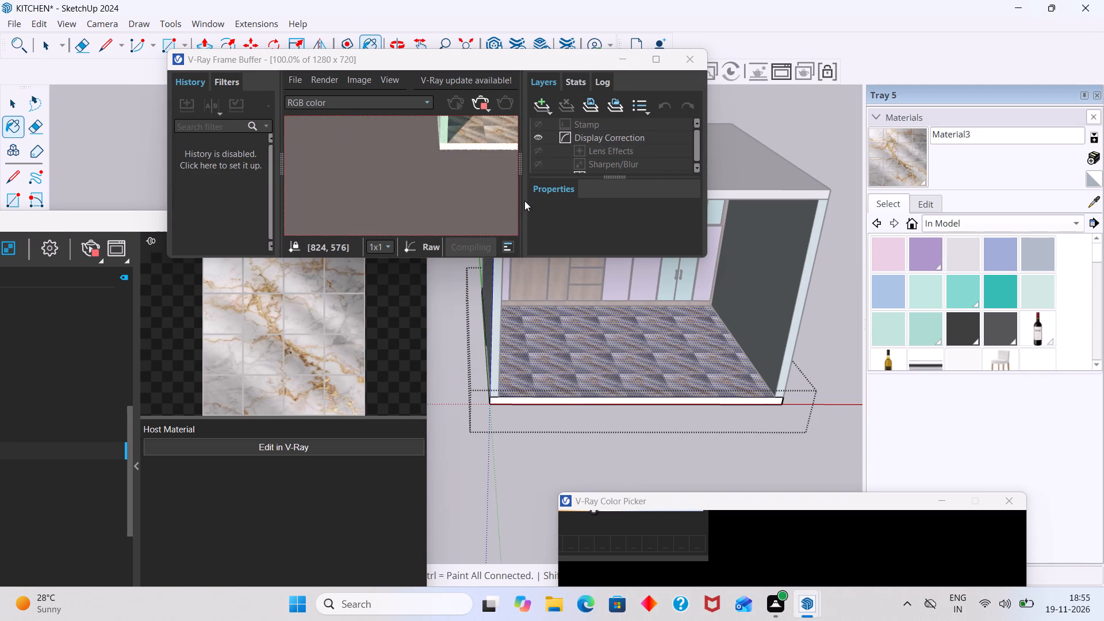
pyautogui.press('space')
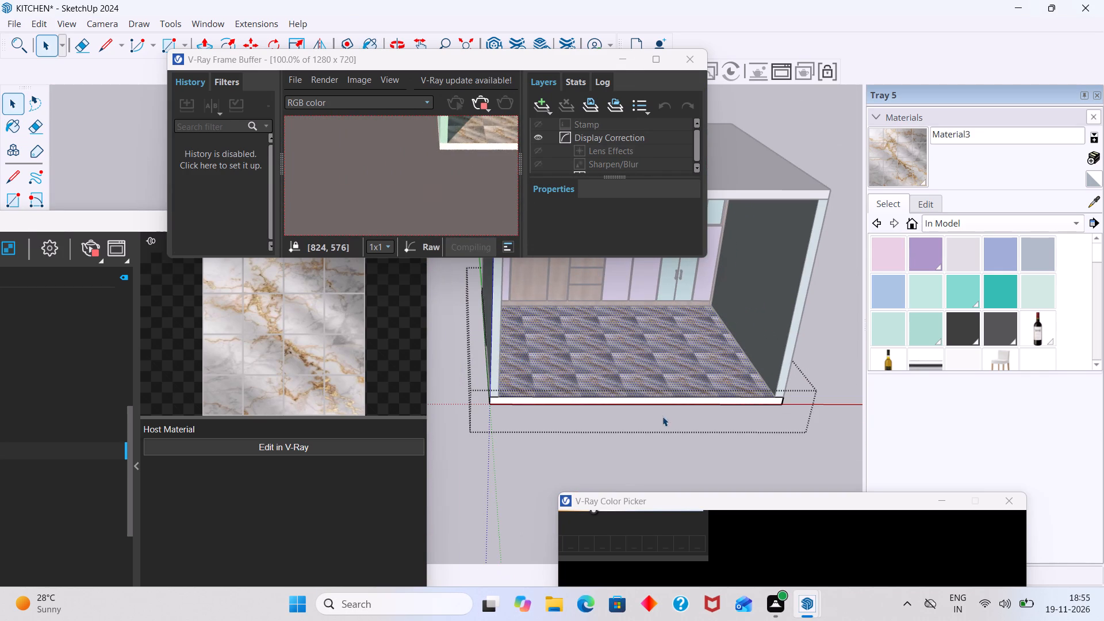
pyautogui.scroll(-3, 564, 328)
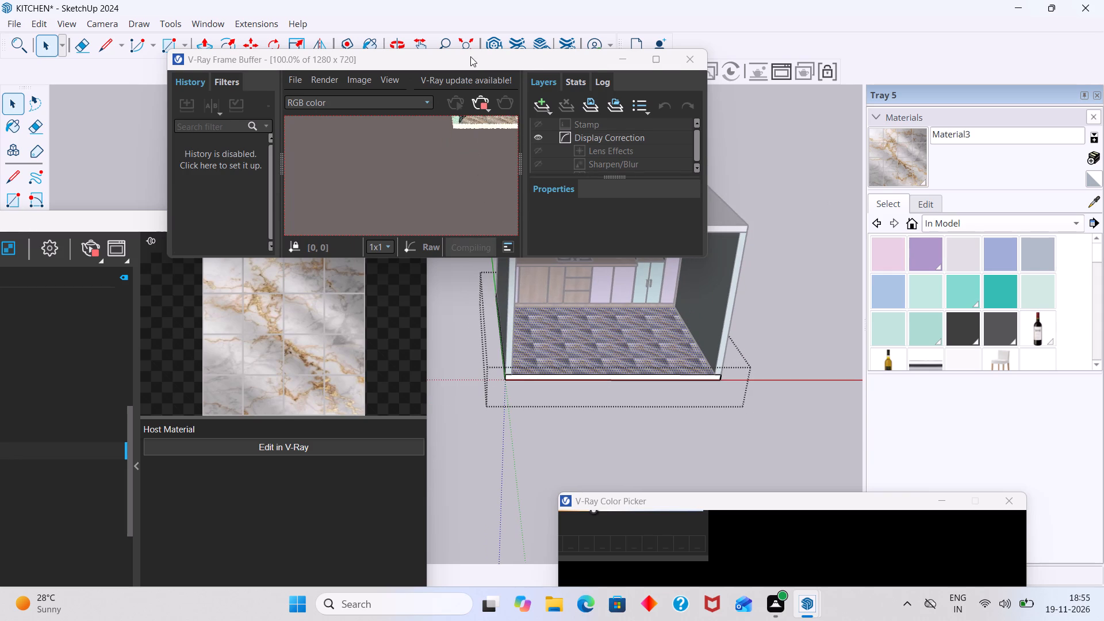
# Rearrange the V-Ray windows and inspect the bitmap in Material3's diffuse texture slot.
pyautogui.moveTo(468, 56); pyautogui.dragTo(766, 20)
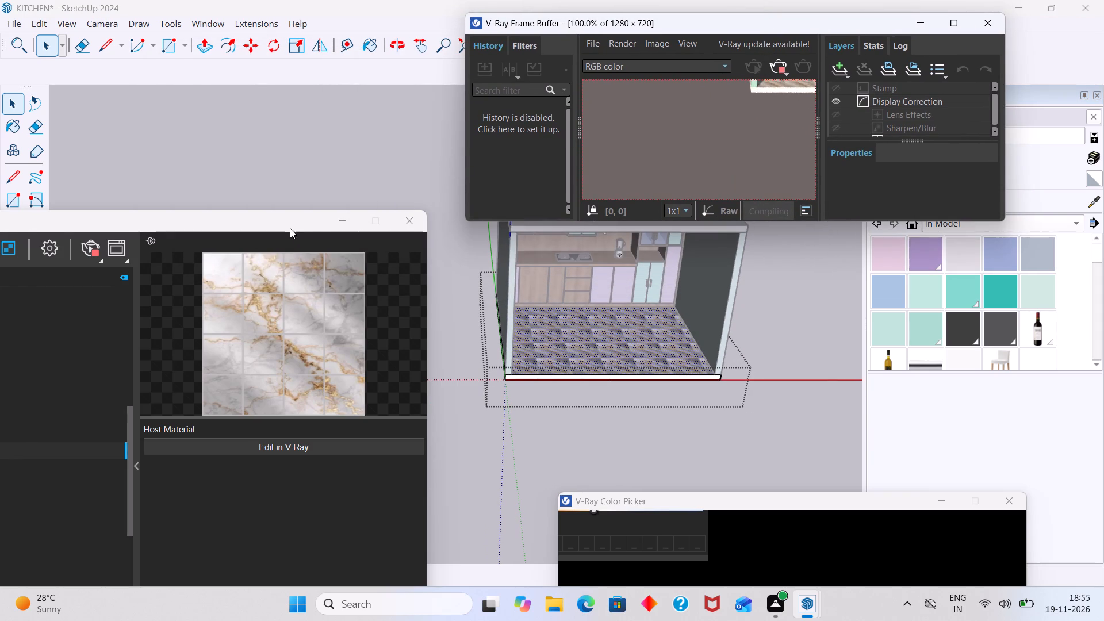
pyautogui.moveTo(290, 225); pyautogui.dragTo(509, 177)
pyautogui.click(497, 404)
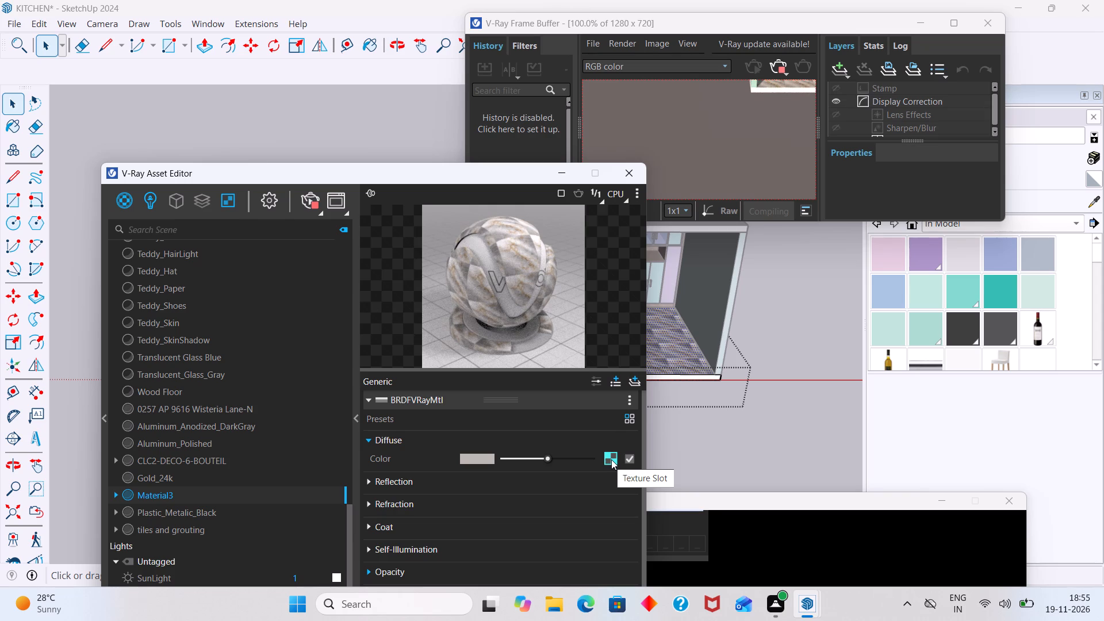
pyautogui.click(611, 459)
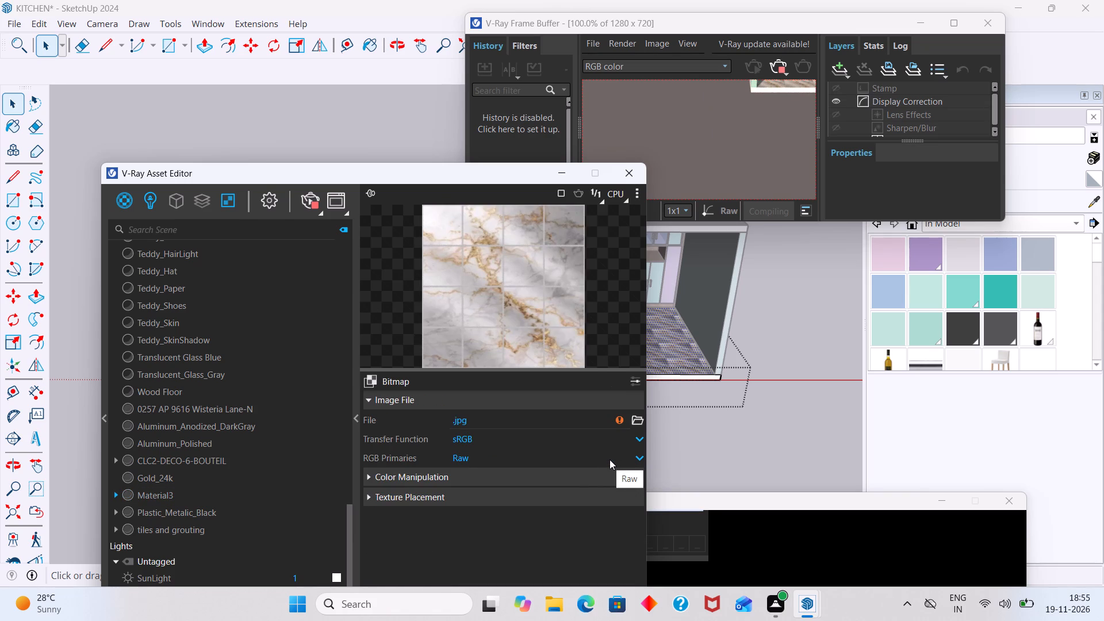
pyautogui.click(710, 531)
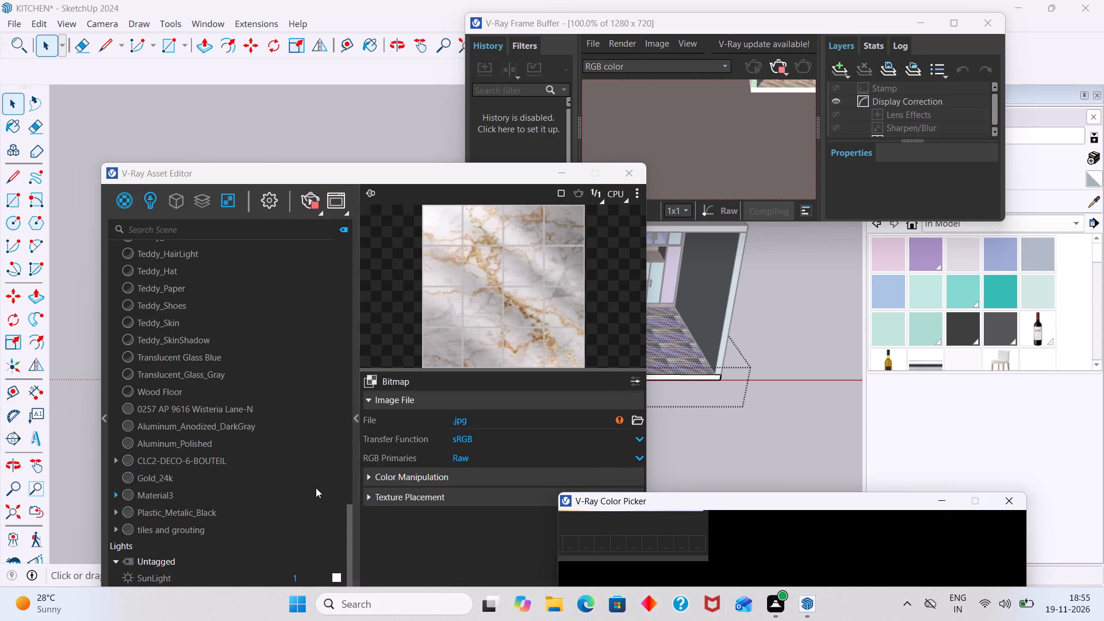
# Apply the V-Ray tiles and grouting material to the selected kitchen floor face.
pyautogui.click(212, 531)
pyautogui.rightClick(212, 531)
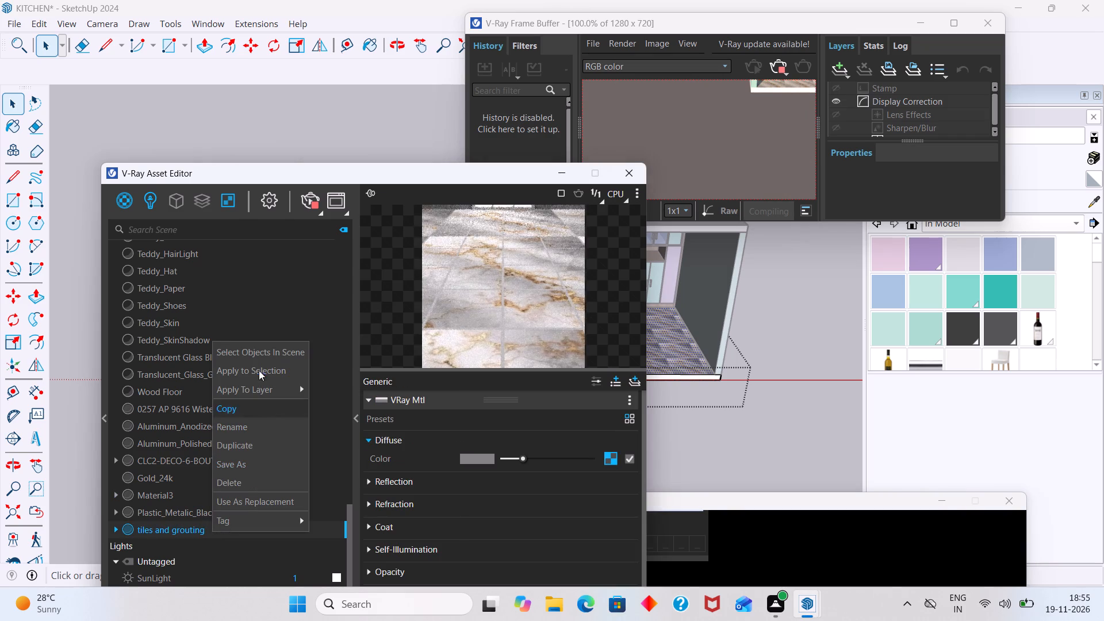
pyautogui.click(256, 374)
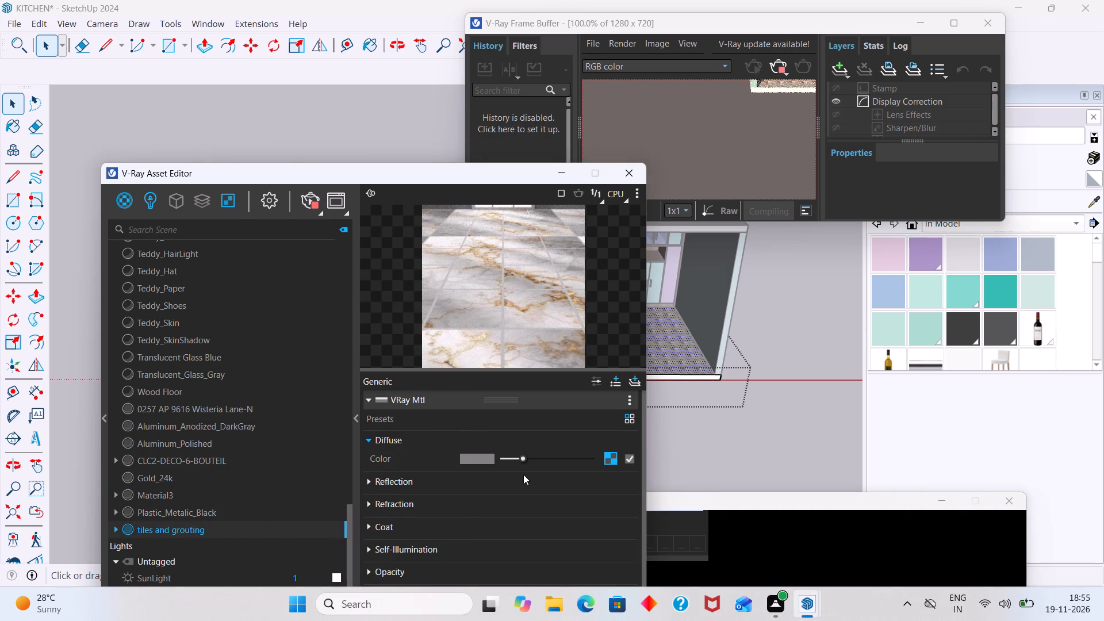
# Examine the tiles and grouting material's diffuse Tiles texture and its tile colour bitmap, comparing them with Material3's settings.
pyautogui.scroll(-2, 454, 470)
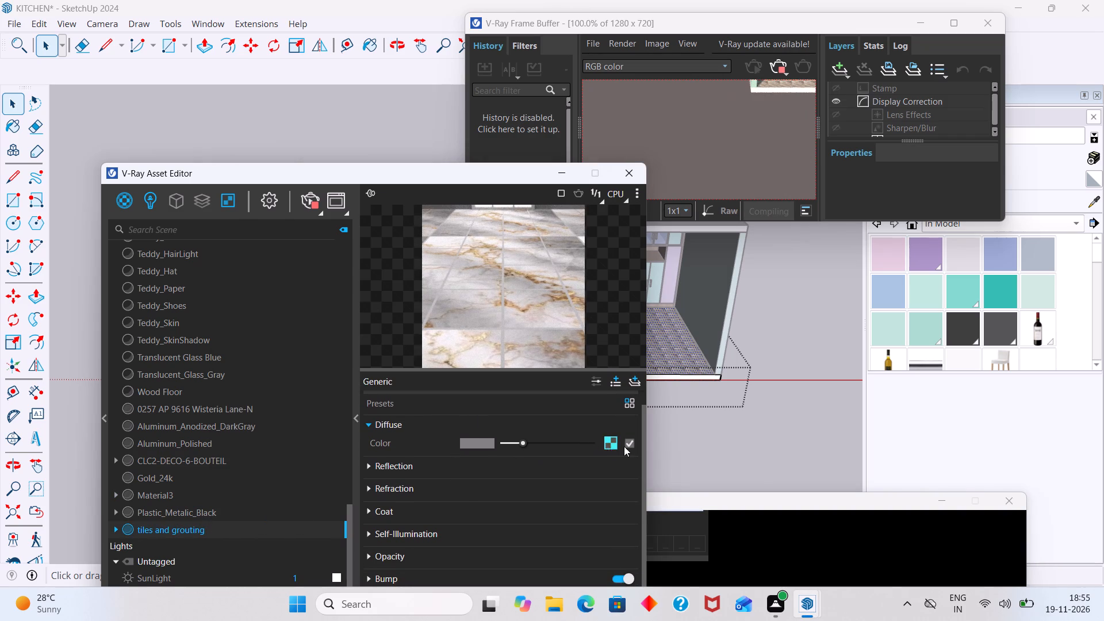
pyautogui.click(612, 446)
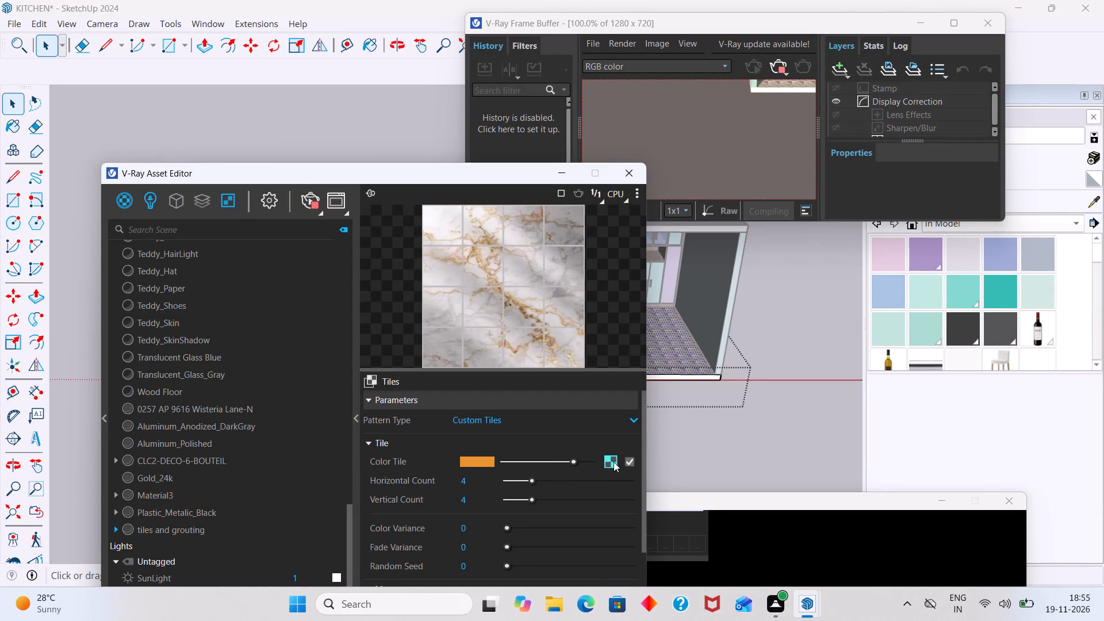
pyautogui.click(614, 462)
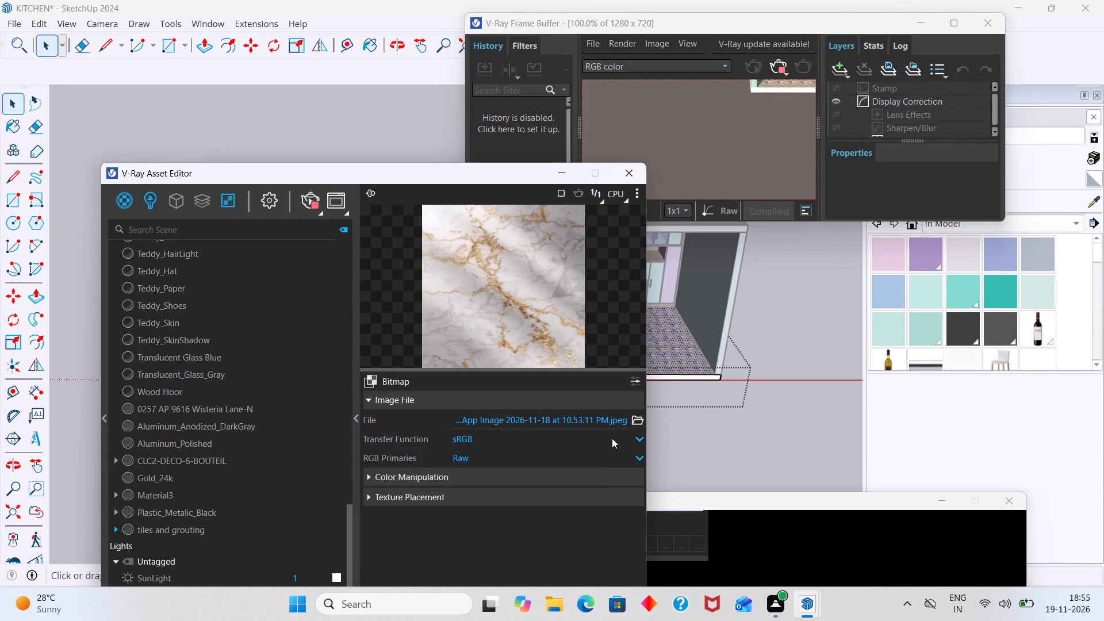
pyautogui.hotkey('ctrl', 'z')
pyautogui.scroll(-7, 584, 428)
pyautogui.scroll(-3, 526, 463)
pyautogui.moveTo(463, 171); pyautogui.dragTo(459, 133)
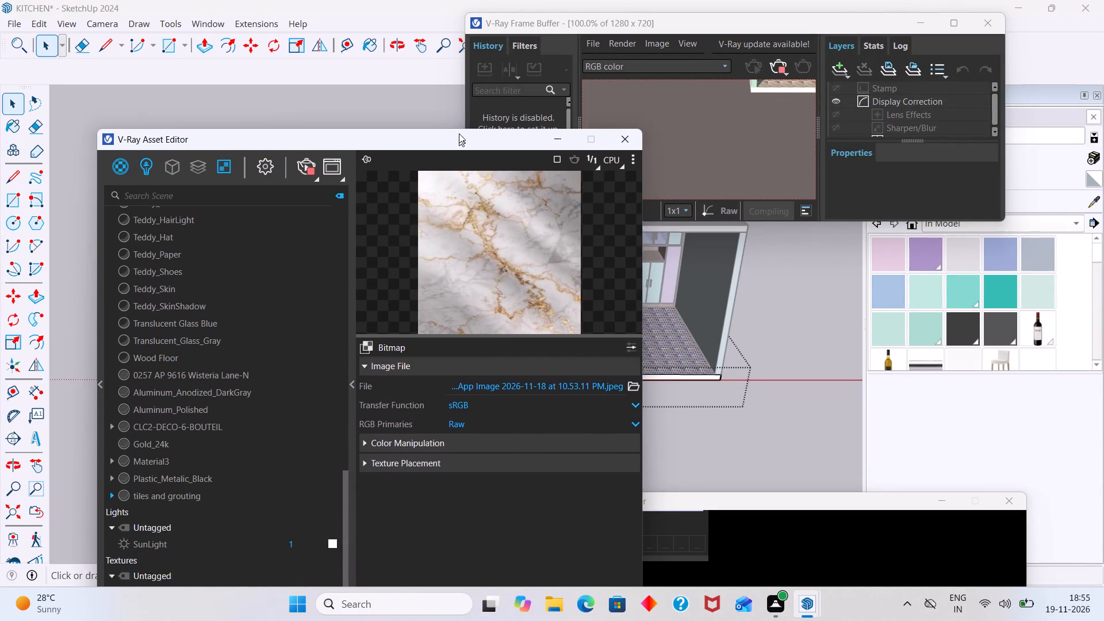
pyautogui.moveTo(459, 133); pyautogui.dragTo(462, 61)
pyautogui.click(586, 535)
pyautogui.click(586, 535)
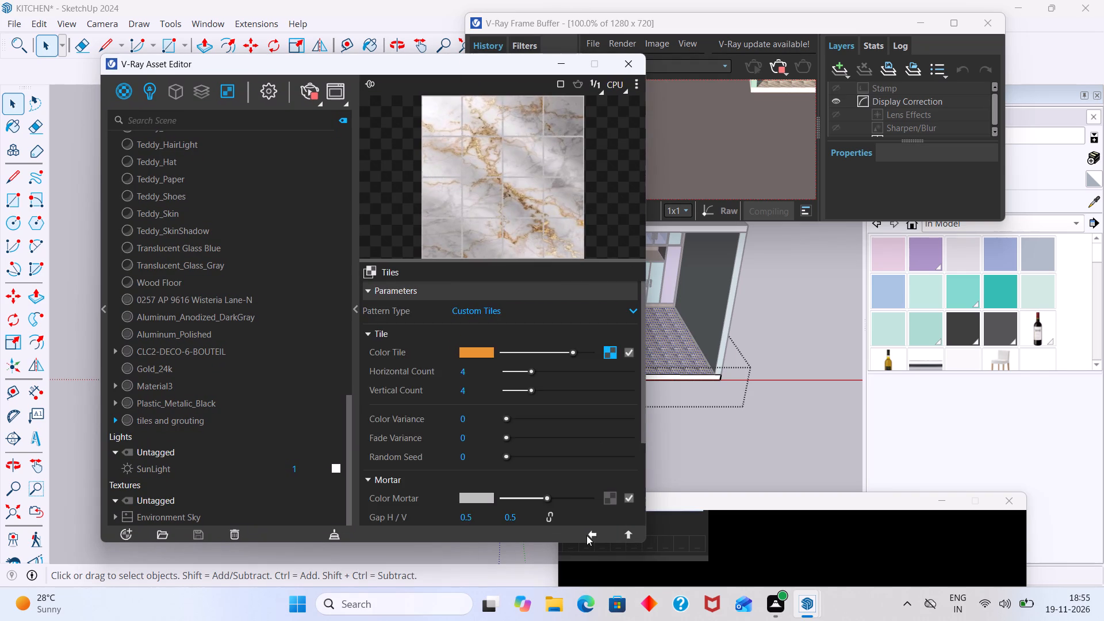
pyautogui.click(591, 534)
pyautogui.click(591, 534)
pyautogui.click(591, 534)
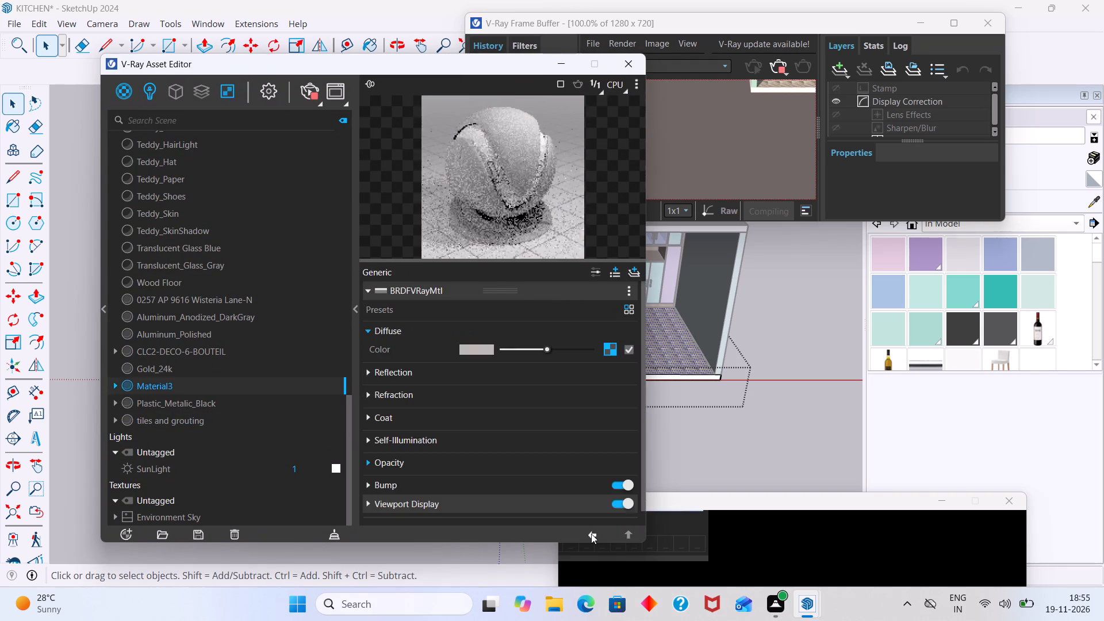
pyautogui.click(591, 534)
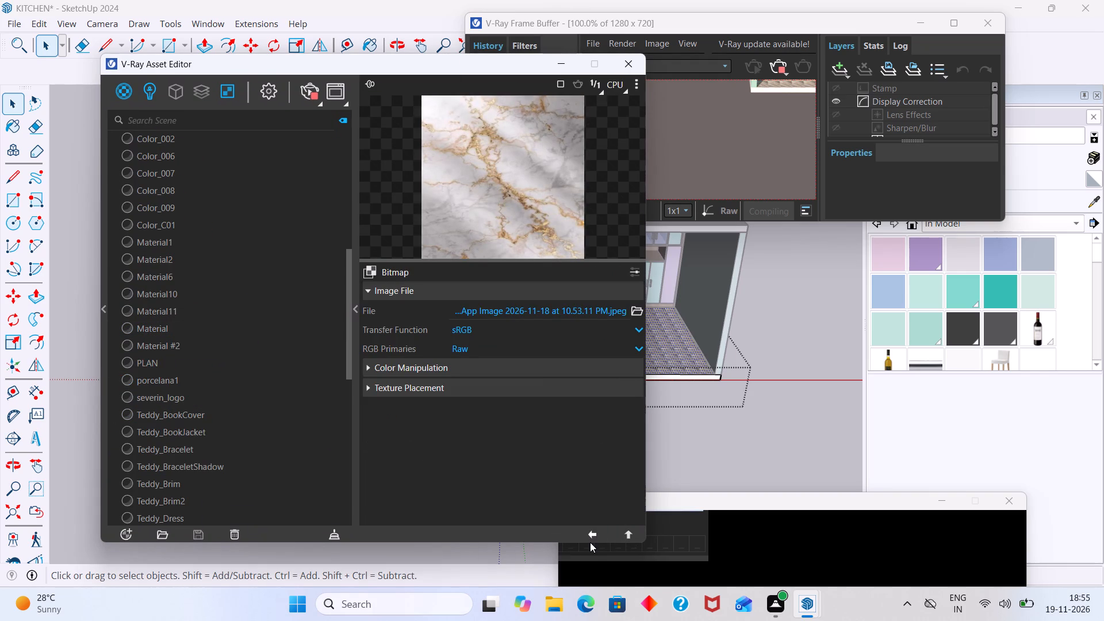
pyautogui.click(589, 536)
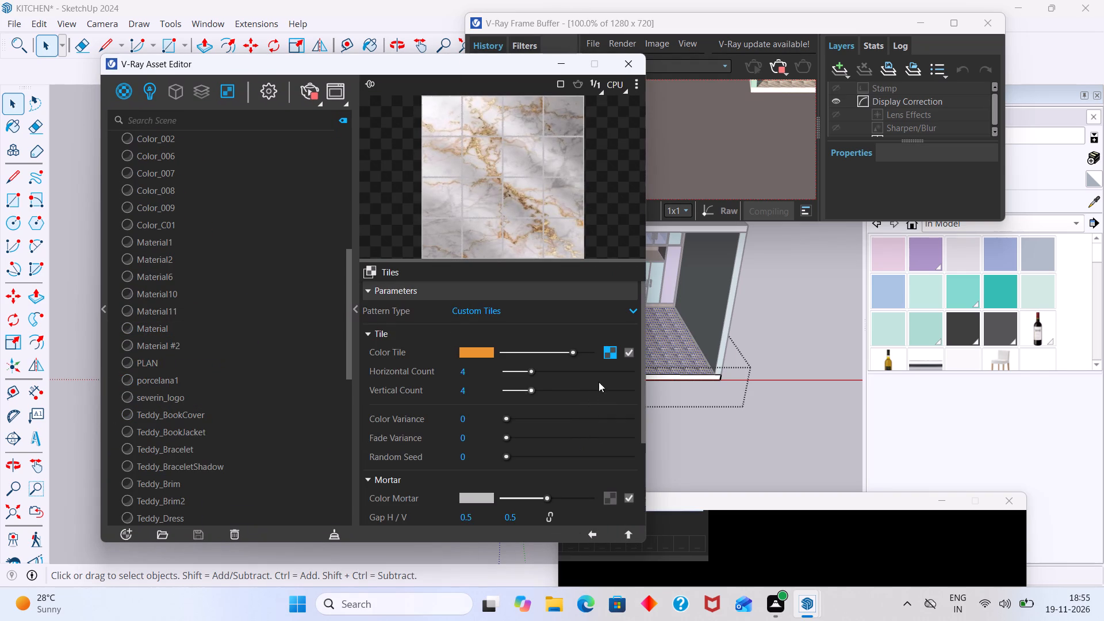
pyautogui.click(607, 356)
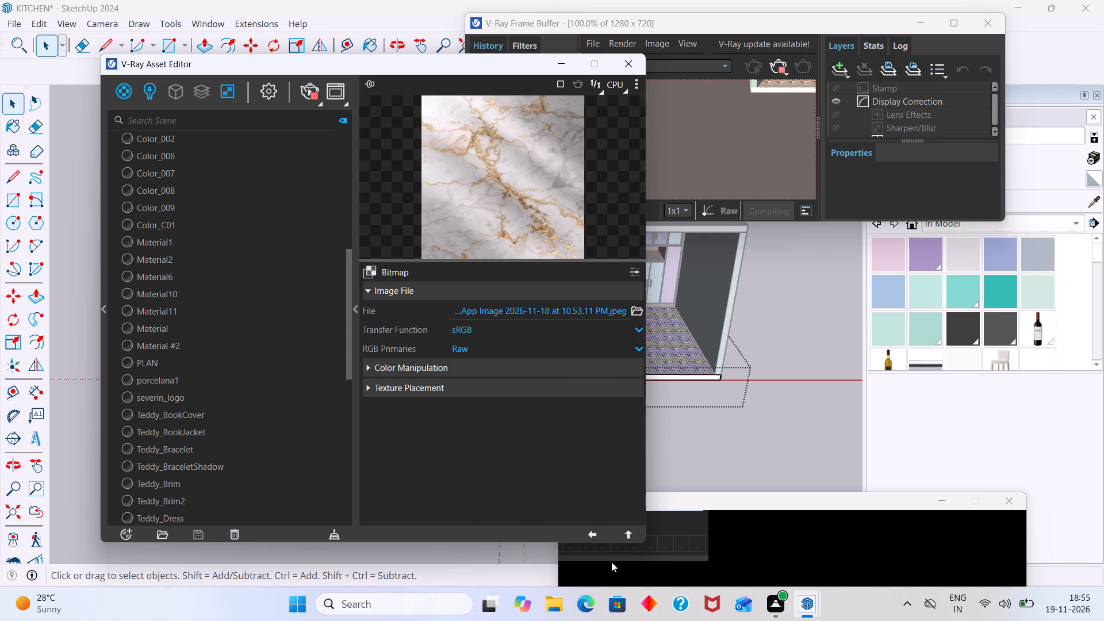
# Set the Color Tile of the diffuse Tiles texture to a pale cream.
pyautogui.click(589, 535)
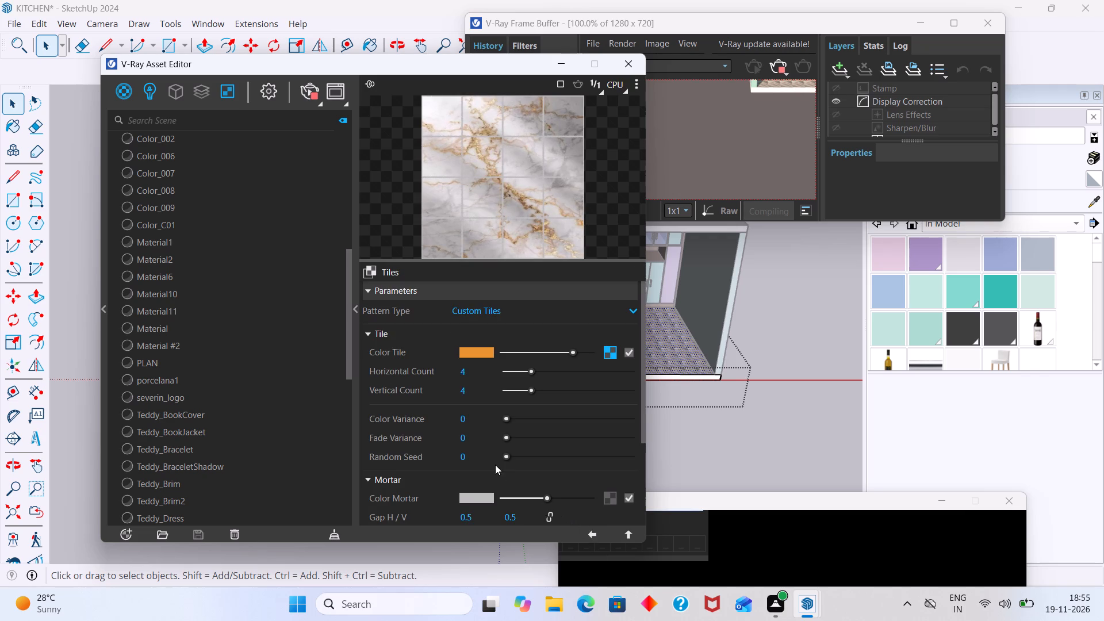
pyautogui.click(468, 352)
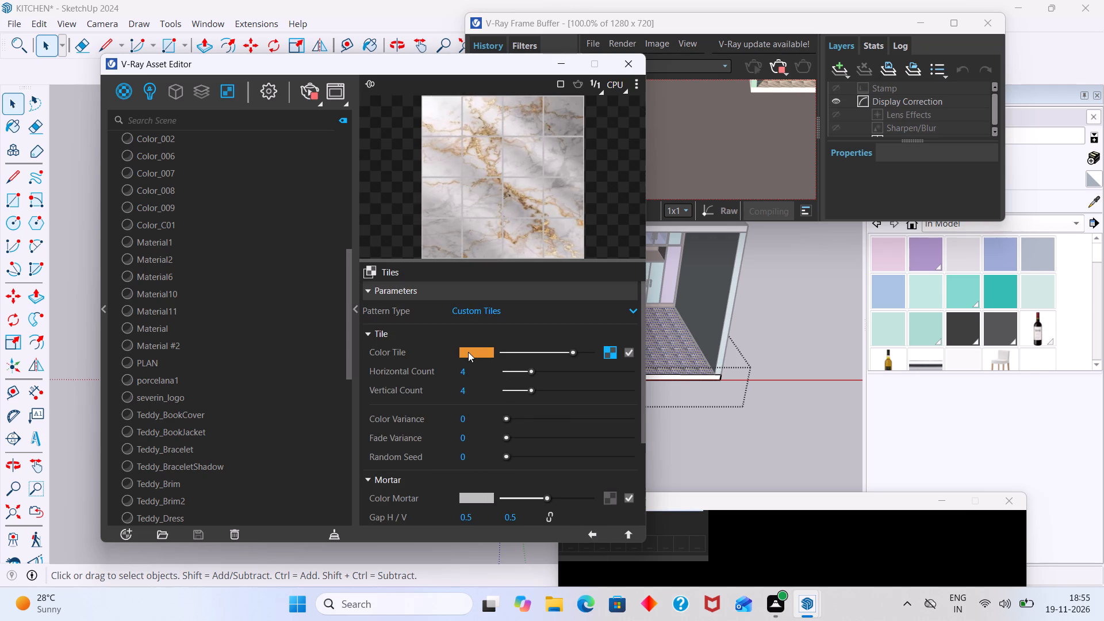
pyautogui.click(477, 354)
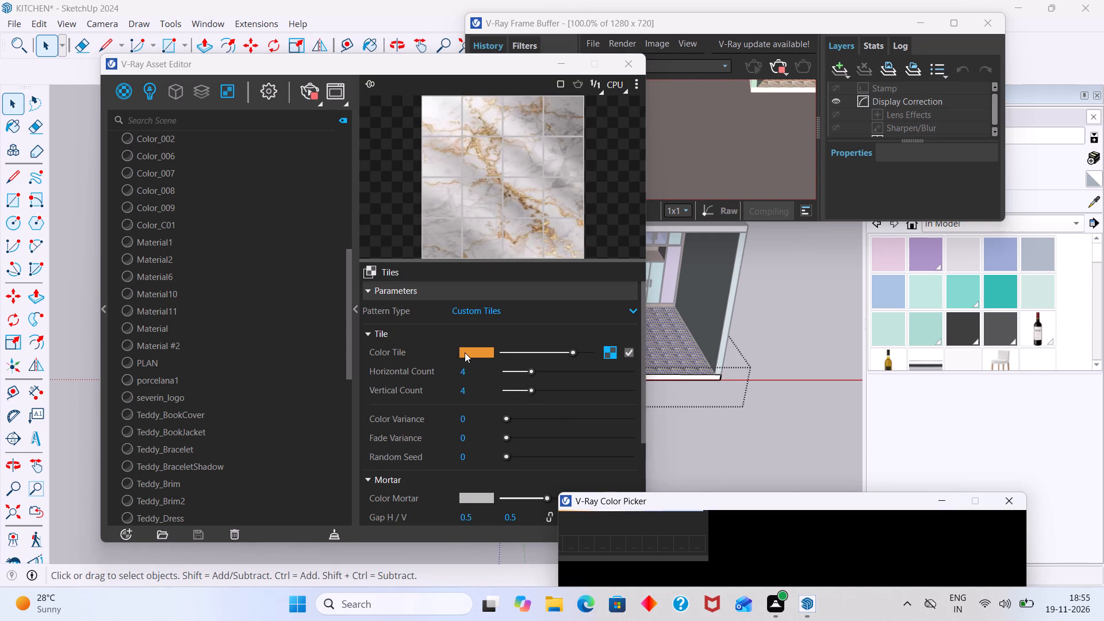
pyautogui.click(489, 350)
pyautogui.click(579, 511)
pyautogui.moveTo(592, 511); pyautogui.dragTo(580, 512)
pyautogui.moveTo(688, 490); pyautogui.dragTo(696, 416)
pyautogui.moveTo(723, 509); pyautogui.dragTo(720, 406)
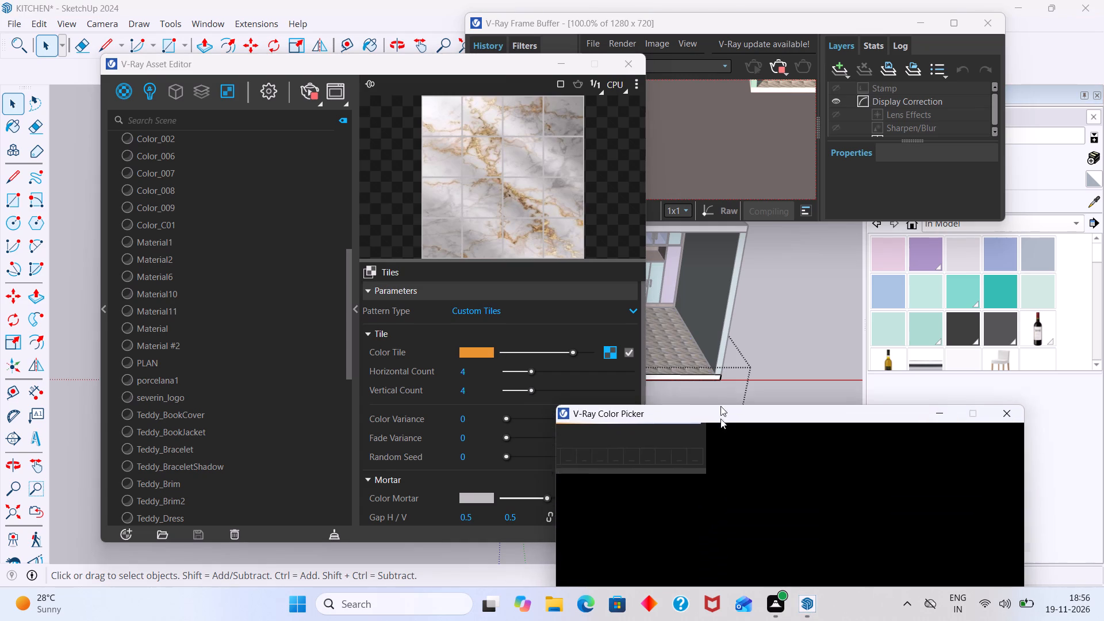
pyautogui.moveTo(720, 406); pyautogui.dragTo(737, 352)
pyautogui.click(645, 378)
pyautogui.click(618, 367)
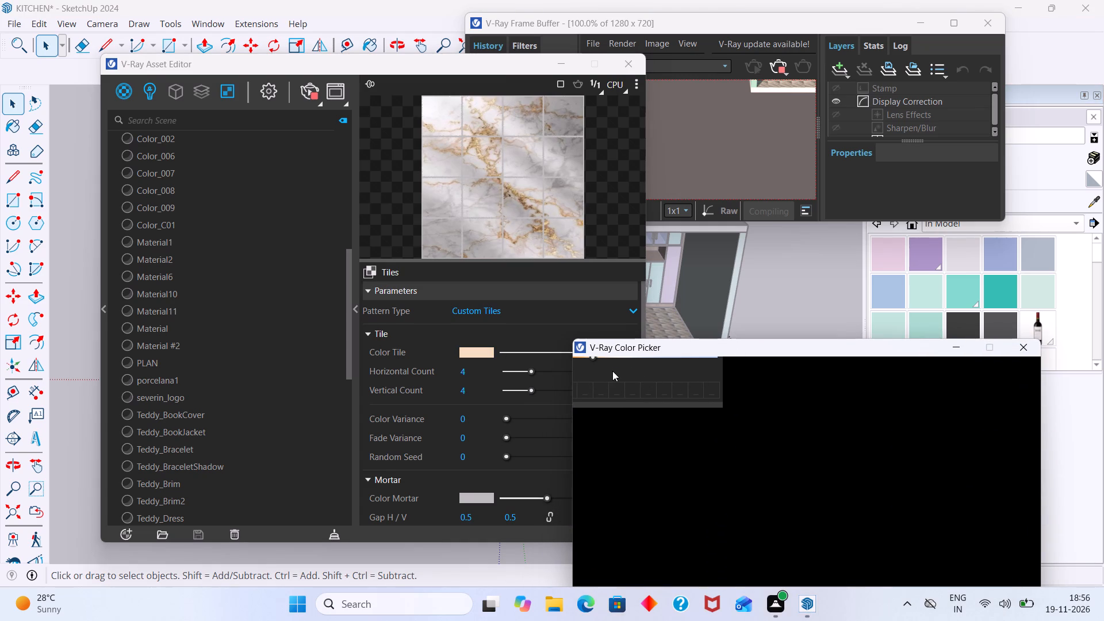
pyautogui.click(615, 371)
pyautogui.click(576, 378)
pyautogui.doubleClick(598, 370)
pyautogui.click(619, 367)
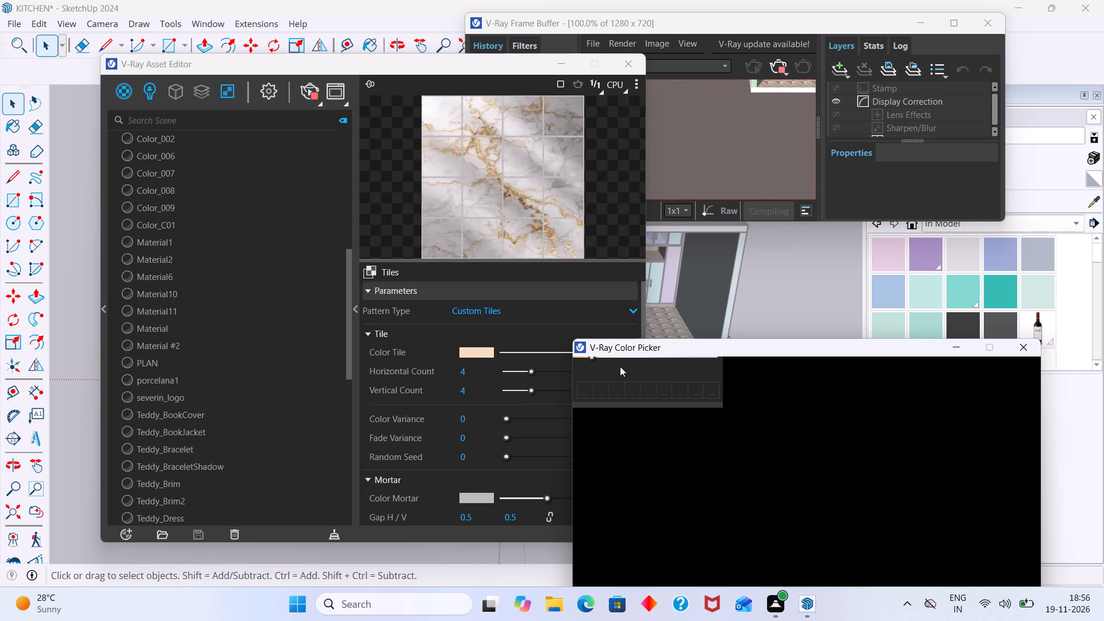
pyautogui.click(620, 366)
pyautogui.click(599, 366)
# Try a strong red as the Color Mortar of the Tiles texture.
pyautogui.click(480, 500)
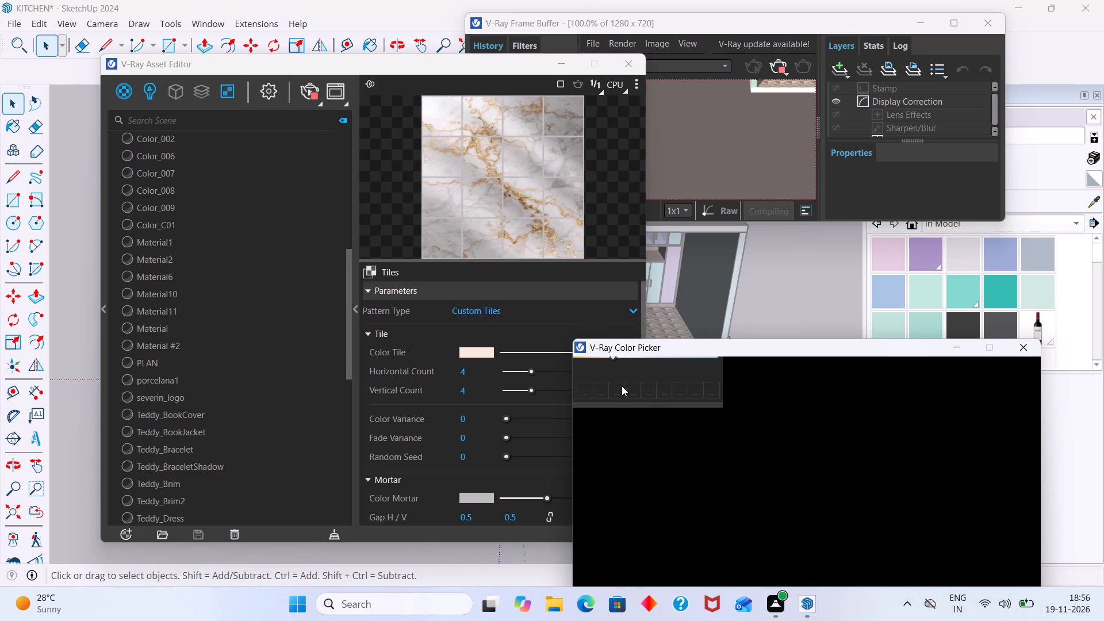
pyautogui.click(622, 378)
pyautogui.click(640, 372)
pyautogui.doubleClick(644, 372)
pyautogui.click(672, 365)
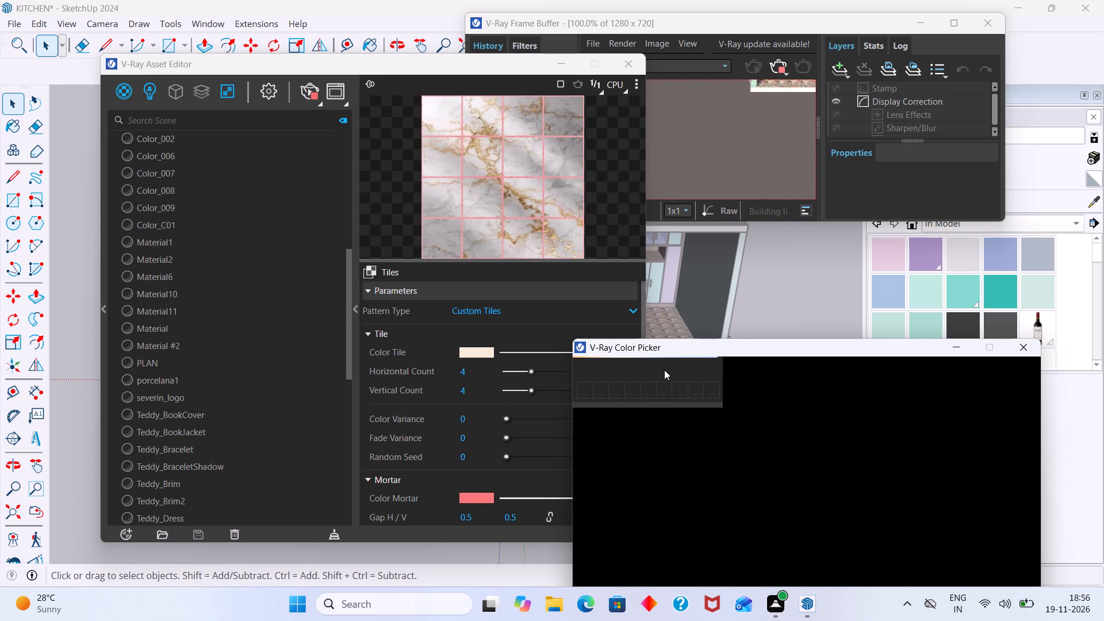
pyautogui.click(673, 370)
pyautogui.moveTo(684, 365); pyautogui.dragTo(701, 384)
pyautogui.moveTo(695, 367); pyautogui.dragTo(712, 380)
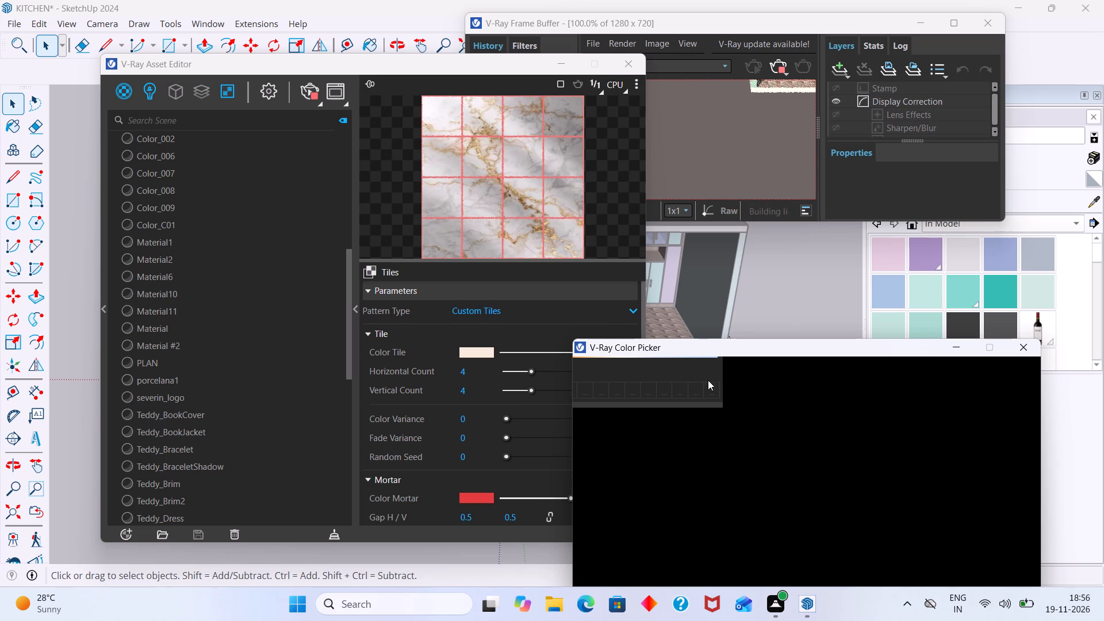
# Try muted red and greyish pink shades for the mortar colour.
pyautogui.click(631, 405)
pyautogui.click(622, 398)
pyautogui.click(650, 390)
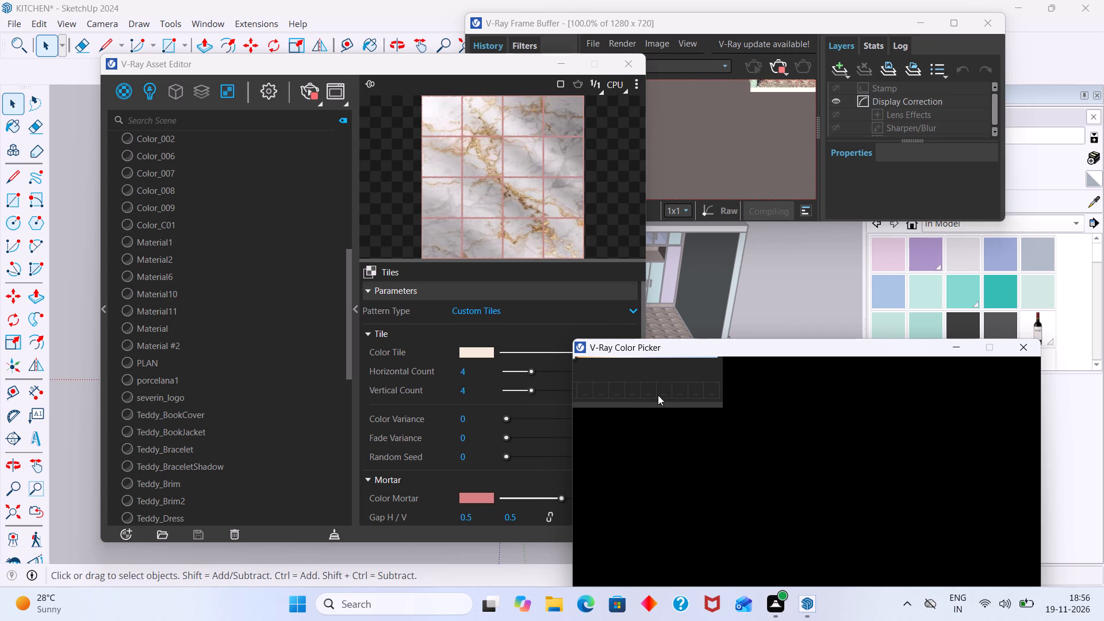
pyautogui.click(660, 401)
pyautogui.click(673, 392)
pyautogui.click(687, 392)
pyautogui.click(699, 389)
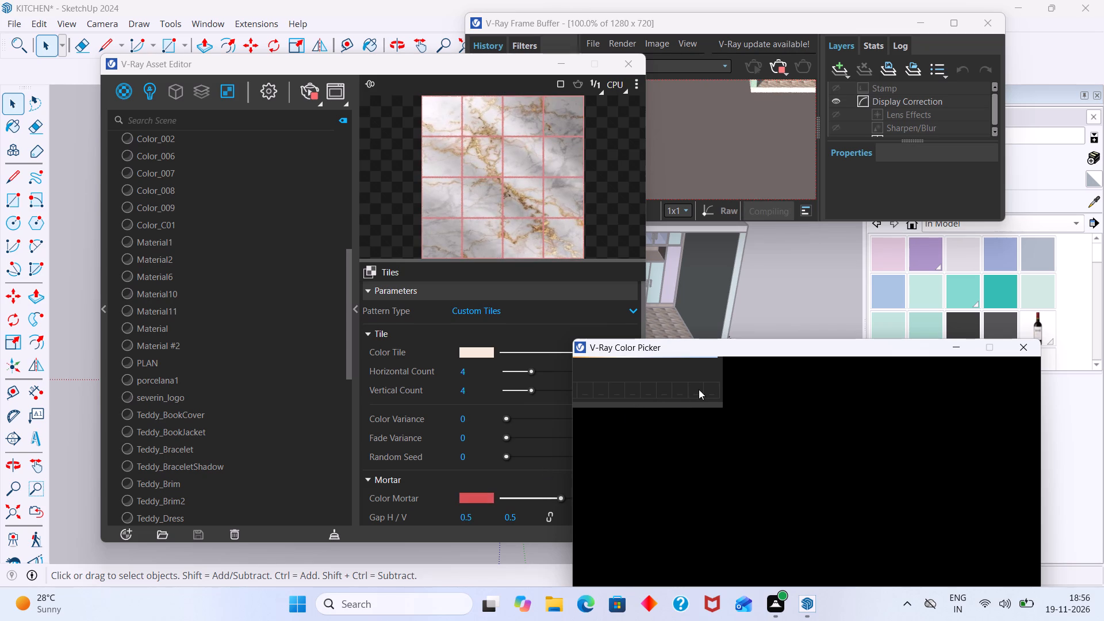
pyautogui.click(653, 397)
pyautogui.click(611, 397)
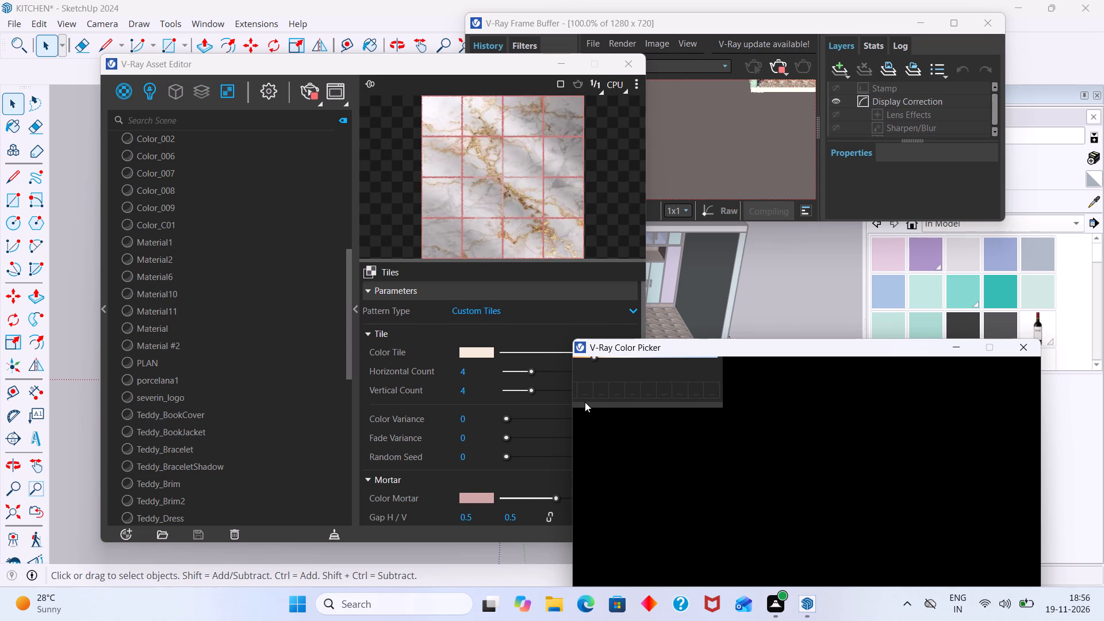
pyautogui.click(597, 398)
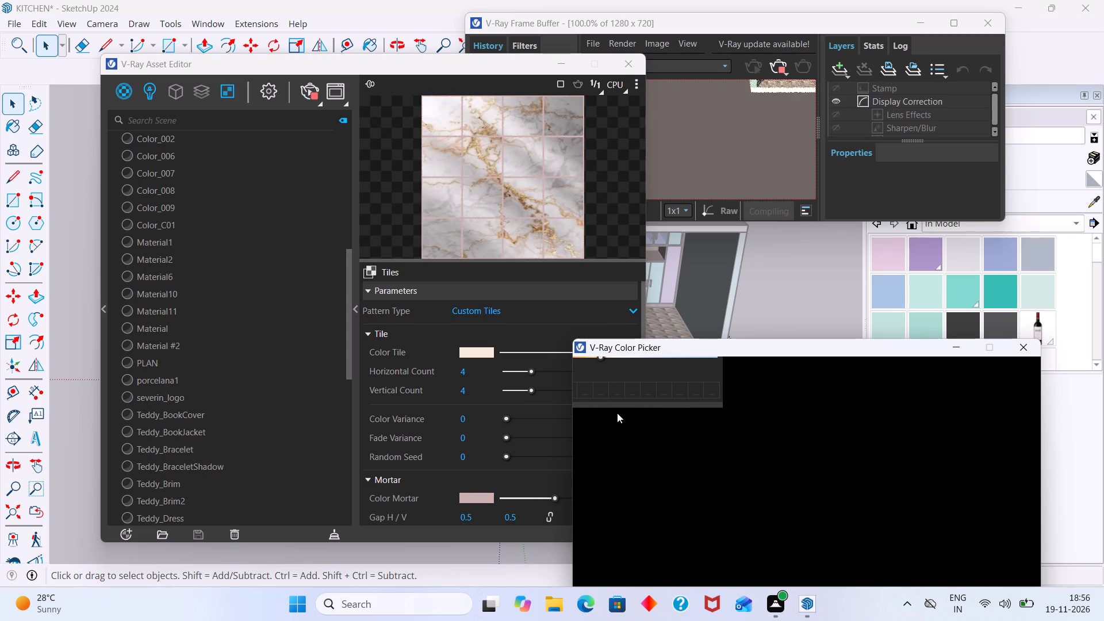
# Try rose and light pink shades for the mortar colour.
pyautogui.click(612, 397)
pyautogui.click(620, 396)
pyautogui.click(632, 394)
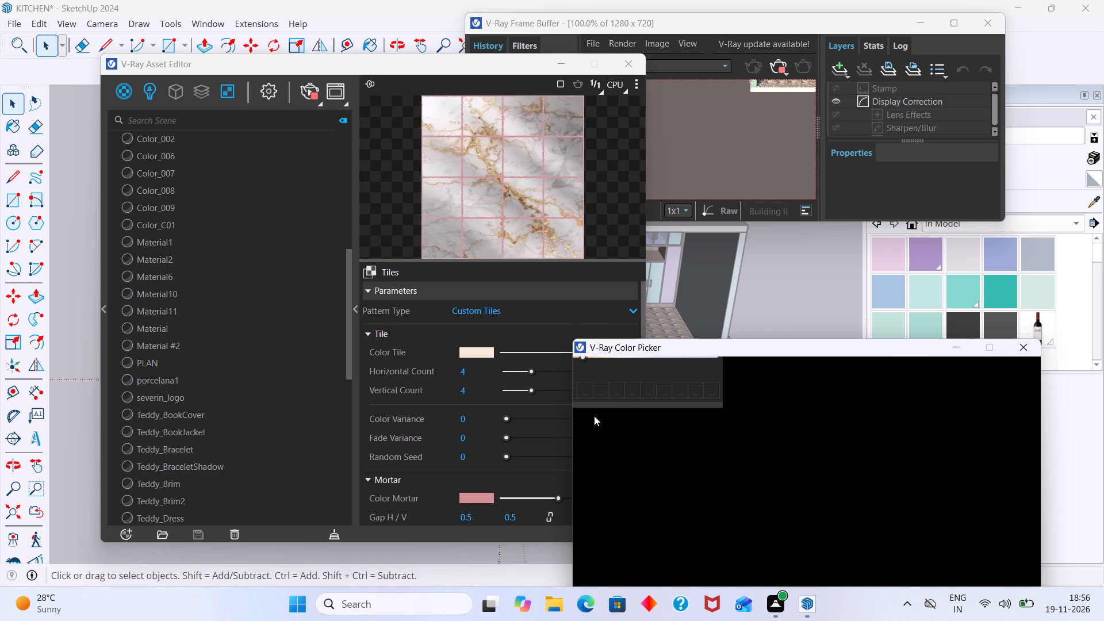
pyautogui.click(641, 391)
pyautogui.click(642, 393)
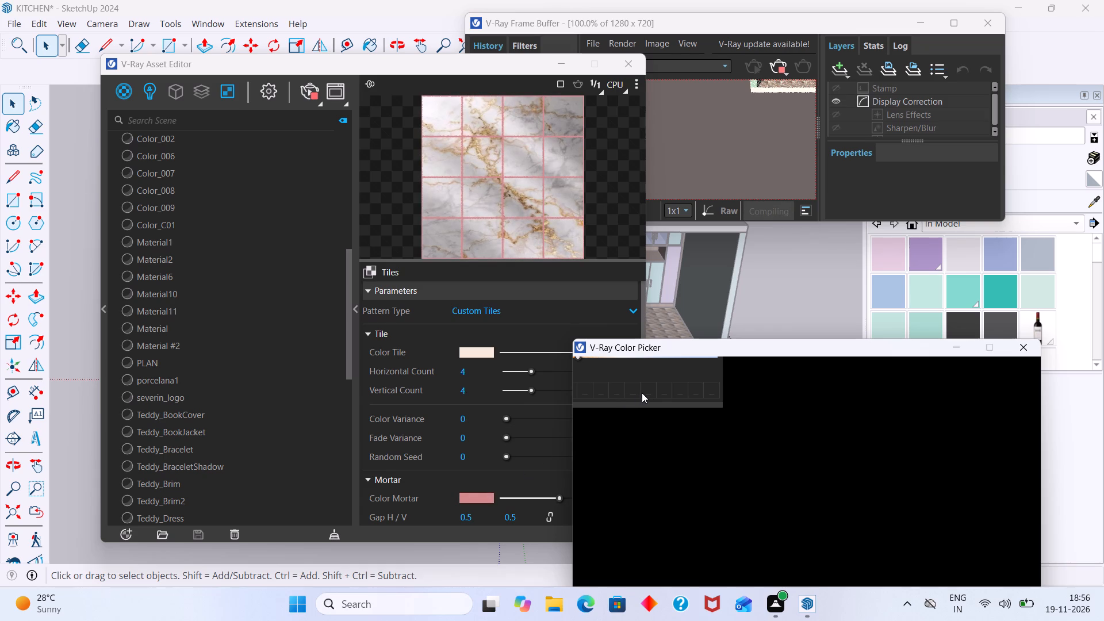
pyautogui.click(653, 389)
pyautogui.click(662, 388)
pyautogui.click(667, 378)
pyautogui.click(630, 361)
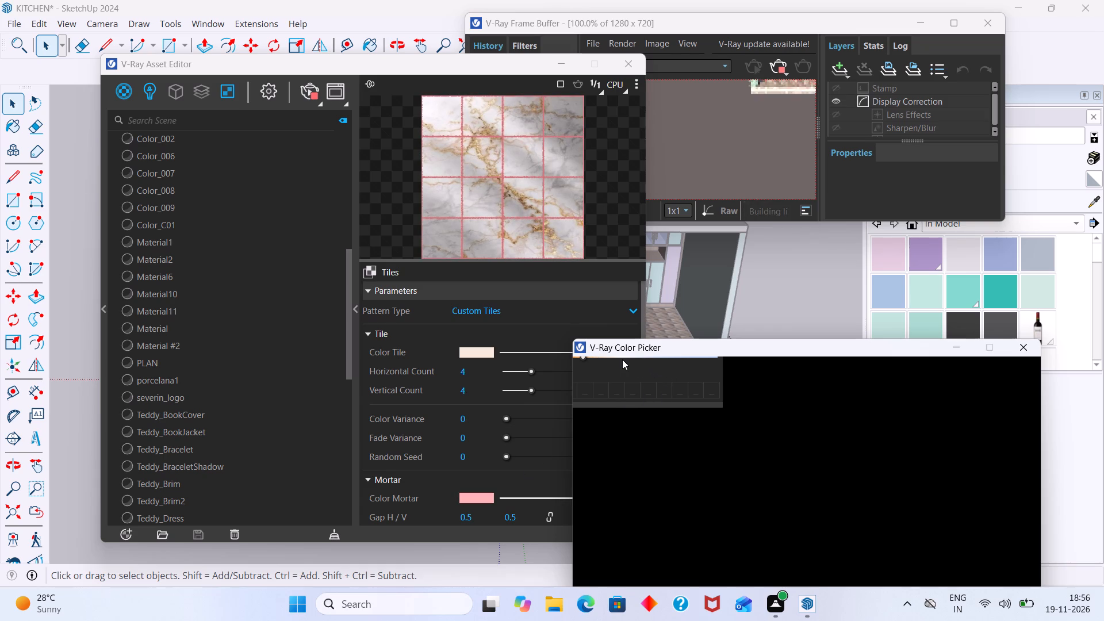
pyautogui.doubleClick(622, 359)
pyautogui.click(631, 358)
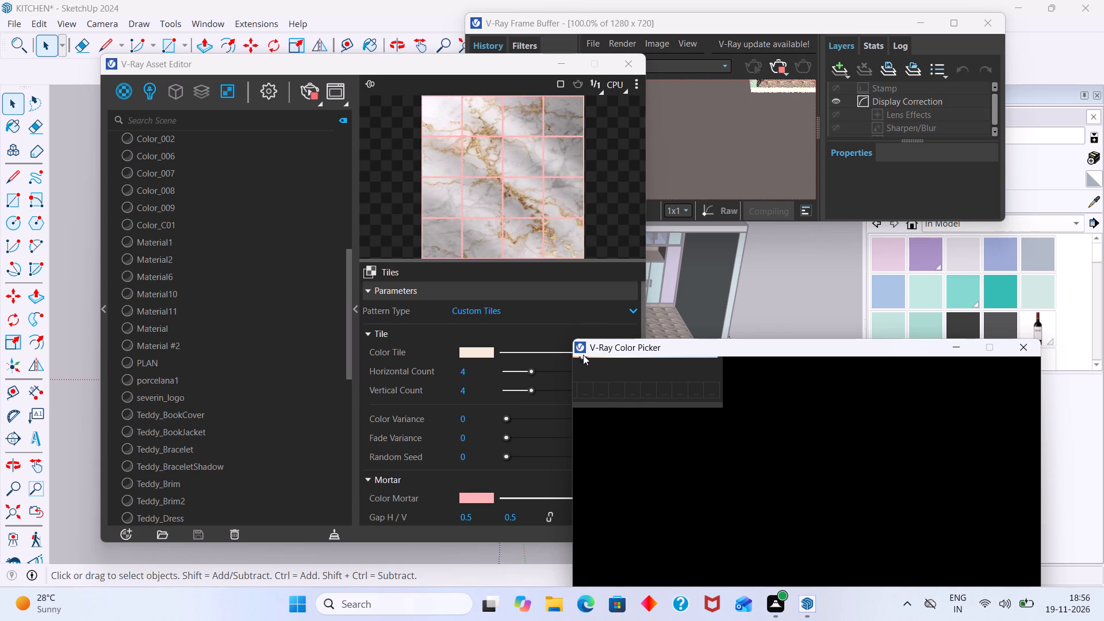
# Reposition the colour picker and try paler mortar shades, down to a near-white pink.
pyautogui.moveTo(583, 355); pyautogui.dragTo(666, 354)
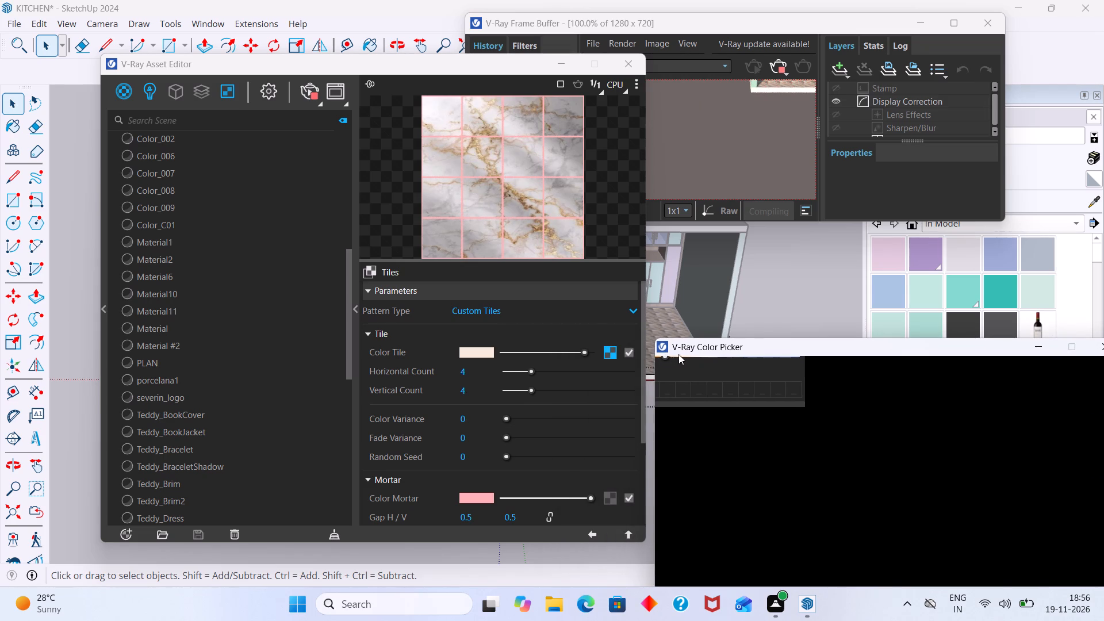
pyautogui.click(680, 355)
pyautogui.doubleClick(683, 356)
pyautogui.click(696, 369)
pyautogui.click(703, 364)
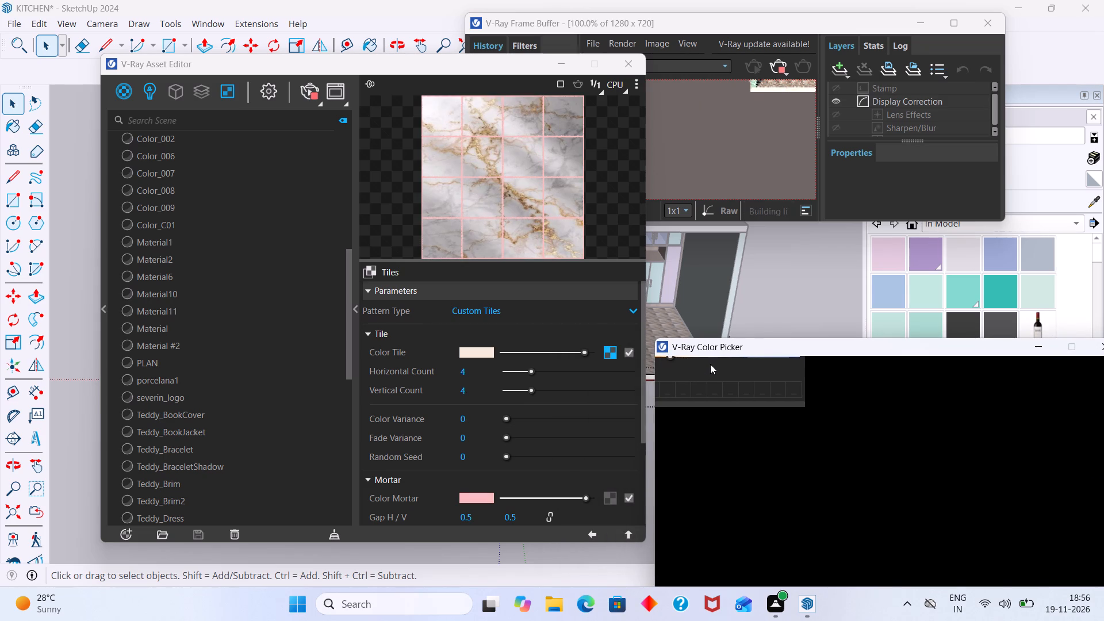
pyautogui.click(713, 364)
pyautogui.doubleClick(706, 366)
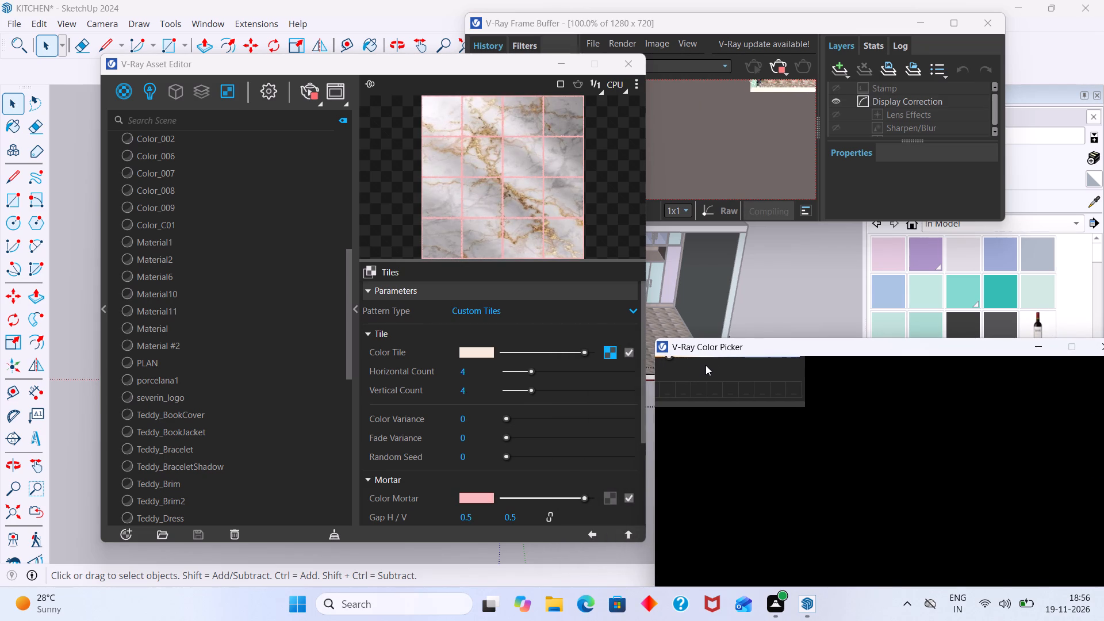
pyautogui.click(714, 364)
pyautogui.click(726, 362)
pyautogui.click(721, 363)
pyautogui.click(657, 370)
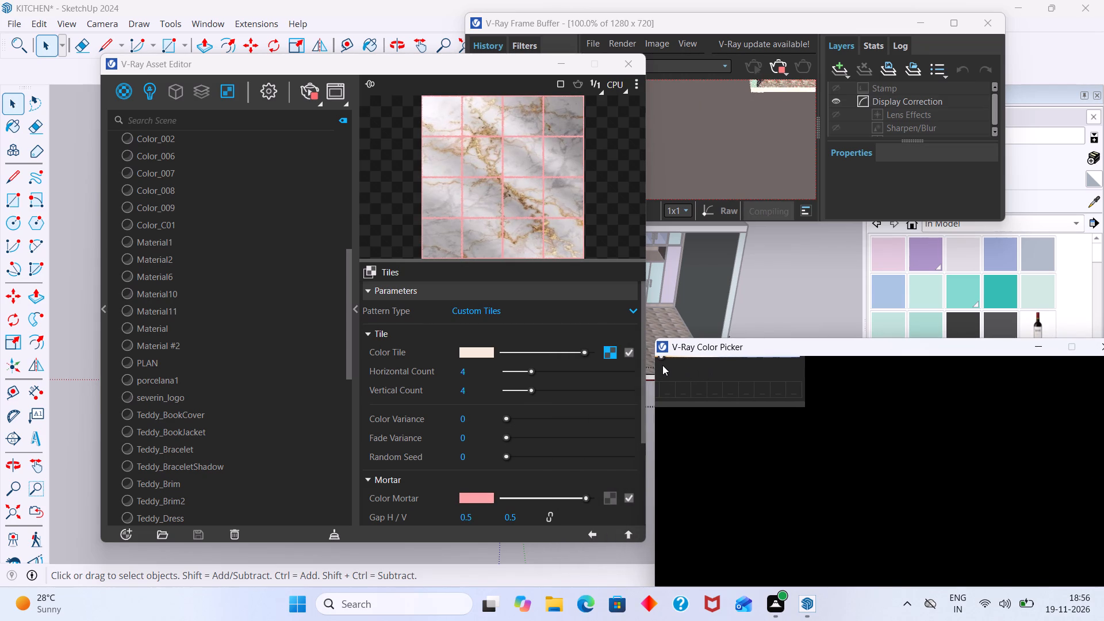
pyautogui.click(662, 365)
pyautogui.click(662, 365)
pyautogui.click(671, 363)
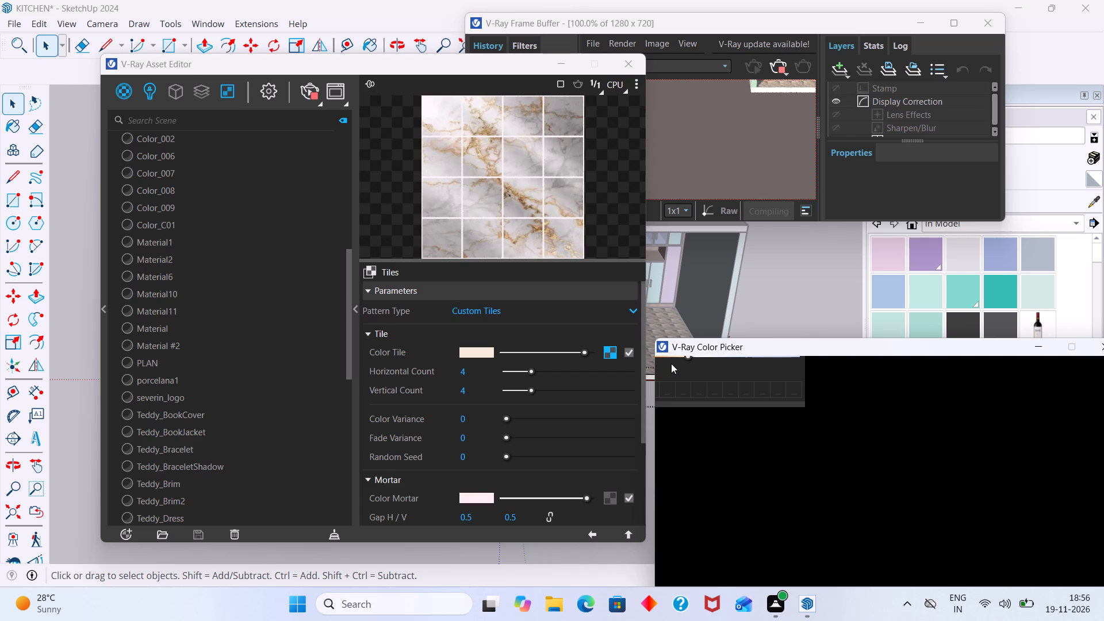
# Set the mortar colour of the Tiles texture to a light salmon pink.
pyautogui.click(685, 363)
pyautogui.moveTo(681, 358); pyautogui.dragTo(674, 356)
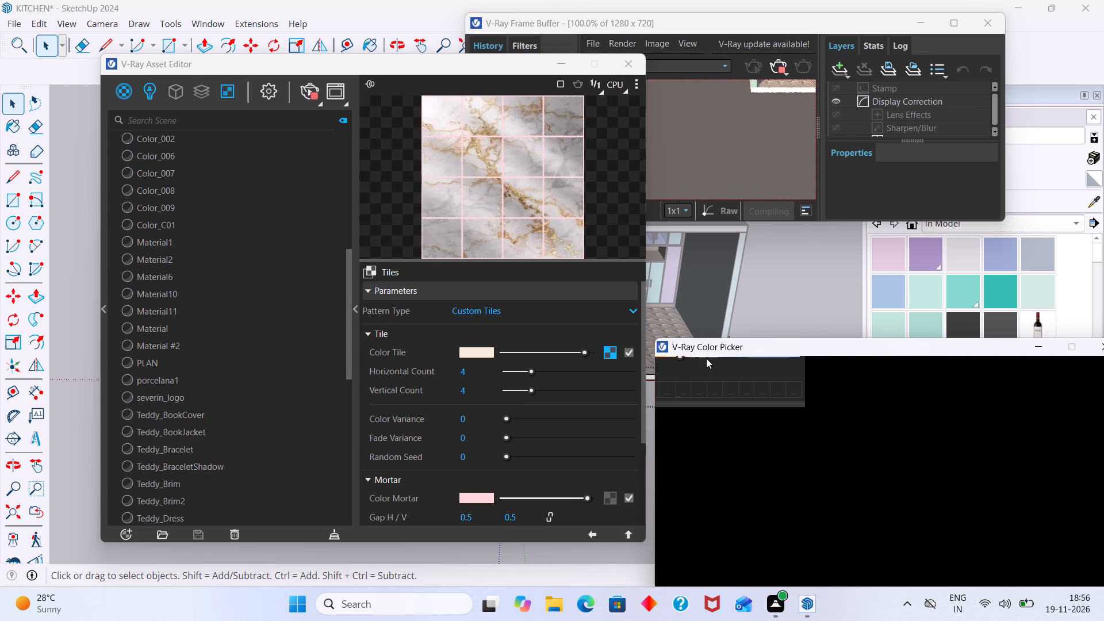
pyautogui.click(718, 361)
pyautogui.click(733, 358)
pyautogui.click(739, 358)
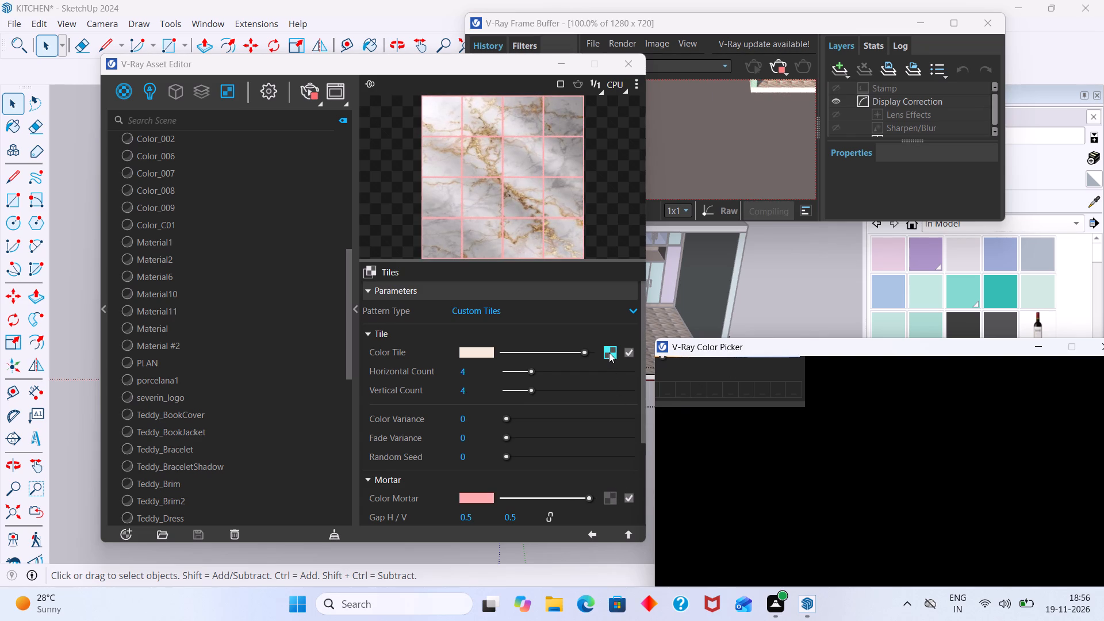
# Paste the Color Tile's marble bitmap into the Color Mortar texture slot as a copy.
pyautogui.moveTo(609, 352); pyautogui.dragTo(608, 496)
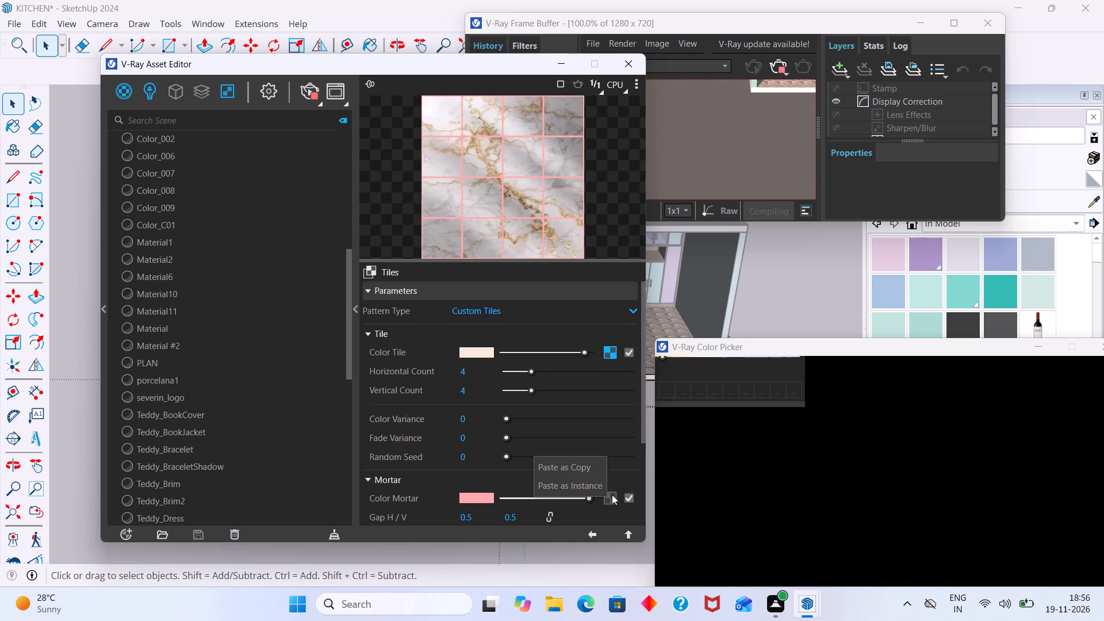
pyautogui.click(586, 469)
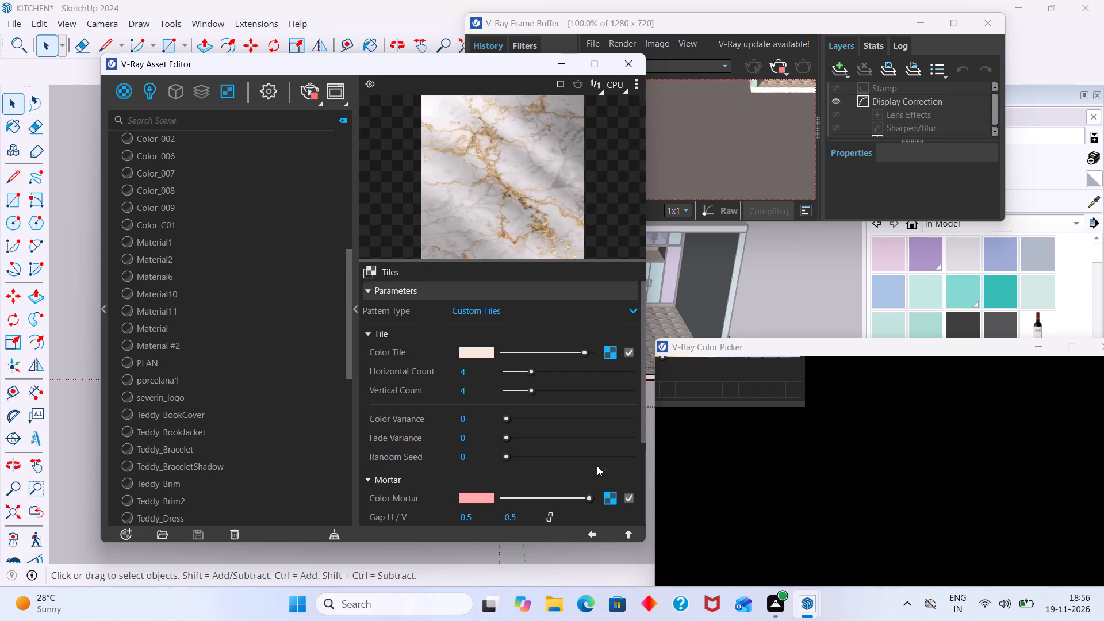
# Load WhatsApp Image 2026-11-18 at 10.53.11 PM from Pictures as the Color Tile bitmap's image file.
pyautogui.click(609, 356)
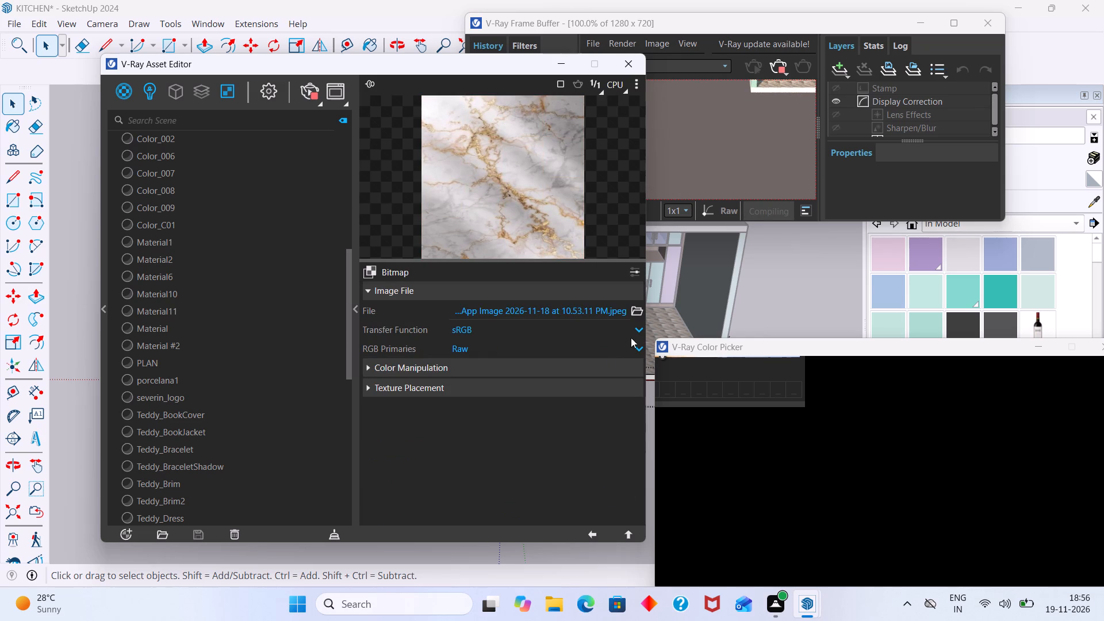
pyautogui.click(638, 313)
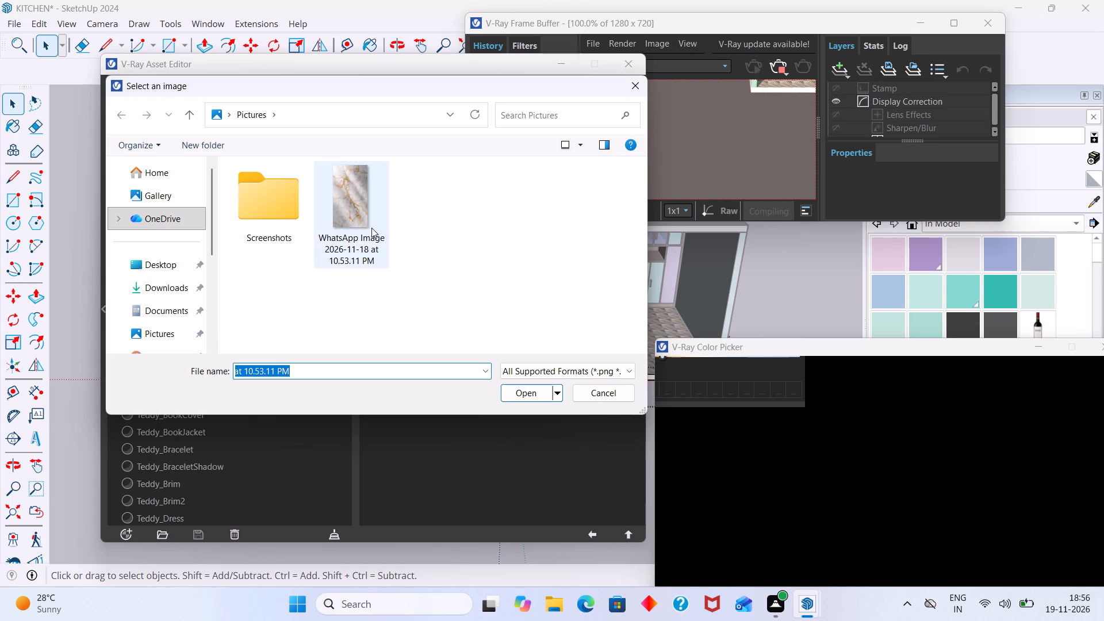
pyautogui.click(366, 225)
pyautogui.click(543, 393)
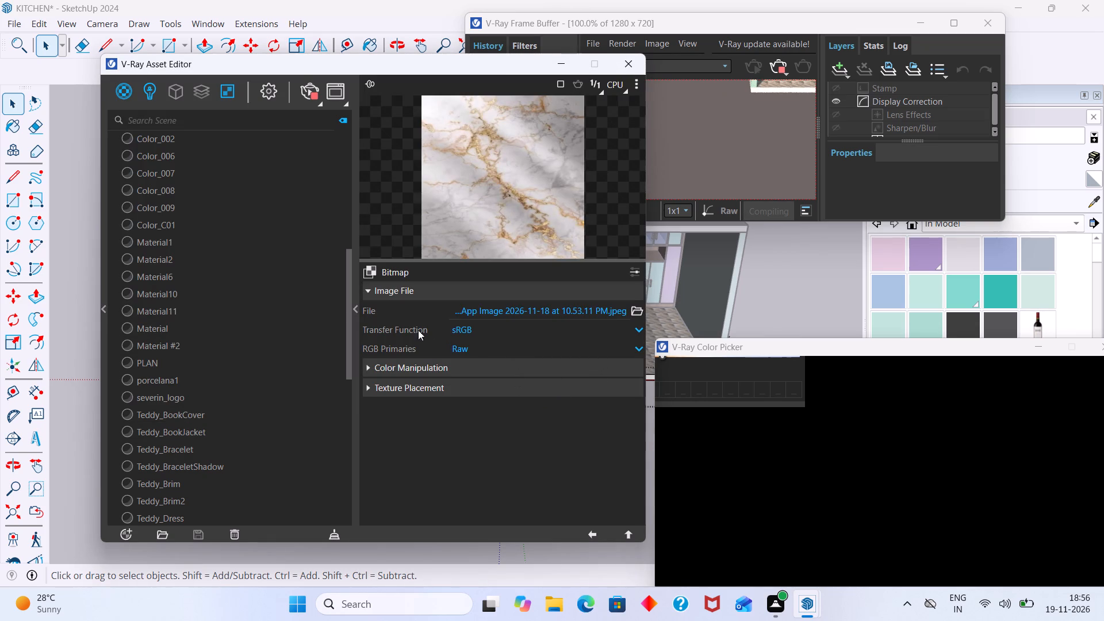
# Collapse the material settings and examine the tiled kitchen floor up close in the model and interactive render.
pyautogui.click(355, 309)
pyautogui.scroll(3, 579, 346)
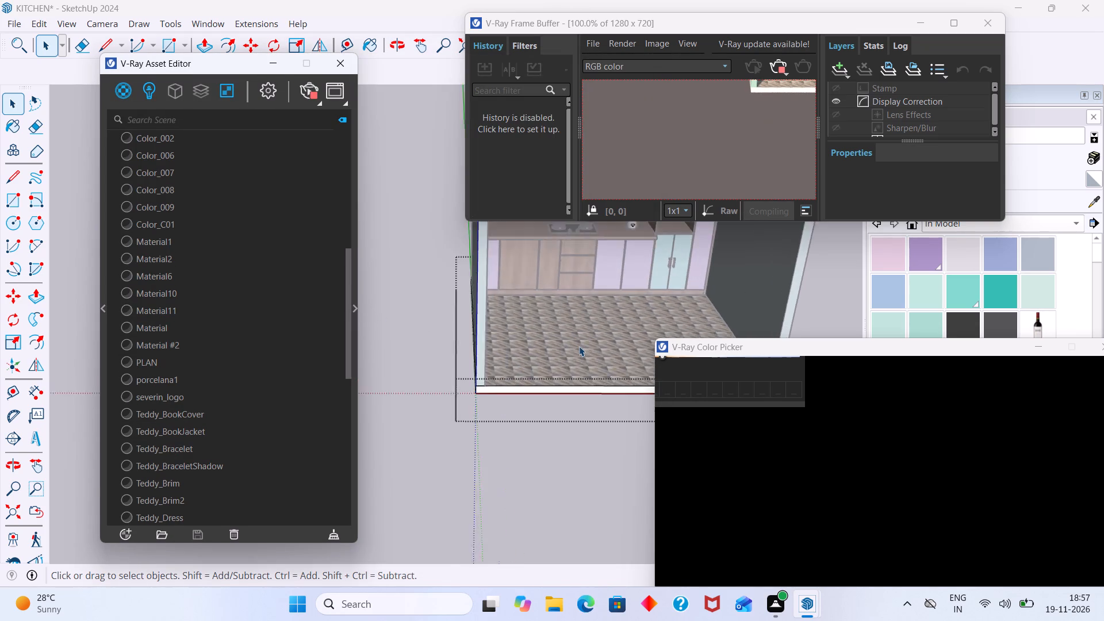
pyautogui.scroll(17, 579, 346)
pyautogui.scroll(-9, 580, 347)
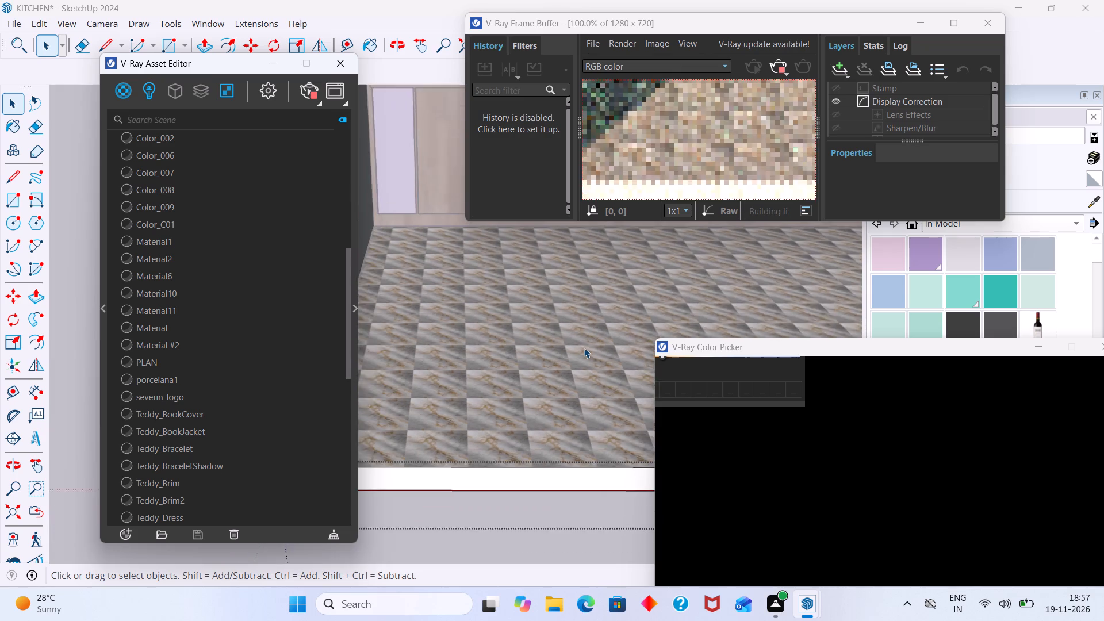
pyautogui.moveTo(1011, 351); pyautogui.dragTo(907, 389)
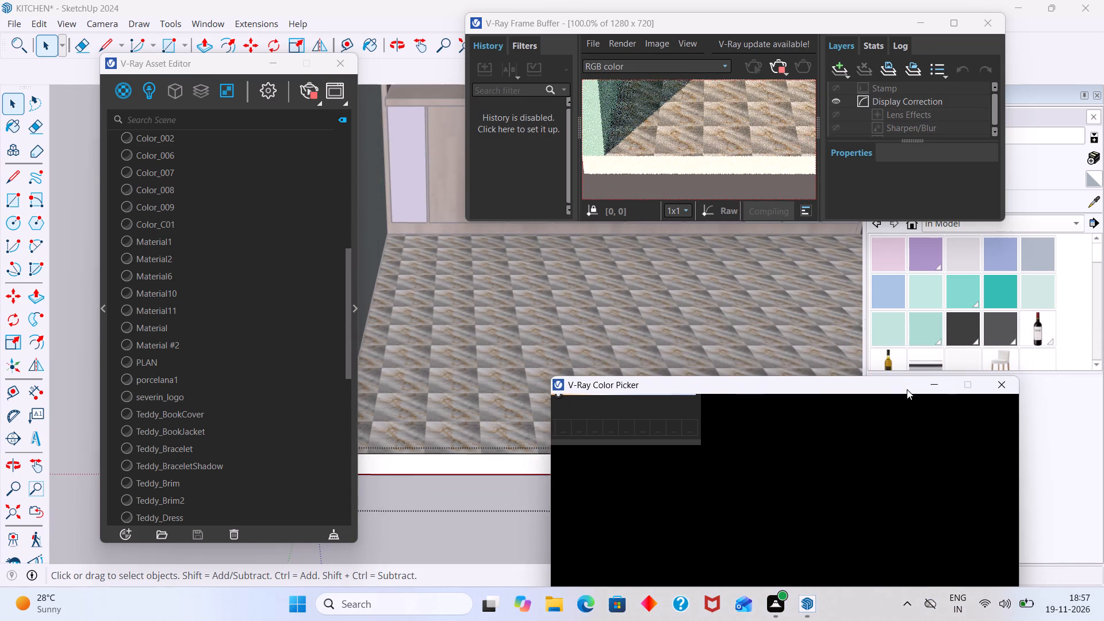
# Close the V-Ray Color Picker and apply the tiles and grouting material to the current selection.
pyautogui.moveTo(907, 389); pyautogui.dragTo(926, 389)
pyautogui.click(1029, 382)
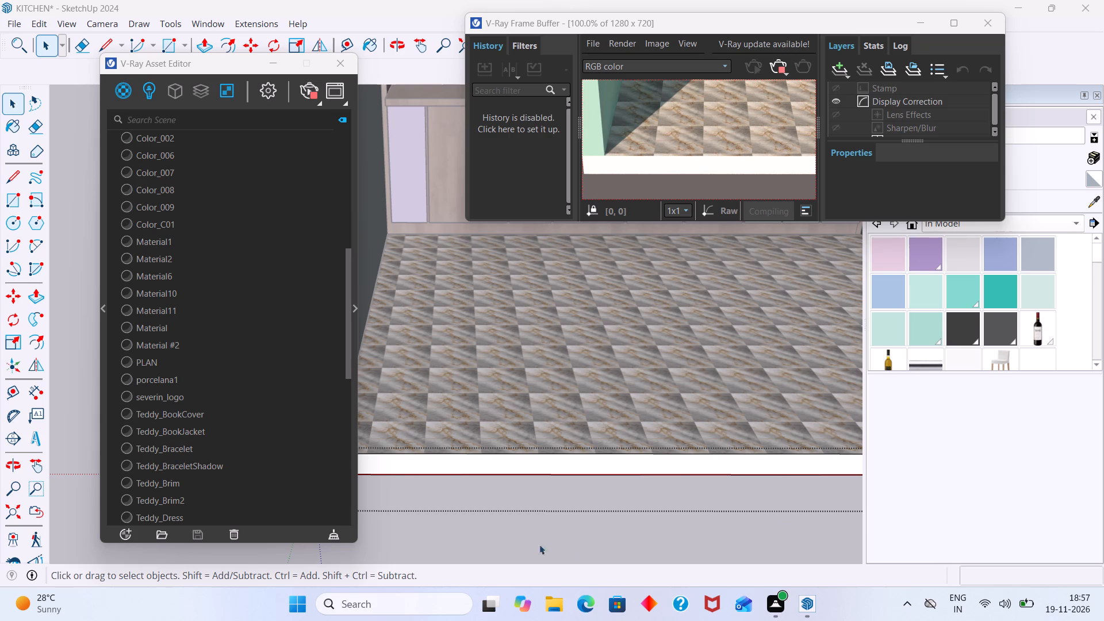
pyautogui.scroll(6, 502, 403)
pyautogui.scroll(-9, 516, 363)
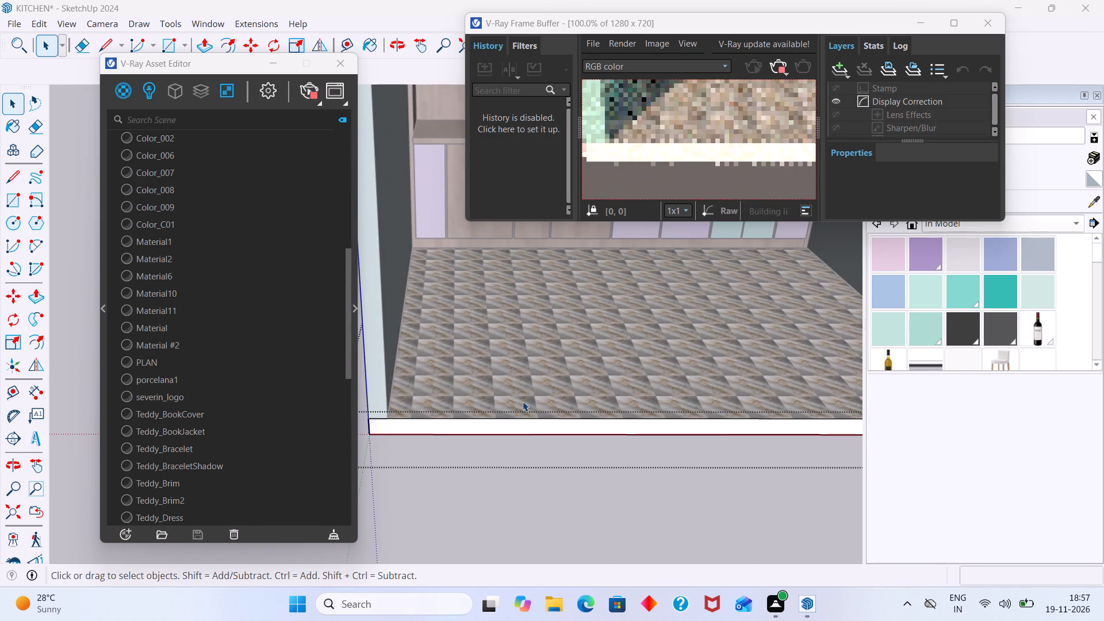
pyautogui.scroll(-7, 209, 404)
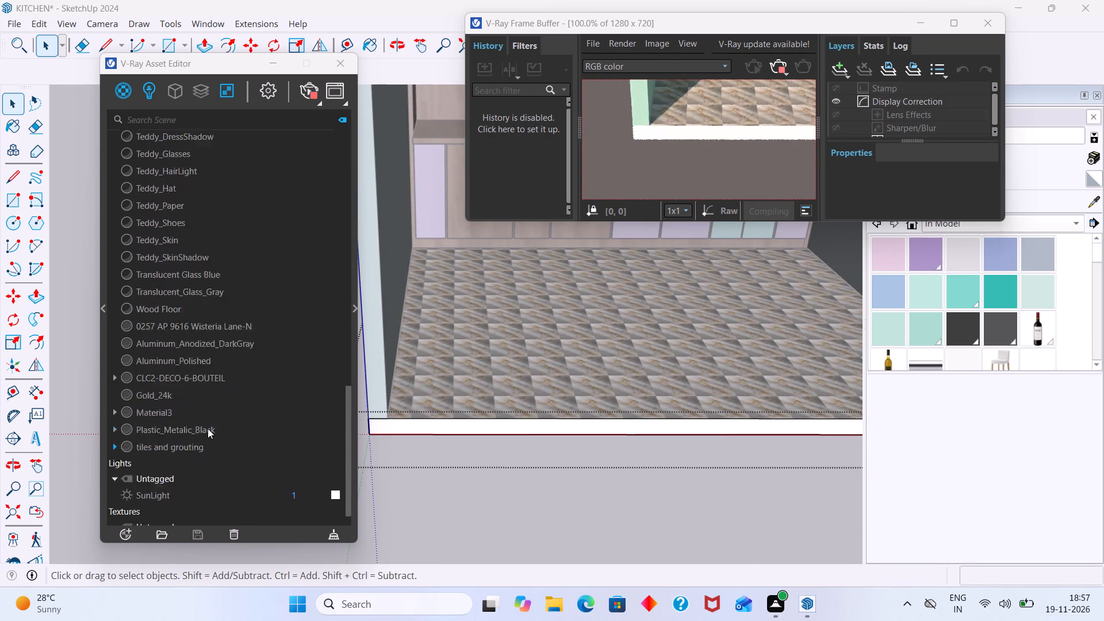
pyautogui.rightClick(196, 417)
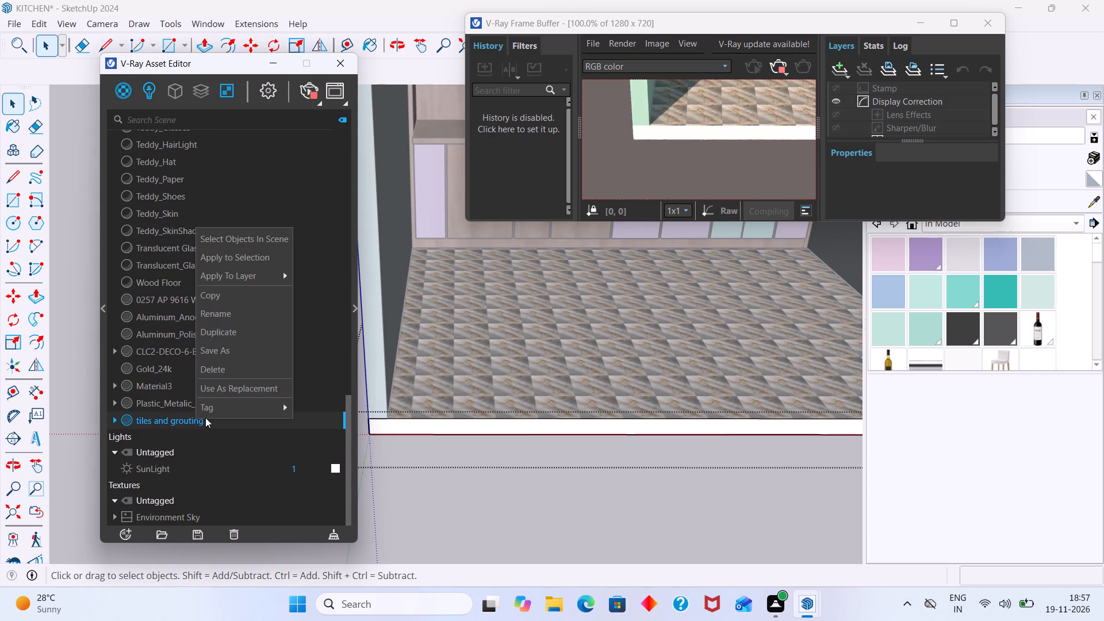
pyautogui.click(237, 256)
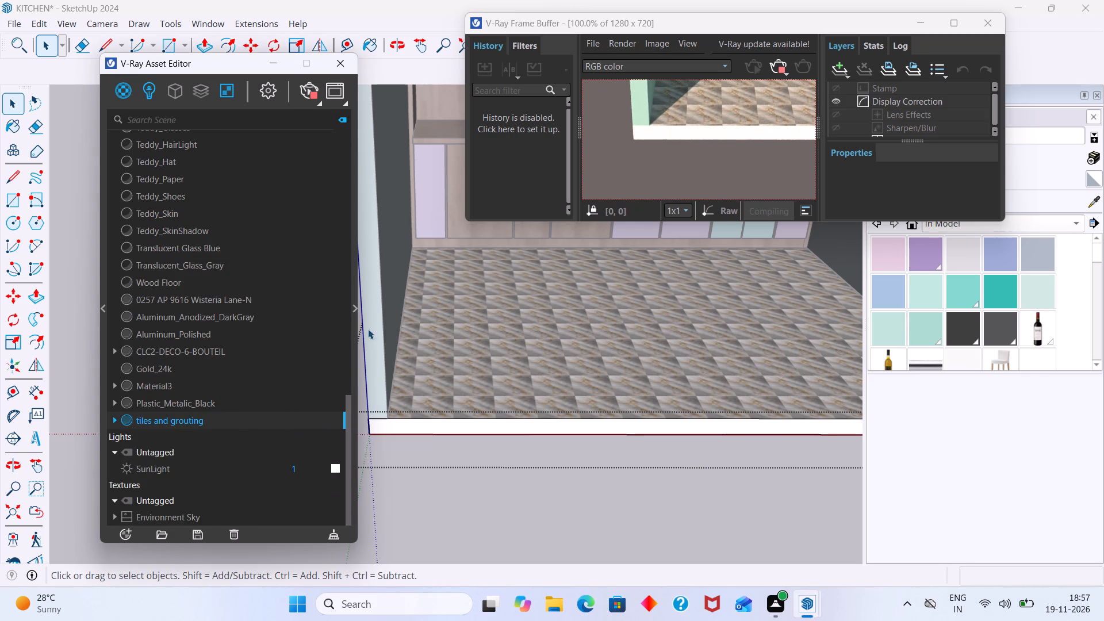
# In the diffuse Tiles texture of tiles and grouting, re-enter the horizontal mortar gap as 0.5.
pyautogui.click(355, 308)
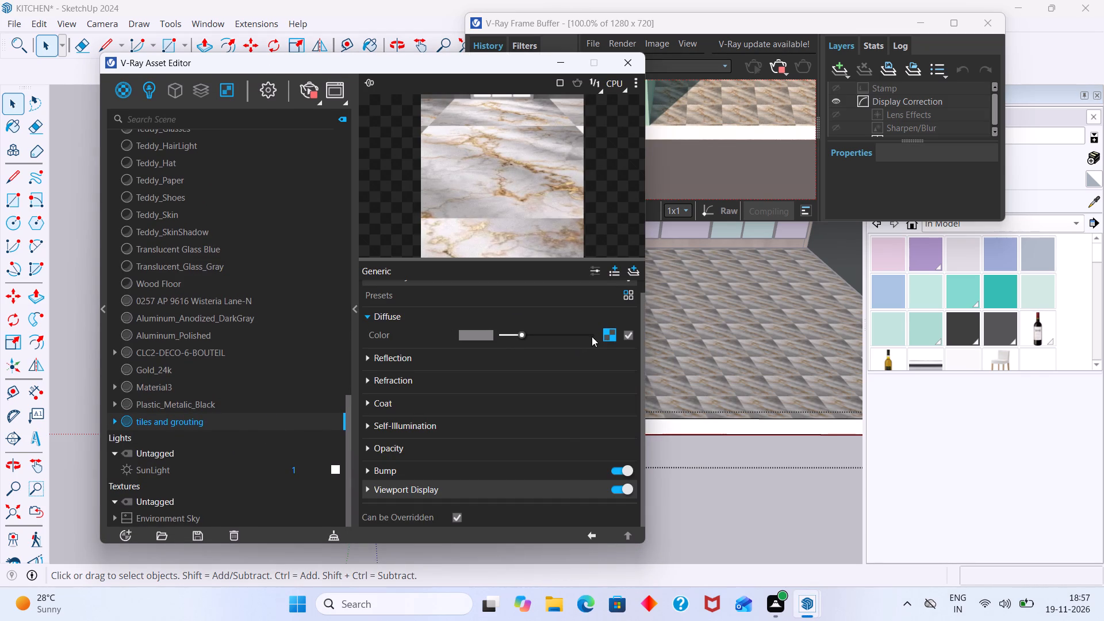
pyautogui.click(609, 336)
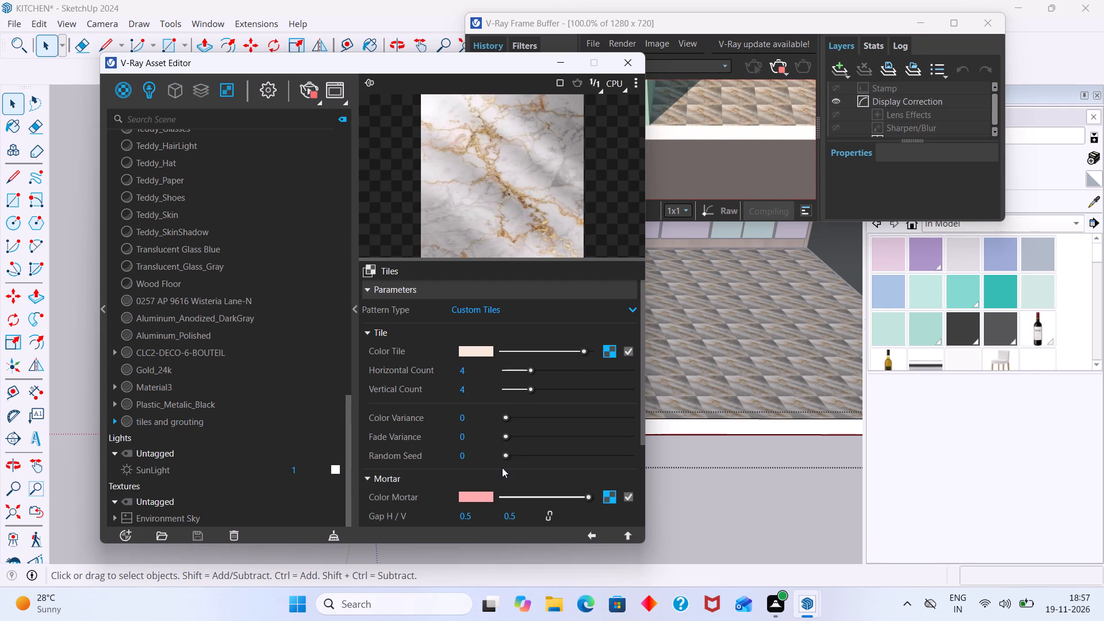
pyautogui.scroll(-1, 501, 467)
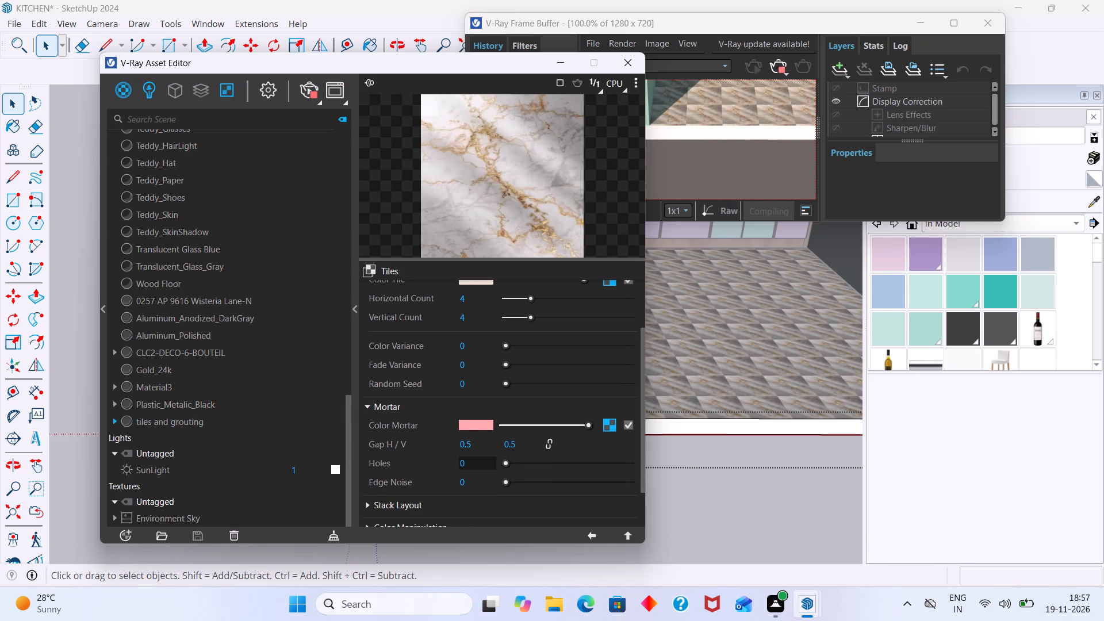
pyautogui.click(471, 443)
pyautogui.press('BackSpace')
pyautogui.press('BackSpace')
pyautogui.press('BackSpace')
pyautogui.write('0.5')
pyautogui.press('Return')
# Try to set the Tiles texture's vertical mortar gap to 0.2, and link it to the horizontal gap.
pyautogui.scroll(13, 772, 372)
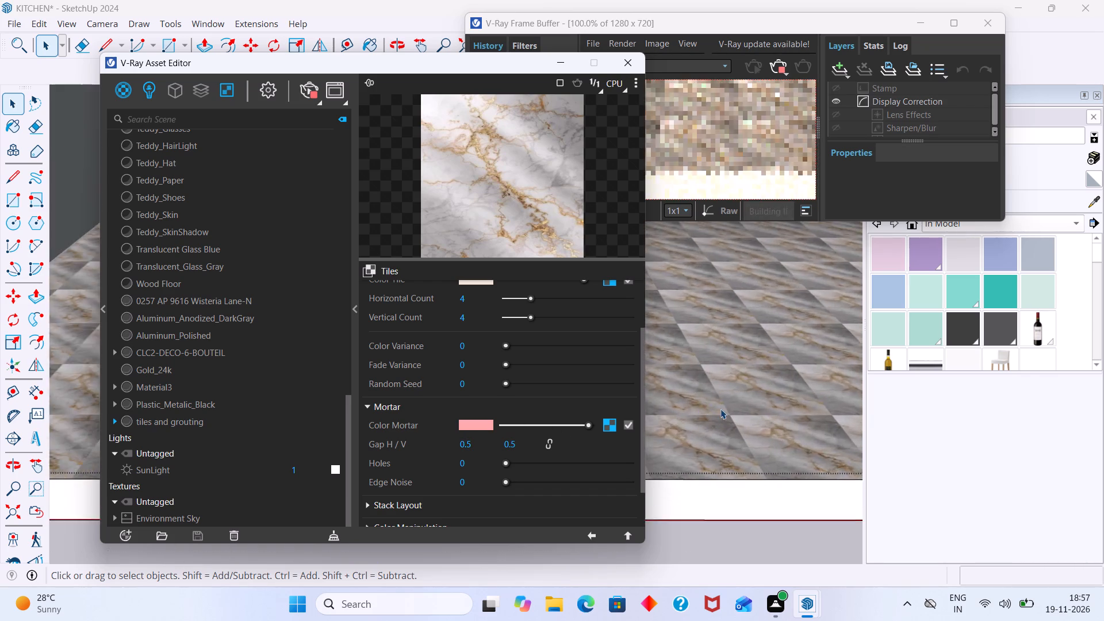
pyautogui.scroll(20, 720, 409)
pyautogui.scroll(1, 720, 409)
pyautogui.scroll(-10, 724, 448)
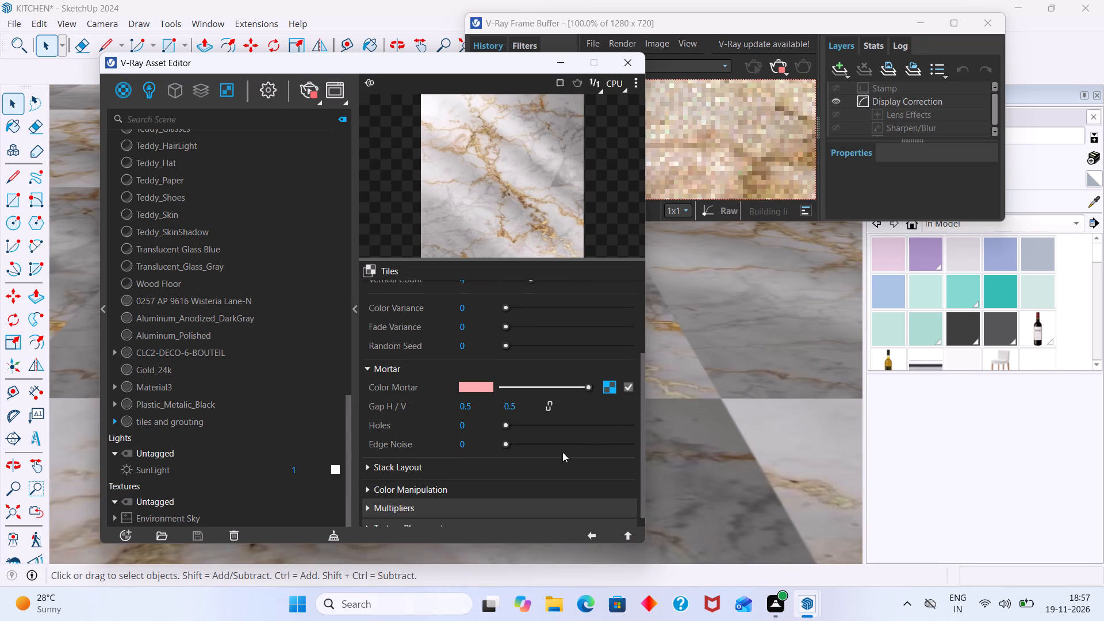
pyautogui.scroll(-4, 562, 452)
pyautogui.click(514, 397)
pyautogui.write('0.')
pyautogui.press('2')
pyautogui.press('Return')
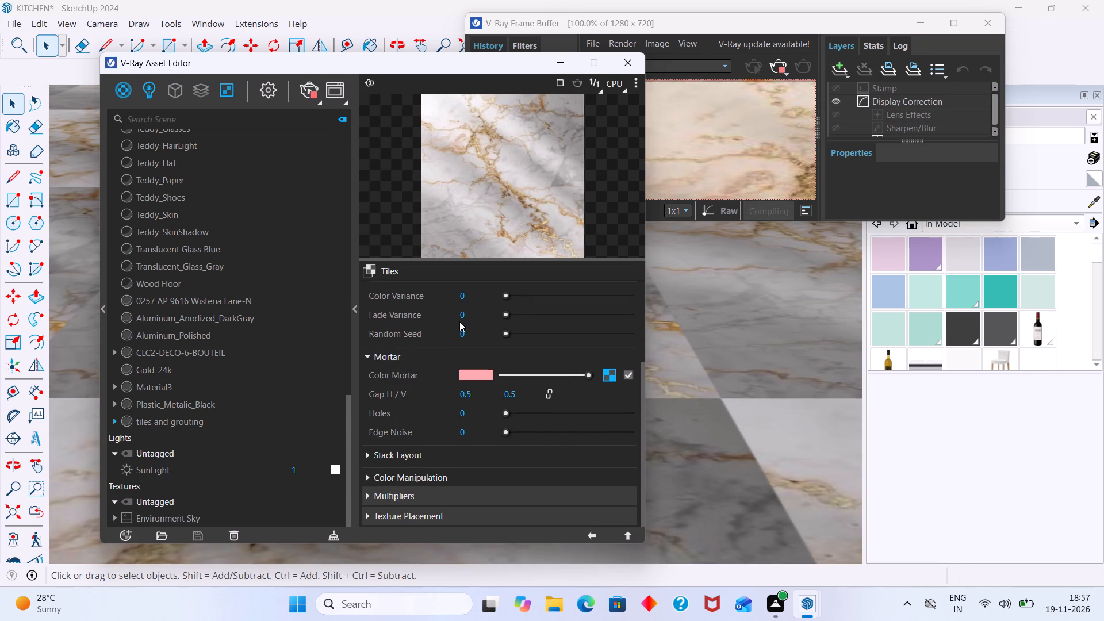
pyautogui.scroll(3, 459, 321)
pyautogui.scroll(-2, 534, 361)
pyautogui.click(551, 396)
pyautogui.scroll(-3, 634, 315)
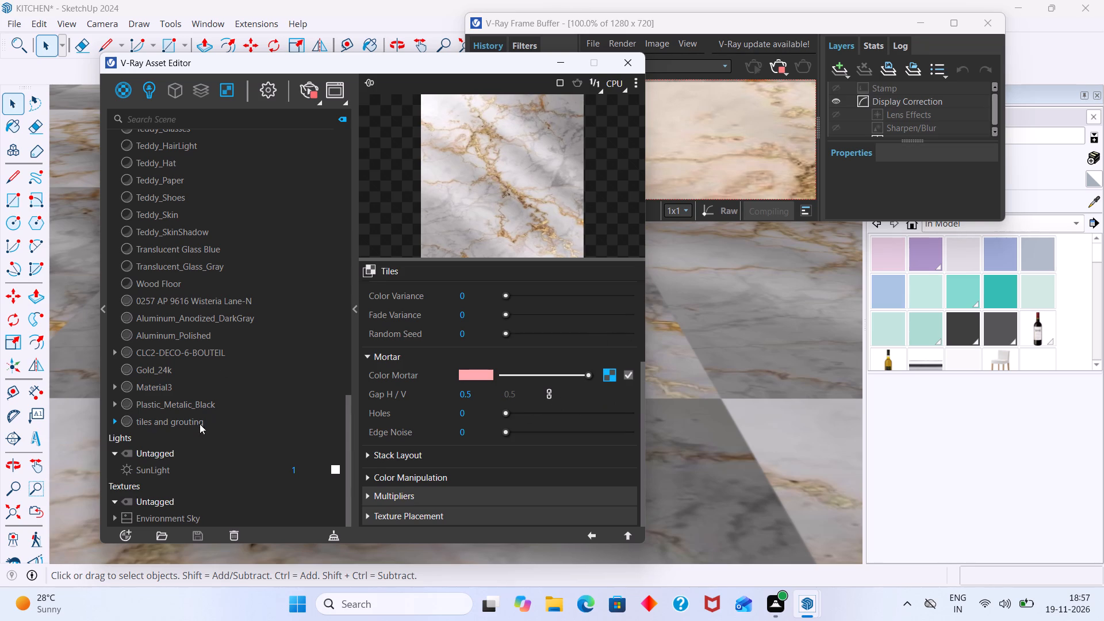
# Reapply the tiles and grouting material to the current selection and close the V-Ray Asset Editor.
pyautogui.rightClick(194, 423)
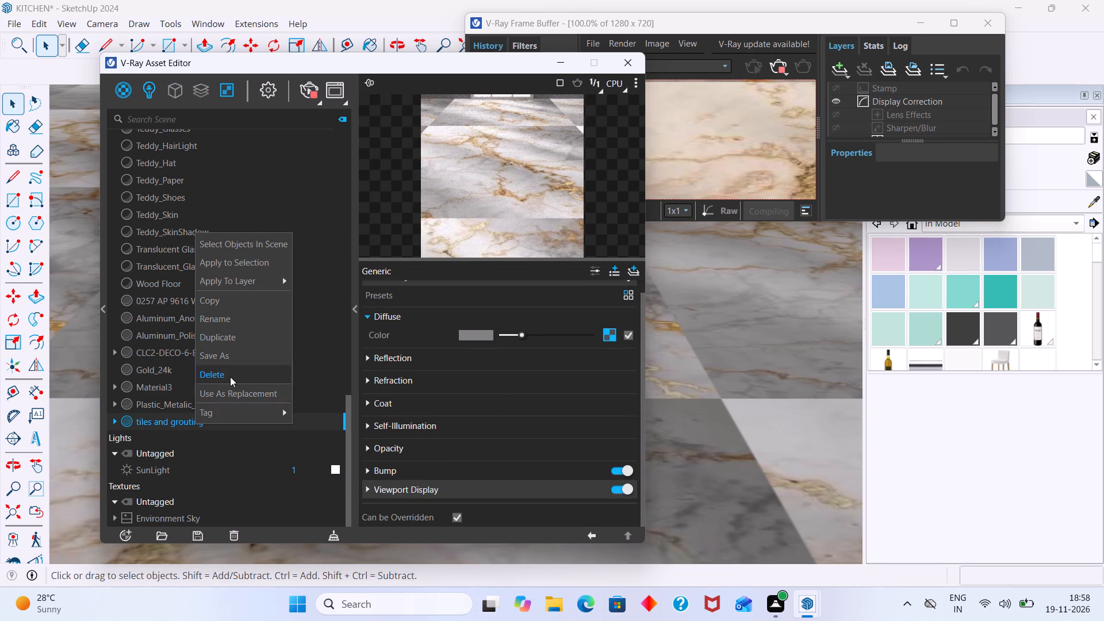
pyautogui.click(245, 268)
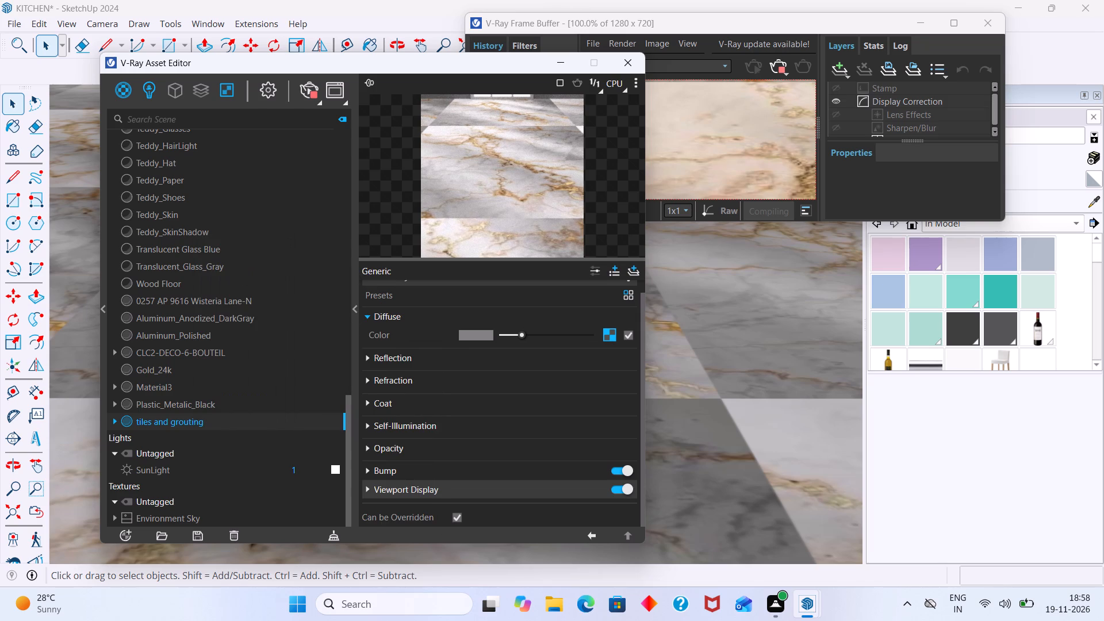
pyautogui.scroll(-3, 484, 251)
pyautogui.moveTo(522, 65); pyautogui.dragTo(463, 88)
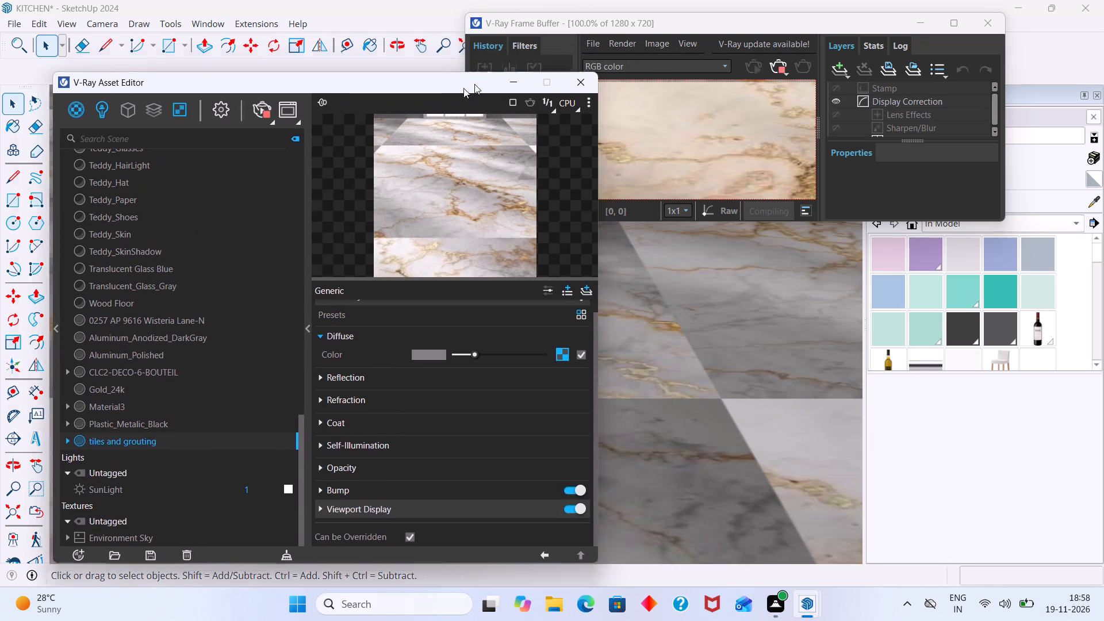
pyautogui.moveTo(463, 88); pyautogui.dragTo(233, 168)
pyautogui.click(343, 168)
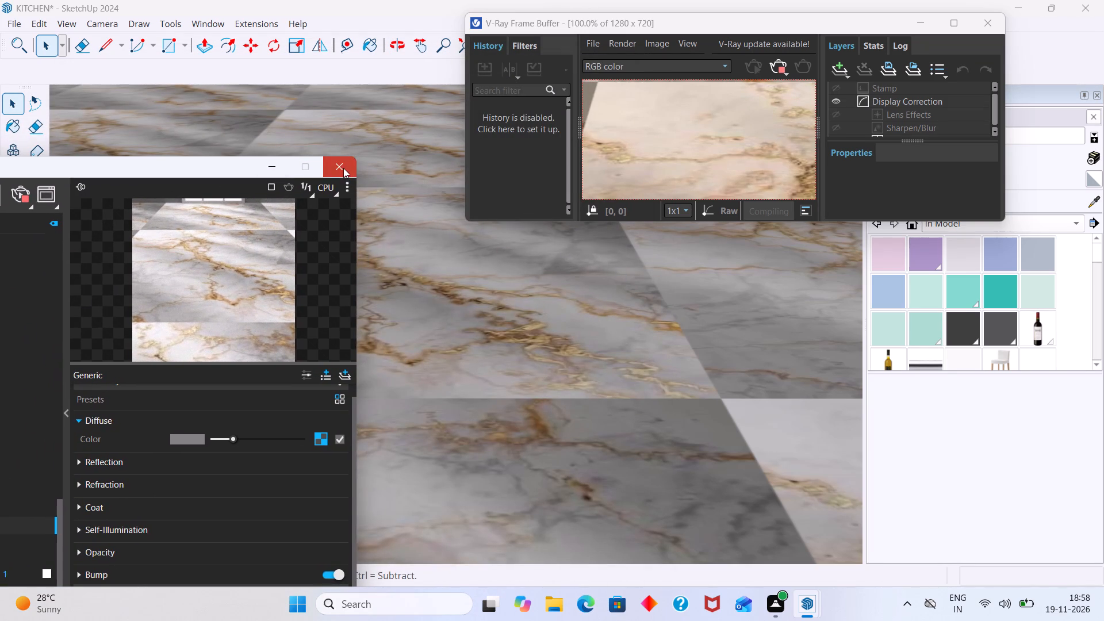
# Examine the marble floor's tiles and joints up close from several angles, and close the V-Ray Frame Buffer.
pyautogui.scroll(-18, 402, 208)
pyautogui.moveTo(494, 309); pyautogui.dragTo(741, 394, button='middle')
pyautogui.scroll(2, 276, 338)
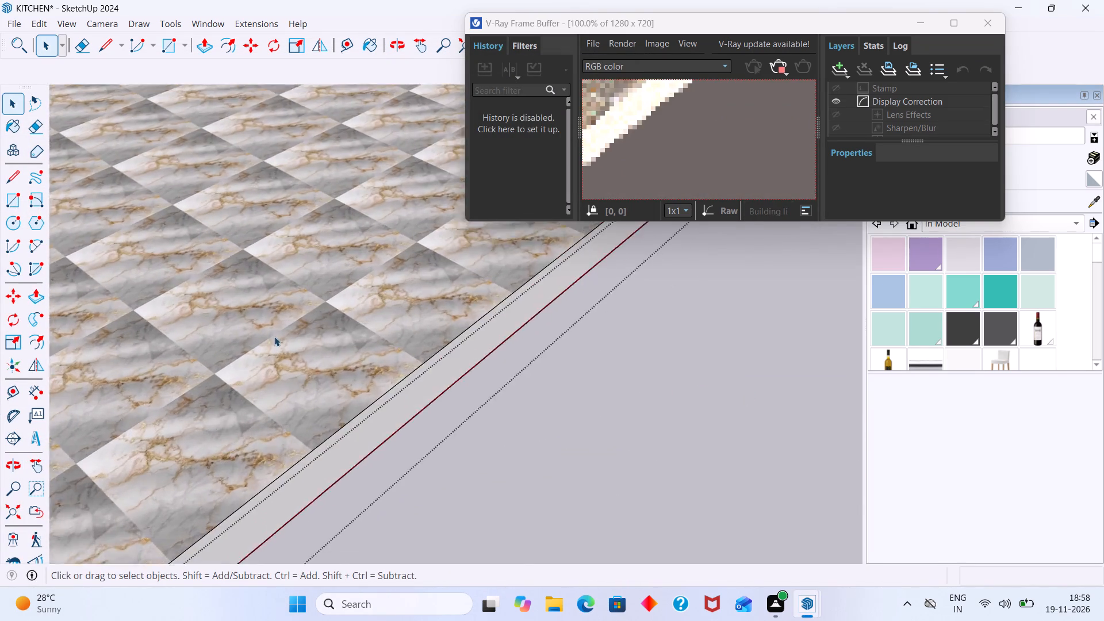
pyautogui.scroll(20, 274, 336)
pyautogui.scroll(7, 274, 336)
pyautogui.moveTo(420, 237); pyautogui.dragTo(393, 308, button='middle')
pyautogui.scroll(-20, 393, 295)
pyautogui.scroll(-3, 393, 295)
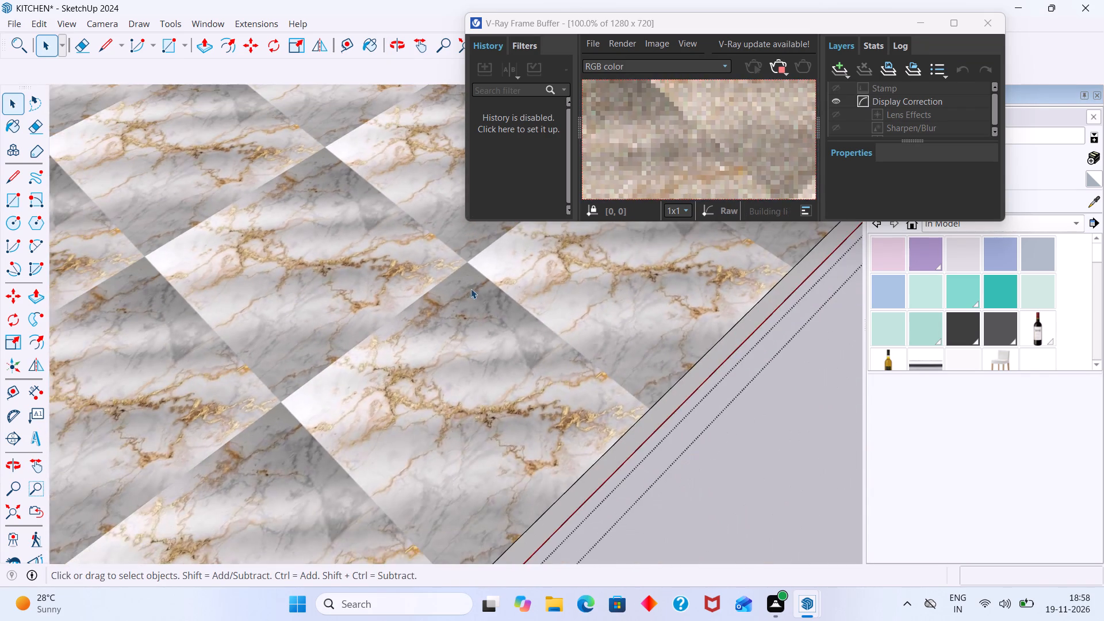
pyautogui.scroll(-5, 461, 294)
pyautogui.keyDown('shift'); pyautogui.moveTo(457, 310); pyautogui.dragTo(446, 462, button='middle'); pyautogui.keyUp('shift')
pyautogui.scroll(-17, 435, 410)
pyautogui.moveTo(448, 392); pyautogui.dragTo(419, 369, button='middle')
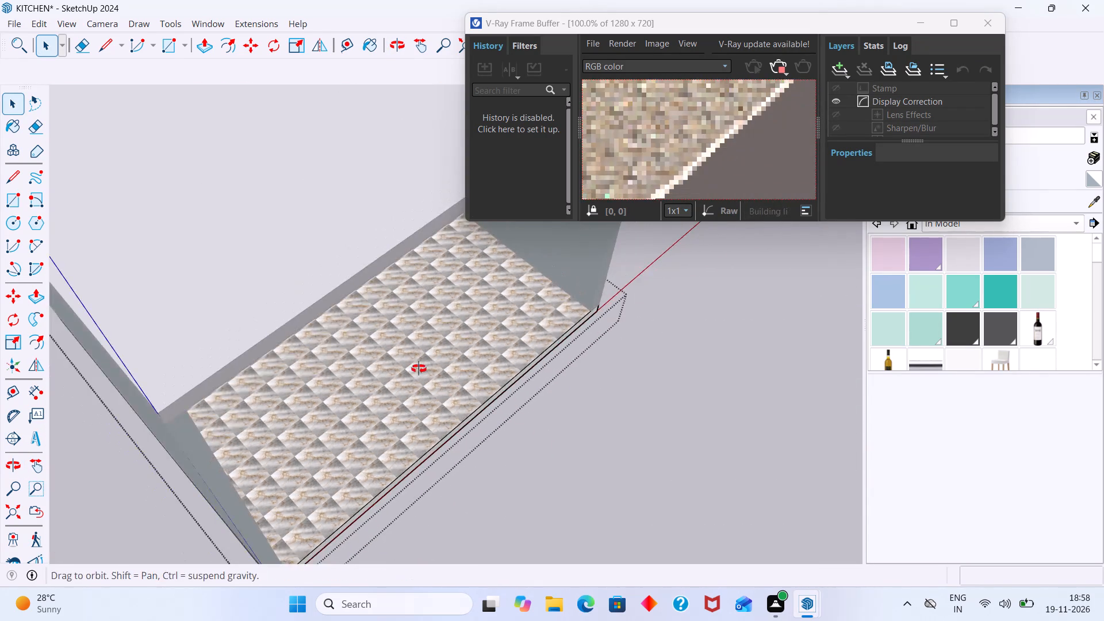
pyautogui.moveTo(419, 369); pyautogui.dragTo(340, 312, button='middle')
pyautogui.scroll(2, 443, 330)
pyautogui.click(701, 342)
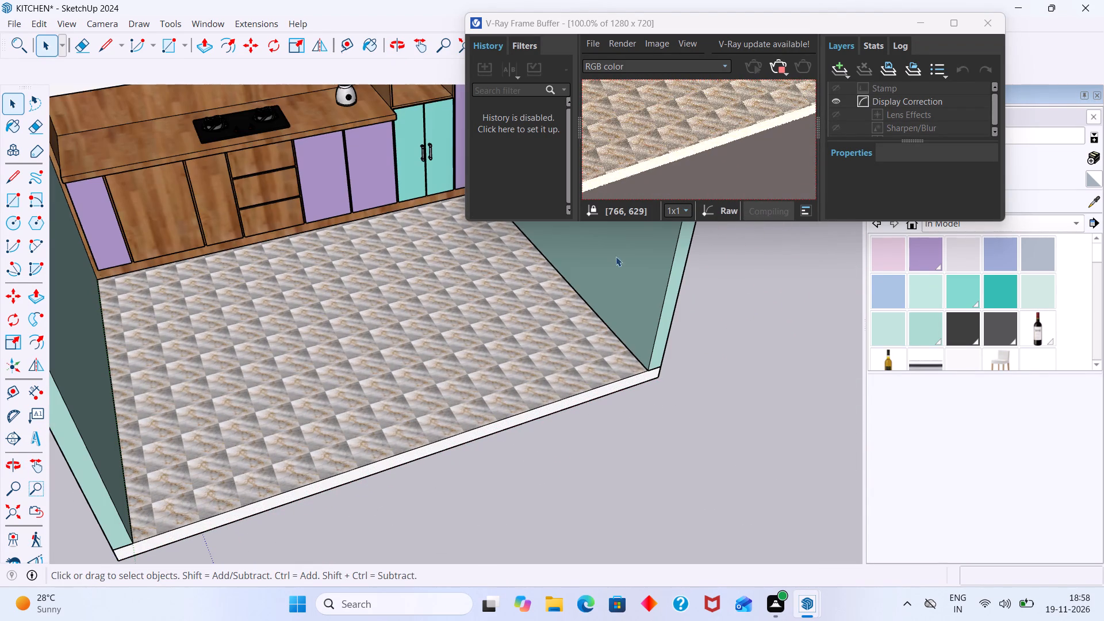
pyautogui.scroll(4, 242, 381)
pyautogui.moveTo(178, 381); pyautogui.dragTo(262, 379, button='middle')
pyautogui.scroll(1, 251, 387)
pyautogui.moveTo(250, 388); pyautogui.dragTo(294, 330, button='middle')
pyautogui.scroll(2, 281, 358)
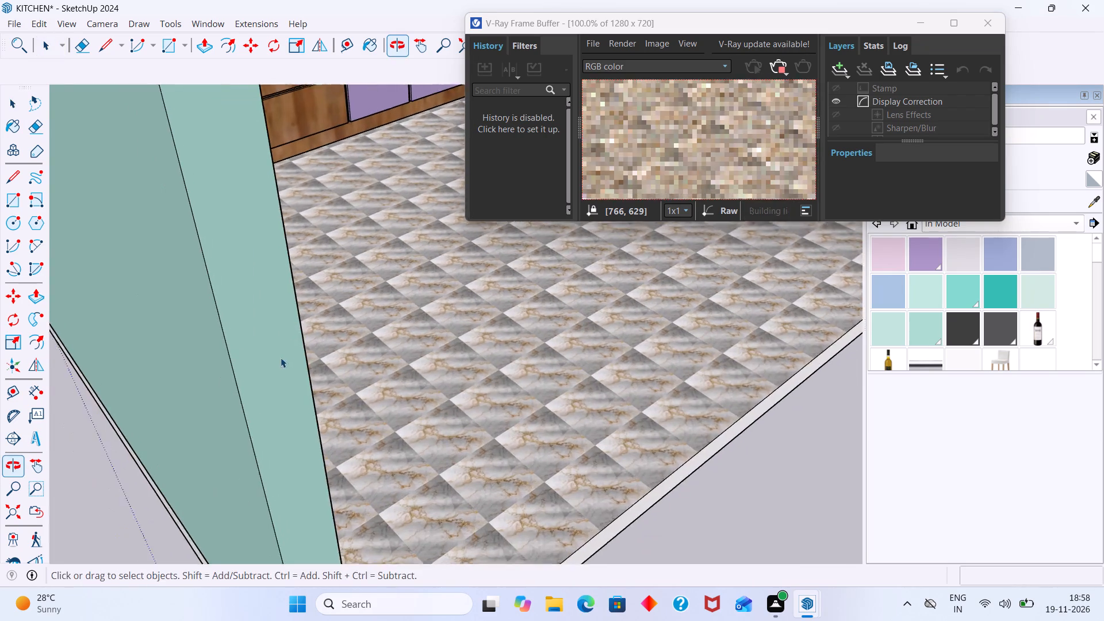
pyautogui.moveTo(319, 387); pyautogui.dragTo(121, 395, button='middle')
pyautogui.scroll(15, 215, 371)
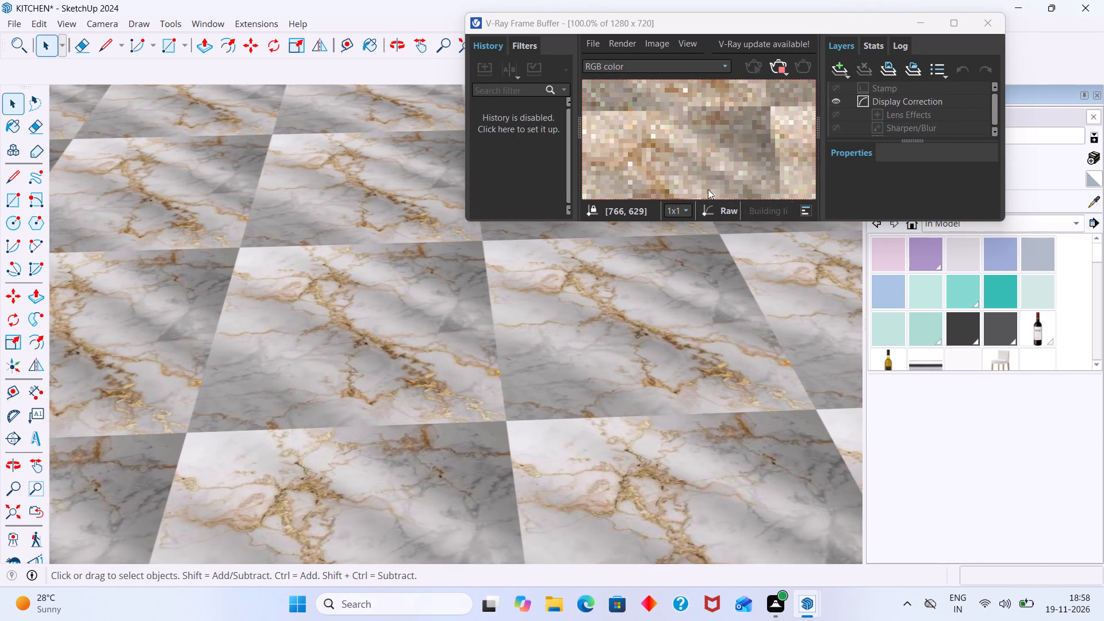
pyautogui.click(987, 24)
pyautogui.scroll(-2, 471, 250)
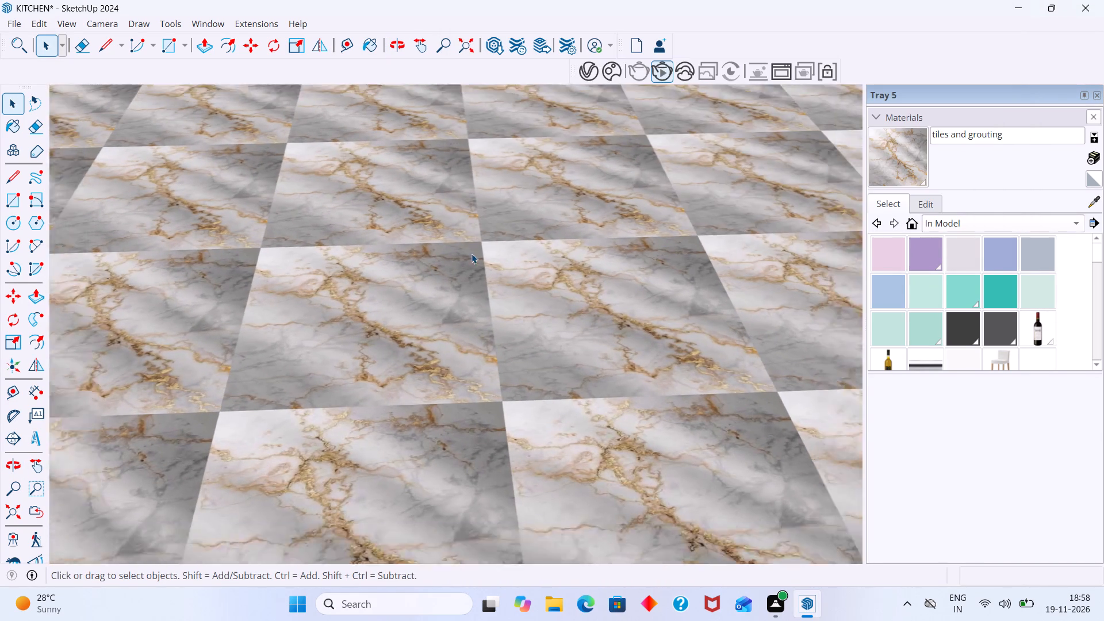
pyautogui.scroll(-11, 471, 254)
pyautogui.moveTo(473, 310); pyautogui.dragTo(609, 273, button='middle')
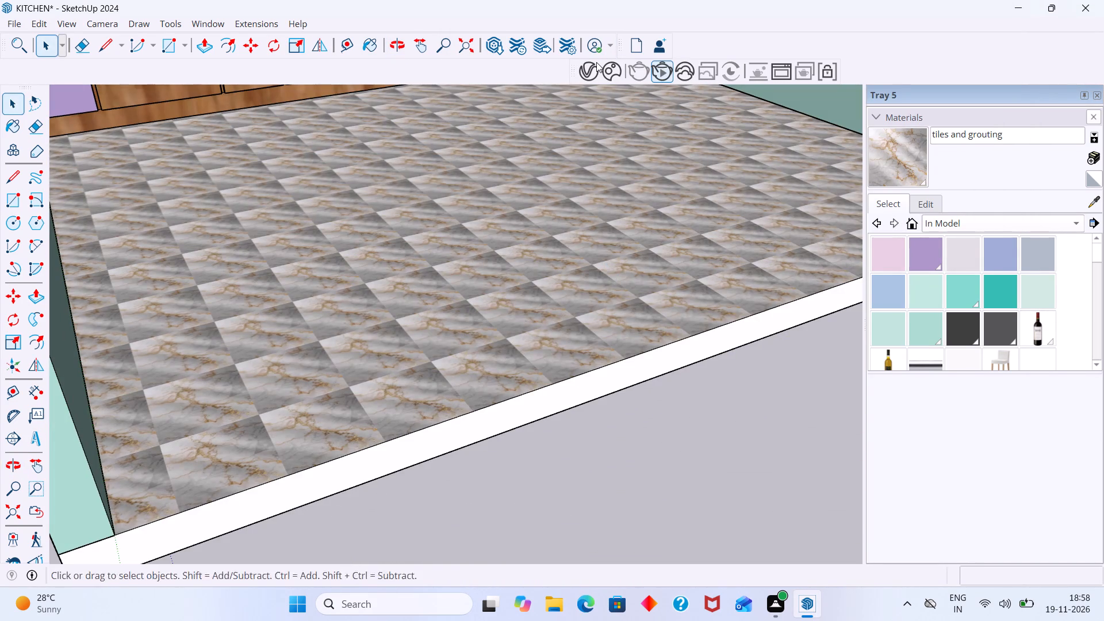
# Clear the Tiles texture from the tiles and grouting material's diffuse colour and assign a Grid texture instead.
pyautogui.click(582, 71)
pyautogui.scroll(-3, 179, 399)
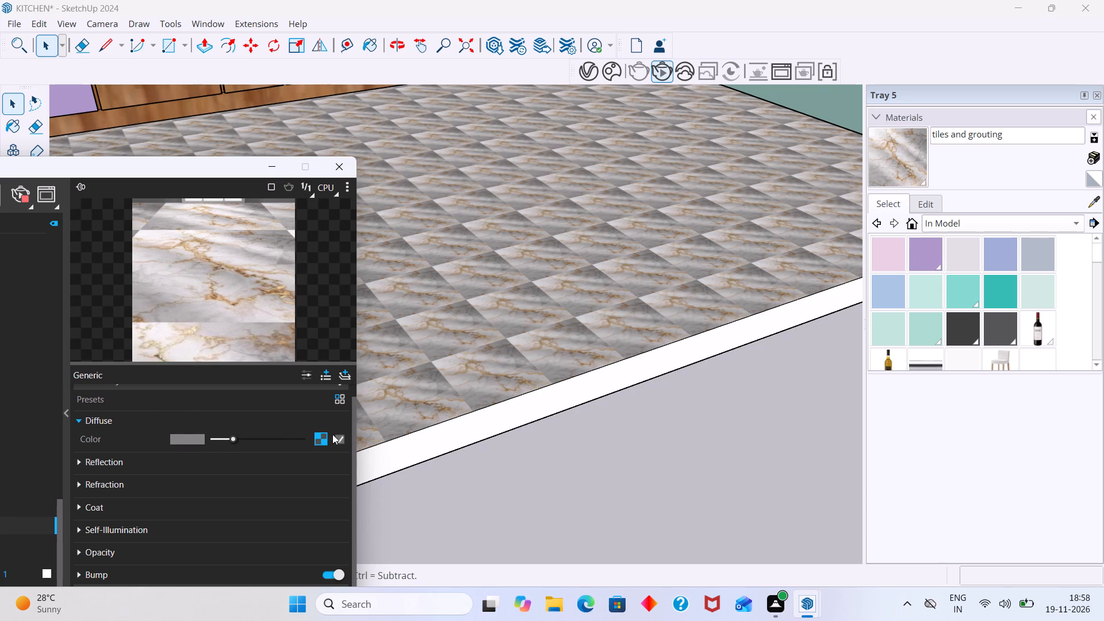
pyautogui.rightClick(316, 439)
pyautogui.click(296, 490)
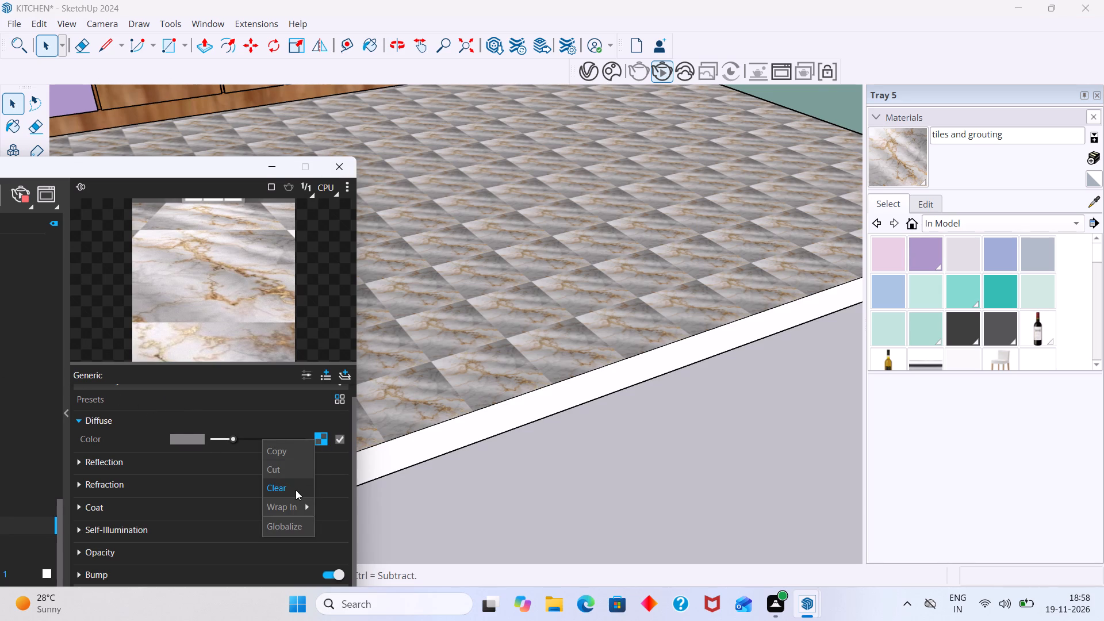
pyautogui.scroll(2, 308, 439)
pyautogui.click(322, 453)
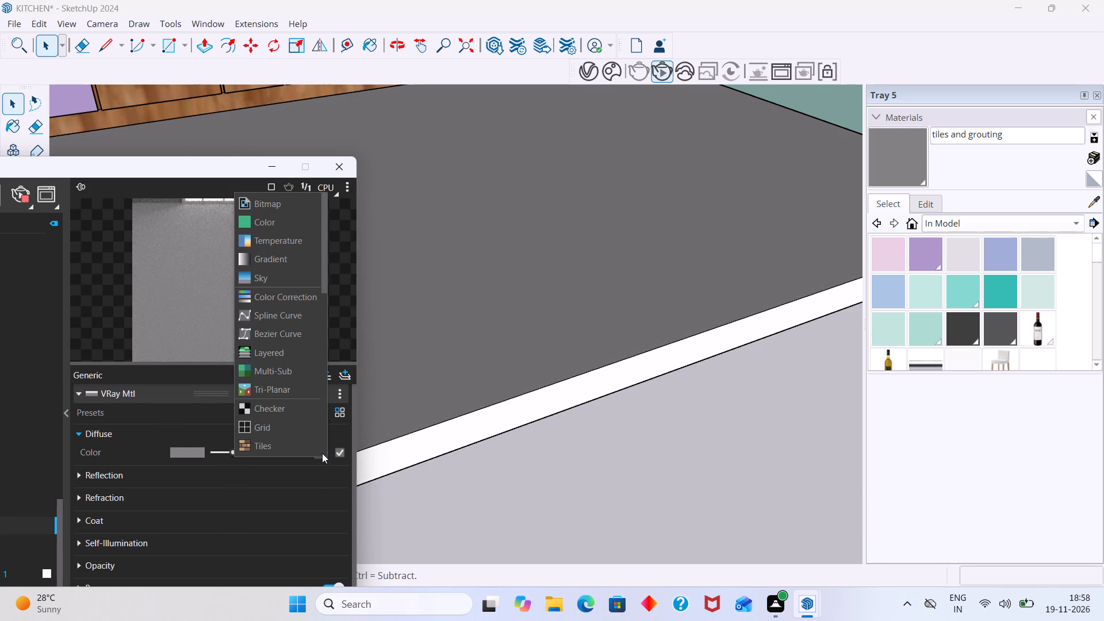
pyautogui.click(263, 428)
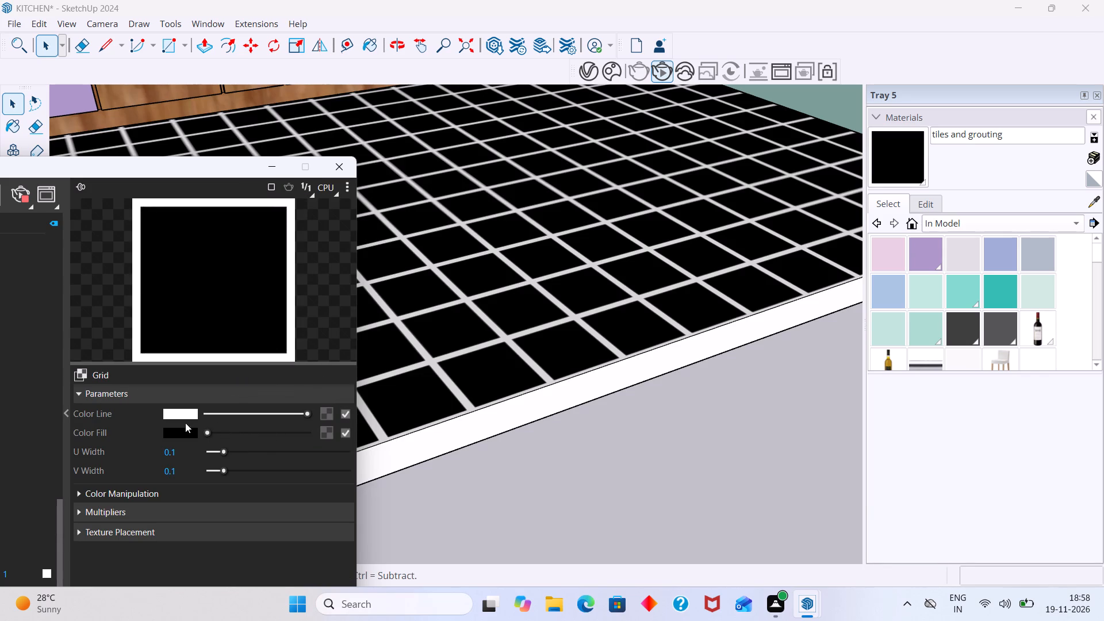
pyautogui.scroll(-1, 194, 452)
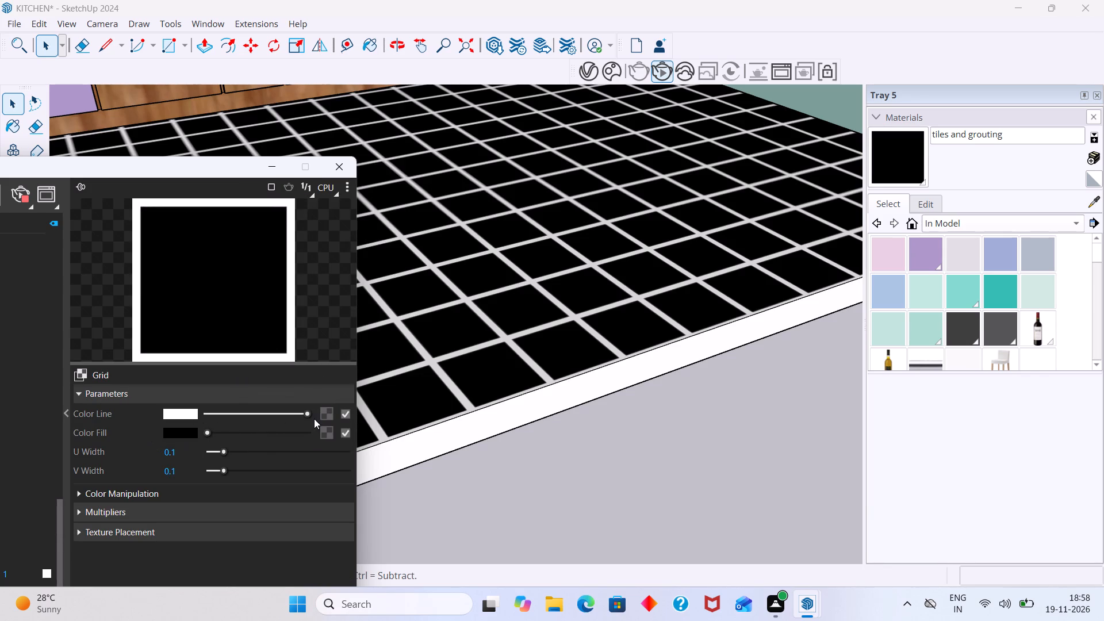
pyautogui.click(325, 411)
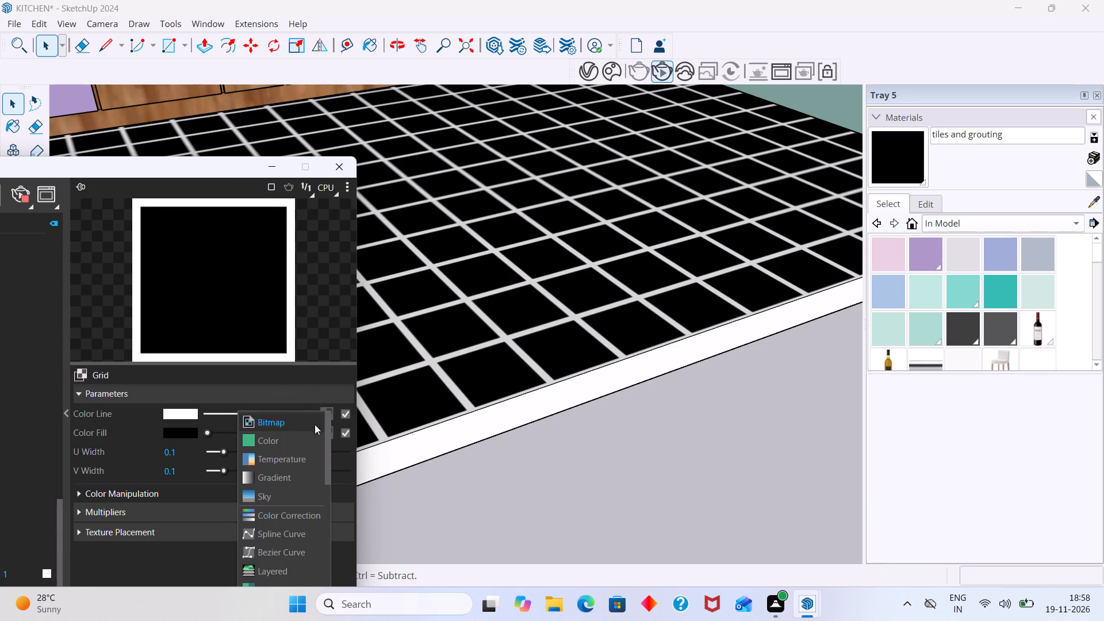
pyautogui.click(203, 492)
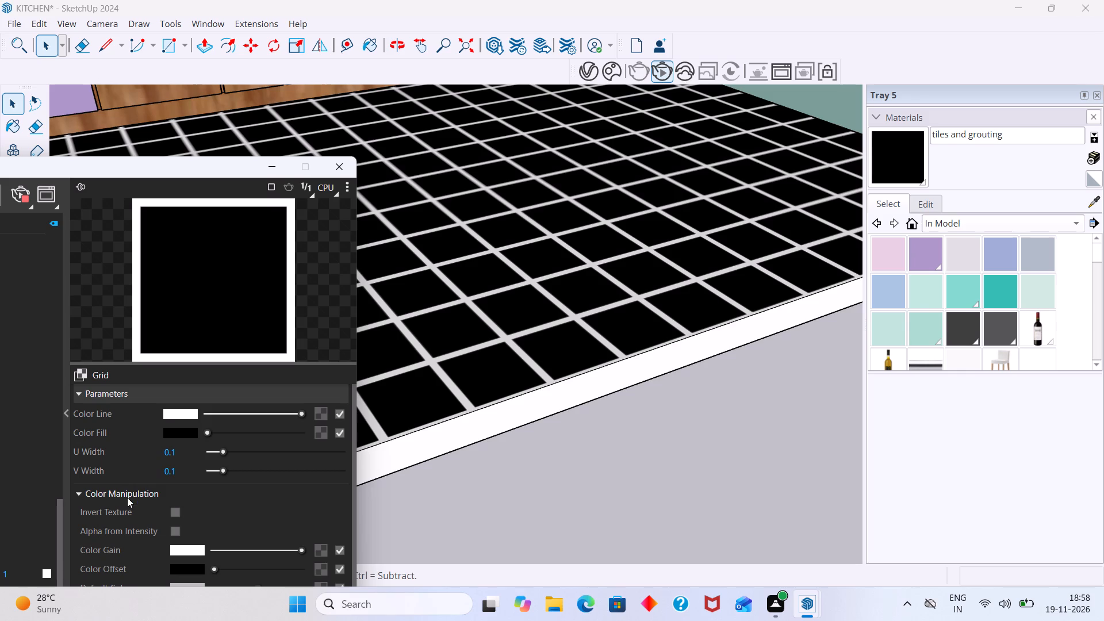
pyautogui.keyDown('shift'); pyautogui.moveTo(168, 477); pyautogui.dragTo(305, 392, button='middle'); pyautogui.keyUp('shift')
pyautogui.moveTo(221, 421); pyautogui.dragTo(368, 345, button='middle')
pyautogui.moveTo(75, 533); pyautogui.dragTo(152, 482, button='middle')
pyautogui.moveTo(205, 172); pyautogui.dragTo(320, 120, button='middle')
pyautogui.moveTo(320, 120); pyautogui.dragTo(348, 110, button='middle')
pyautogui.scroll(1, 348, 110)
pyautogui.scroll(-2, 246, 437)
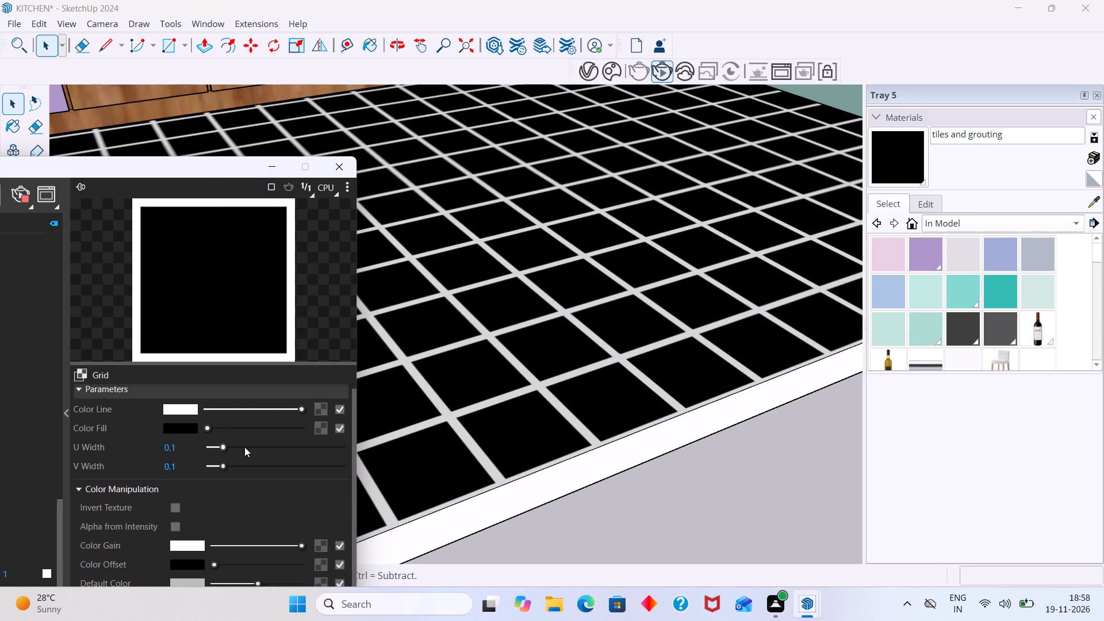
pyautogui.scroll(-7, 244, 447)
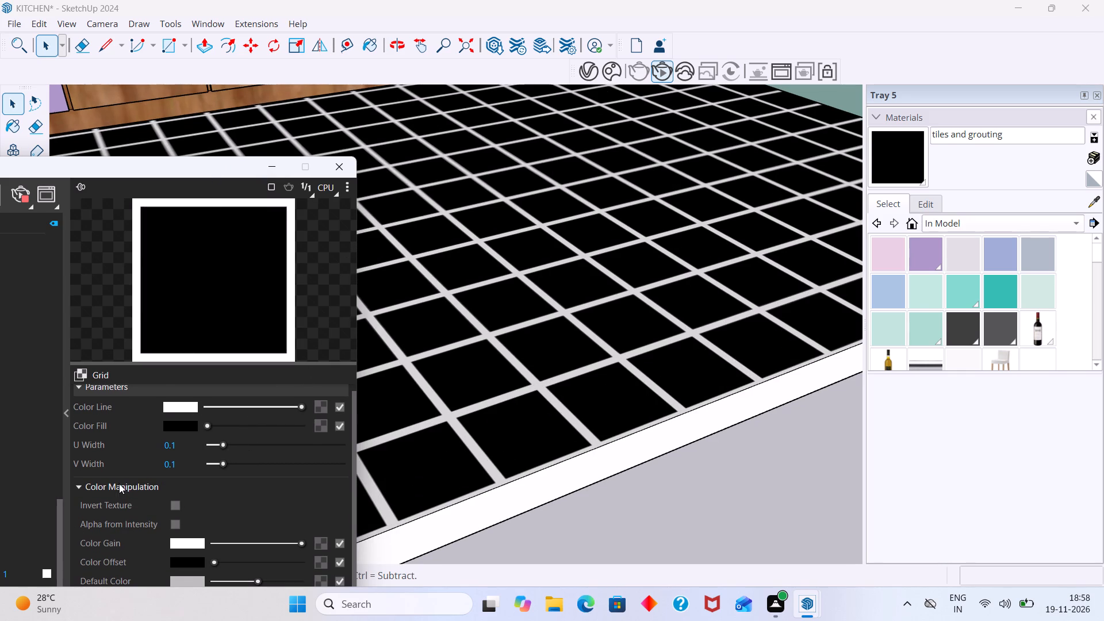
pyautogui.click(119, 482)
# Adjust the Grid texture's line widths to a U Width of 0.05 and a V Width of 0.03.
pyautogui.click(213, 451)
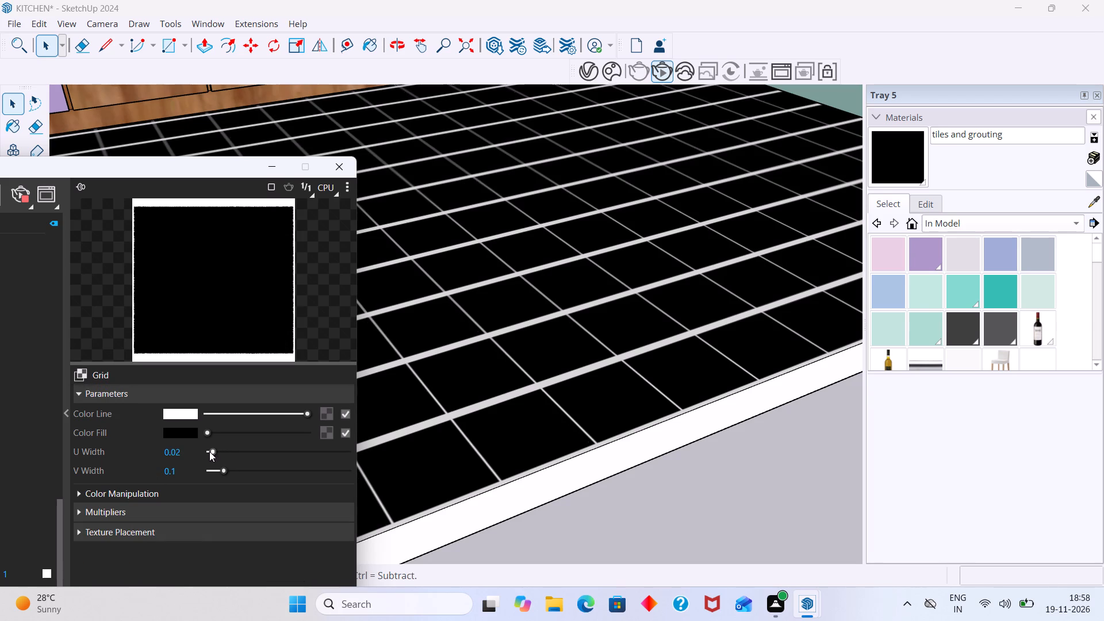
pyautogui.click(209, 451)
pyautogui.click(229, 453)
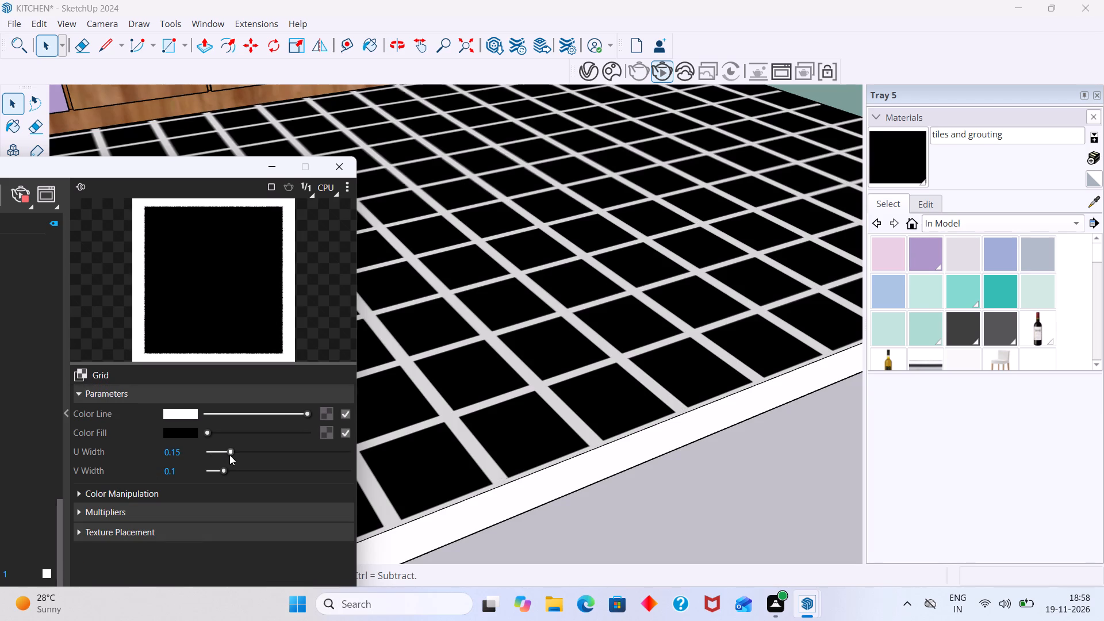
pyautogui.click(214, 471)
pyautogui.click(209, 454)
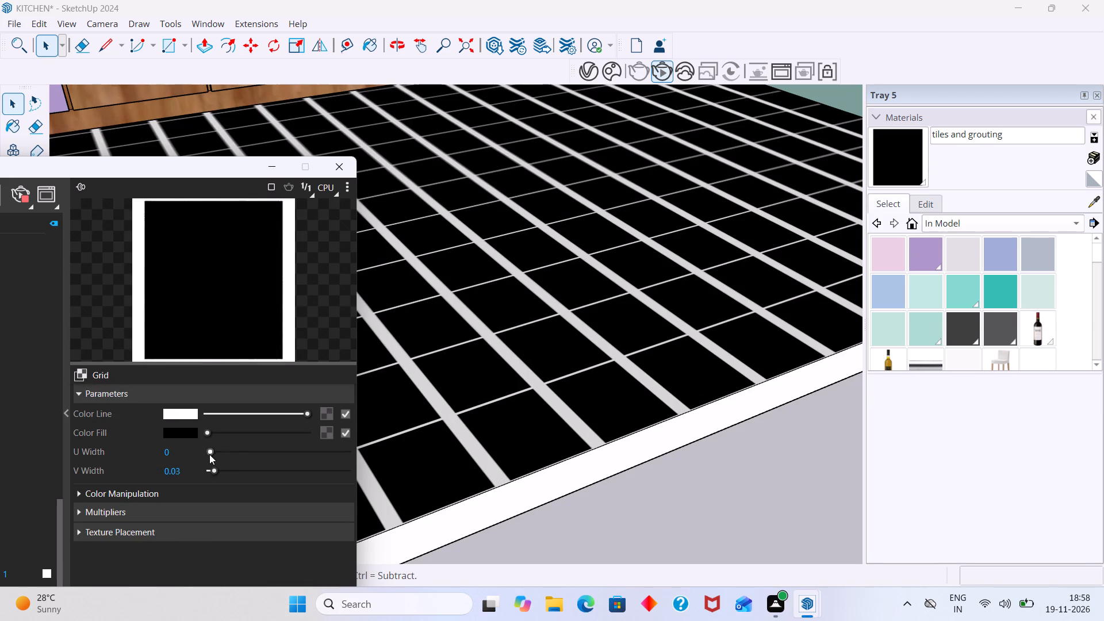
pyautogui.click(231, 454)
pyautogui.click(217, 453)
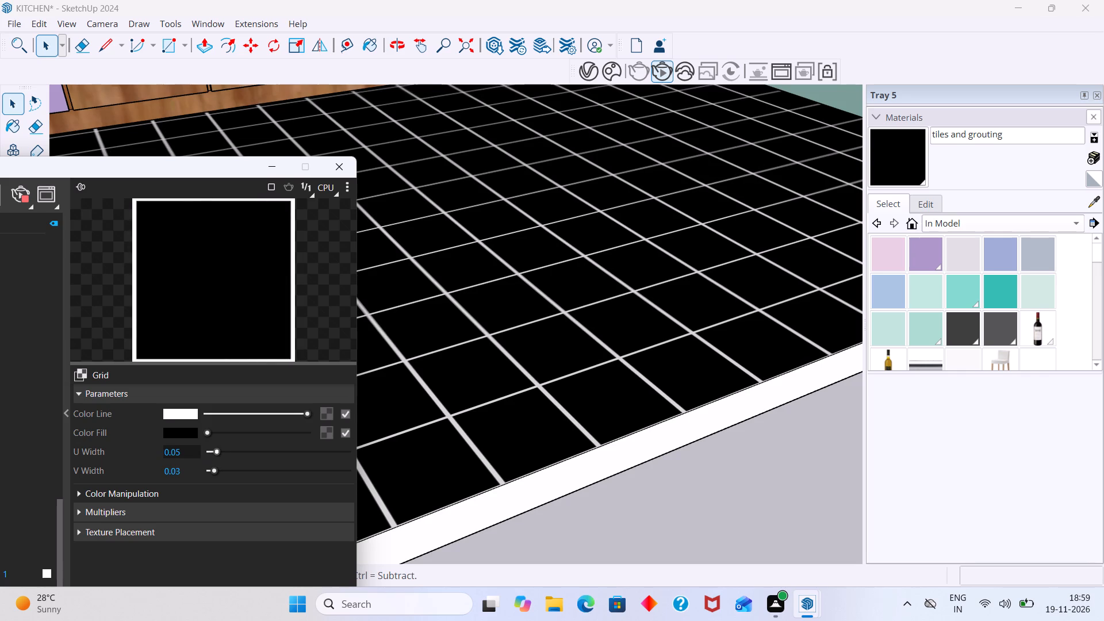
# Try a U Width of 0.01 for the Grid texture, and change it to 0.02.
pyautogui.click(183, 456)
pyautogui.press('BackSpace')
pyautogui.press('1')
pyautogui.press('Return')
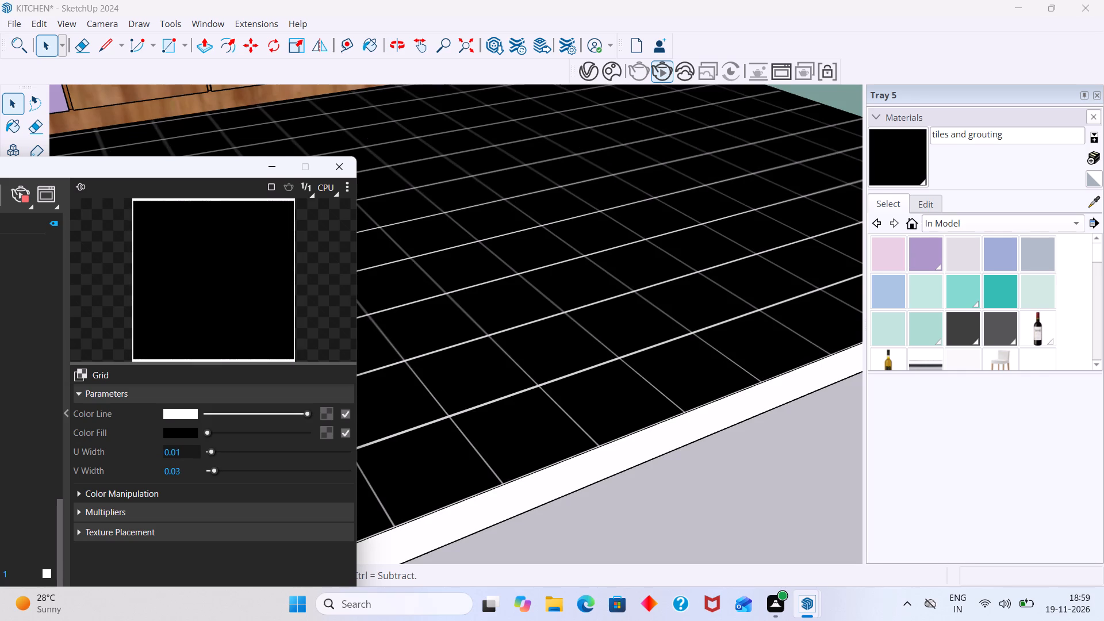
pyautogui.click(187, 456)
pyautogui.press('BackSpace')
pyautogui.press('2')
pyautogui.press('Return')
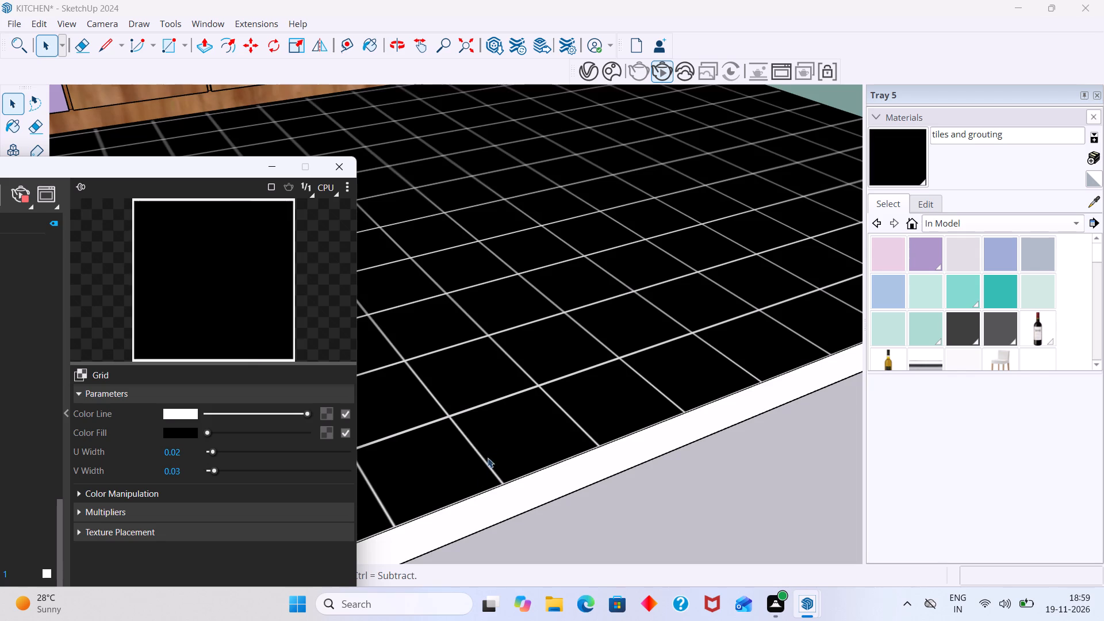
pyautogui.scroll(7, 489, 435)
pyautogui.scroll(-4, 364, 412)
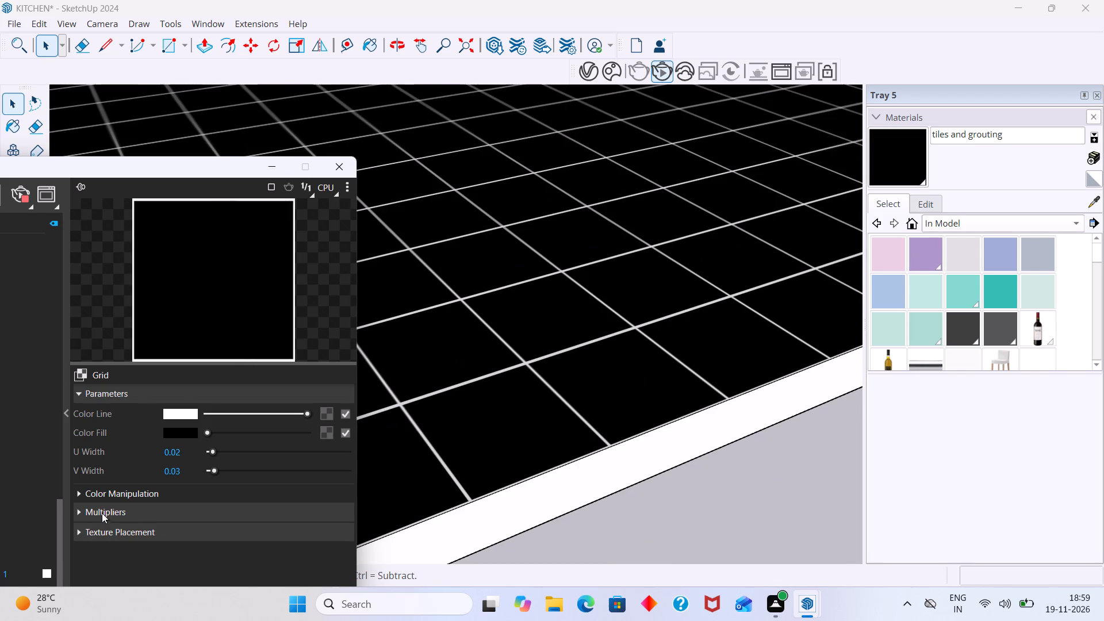
# Bring the whole V-Ray Asset Editor into view and replace the tiles and grouting material's Grid texture with Tiles.
pyautogui.click(100, 377)
pyautogui.click(66, 413)
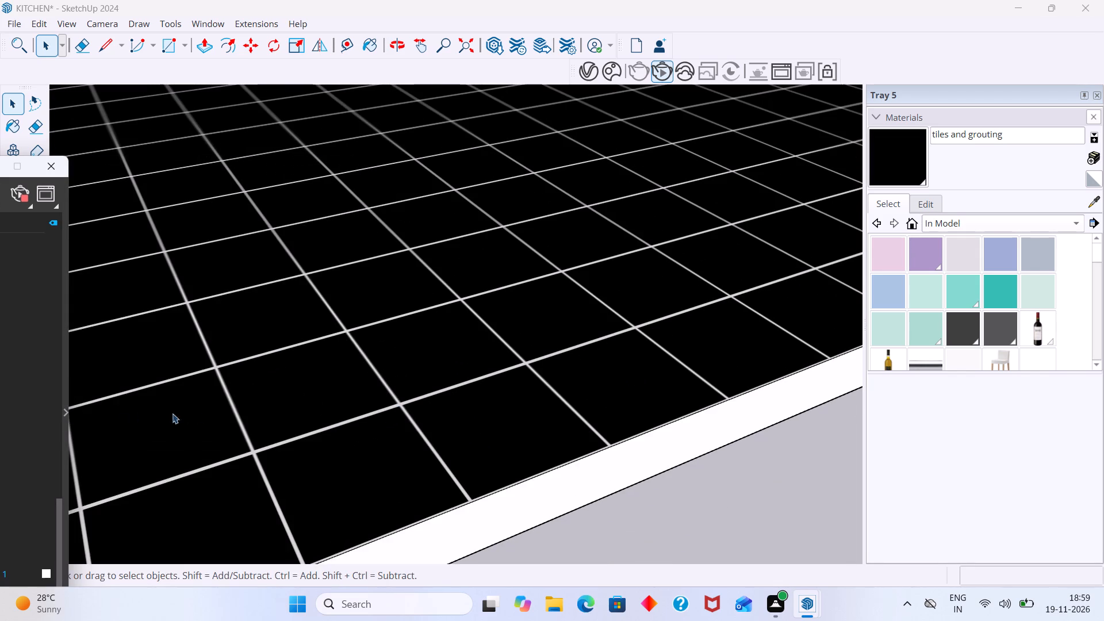
pyautogui.scroll(-18, 317, 374)
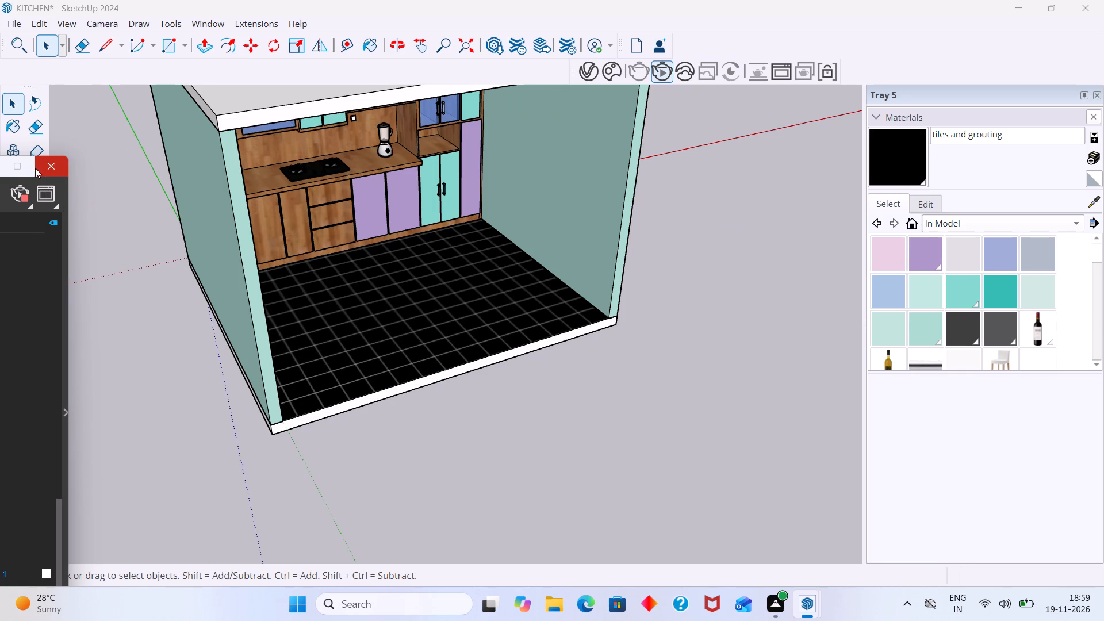
pyautogui.moveTo(32, 167); pyautogui.dragTo(150, 178)
pyautogui.moveTo(7, 170); pyautogui.dragTo(64, 191)
pyautogui.moveTo(64, 191); pyautogui.dragTo(63, 190)
pyautogui.moveTo(11, 168); pyautogui.dragTo(100, 161)
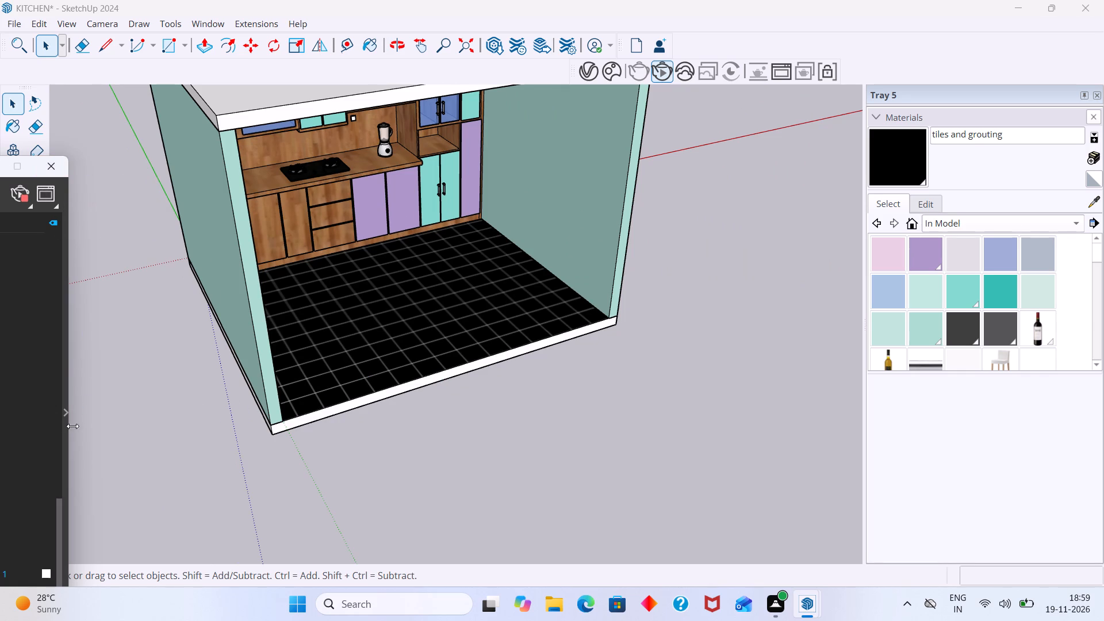
pyautogui.click(68, 414)
pyautogui.moveTo(78, 169); pyautogui.dragTo(152, 168)
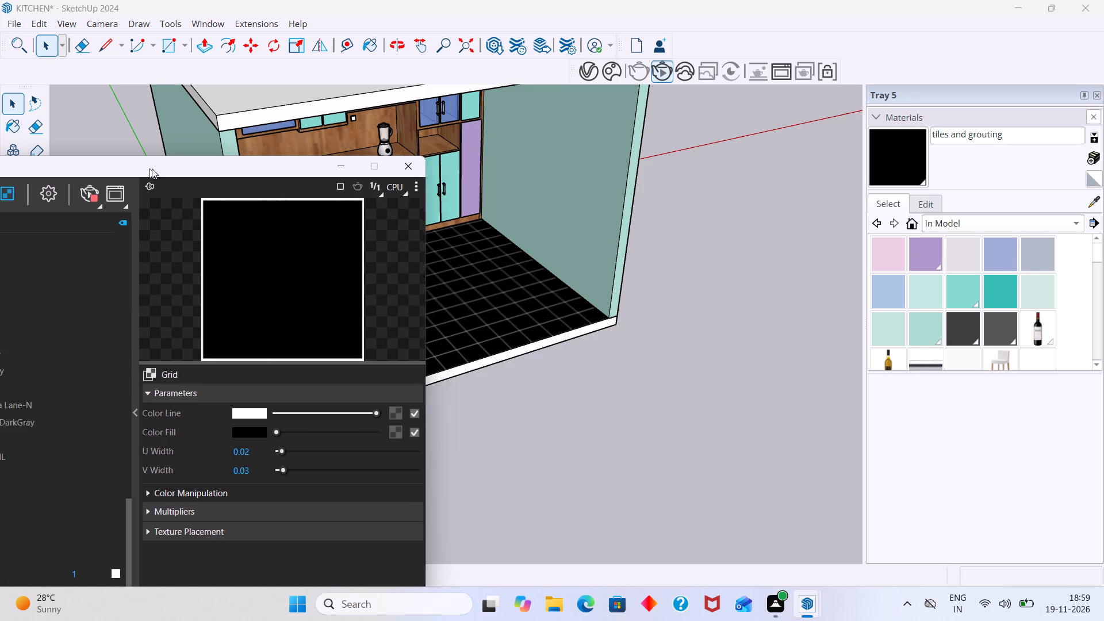
pyautogui.moveTo(152, 168); pyautogui.dragTo(351, 171)
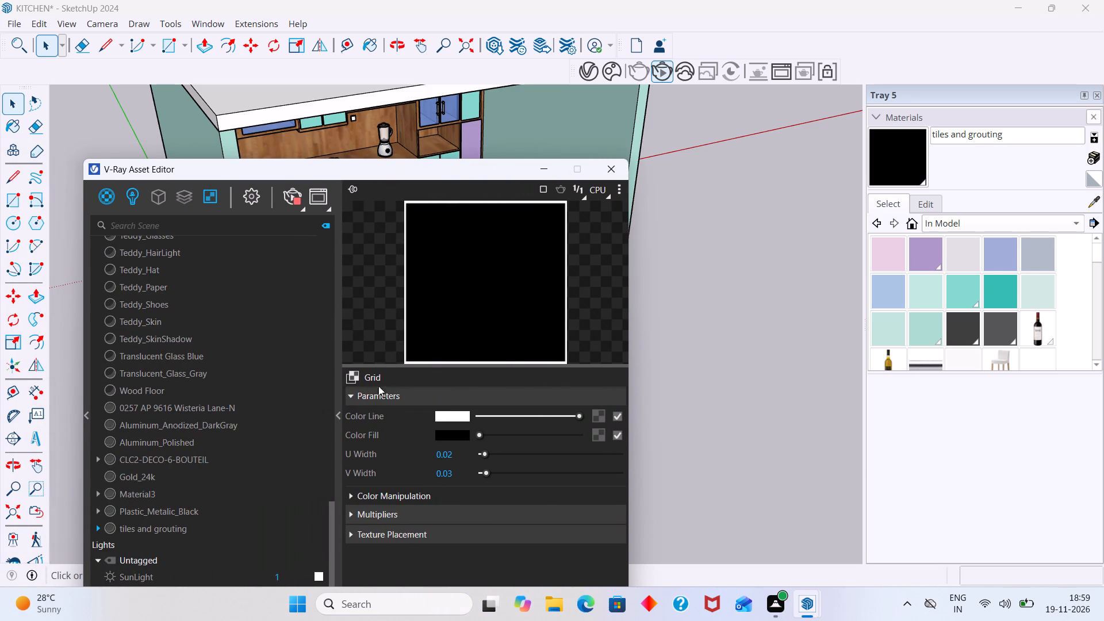
pyautogui.click(353, 372)
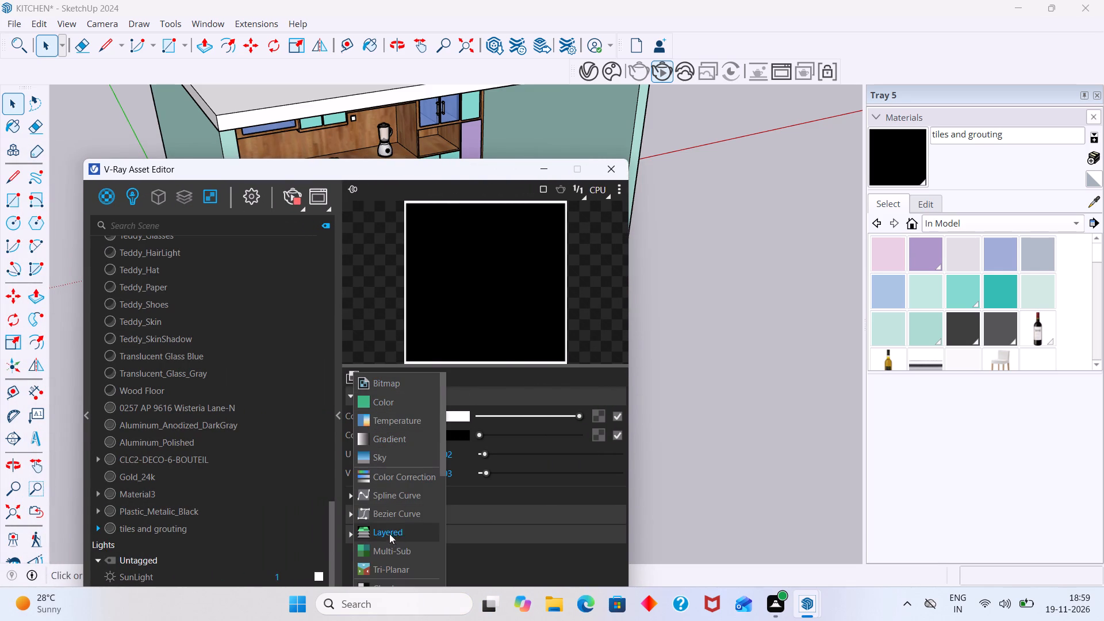
pyautogui.scroll(-2, 382, 531)
pyautogui.click(380, 485)
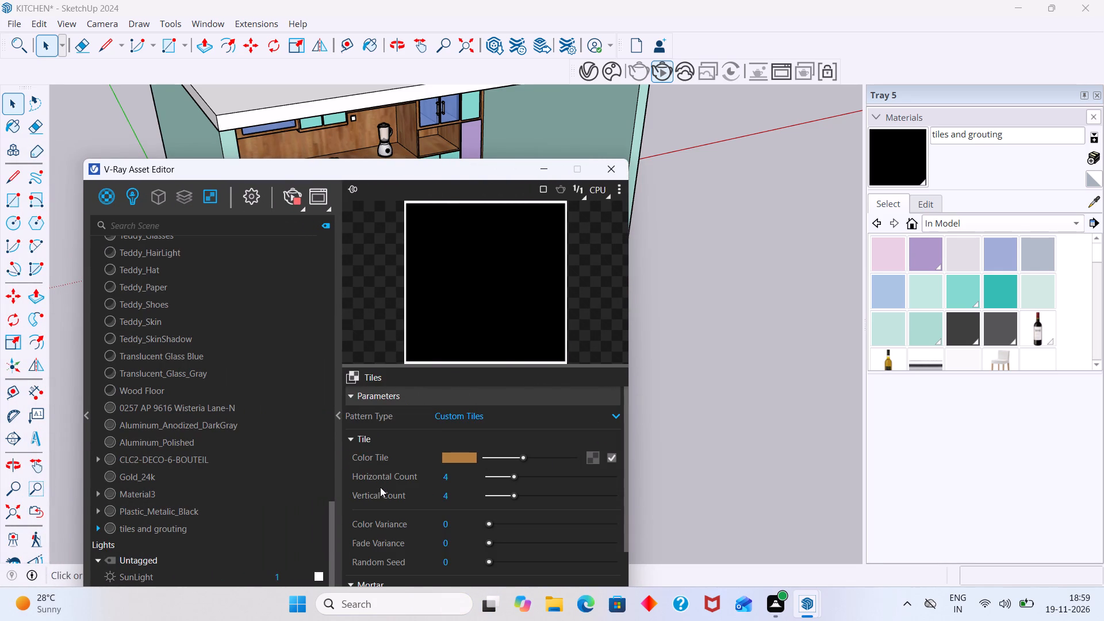
# Set the Tiles texture's tile colour to a very pale cream-pink, almost white.
pyautogui.click(446, 458)
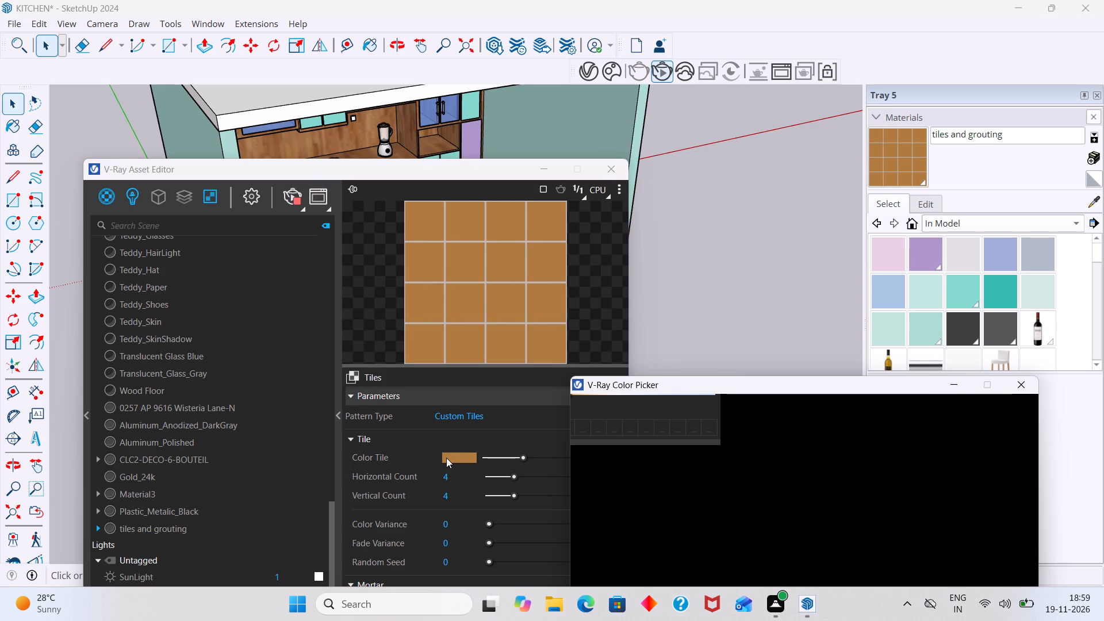
pyautogui.click(584, 400)
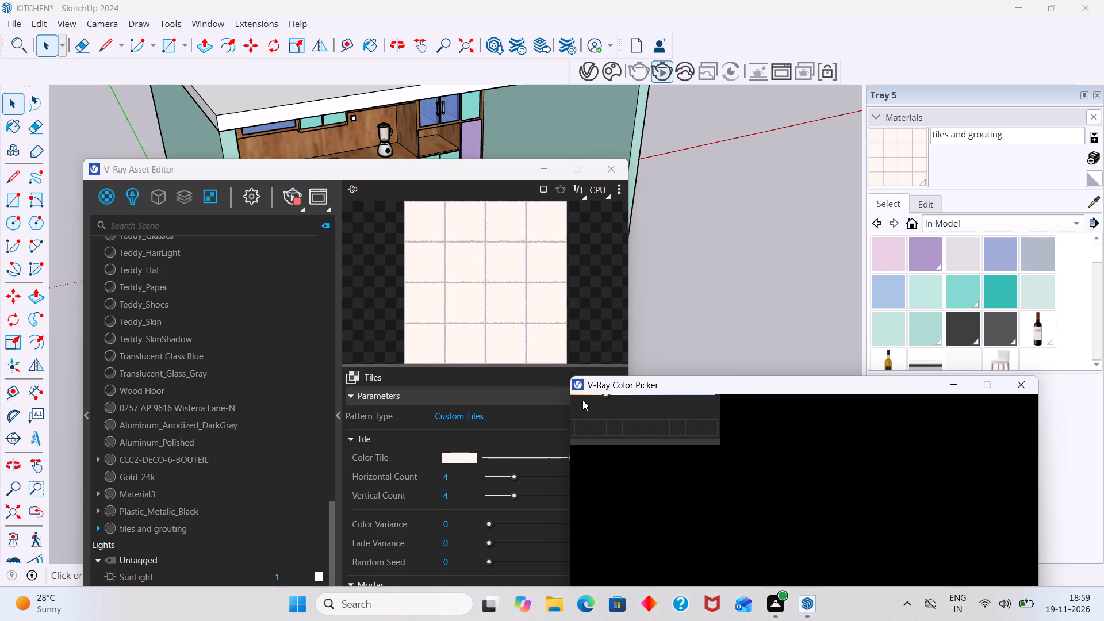
# Set the Tiles texture's mortar colour to a muted, pale greyish pink, after trying stronger pink and red shades.
pyautogui.scroll(-3, 448, 496)
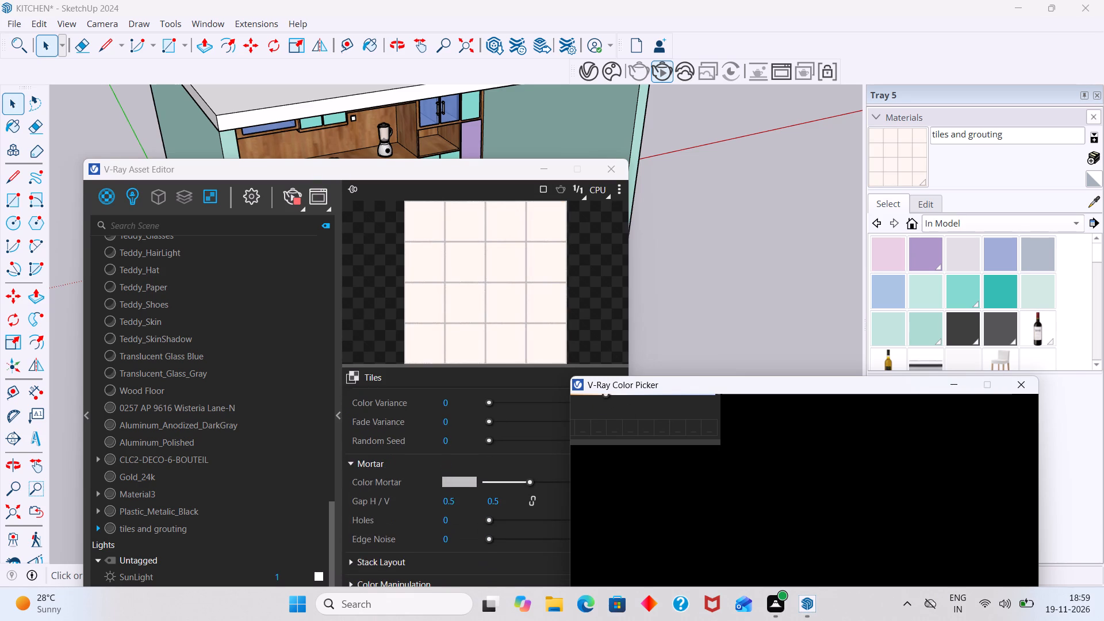
pyautogui.click(446, 487)
pyautogui.click(449, 485)
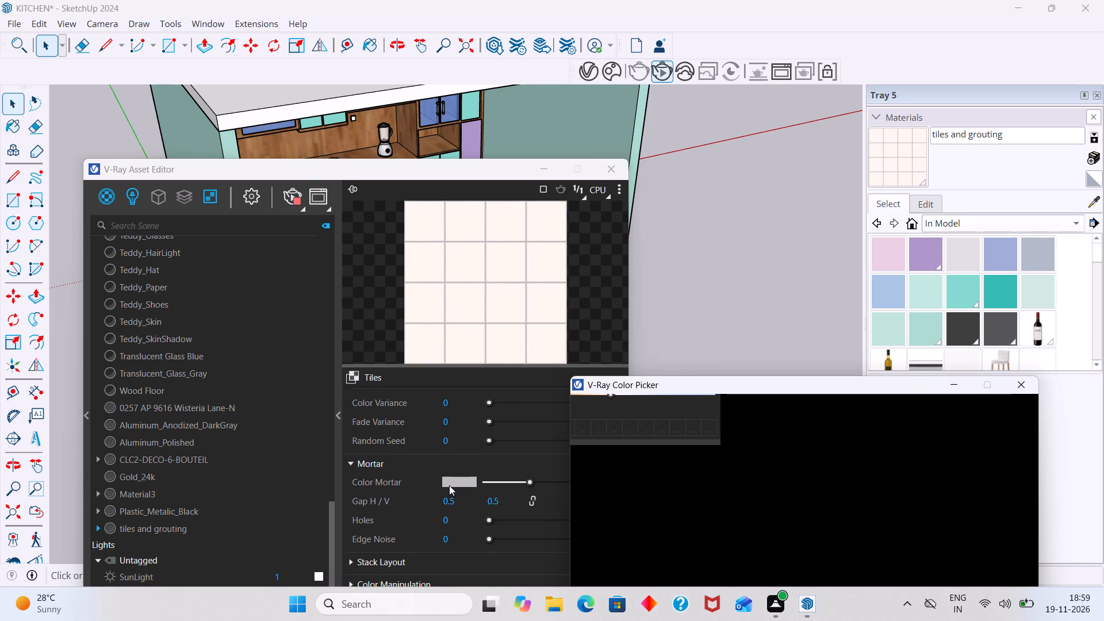
pyautogui.click(451, 484)
pyautogui.click(593, 409)
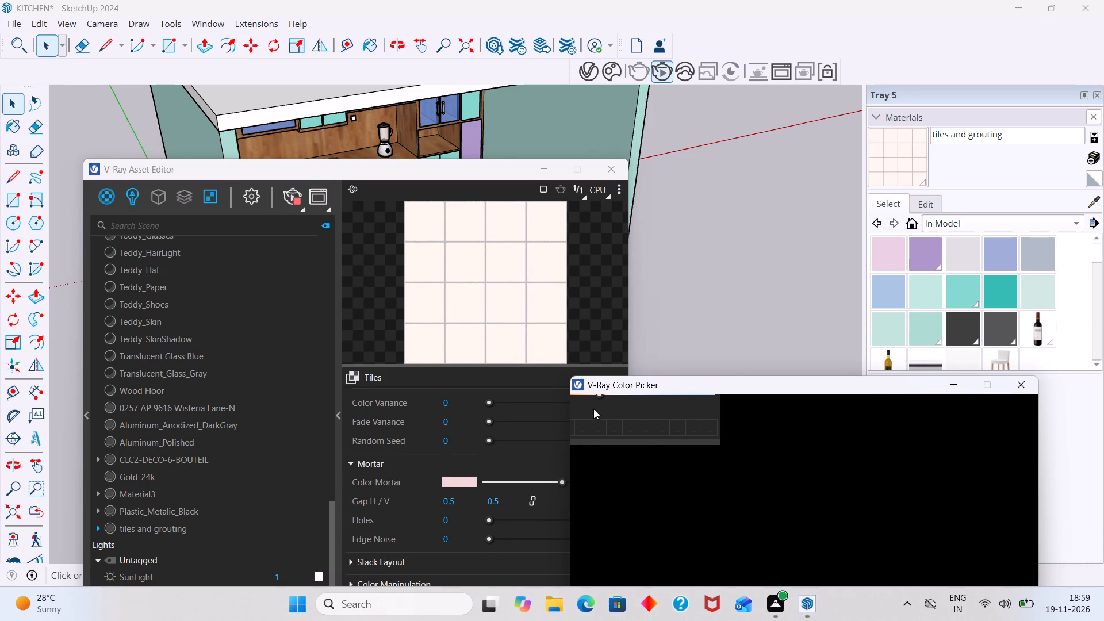
pyautogui.click(625, 403)
pyautogui.click(612, 401)
pyautogui.click(625, 397)
pyautogui.click(634, 397)
pyautogui.click(641, 397)
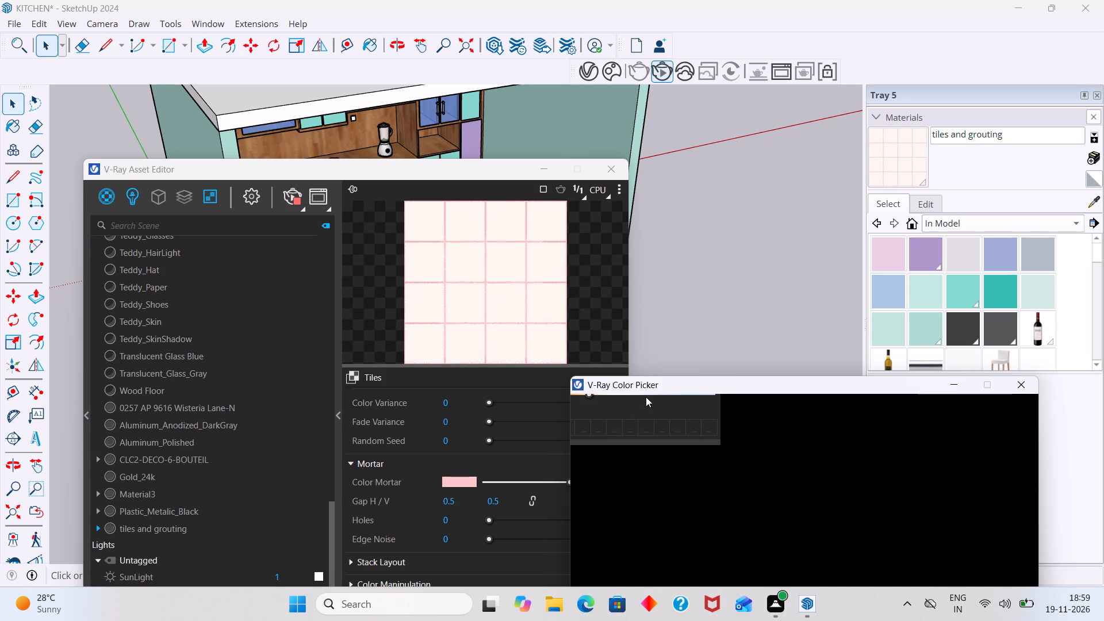
pyautogui.click(647, 397)
pyautogui.click(655, 400)
pyautogui.moveTo(592, 398); pyautogui.dragTo(669, 395)
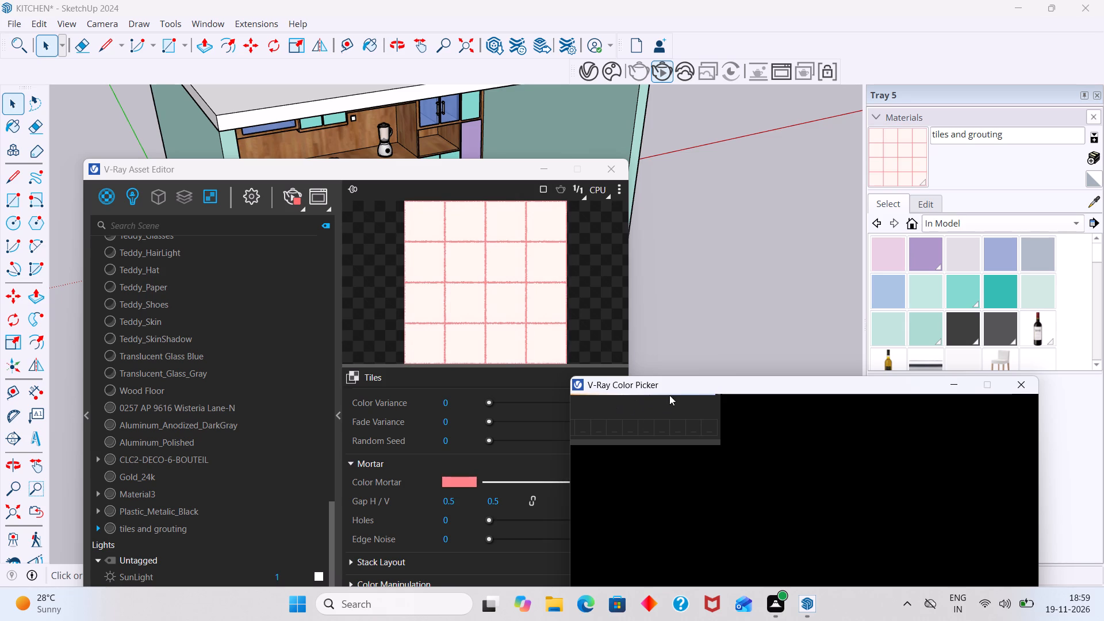
pyautogui.moveTo(669, 395); pyautogui.dragTo(696, 411)
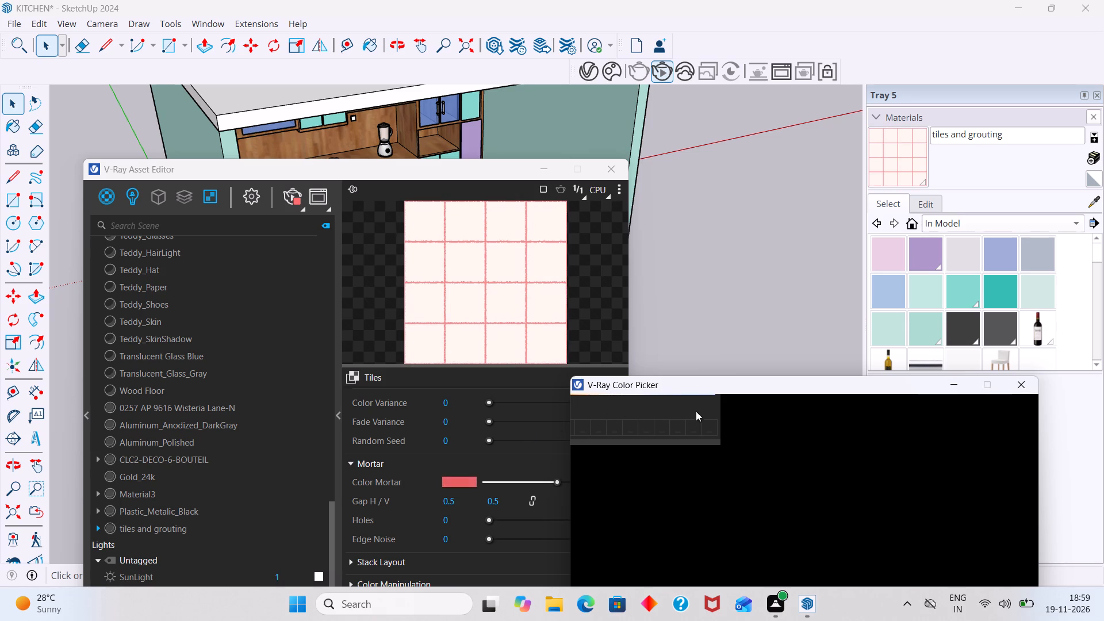
pyautogui.moveTo(696, 411); pyautogui.dragTo(792, 382)
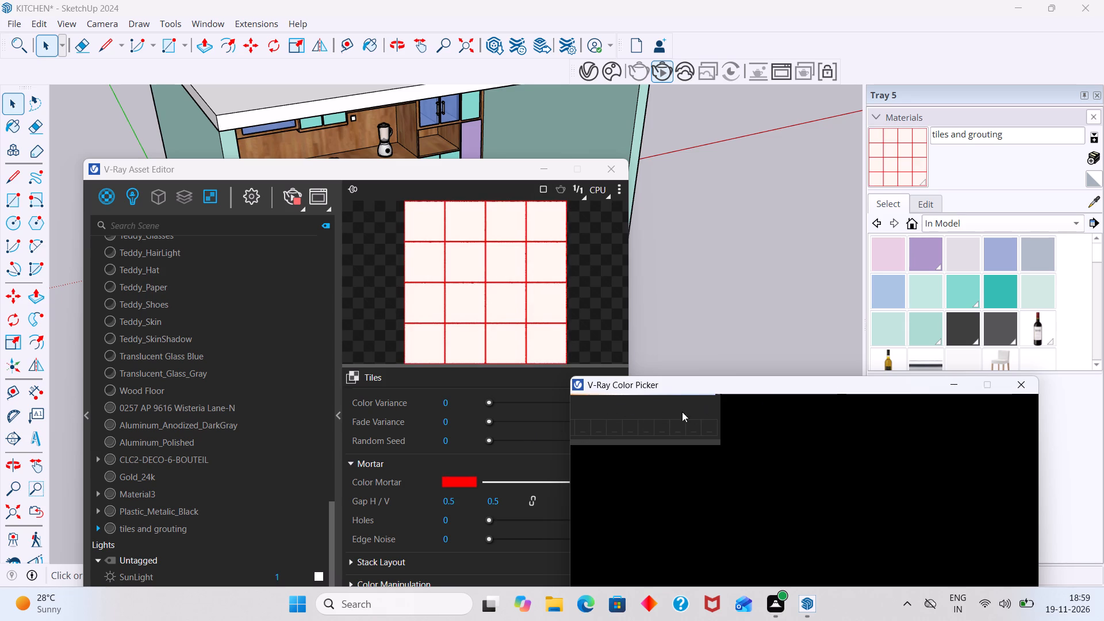
pyautogui.moveTo(715, 397); pyautogui.dragTo(772, 397)
pyautogui.click(691, 421)
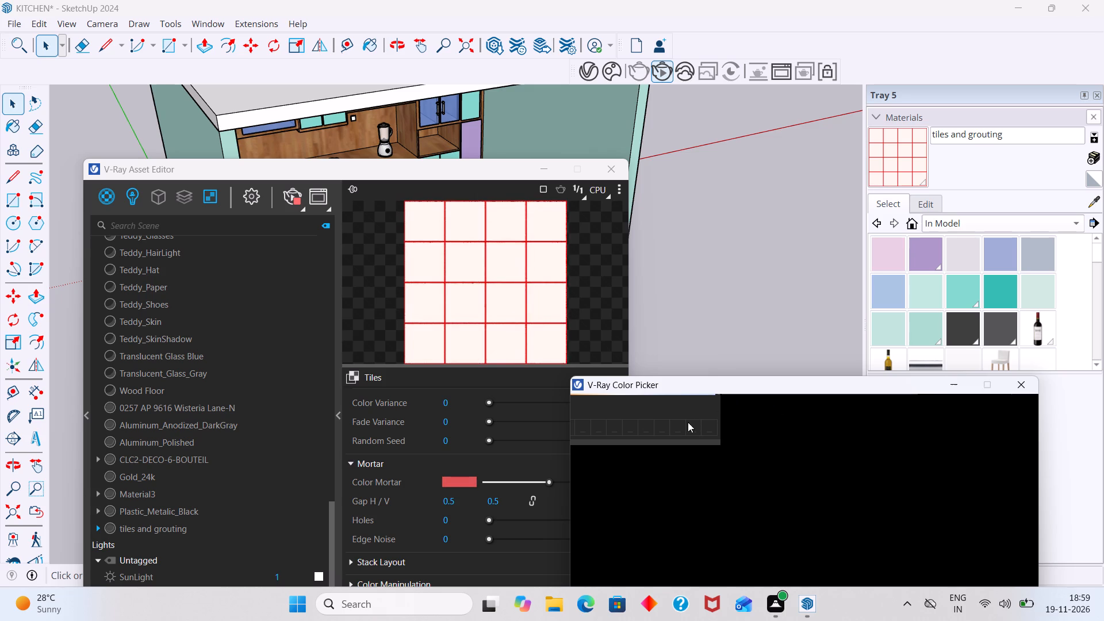
pyautogui.tripleClick(670, 431)
pyautogui.click(636, 442)
pyautogui.doubleClick(595, 428)
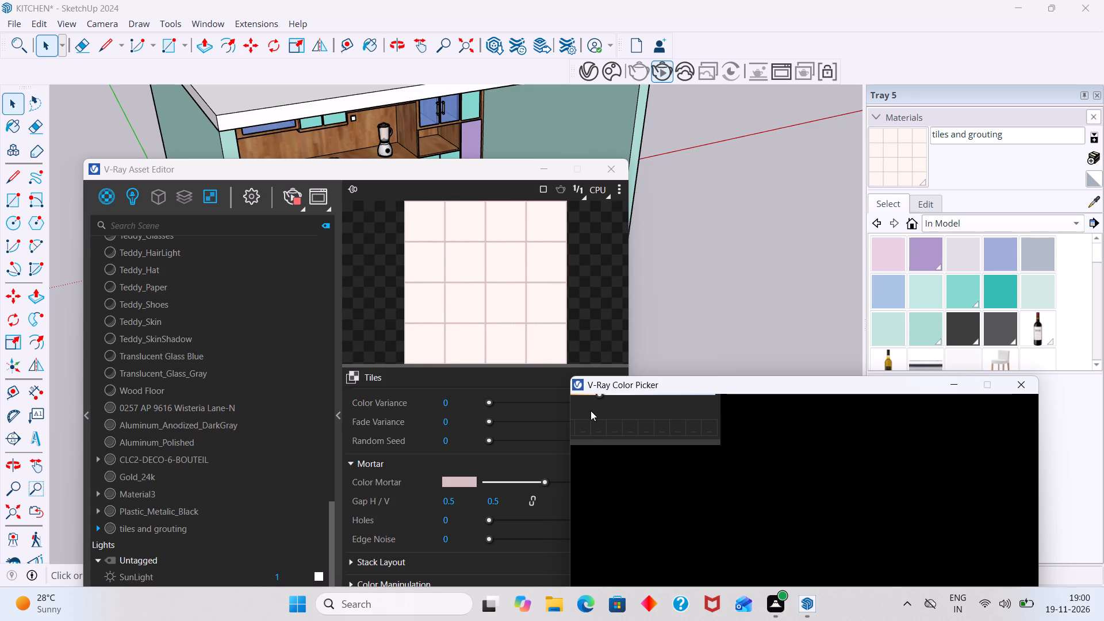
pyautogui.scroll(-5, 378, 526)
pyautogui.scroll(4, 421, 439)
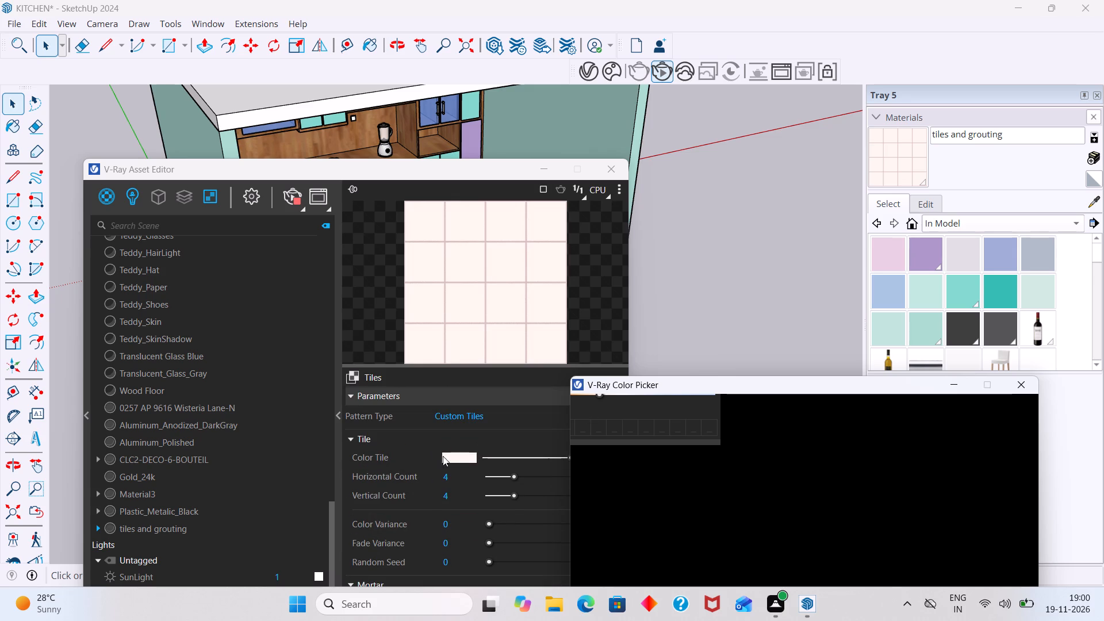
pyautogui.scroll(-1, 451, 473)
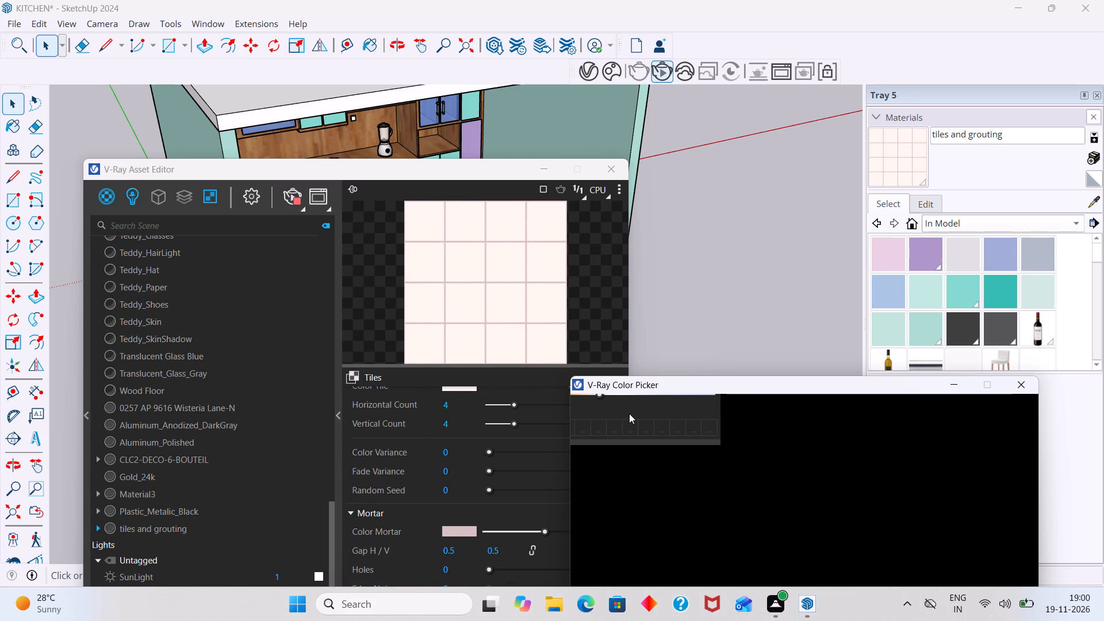
# Apply the tiles and grouting material to the current selection from the V-Ray material list.
pyautogui.click(681, 320)
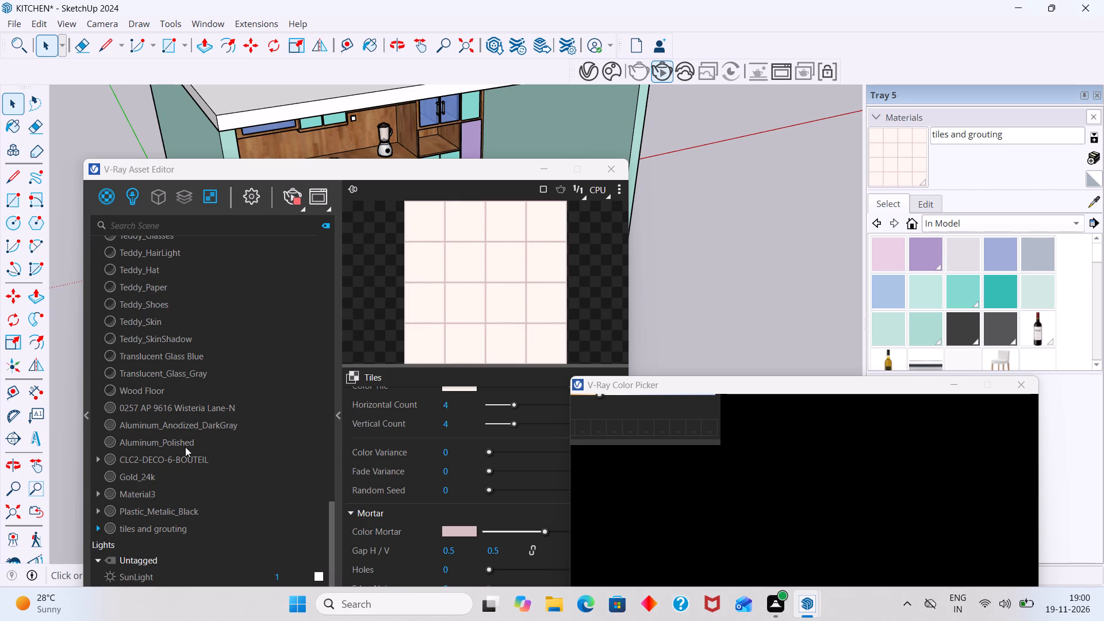
pyautogui.rightClick(183, 531)
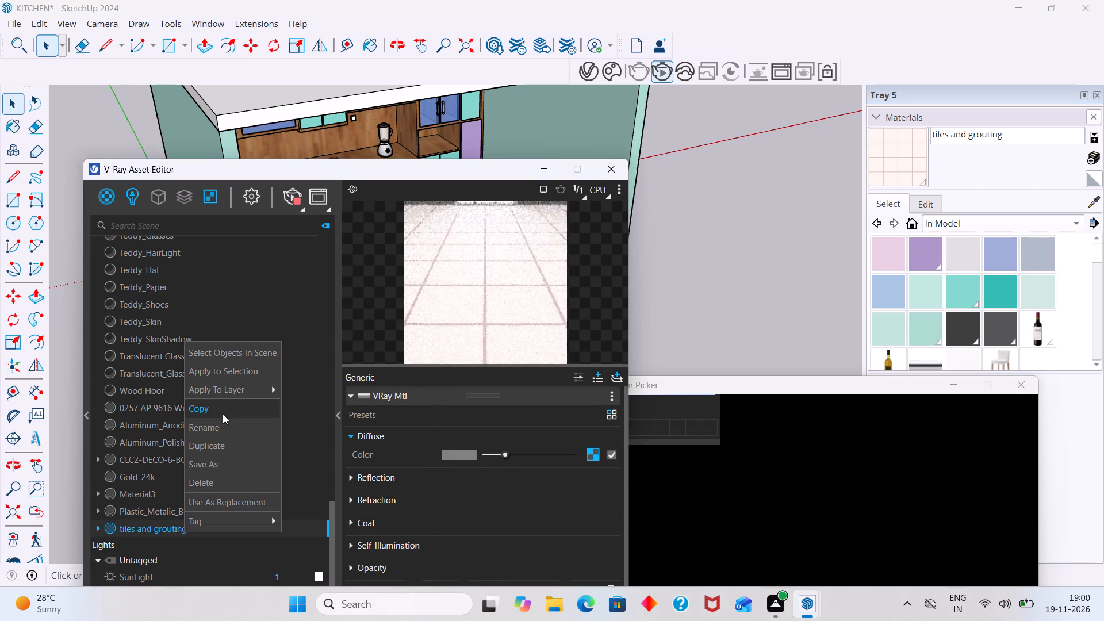
pyautogui.click(221, 367)
pyautogui.scroll(-4, 476, 332)
pyautogui.click(712, 273)
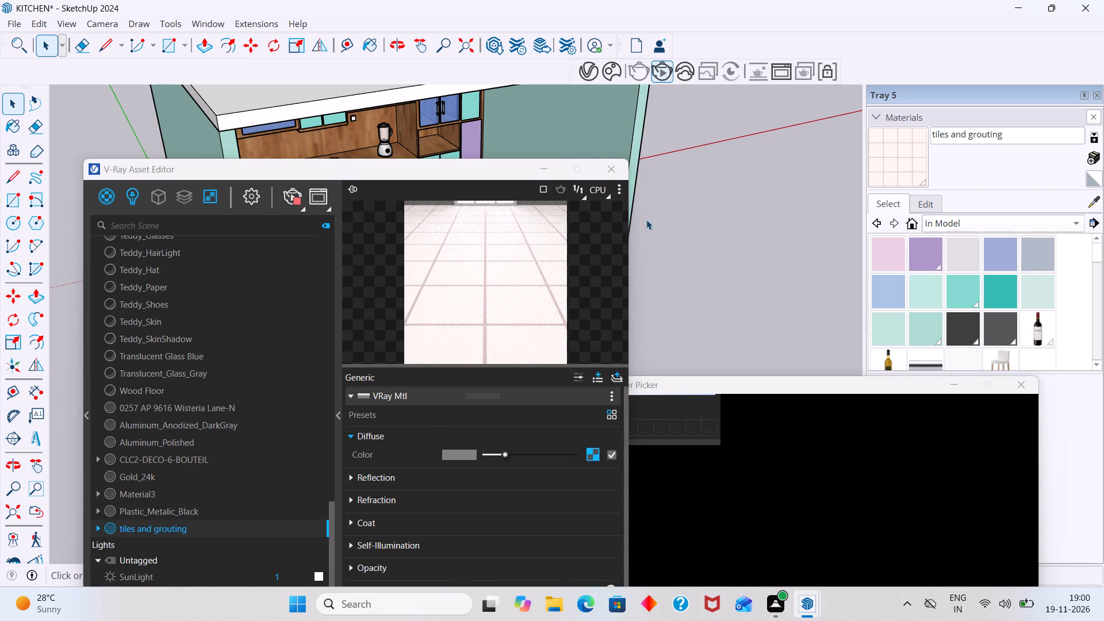
# Move the V-Ray Asset Editor clear of the kitchen floor and close the V-Ray Color Picker.
pyautogui.moveTo(618, 166); pyautogui.dragTo(533, 282)
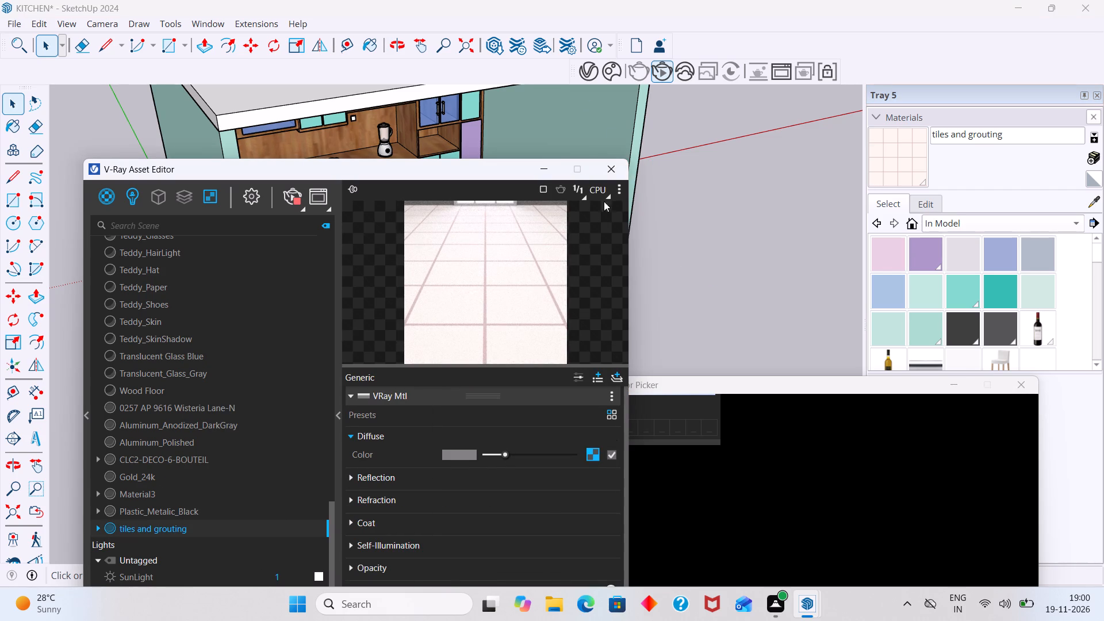
pyautogui.moveTo(612, 171); pyautogui.dragTo(507, 250)
pyautogui.moveTo(507, 171); pyautogui.dragTo(282, 366)
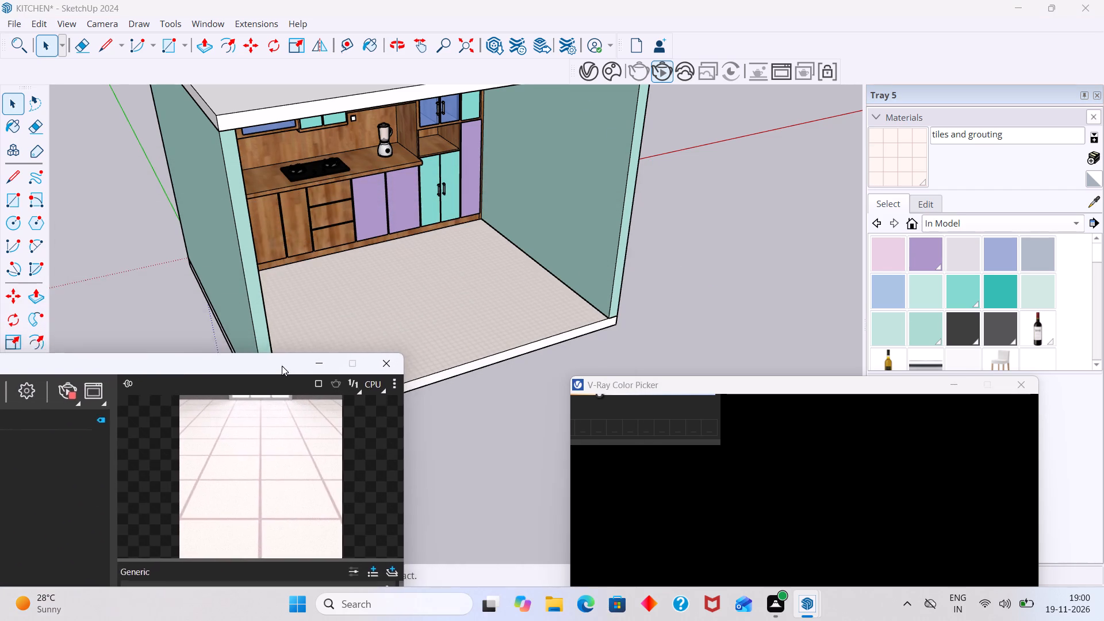
pyautogui.moveTo(282, 366); pyautogui.dragTo(289, 358)
pyautogui.scroll(3, 500, 287)
pyautogui.scroll(2, 455, 365)
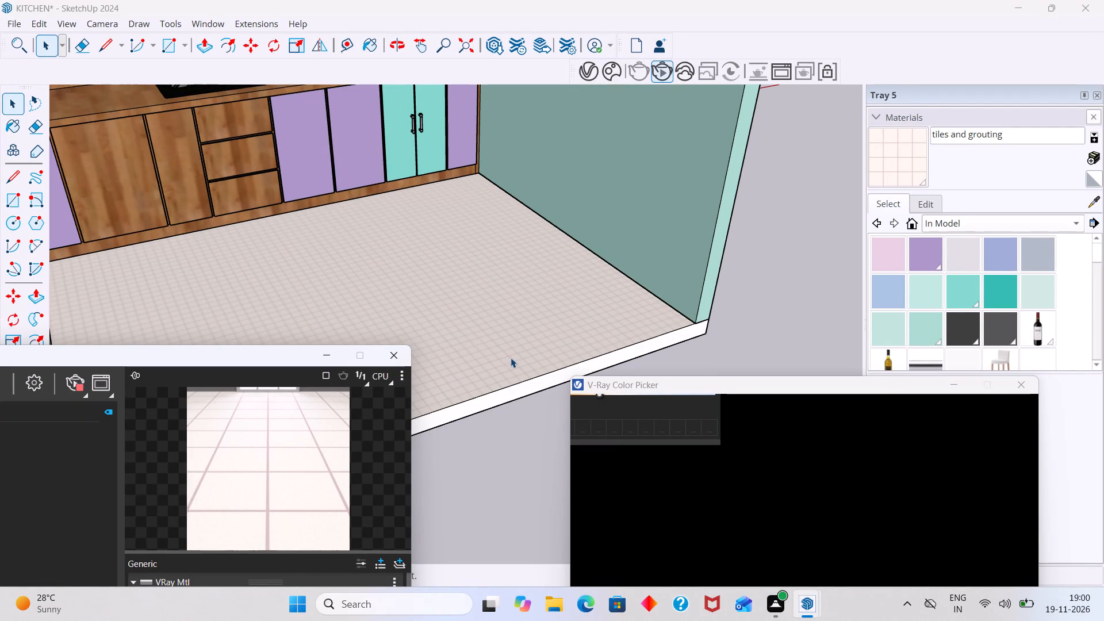
pyautogui.scroll(3, 496, 342)
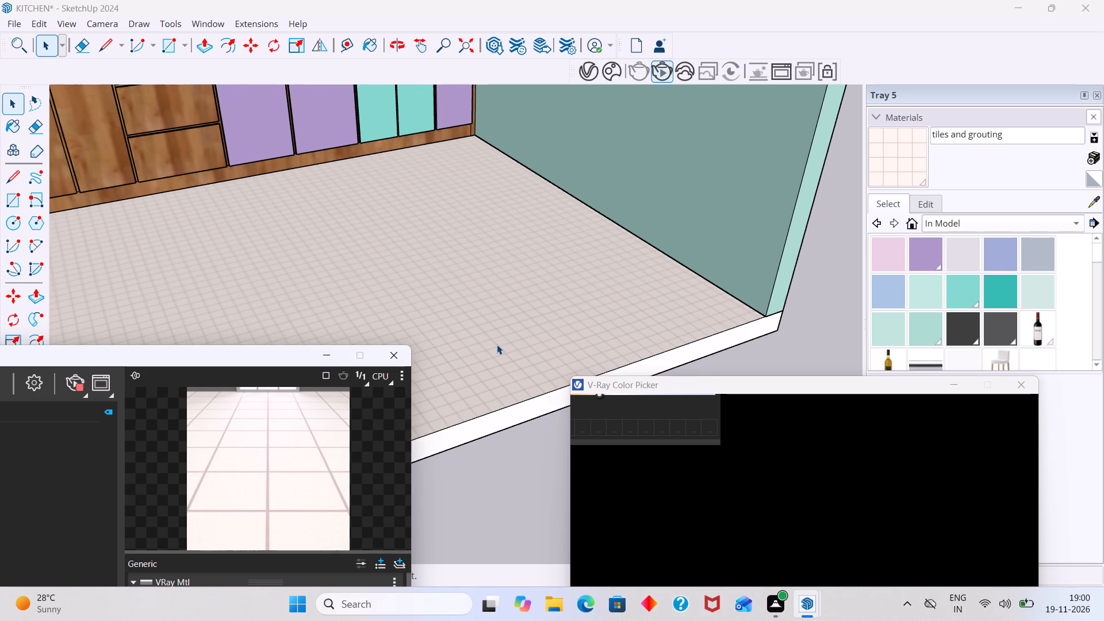
pyautogui.scroll(-2, 497, 345)
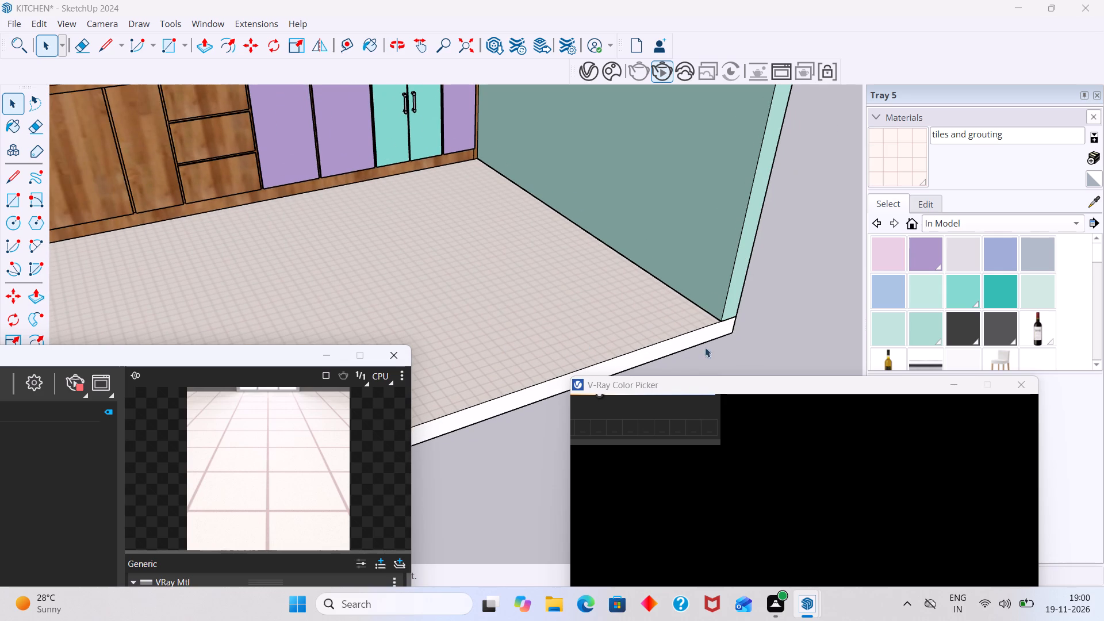
pyautogui.moveTo(674, 385); pyautogui.dragTo(675, 419)
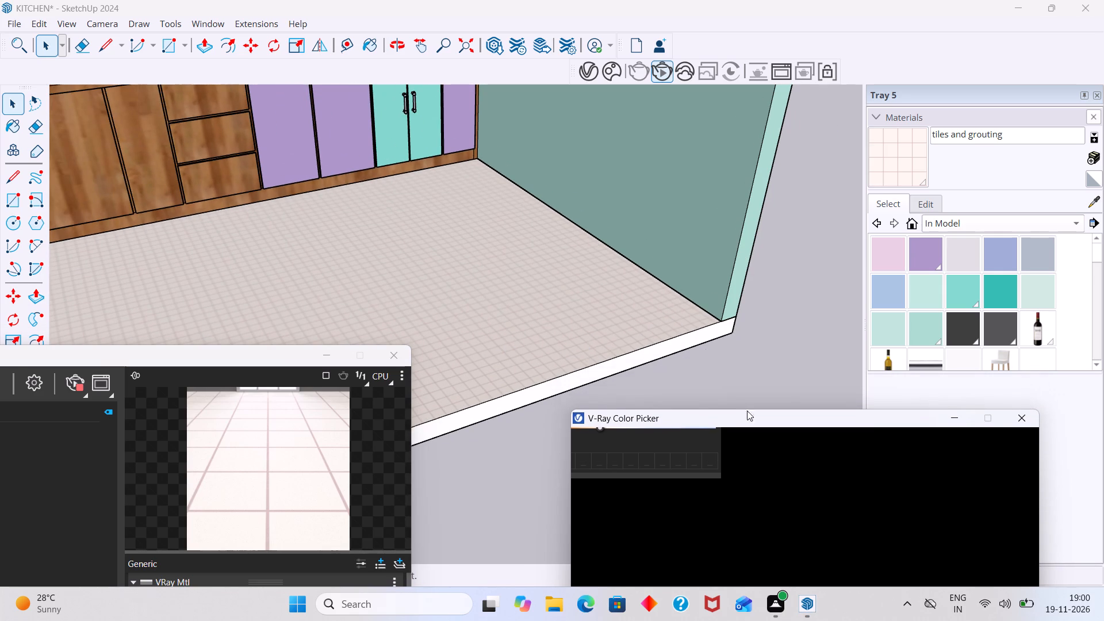
pyautogui.click(1025, 420)
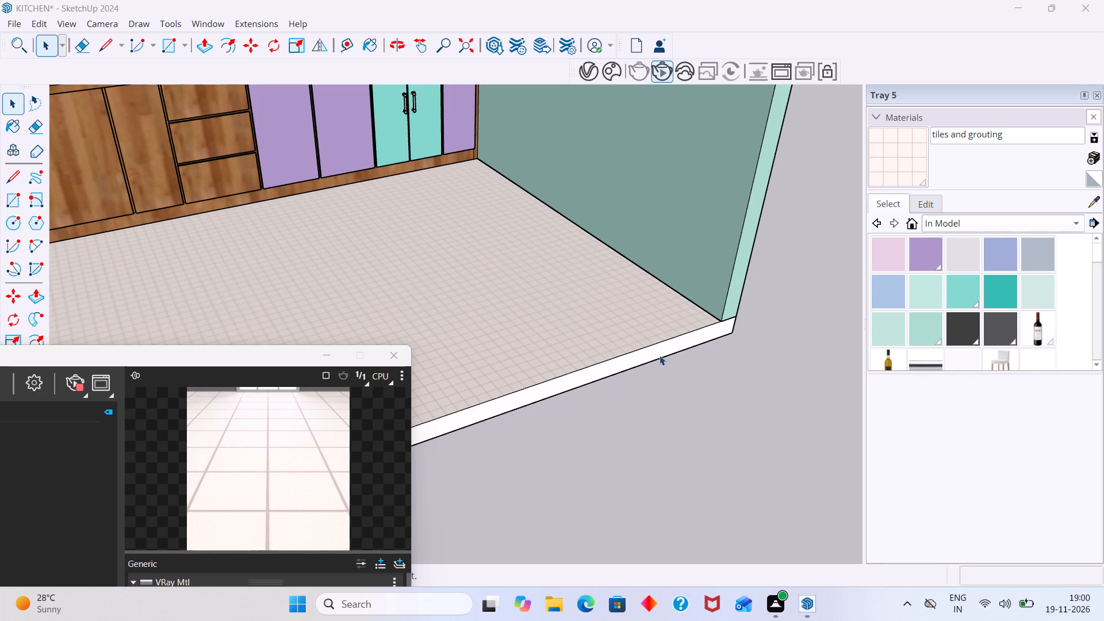
# Examine the tile and grout pattern on the kitchen floor from different angles and up close at the front edge.
pyautogui.scroll(4, 711, 318)
pyautogui.scroll(-7, 714, 317)
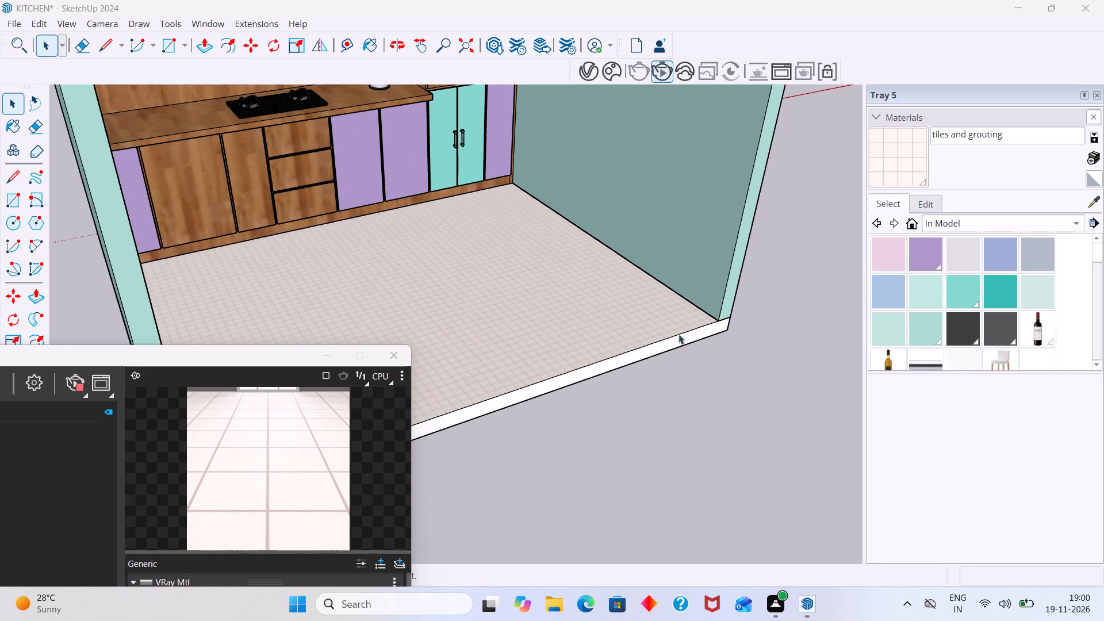
pyautogui.moveTo(647, 342); pyautogui.dragTo(796, 296, button='middle')
pyautogui.scroll(-6, 760, 308)
pyautogui.moveTo(729, 354); pyautogui.dragTo(685, 344, button='middle')
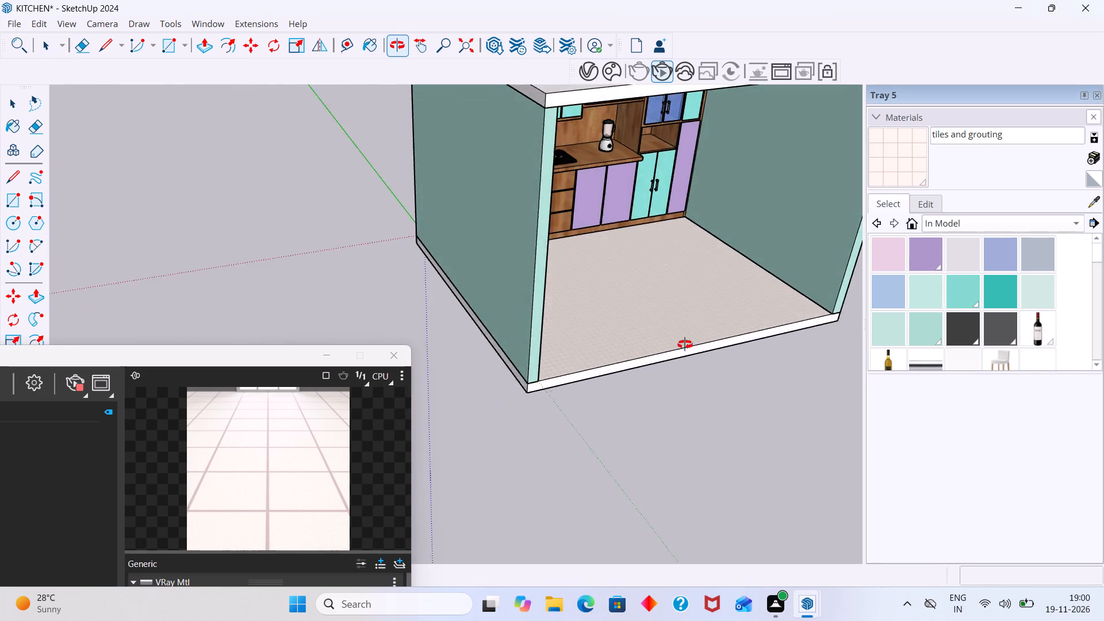
pyautogui.moveTo(685, 344); pyautogui.dragTo(662, 339, button='middle')
pyautogui.scroll(20, 611, 335)
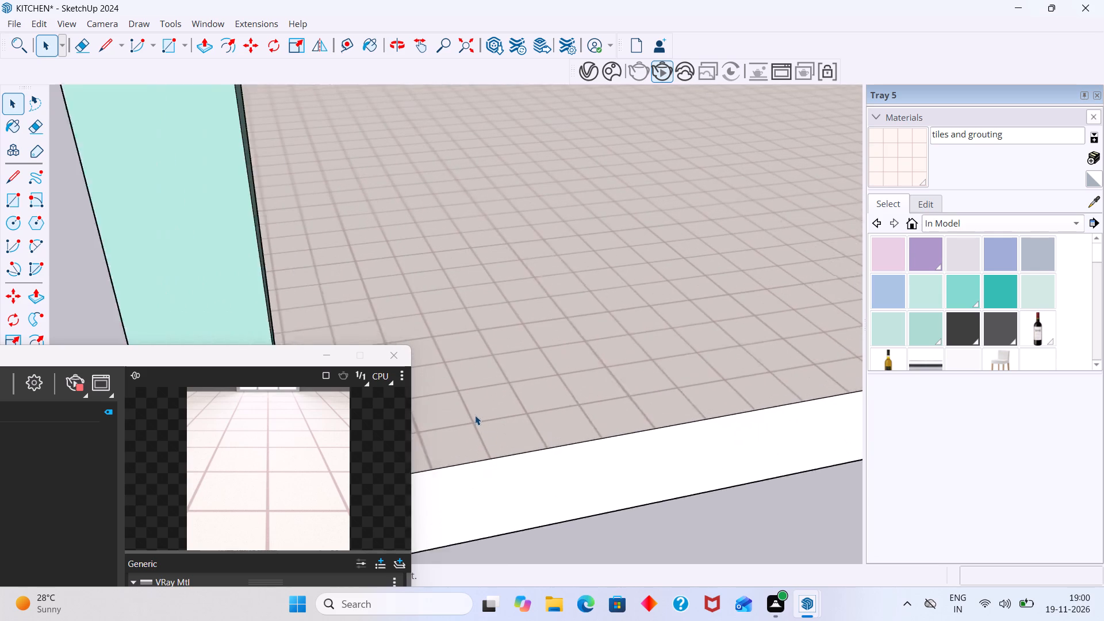
pyautogui.scroll(1, 475, 415)
# Bring the V-Ray Asset Editor back into view so the tiles and grouting material's settings are fully accessible.
pyautogui.moveTo(297, 354); pyautogui.dragTo(351, 183)
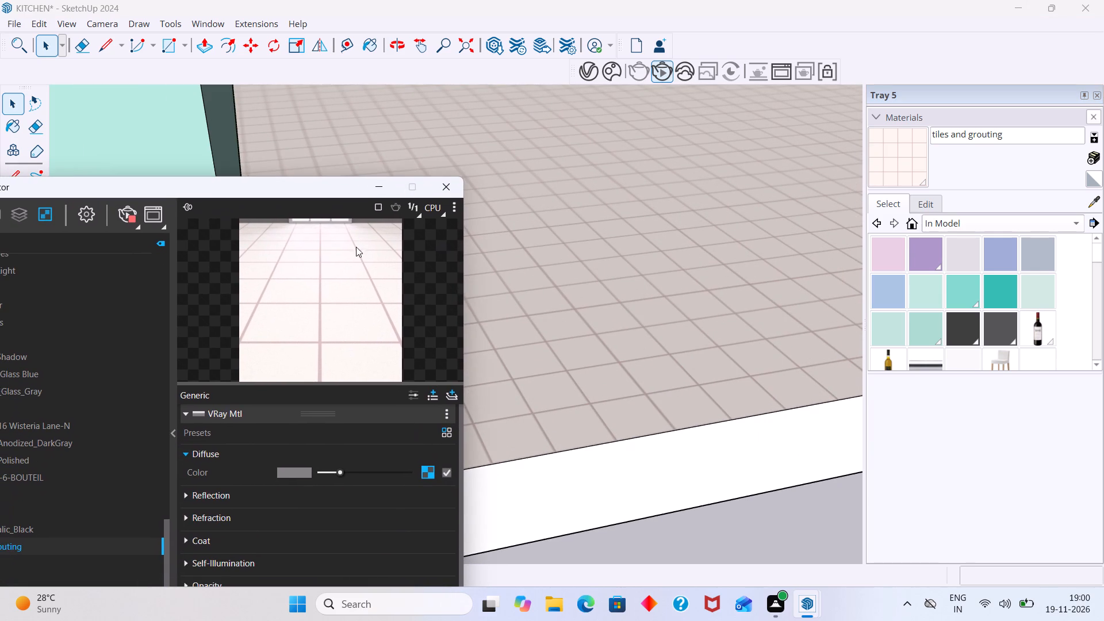
pyautogui.moveTo(323, 184); pyautogui.dragTo(323, 113)
pyautogui.scroll(-1, 277, 370)
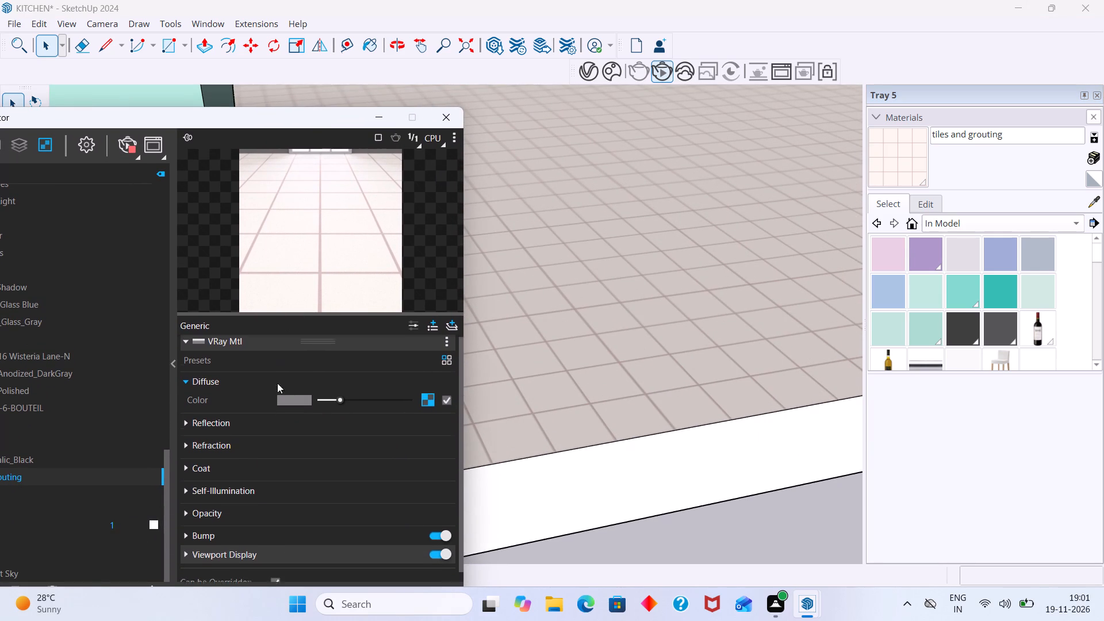
pyautogui.scroll(-1, 277, 383)
pyautogui.scroll(-2, 269, 442)
pyautogui.moveTo(279, 119); pyautogui.dragTo(289, 55)
pyautogui.scroll(-2, 285, 459)
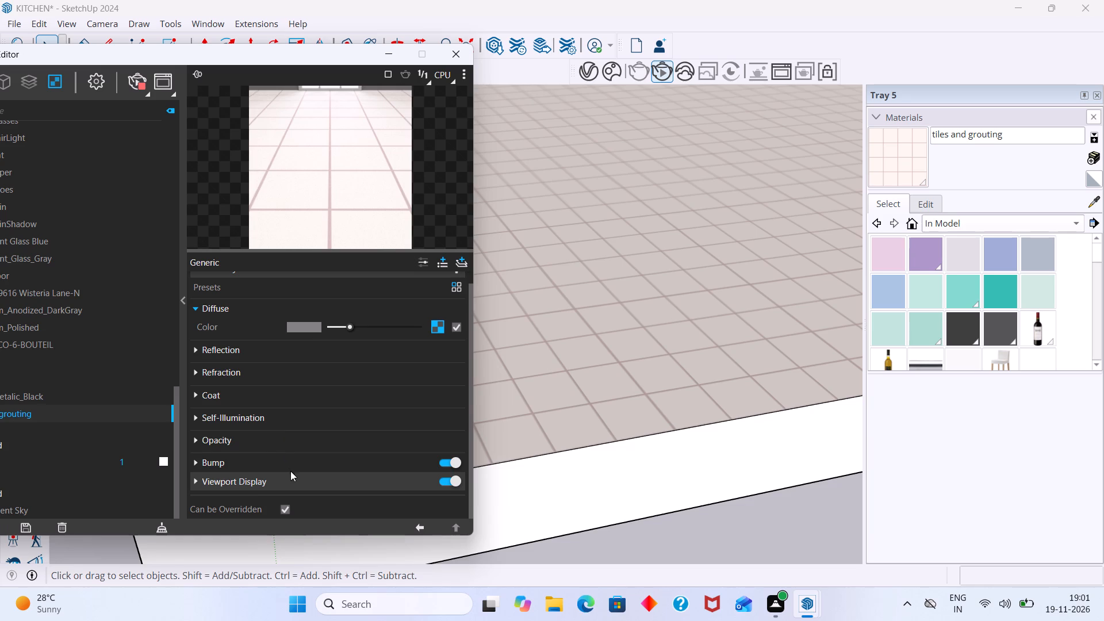
pyautogui.scroll(-4, 290, 471)
pyautogui.moveTo(317, 55); pyautogui.dragTo(366, 25)
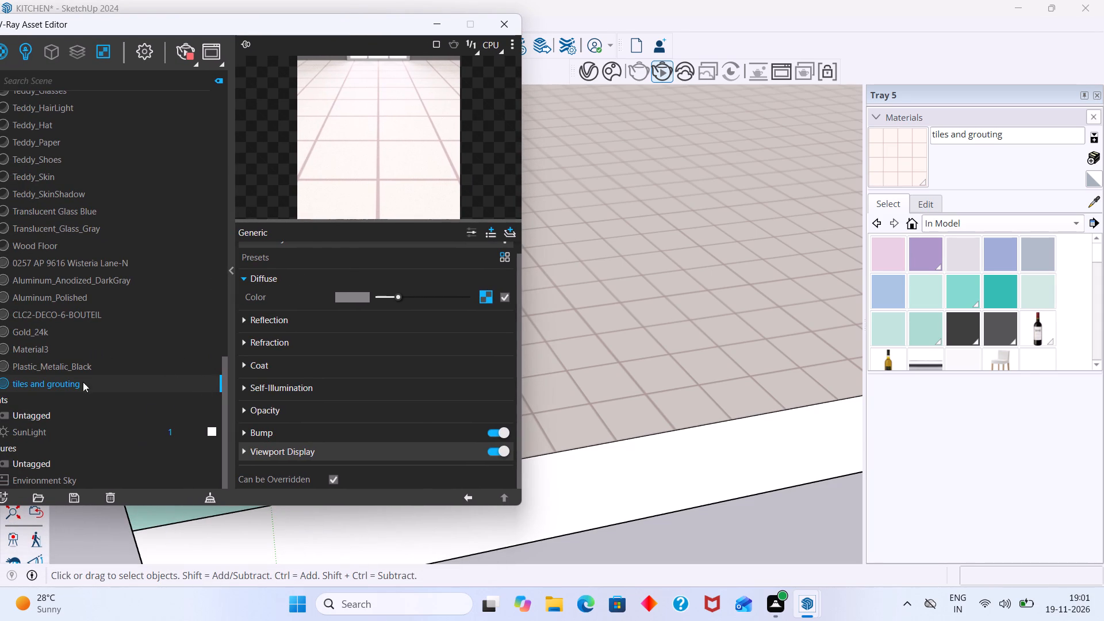
# Look through the tiles and grouting material's settings and the list of scene materials.
pyautogui.scroll(-3, 83, 396)
pyautogui.scroll(-2, 162, 401)
pyautogui.scroll(1, 167, 377)
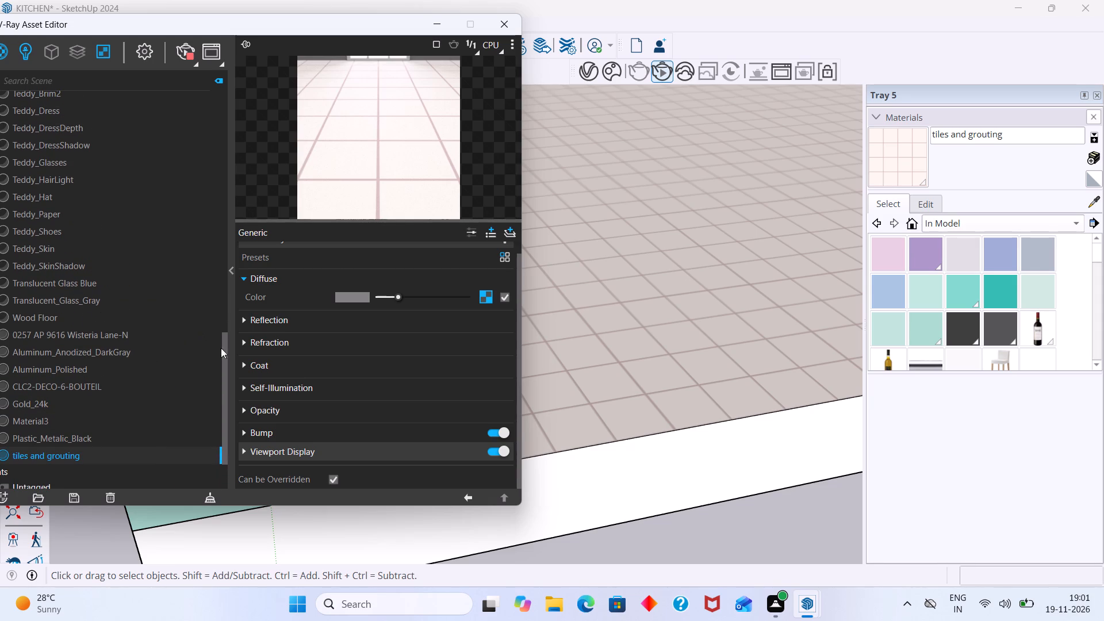
pyautogui.scroll(2, 220, 330)
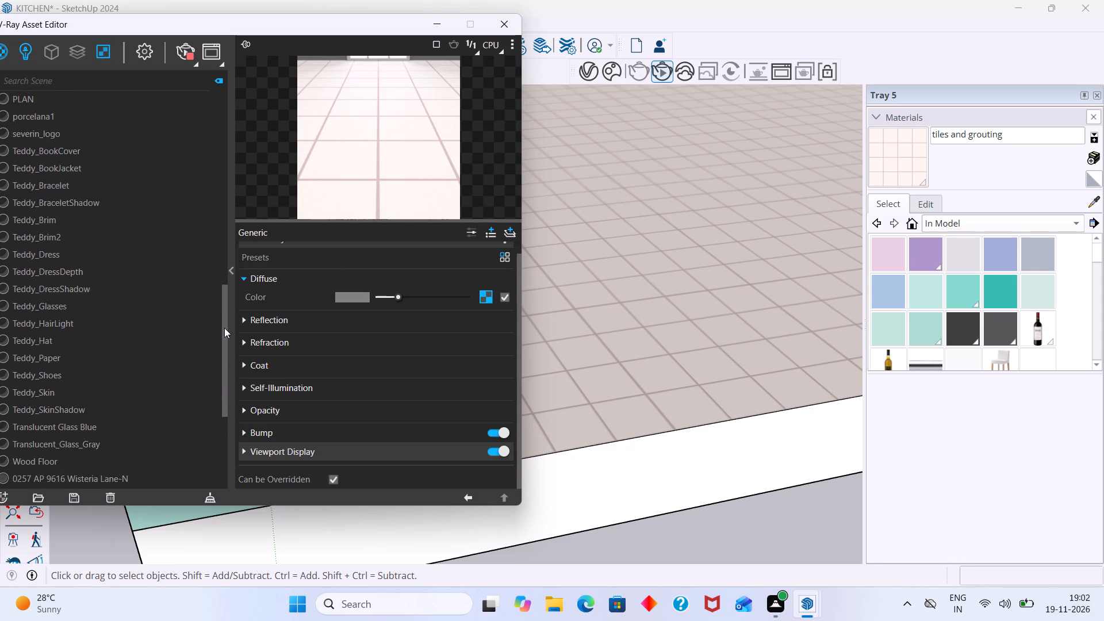
pyautogui.scroll(1, 224, 328)
pyautogui.scroll(2, 210, 226)
pyautogui.scroll(-2, 214, 224)
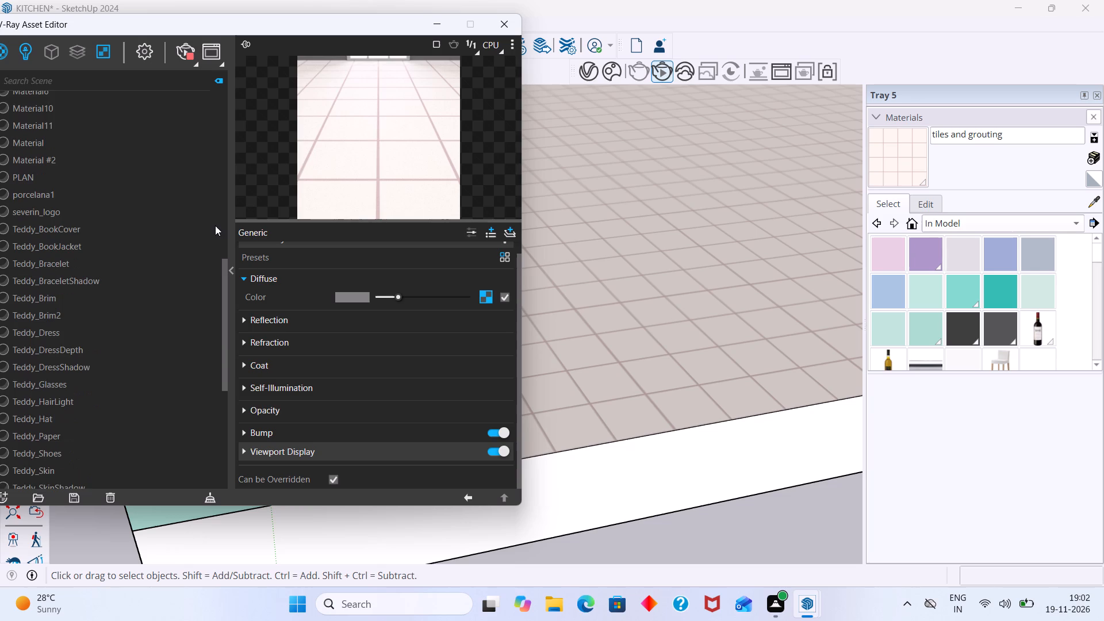
# Look through the full list of scene materials in the V-Ray Asset Editor alongside the tiles and grouting material's settings.
pyautogui.scroll(-6, 215, 225)
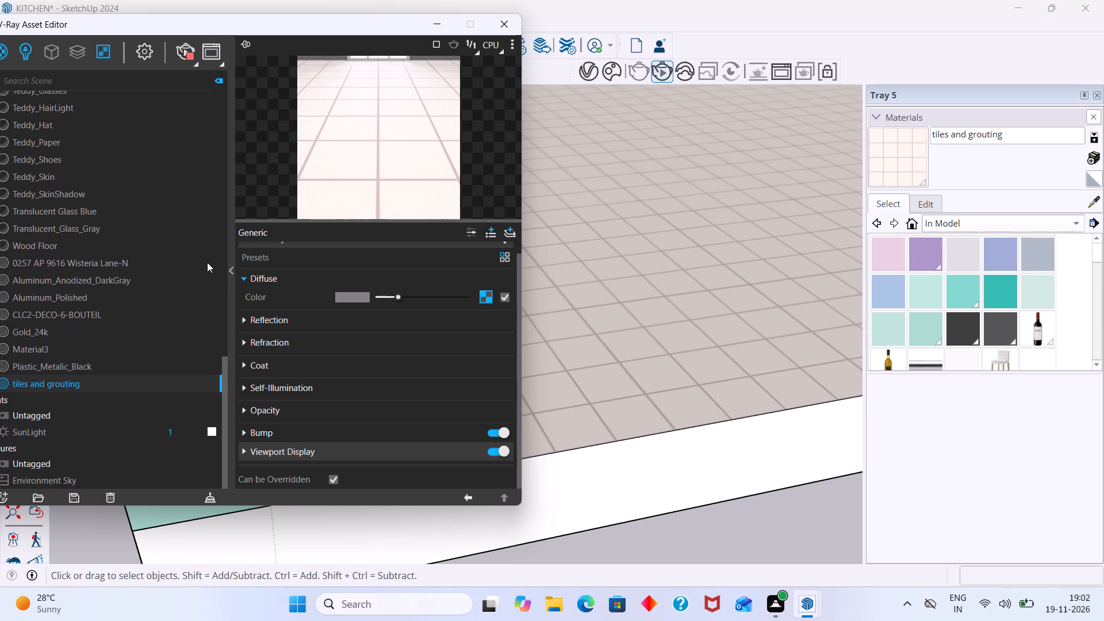
pyautogui.scroll(2, 118, 254)
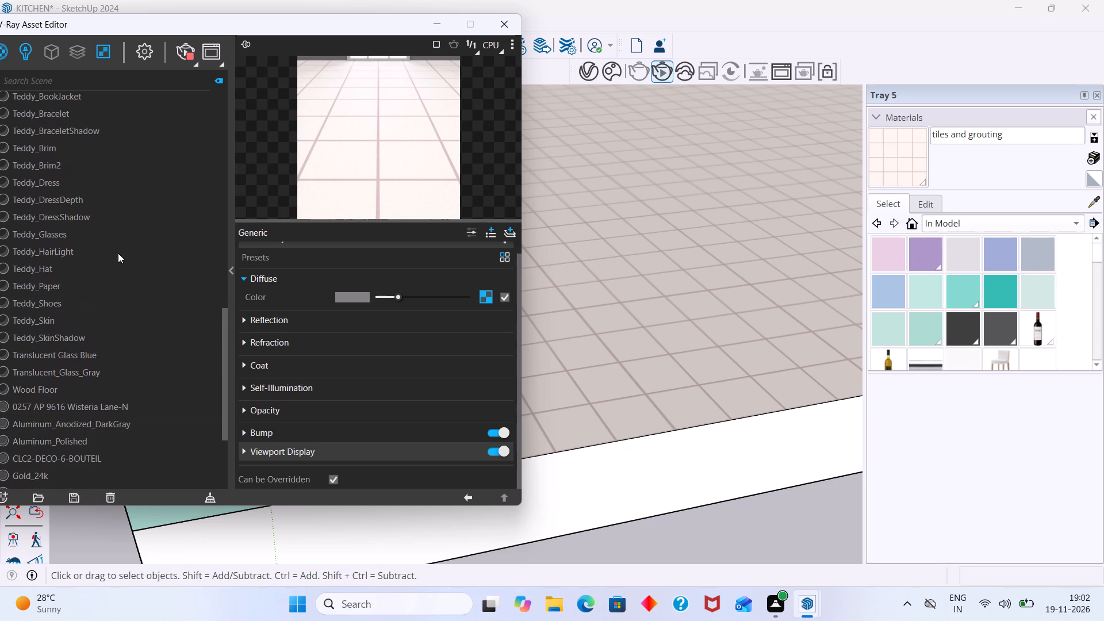
pyautogui.scroll(2, 117, 253)
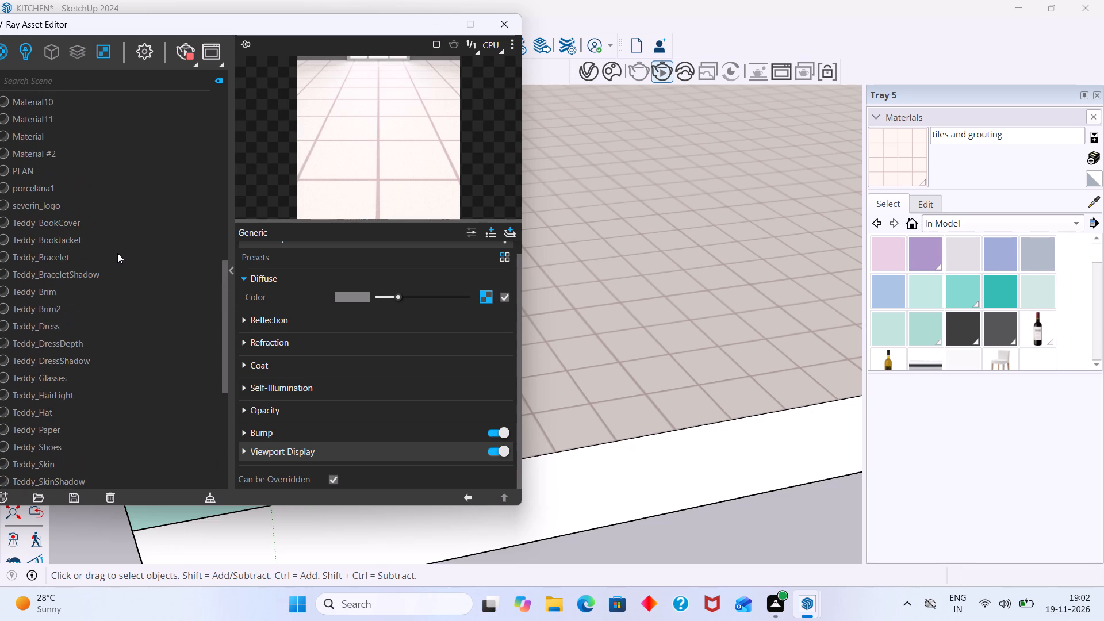
pyautogui.scroll(7, 117, 253)
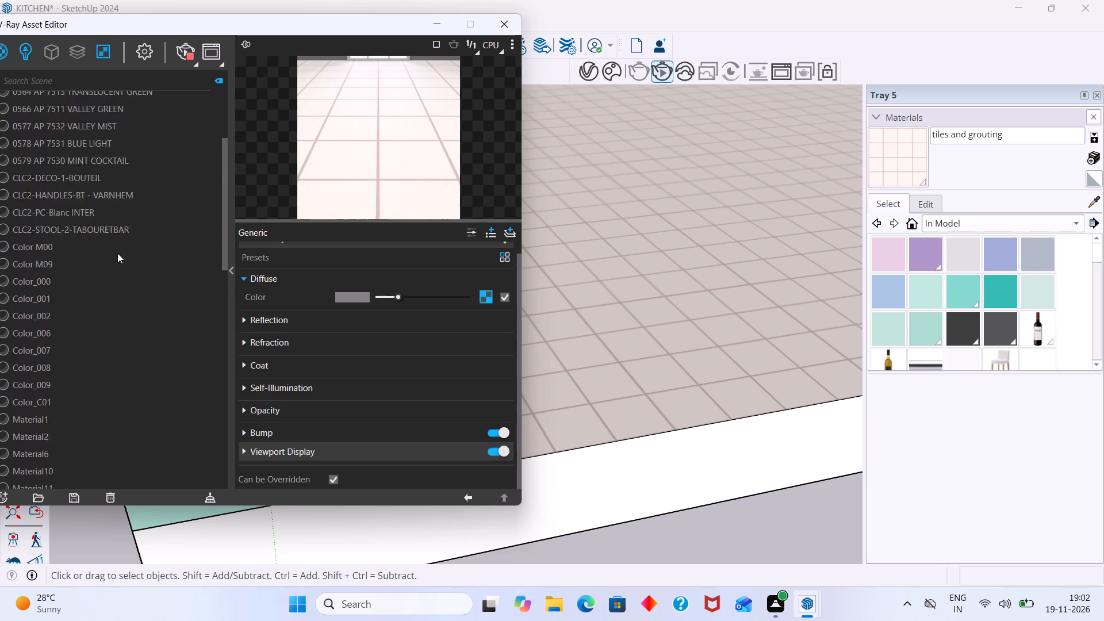
pyautogui.scroll(2, 117, 253)
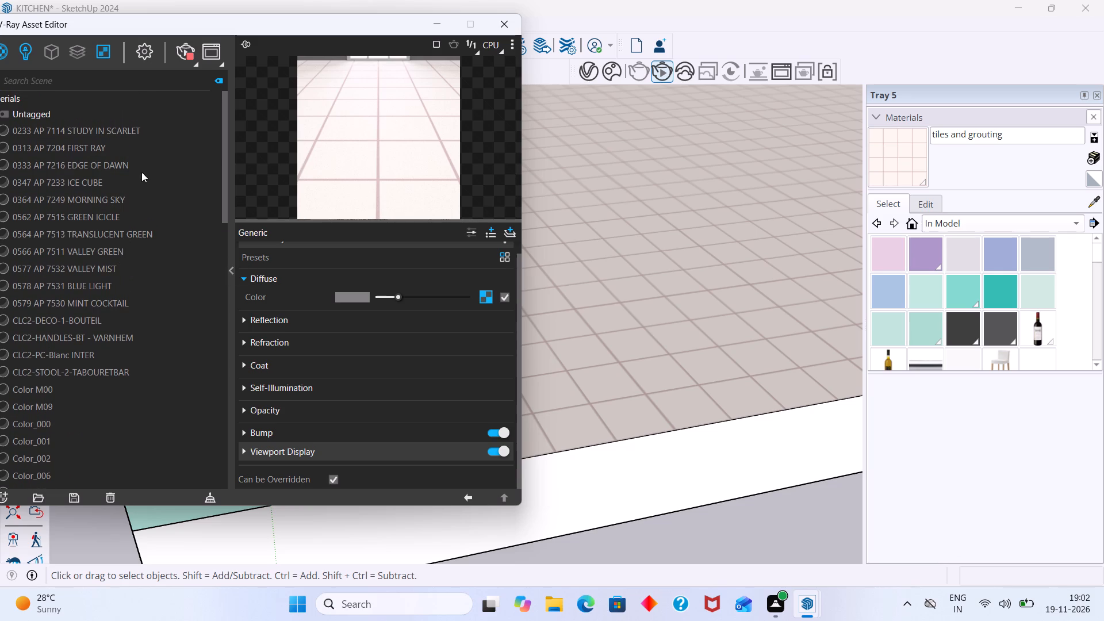
pyautogui.scroll(-1, 348, 351)
pyautogui.scroll(1, 317, 298)
pyautogui.scroll(1, 377, 316)
pyautogui.scroll(-2, 366, 326)
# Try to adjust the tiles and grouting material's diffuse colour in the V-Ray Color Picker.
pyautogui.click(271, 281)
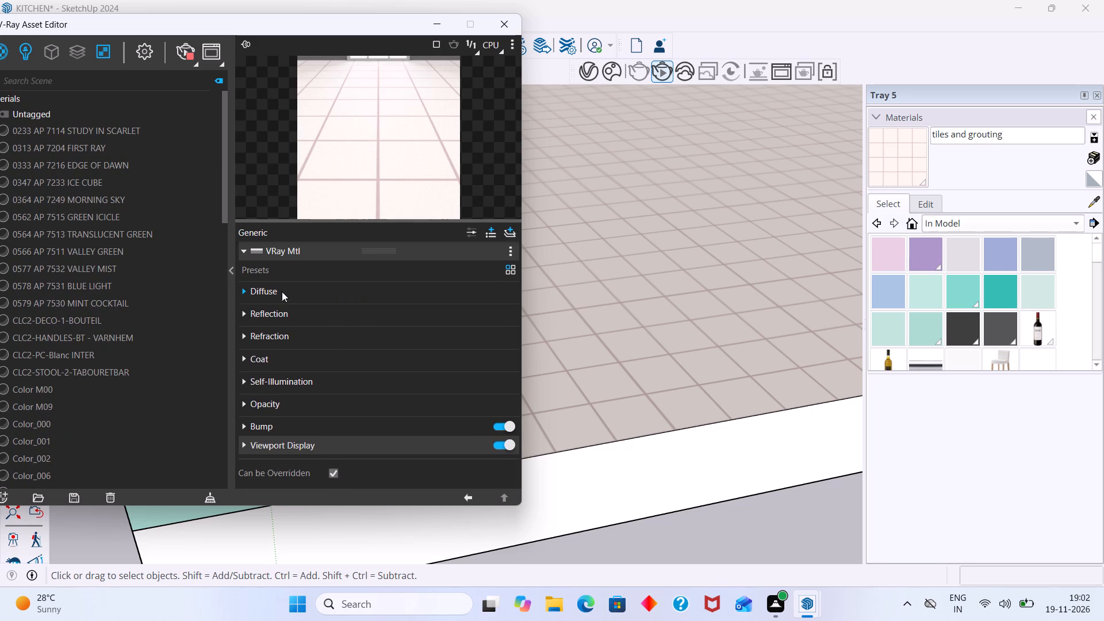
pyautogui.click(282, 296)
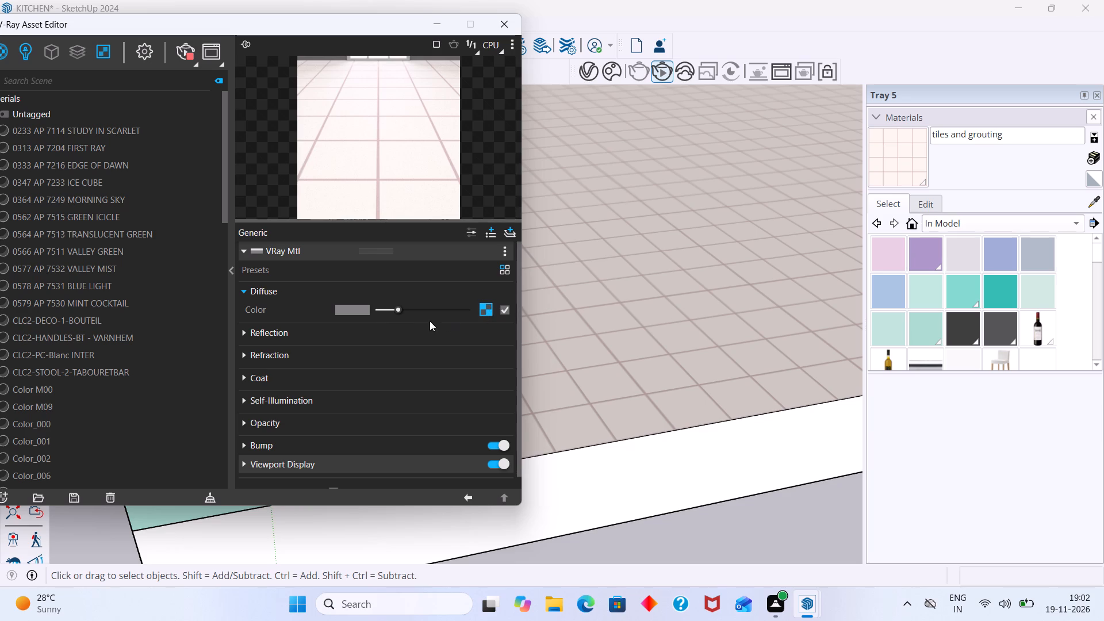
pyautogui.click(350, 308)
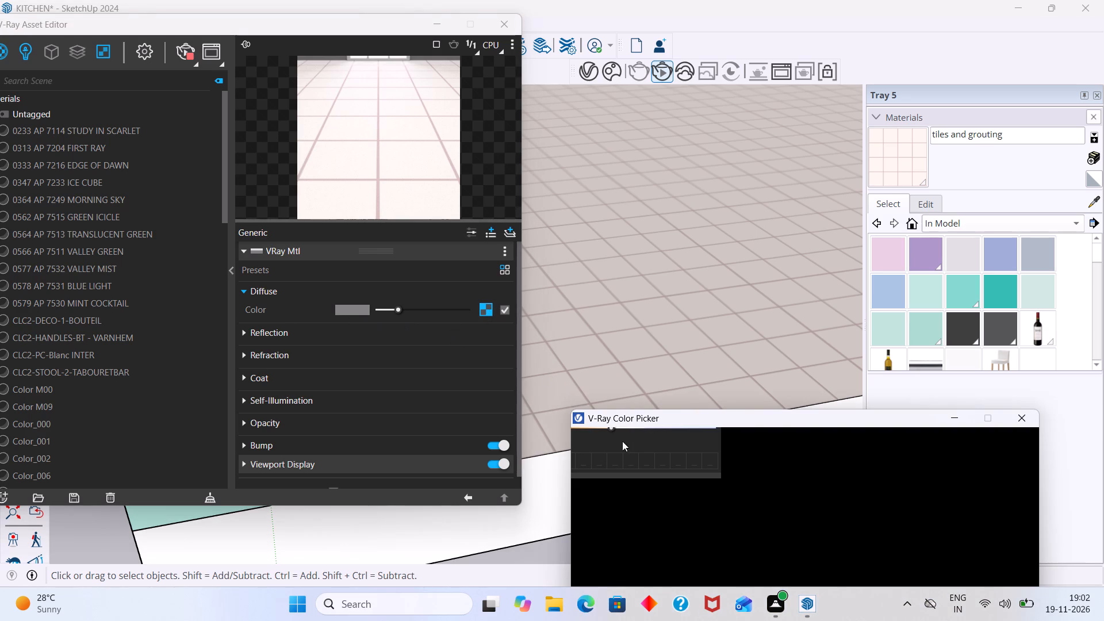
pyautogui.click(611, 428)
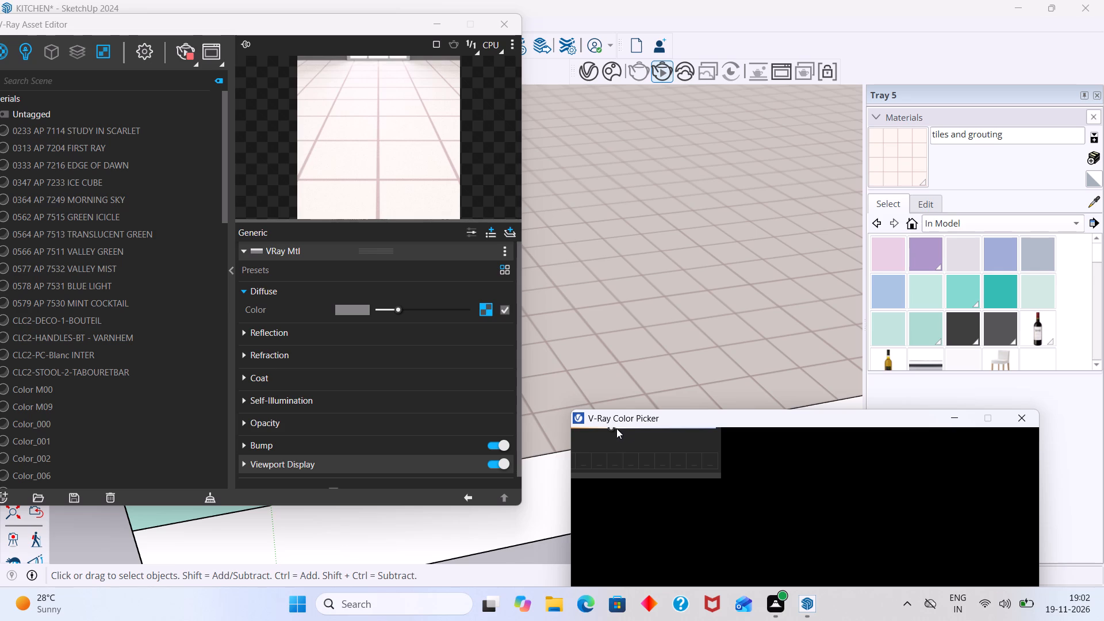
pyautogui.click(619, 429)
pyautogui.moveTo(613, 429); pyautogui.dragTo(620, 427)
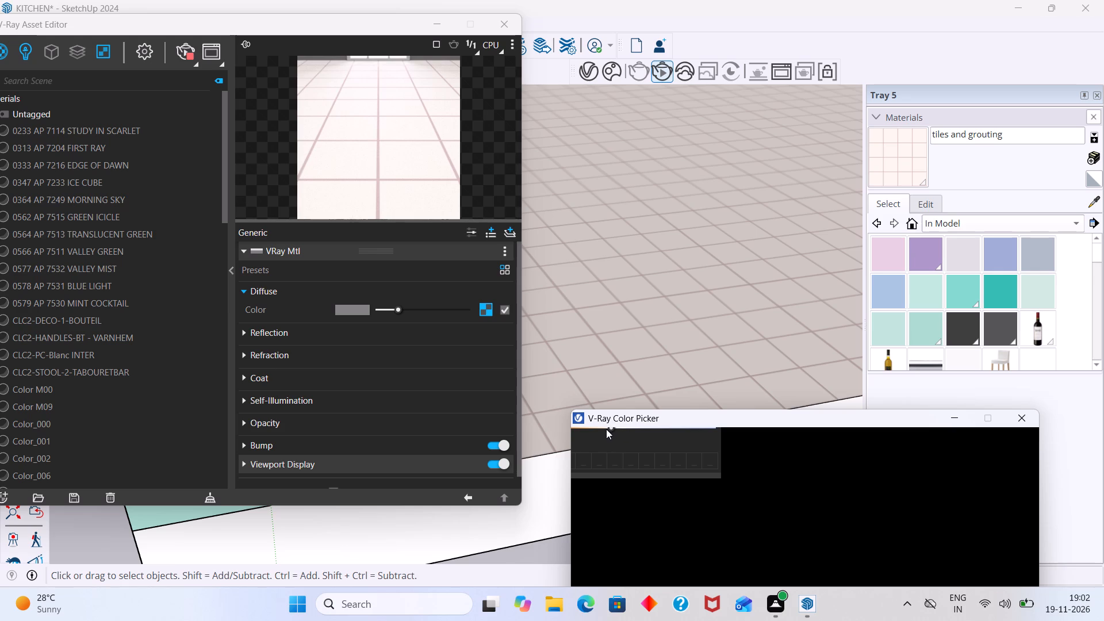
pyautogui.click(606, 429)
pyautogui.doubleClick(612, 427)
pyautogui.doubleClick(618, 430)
# Bring the V-Ray Color Picker fully into view and try again to adjust the diffuse colour in it.
pyautogui.moveTo(642, 412); pyautogui.dragTo(641, 405)
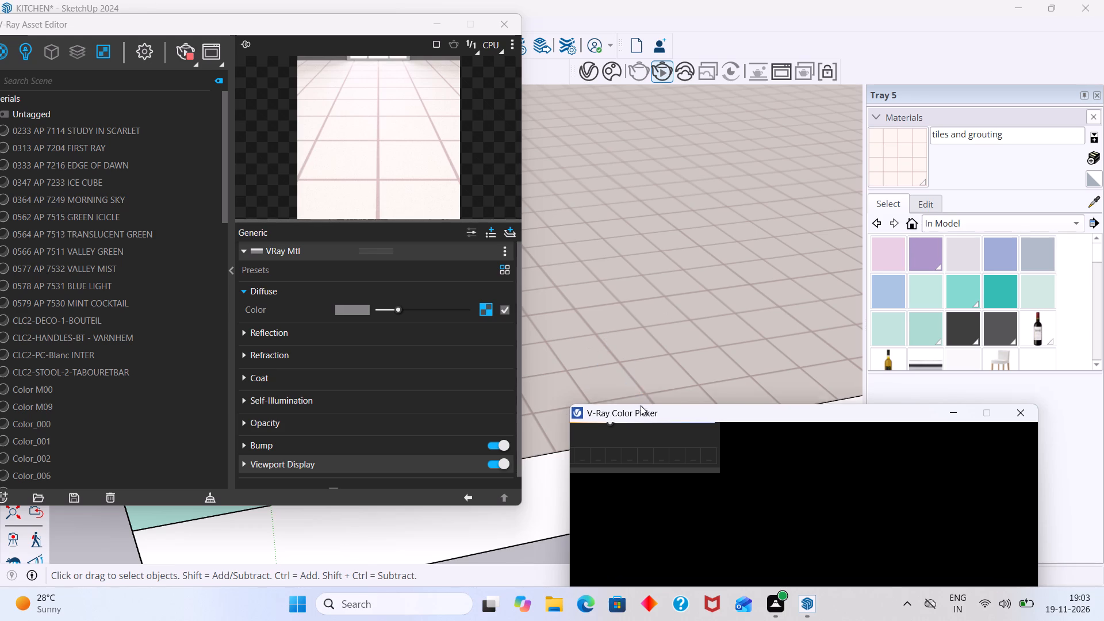
pyautogui.moveTo(641, 405); pyautogui.dragTo(642, 328)
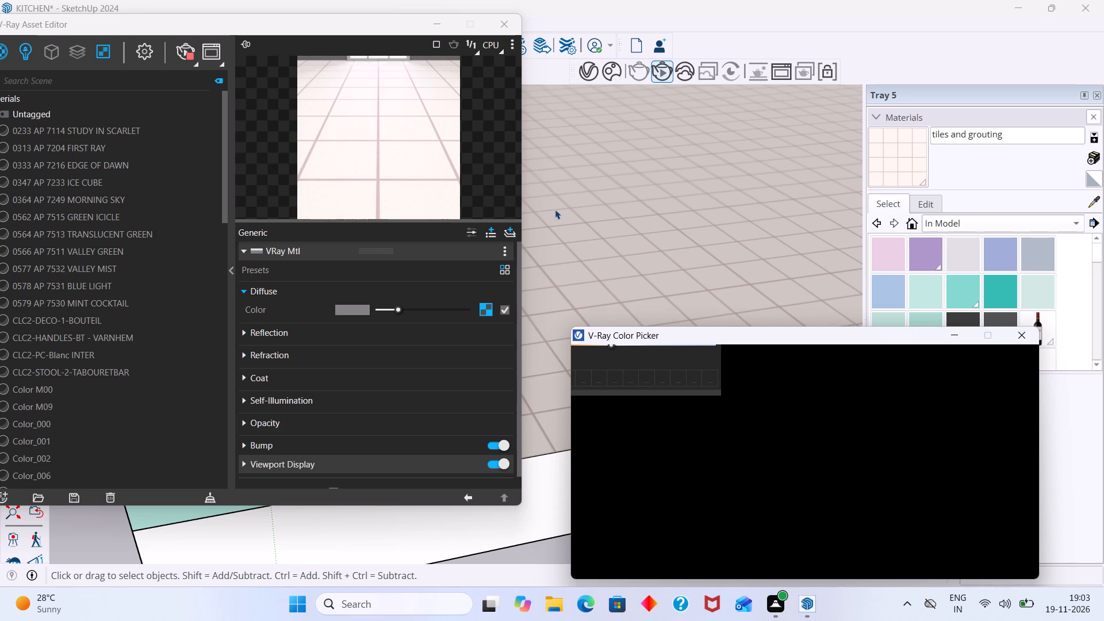
pyautogui.click(615, 346)
pyautogui.click(619, 342)
pyautogui.click(616, 347)
pyautogui.moveTo(612, 344); pyautogui.dragTo(603, 344)
pyautogui.click(607, 343)
pyautogui.click(599, 346)
pyautogui.moveTo(614, 329); pyautogui.dragTo(624, 275)
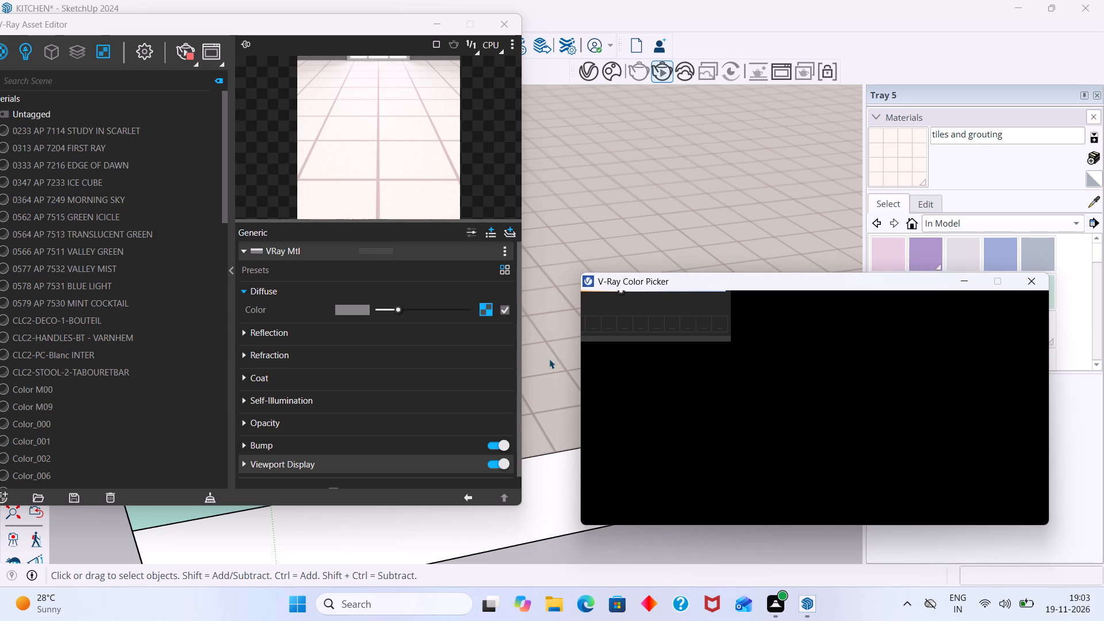
# Bring the V-Ray Asset Editor fully into view and open the Tiles texture assigned to the material's diffuse colour.
pyautogui.moveTo(375, 22); pyautogui.dragTo(422, 22)
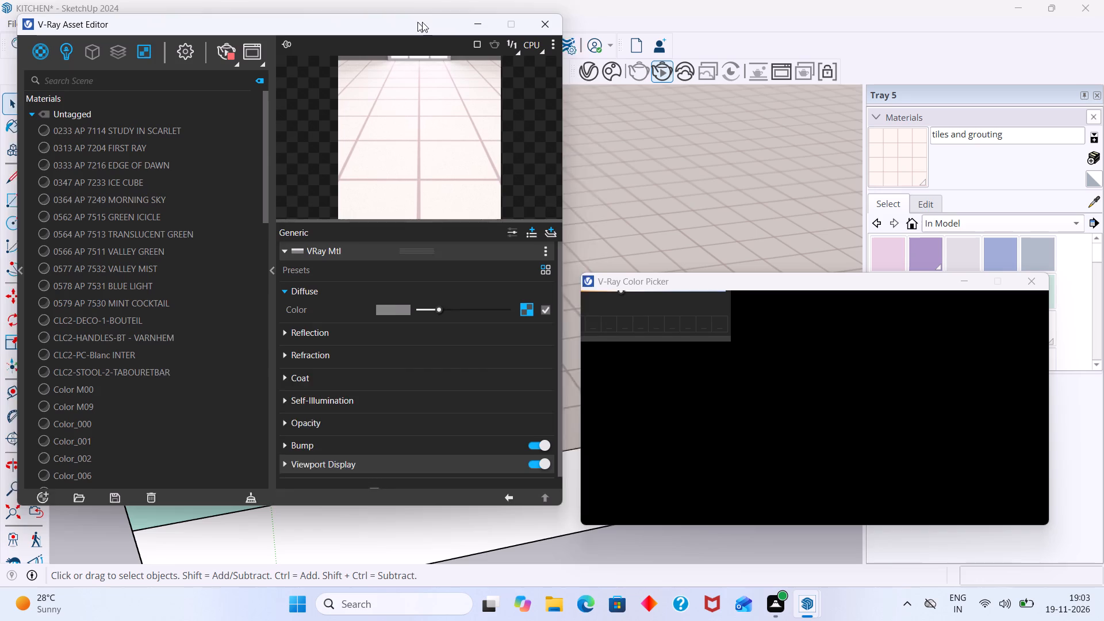
pyautogui.moveTo(422, 22); pyautogui.dragTo(443, 22)
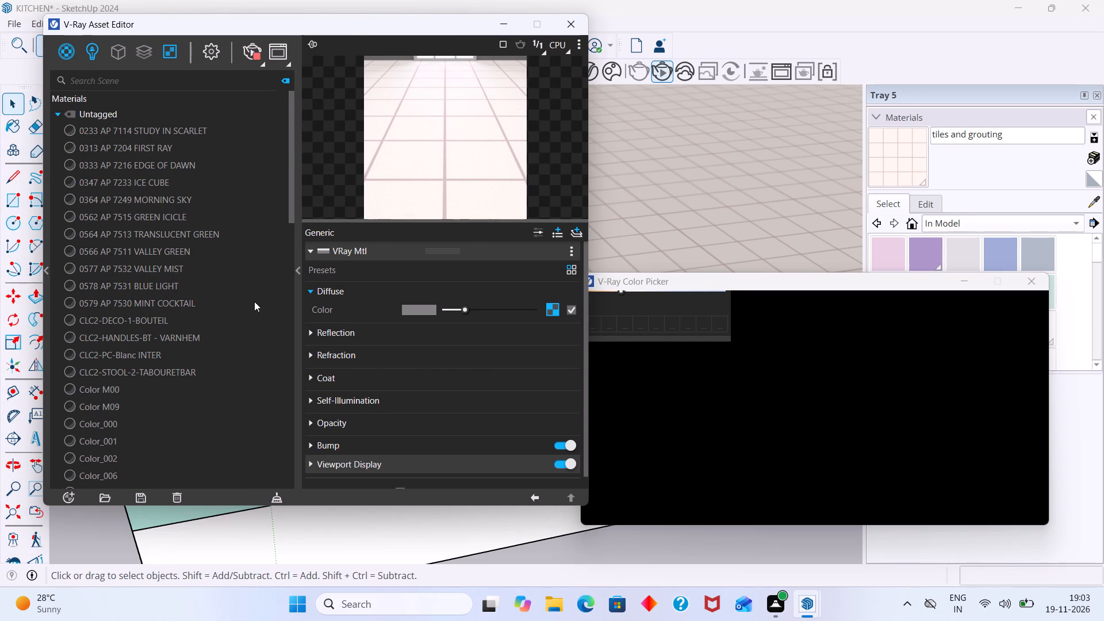
pyautogui.click(324, 293)
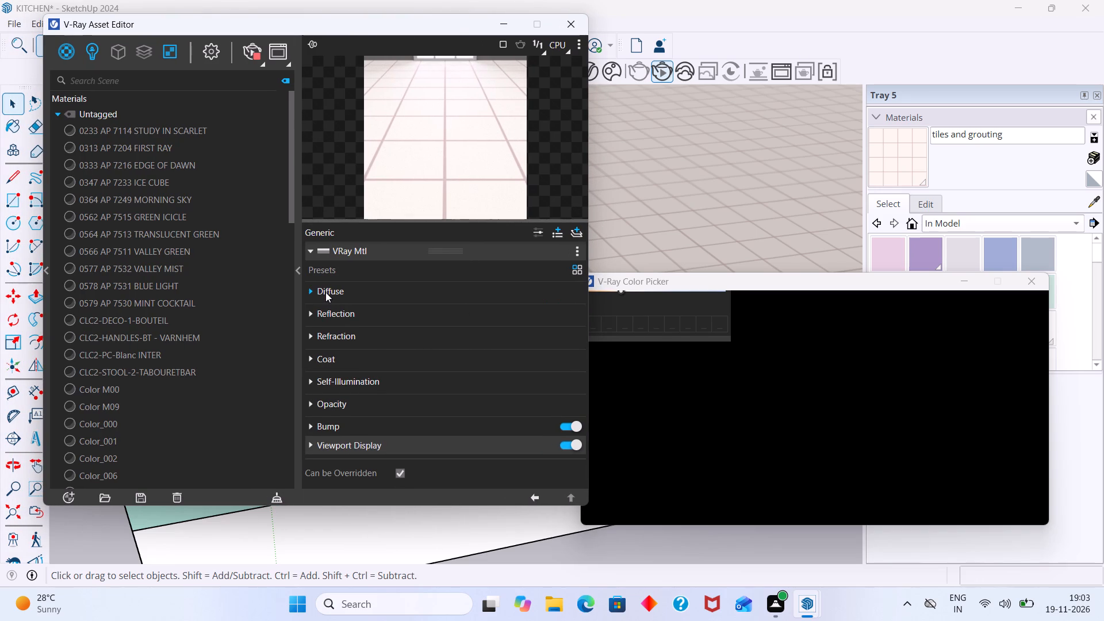
pyautogui.click(326, 292)
pyautogui.scroll(-2, 447, 305)
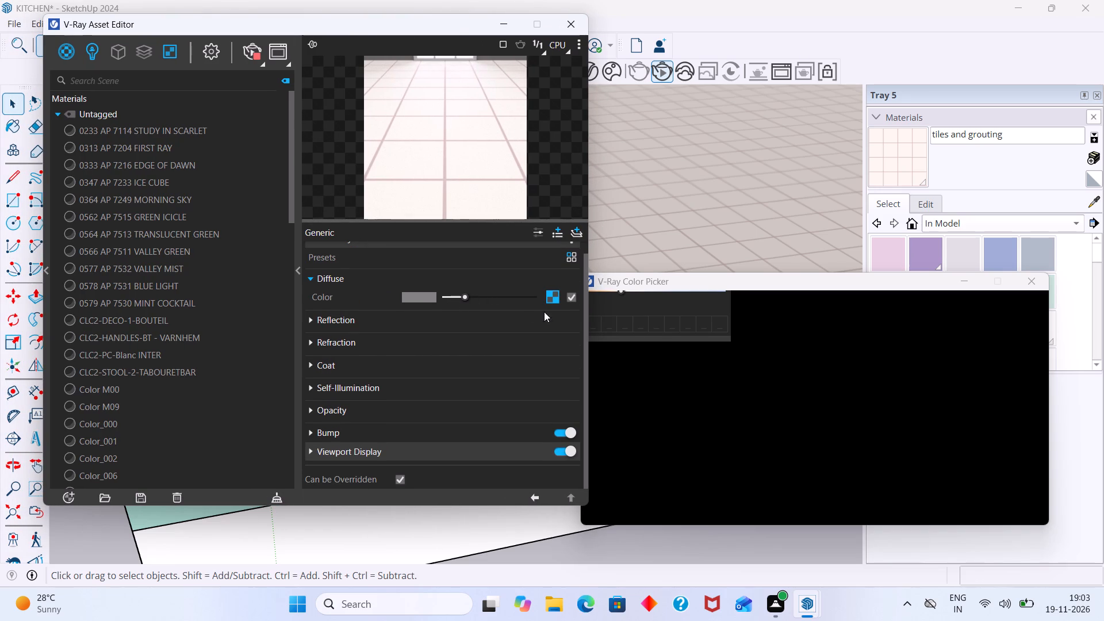
pyautogui.click(557, 296)
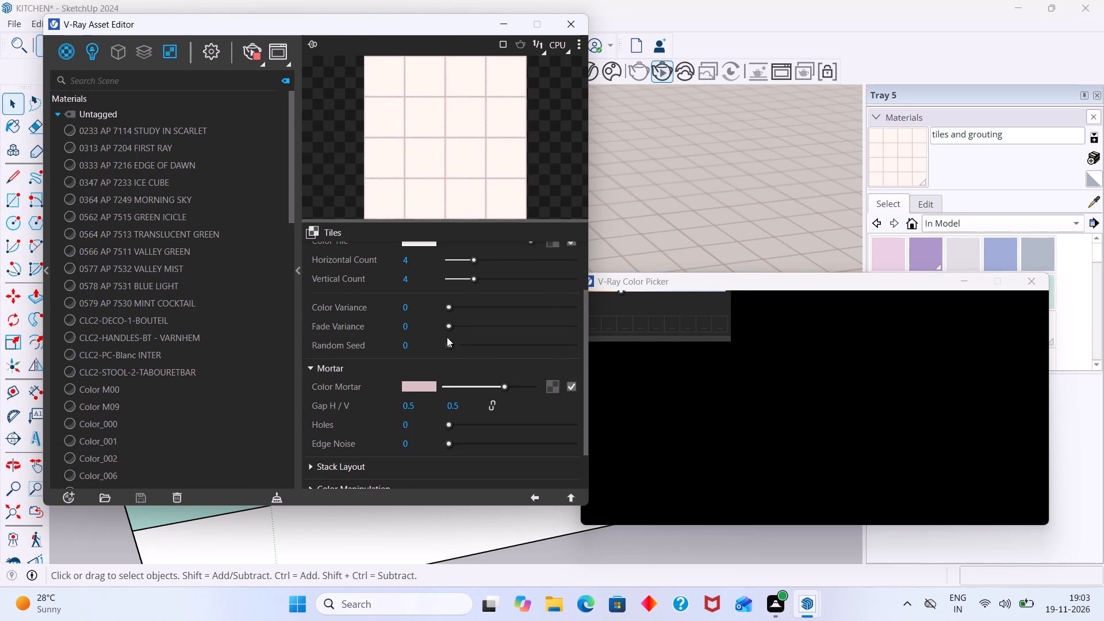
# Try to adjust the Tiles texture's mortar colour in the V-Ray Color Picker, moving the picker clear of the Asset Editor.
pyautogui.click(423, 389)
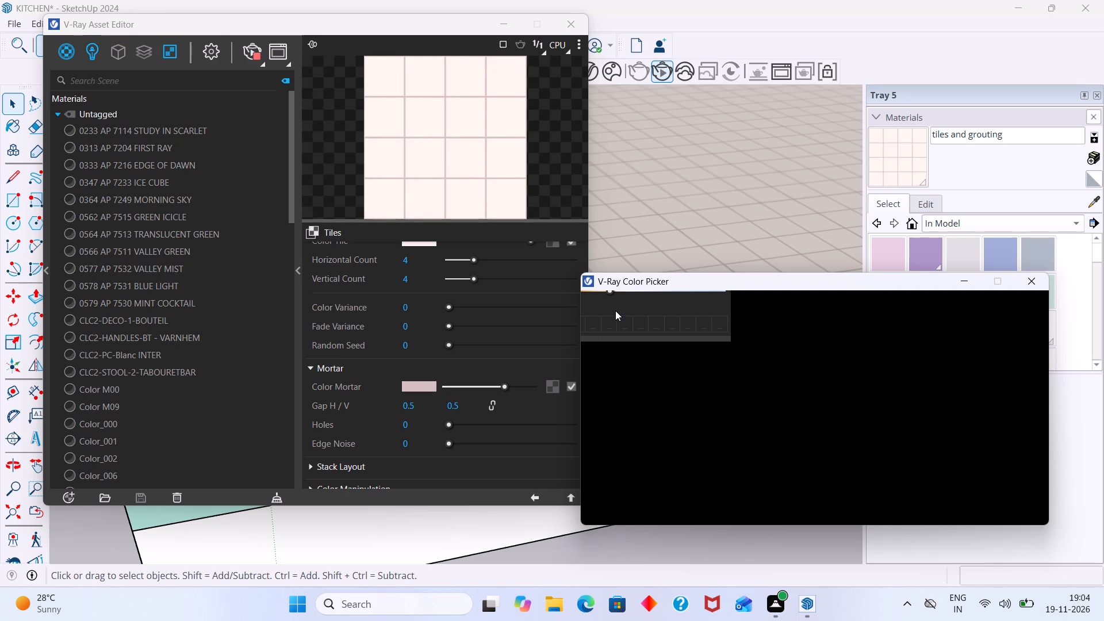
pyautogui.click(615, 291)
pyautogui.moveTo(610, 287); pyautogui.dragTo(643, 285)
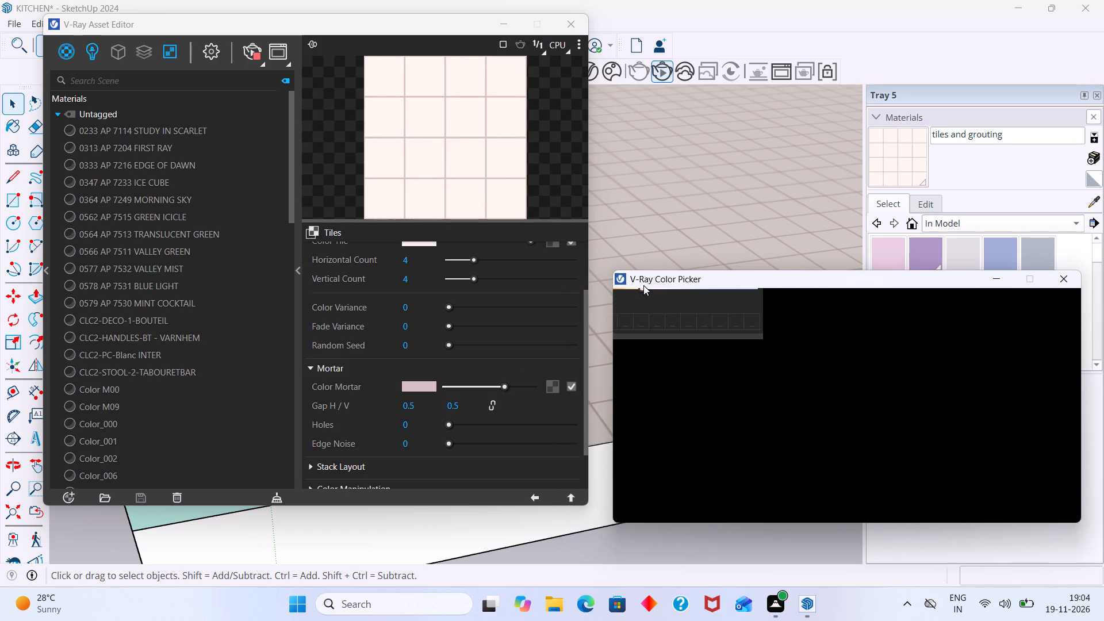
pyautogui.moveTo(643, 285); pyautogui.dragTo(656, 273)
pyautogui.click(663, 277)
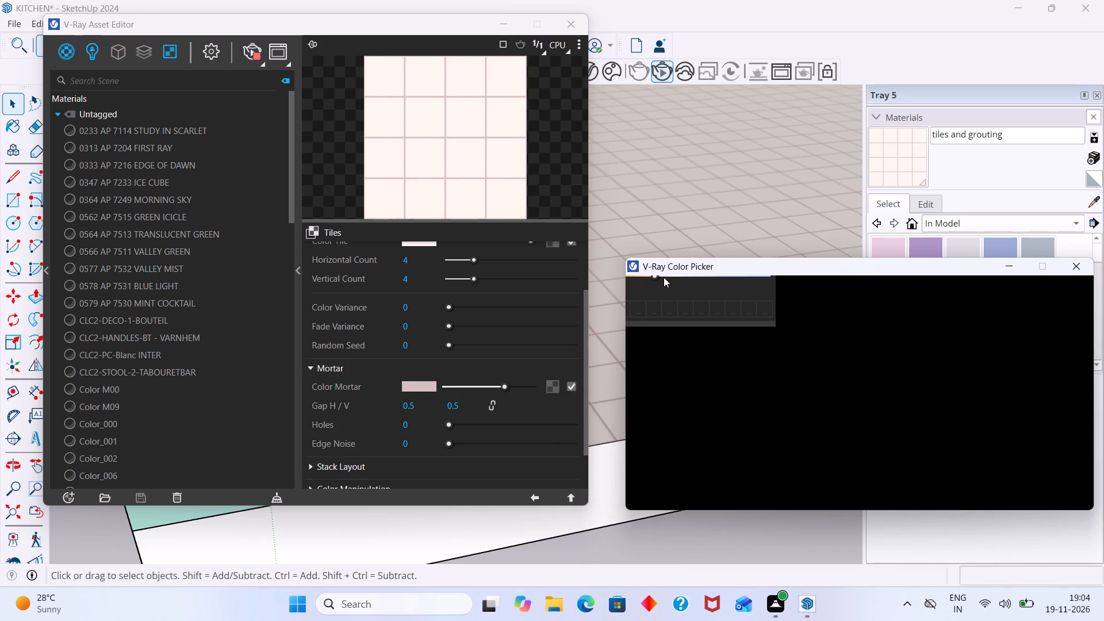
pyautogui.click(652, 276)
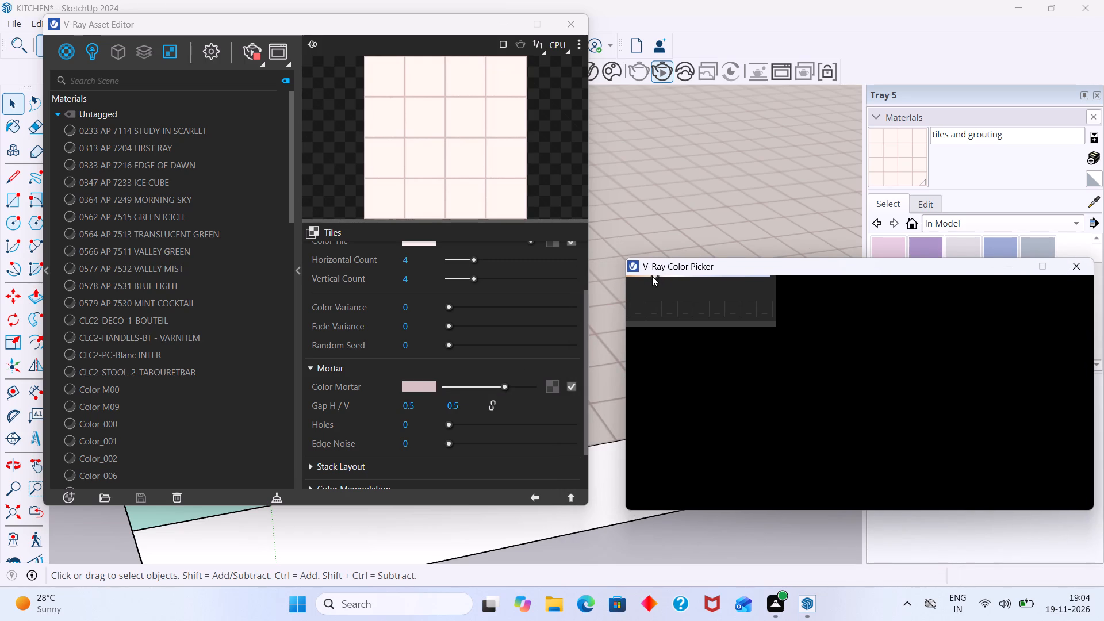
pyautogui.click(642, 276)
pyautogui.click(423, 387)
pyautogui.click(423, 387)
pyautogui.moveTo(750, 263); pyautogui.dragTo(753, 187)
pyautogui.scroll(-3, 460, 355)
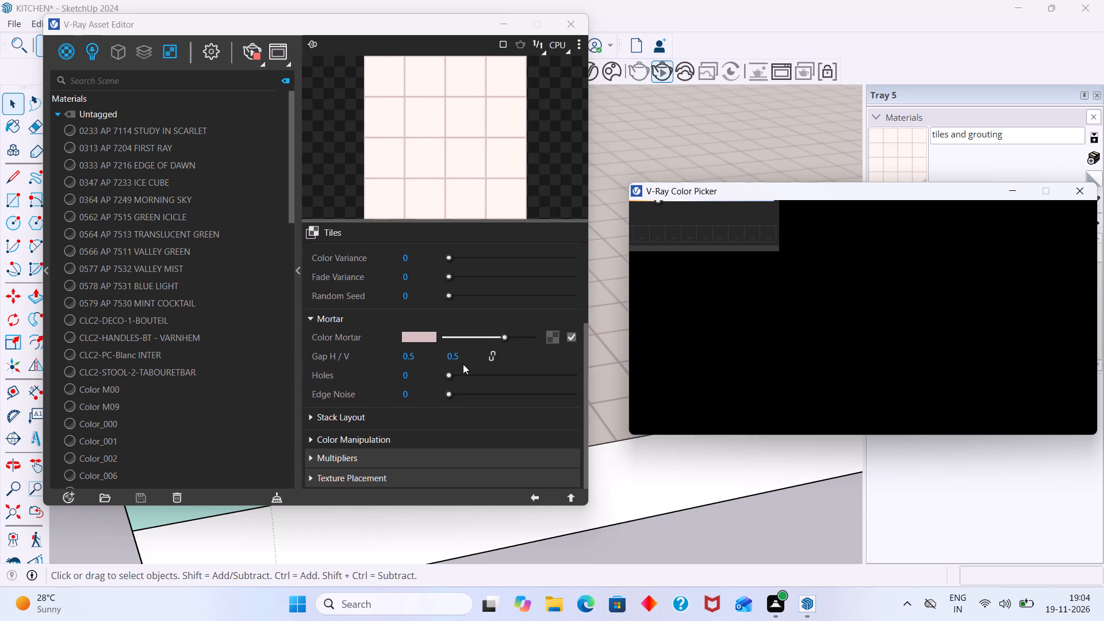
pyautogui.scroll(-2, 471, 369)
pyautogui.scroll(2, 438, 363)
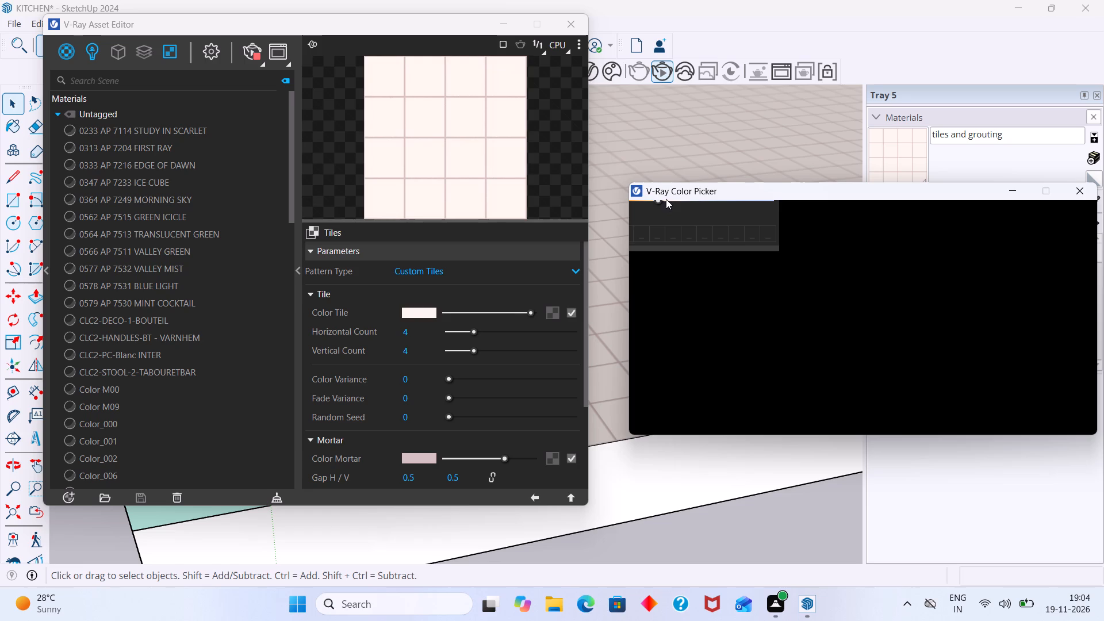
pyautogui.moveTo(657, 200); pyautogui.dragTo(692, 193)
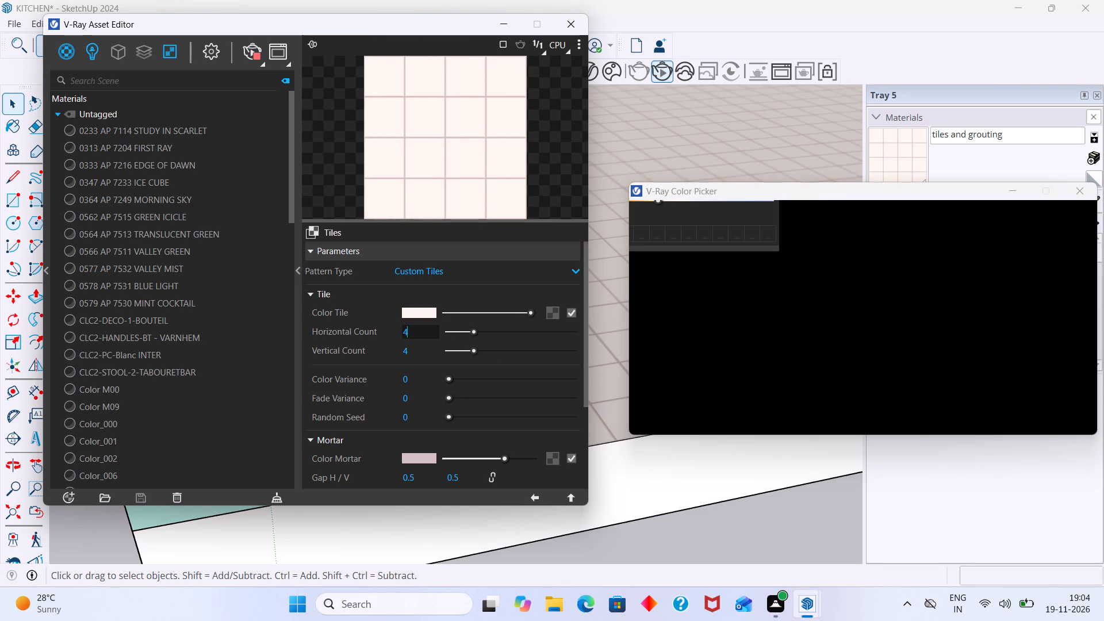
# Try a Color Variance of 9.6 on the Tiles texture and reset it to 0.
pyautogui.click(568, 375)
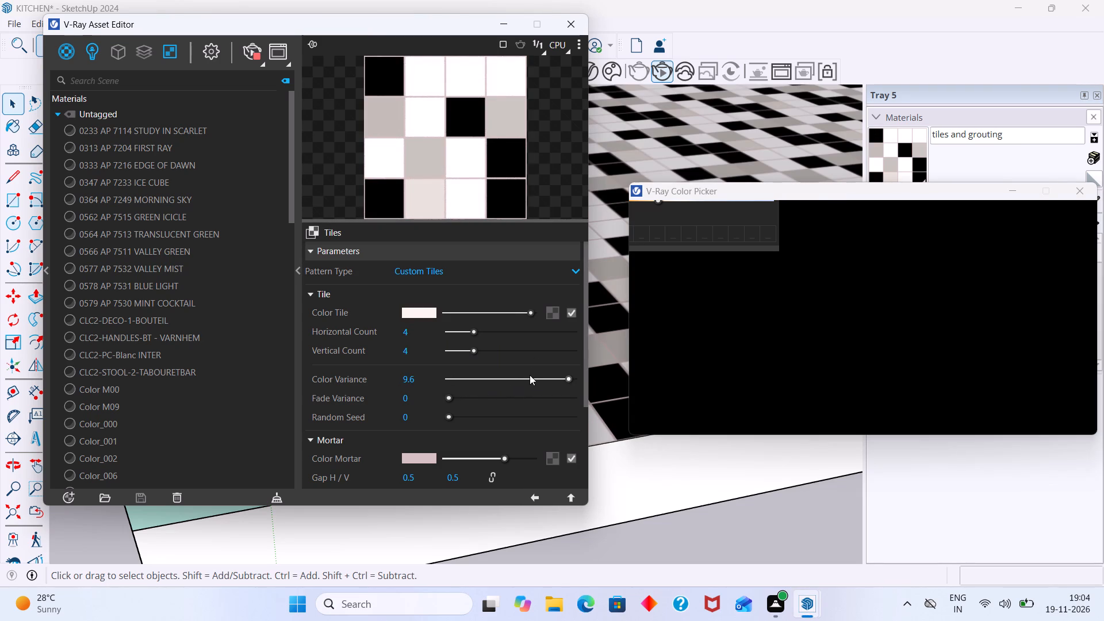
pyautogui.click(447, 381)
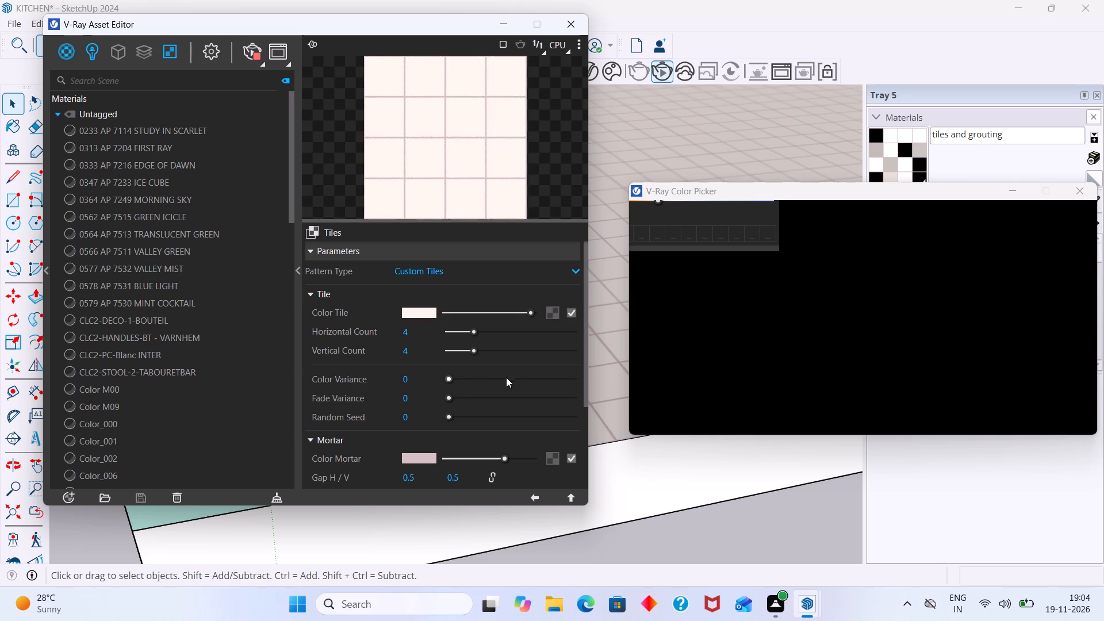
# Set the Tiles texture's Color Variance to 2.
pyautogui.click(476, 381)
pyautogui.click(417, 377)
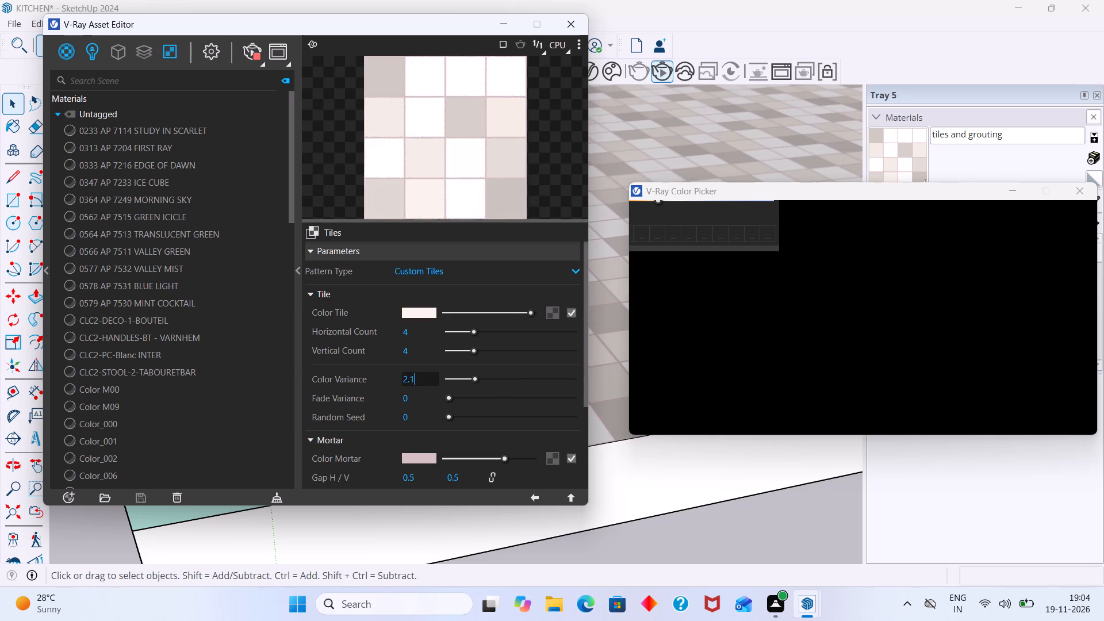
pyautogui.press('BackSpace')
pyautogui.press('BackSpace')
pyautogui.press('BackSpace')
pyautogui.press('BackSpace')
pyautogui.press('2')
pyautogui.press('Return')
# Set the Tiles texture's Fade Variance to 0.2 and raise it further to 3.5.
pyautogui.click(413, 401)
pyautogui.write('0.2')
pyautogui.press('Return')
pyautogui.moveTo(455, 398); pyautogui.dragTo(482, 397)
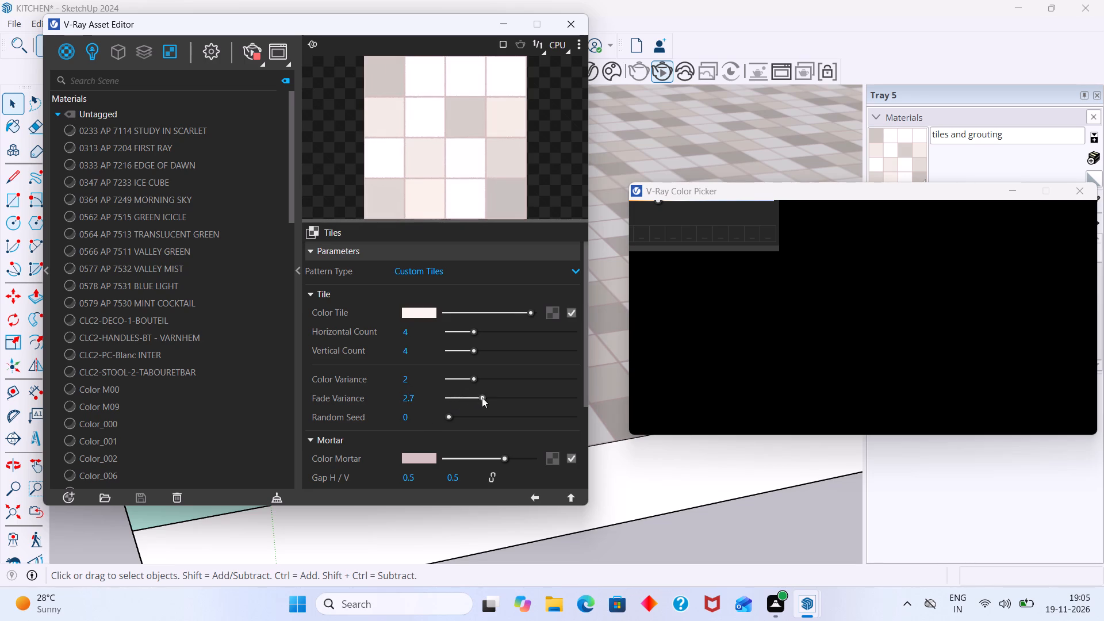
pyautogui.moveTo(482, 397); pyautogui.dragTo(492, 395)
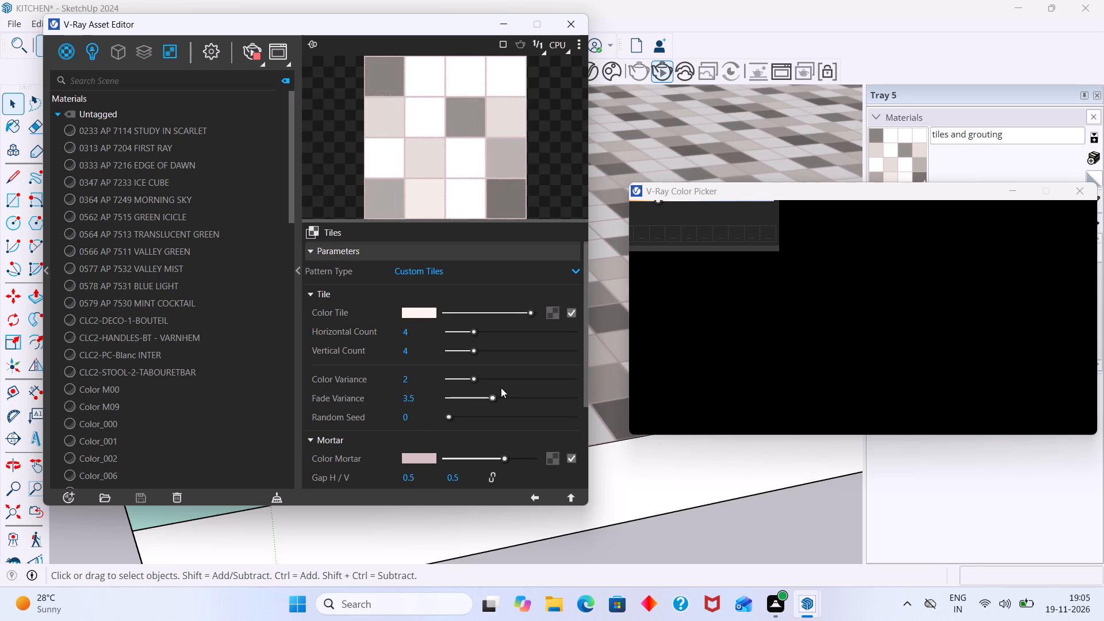
# Move the V-Ray Color Picker away from the floor view and close it.
pyautogui.moveTo(714, 194); pyautogui.dragTo(693, 278)
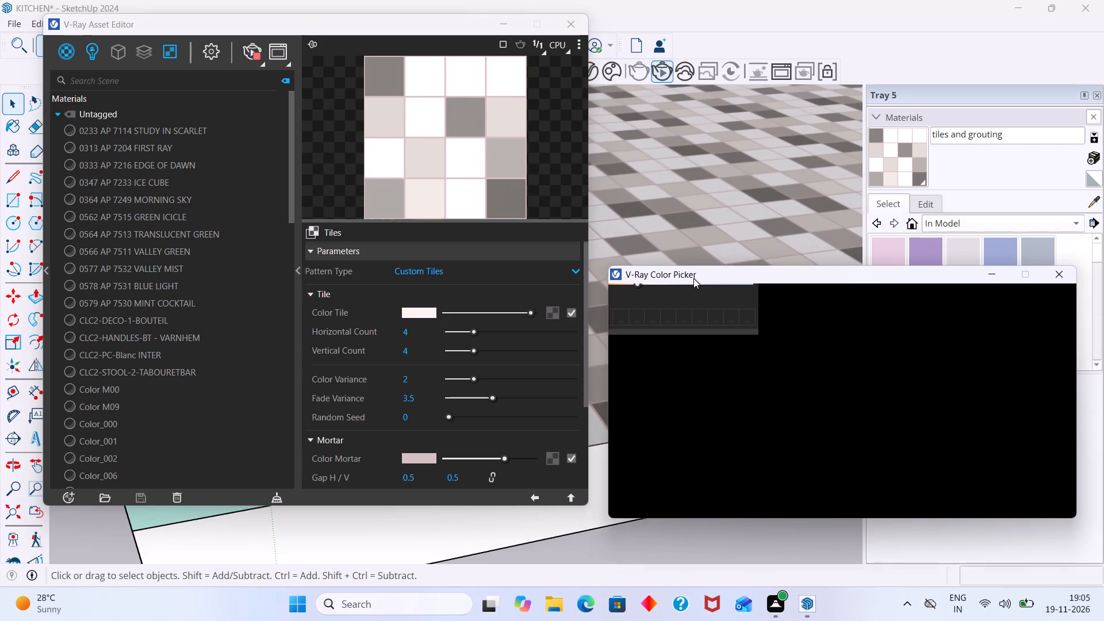
pyautogui.moveTo(693, 278); pyautogui.dragTo(675, 308)
pyautogui.click(1042, 301)
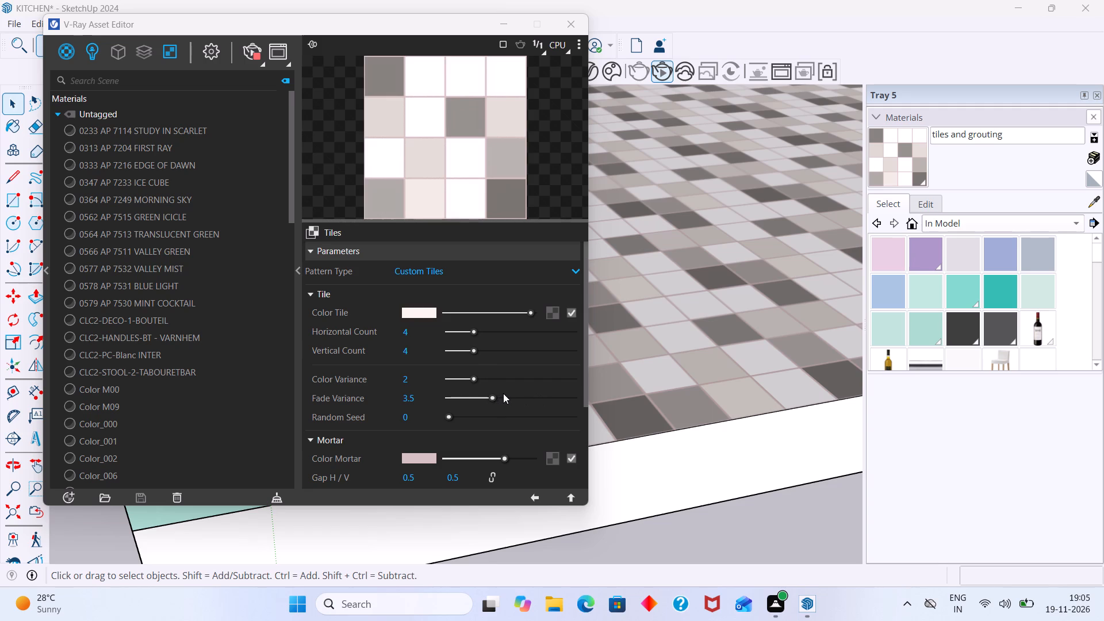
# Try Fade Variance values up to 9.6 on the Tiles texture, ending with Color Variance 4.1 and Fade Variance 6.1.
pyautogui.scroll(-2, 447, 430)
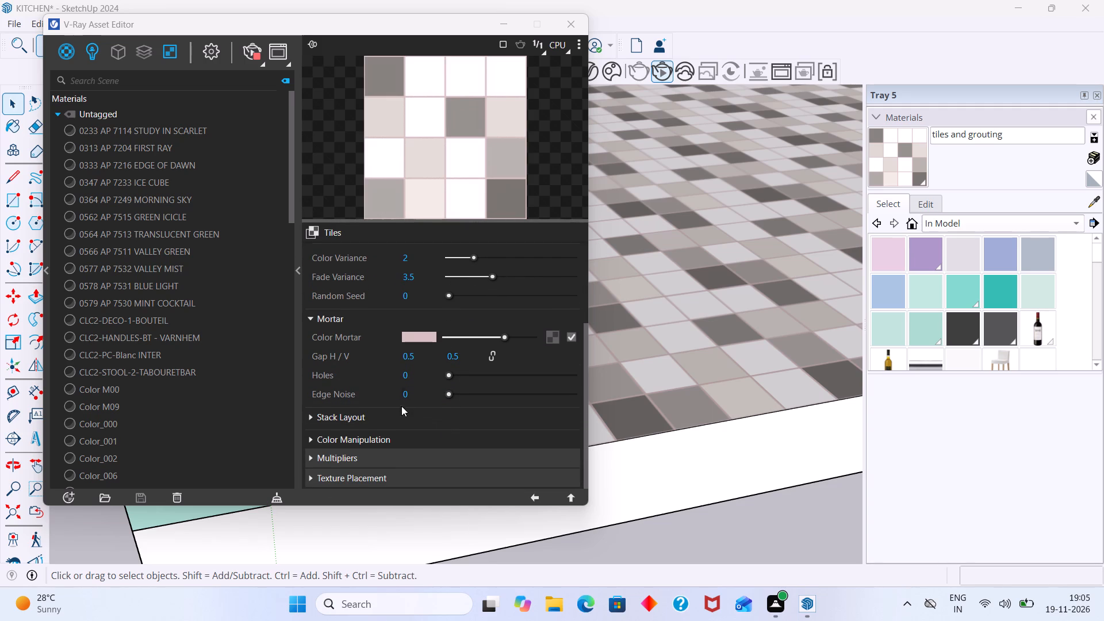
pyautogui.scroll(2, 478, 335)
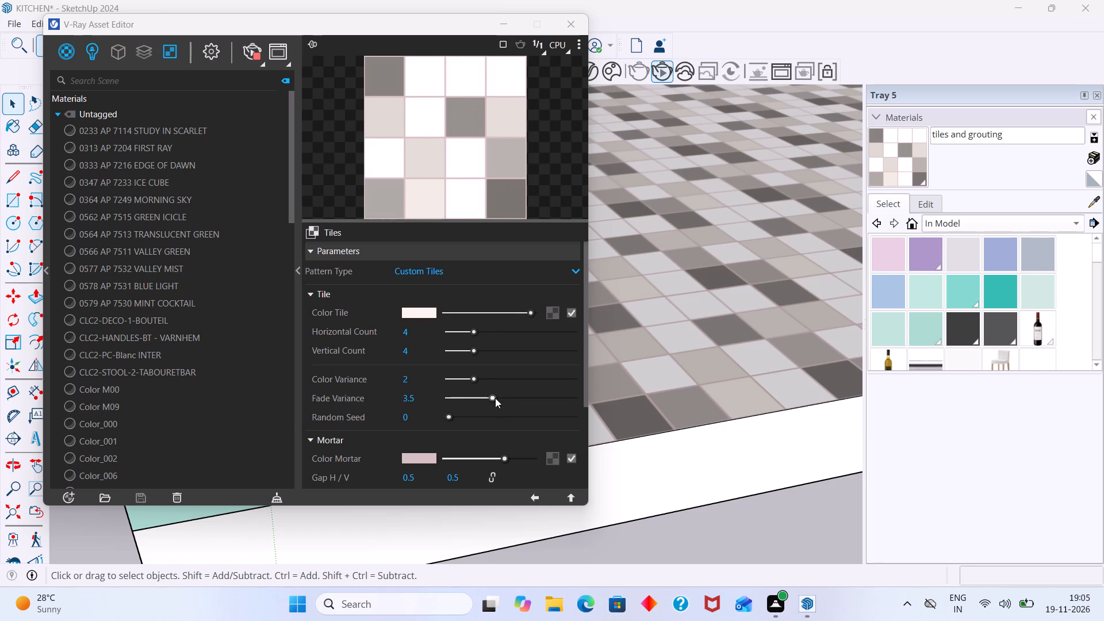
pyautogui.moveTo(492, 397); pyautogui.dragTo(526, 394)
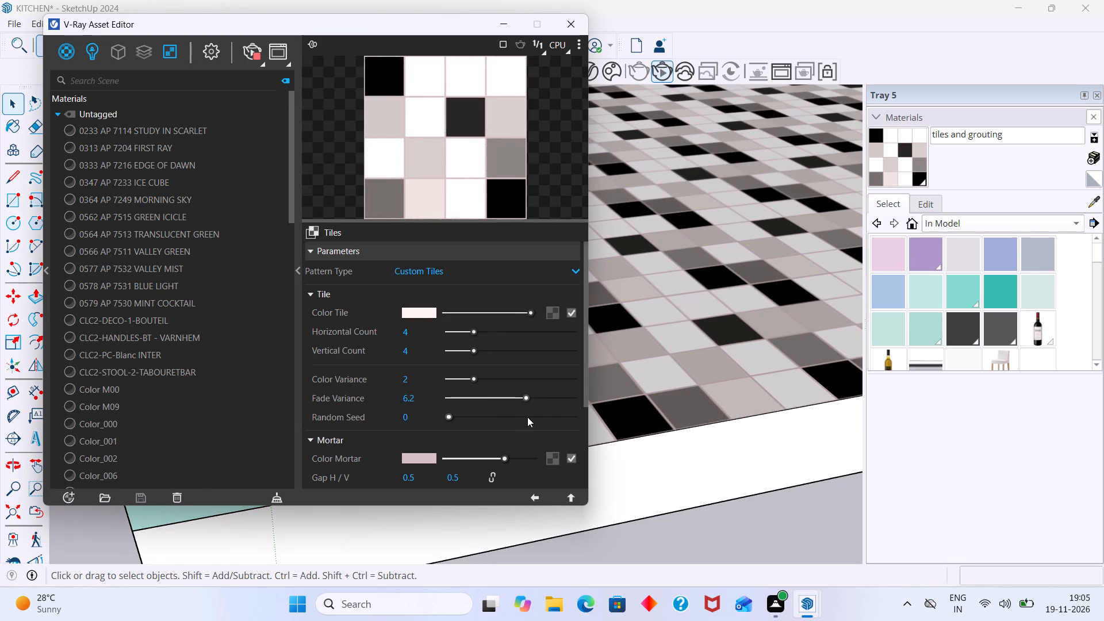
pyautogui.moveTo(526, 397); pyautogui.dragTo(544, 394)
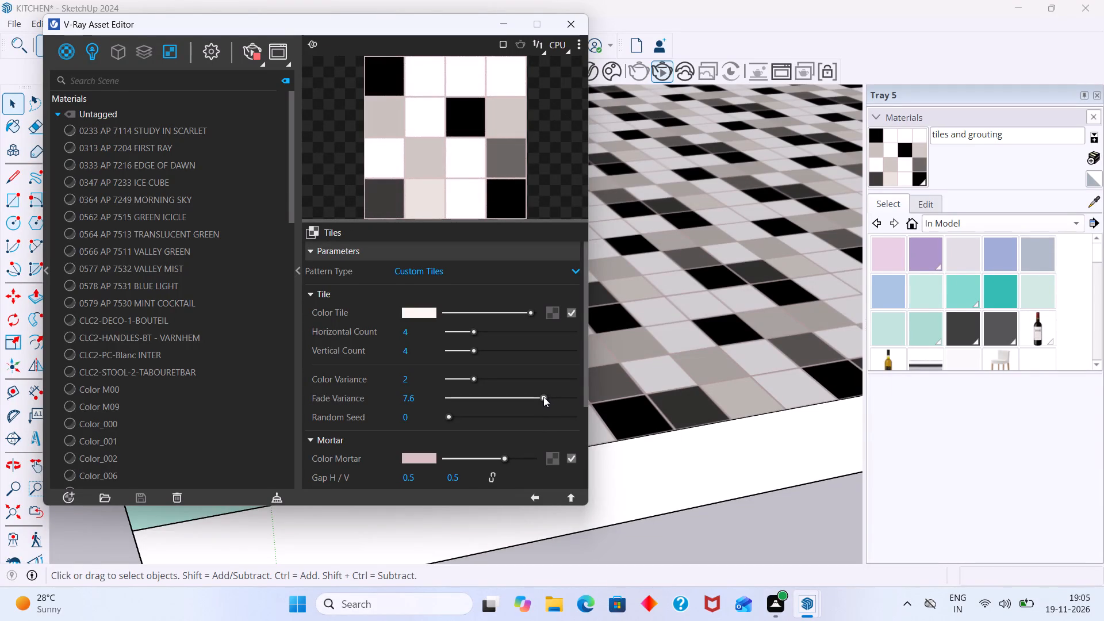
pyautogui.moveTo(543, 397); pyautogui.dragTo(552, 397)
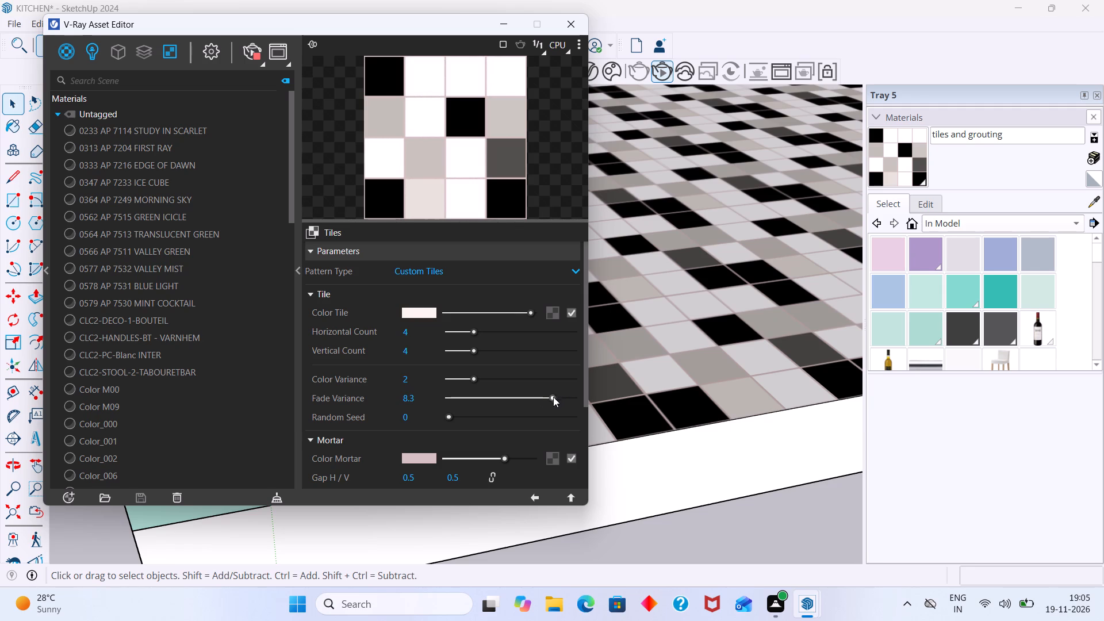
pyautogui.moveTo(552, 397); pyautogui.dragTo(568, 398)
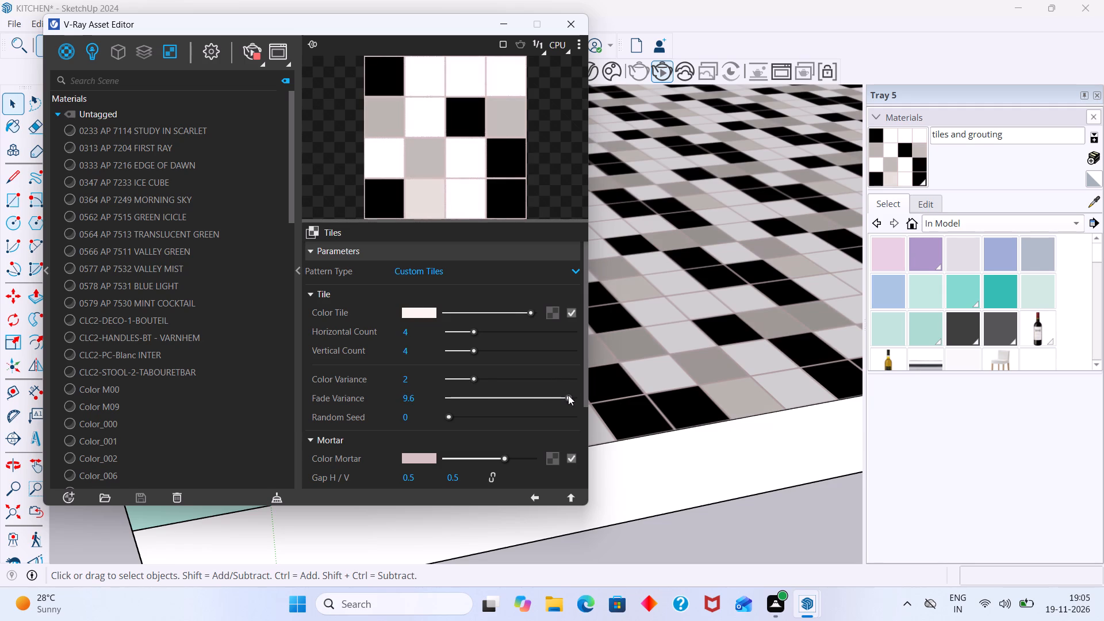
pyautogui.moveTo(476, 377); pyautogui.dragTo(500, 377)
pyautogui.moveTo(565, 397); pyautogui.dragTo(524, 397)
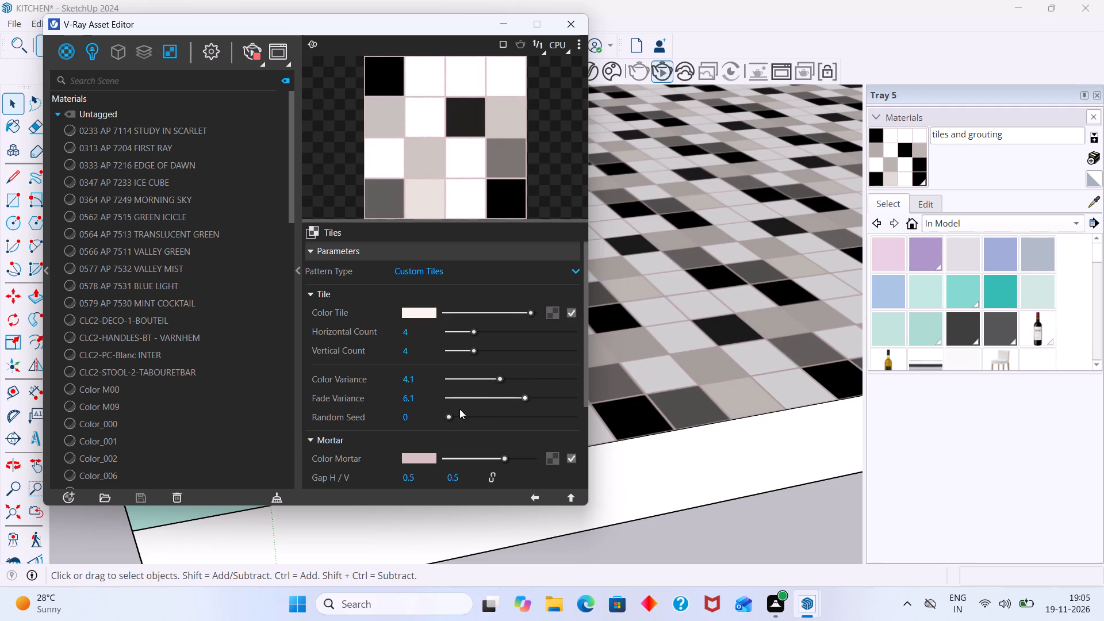
# Try different Random Seed values for the tile pattern and set the seed to 34.
pyautogui.moveTo(449, 417); pyautogui.dragTo(476, 415)
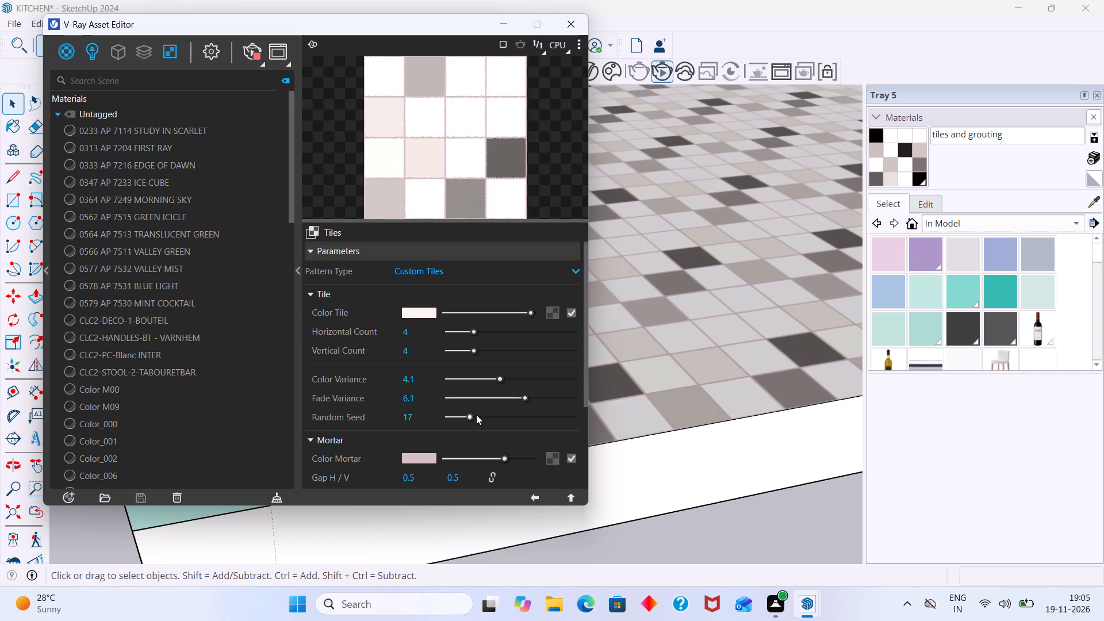
pyautogui.moveTo(476, 415); pyautogui.dragTo(474, 417)
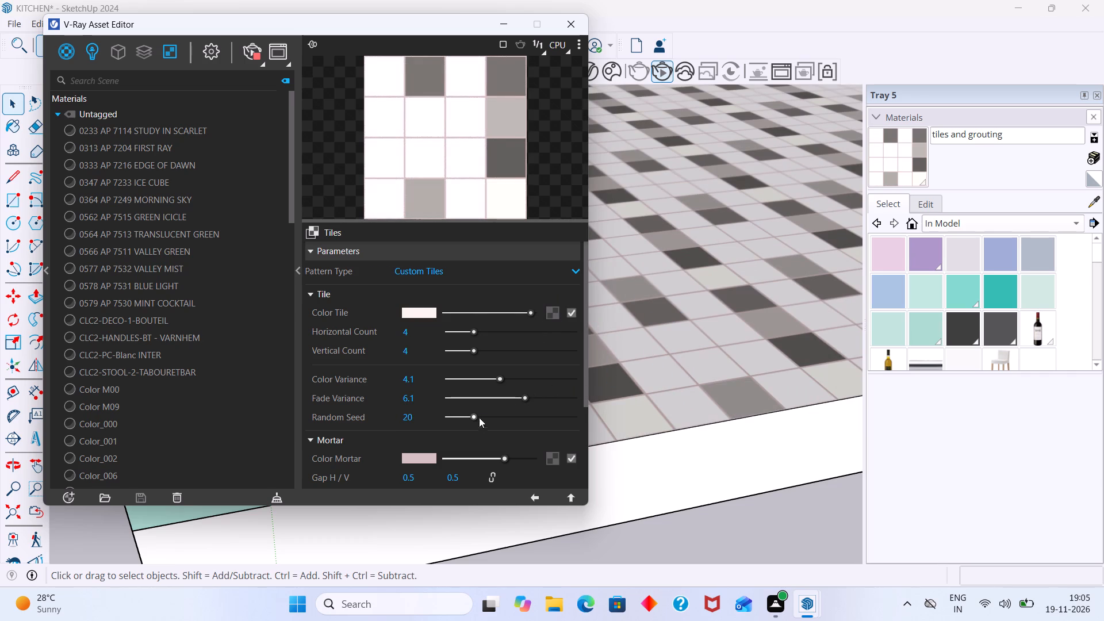
pyautogui.moveTo(474, 417); pyautogui.dragTo(485, 417)
pyautogui.moveTo(485, 417); pyautogui.dragTo(492, 417)
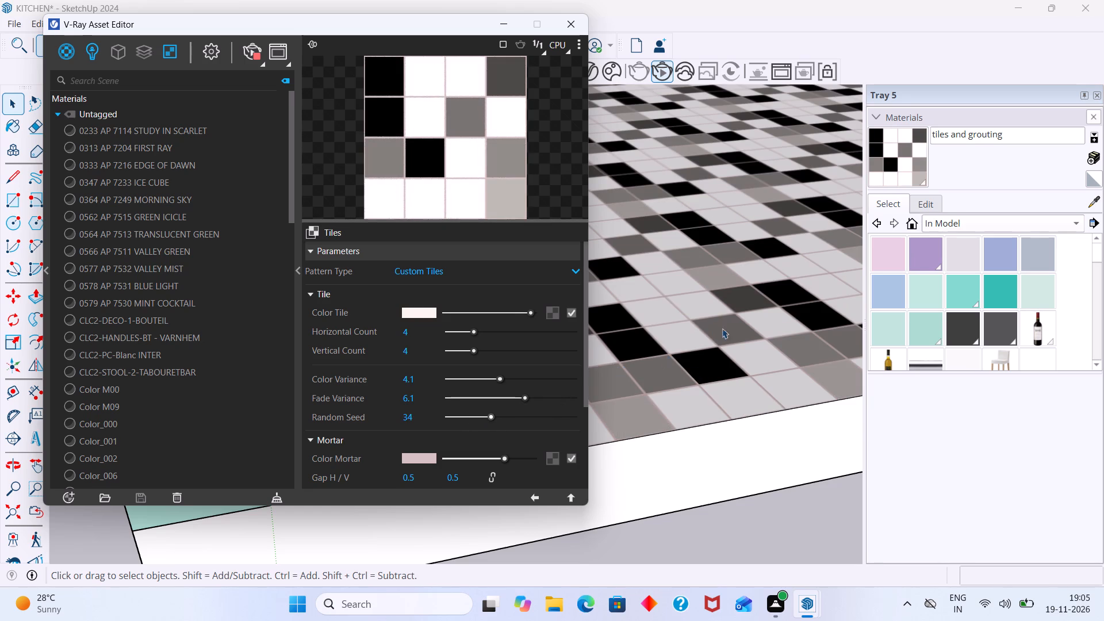
# Load the marble WhatsApp image from Pictures as the bitmap for the tile colour and return to the Tiles texture settings.
pyautogui.scroll(-6, 435, 390)
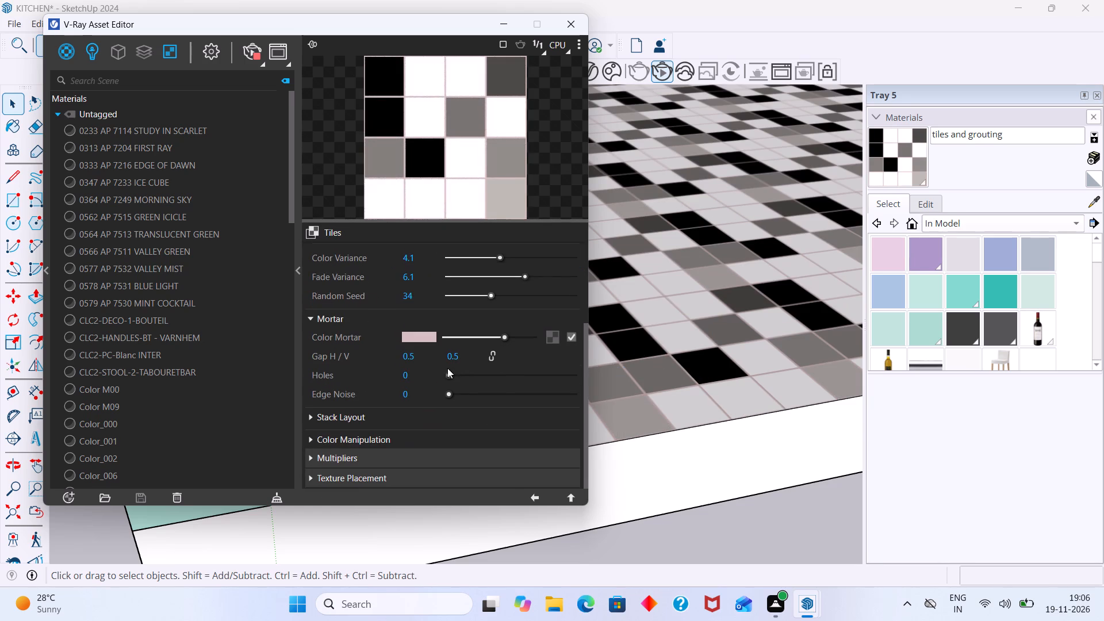
pyautogui.scroll(2, 489, 290)
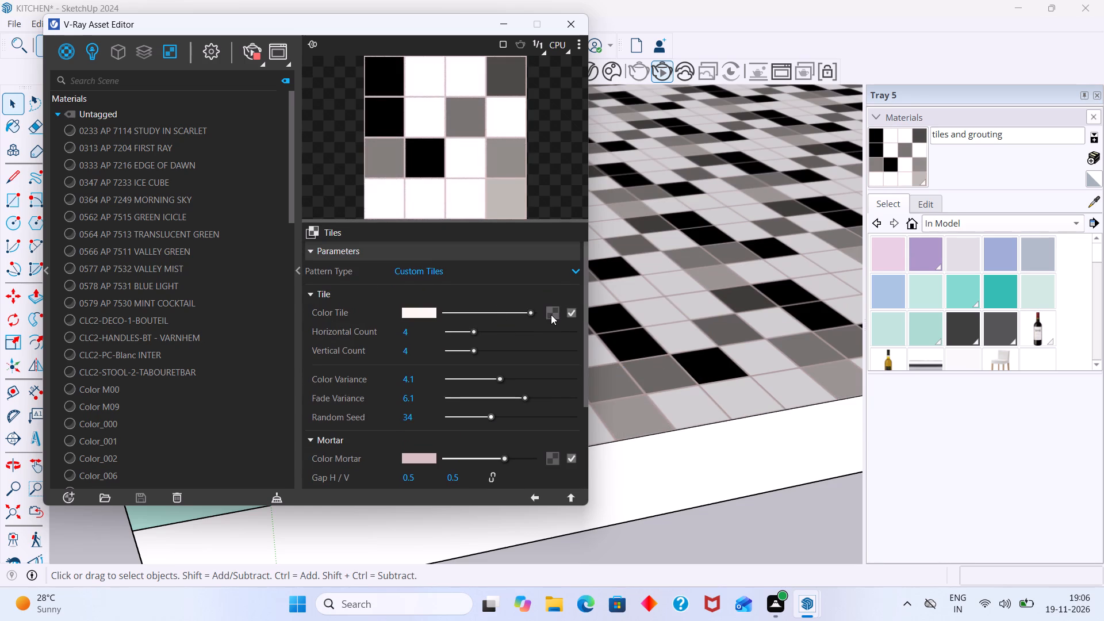
pyautogui.click(551, 315)
pyautogui.click(484, 63)
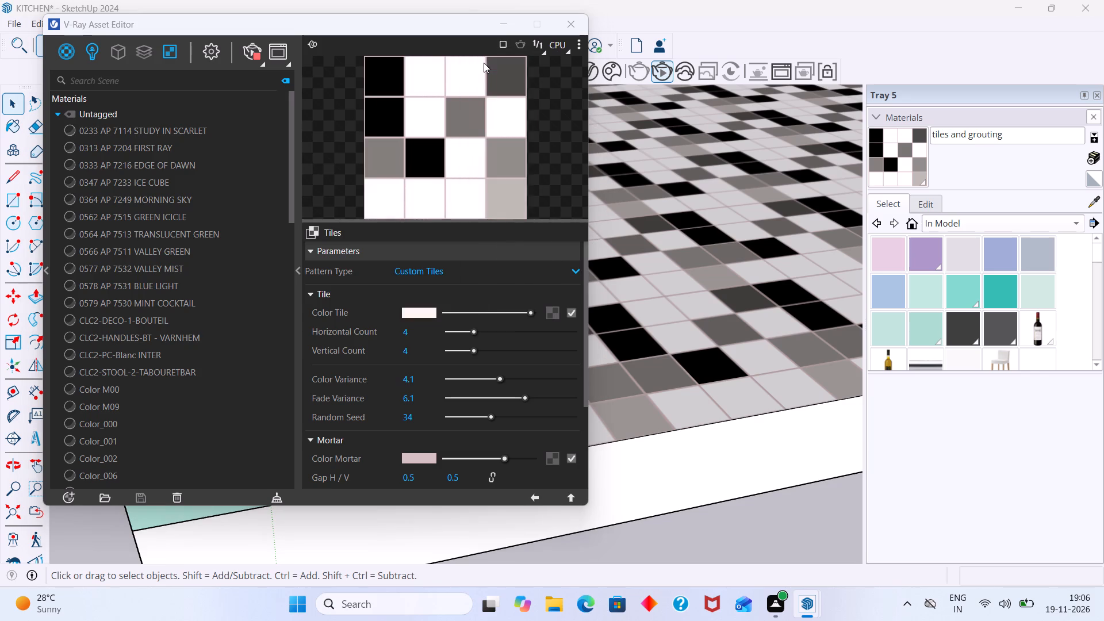
pyautogui.click(289, 170)
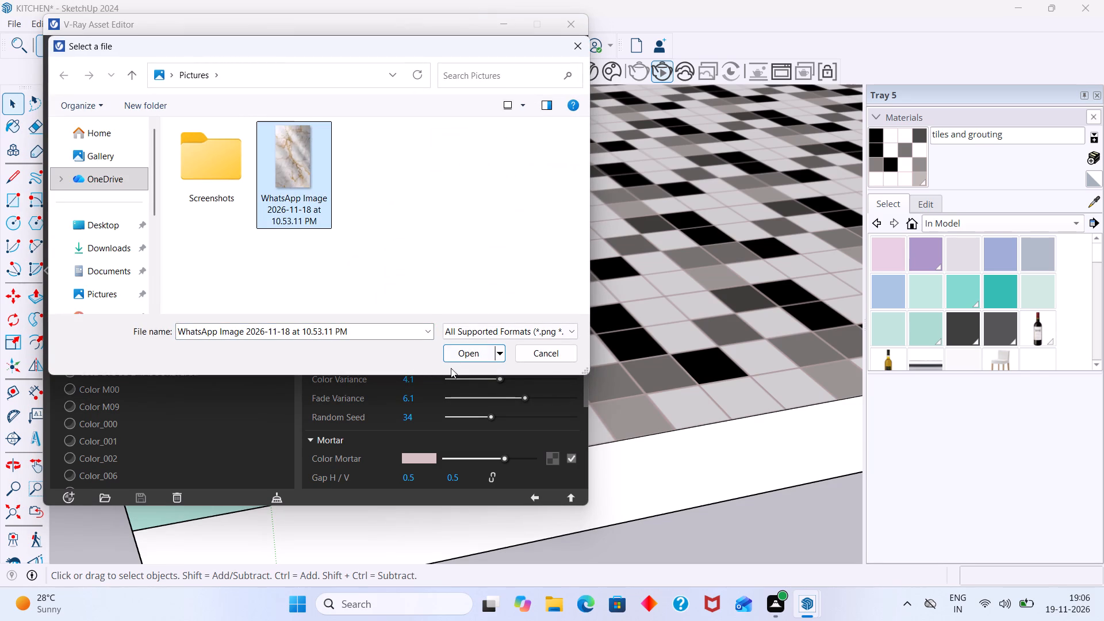
pyautogui.click(460, 353)
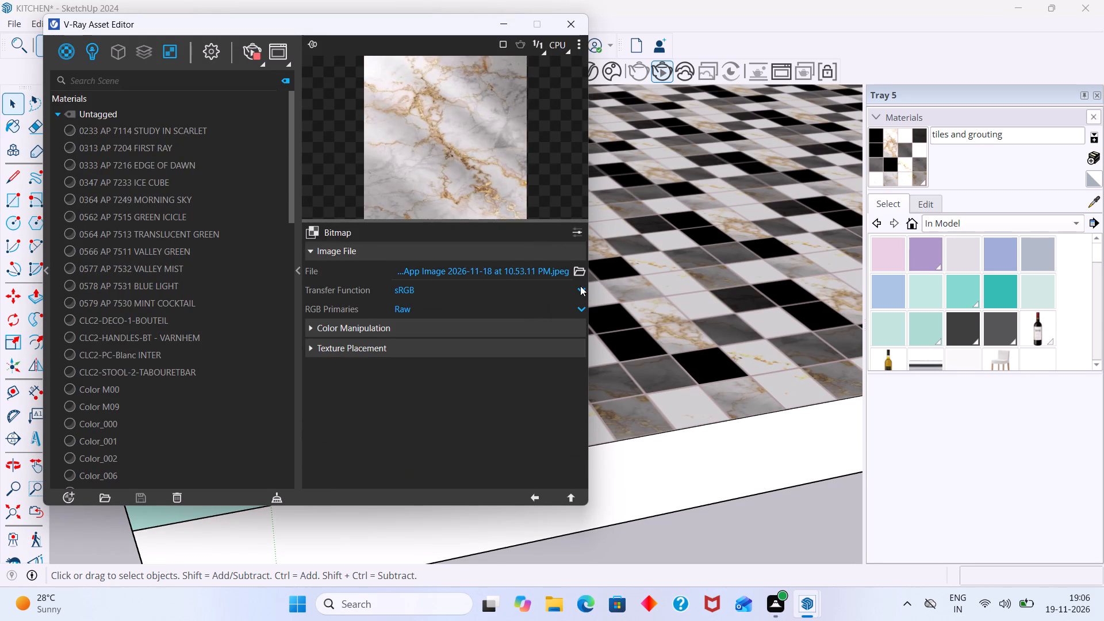
pyautogui.hotkey('ctrl', 'z')
pyautogui.scroll(-2, 522, 445)
pyautogui.click(536, 500)
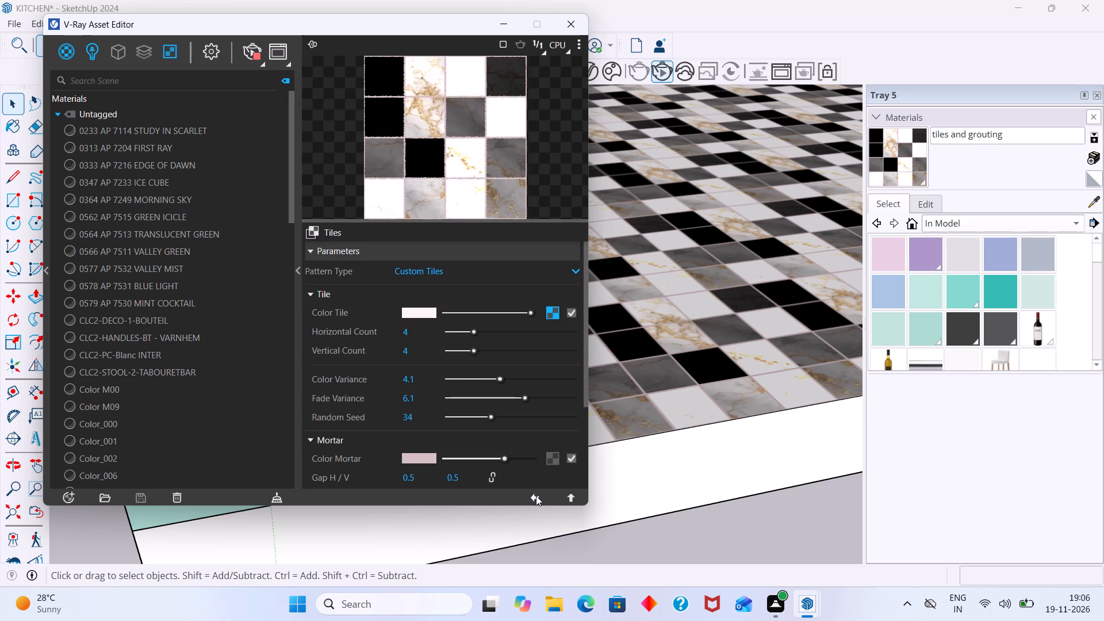
# Reset the Tiles texture's Fade Variance and Color Variance to 0.
pyautogui.click(450, 399)
pyautogui.moveTo(450, 396); pyautogui.dragTo(442, 396)
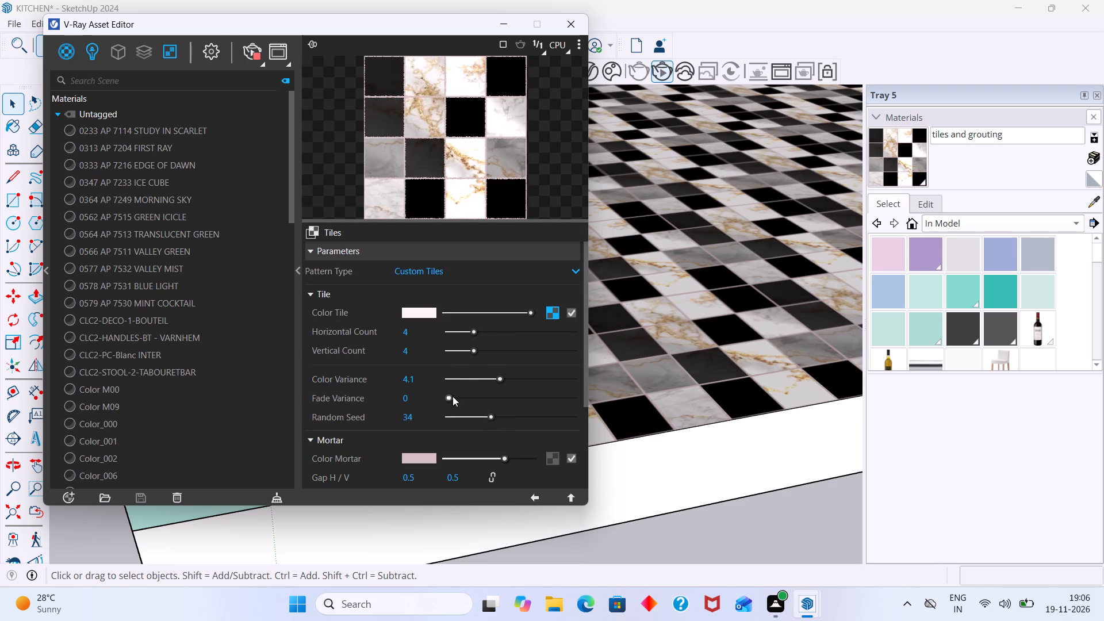
pyautogui.moveTo(456, 379); pyautogui.dragTo(436, 382)
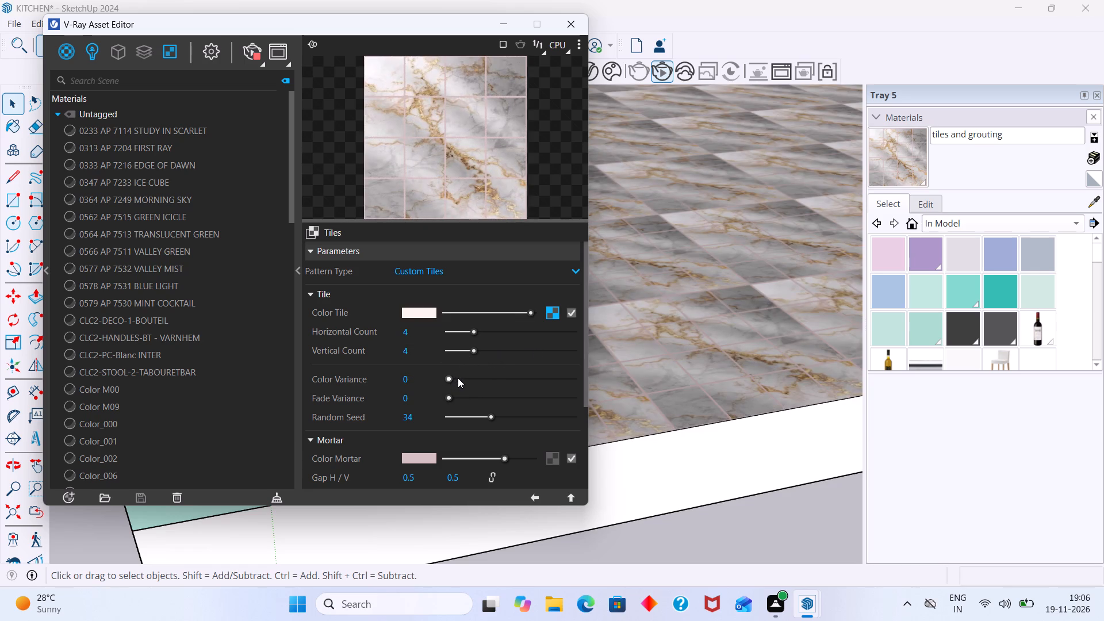
# Try different horizontal and vertical tile counts on the marble Tiles texture, bringing both counts down to 0.
pyautogui.click(407, 340)
pyautogui.scroll(-2, 434, 416)
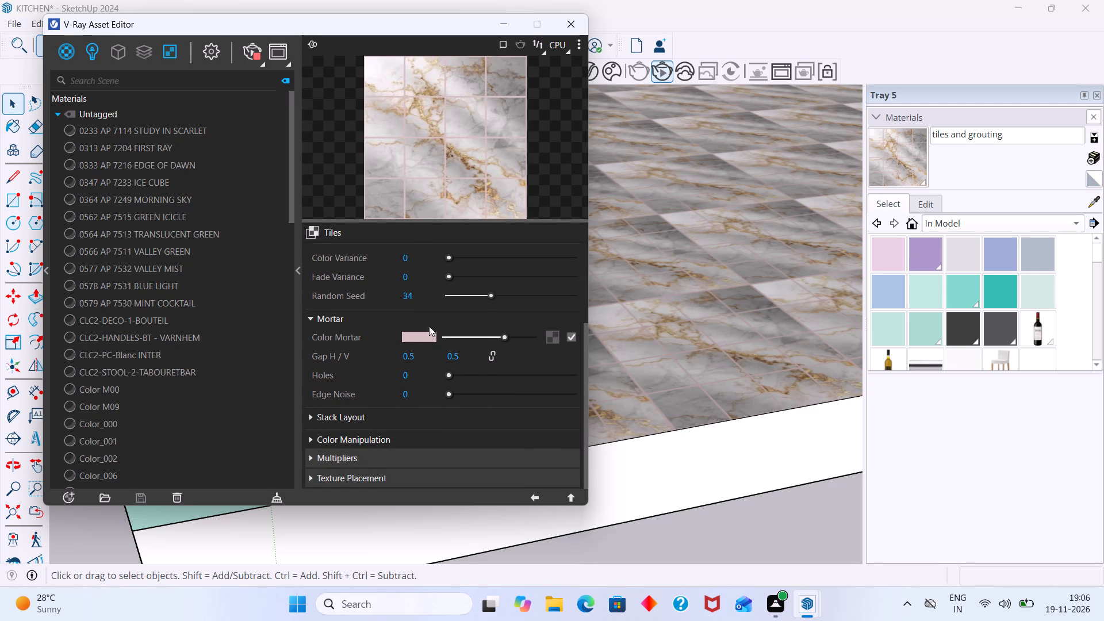
pyautogui.scroll(2, 430, 309)
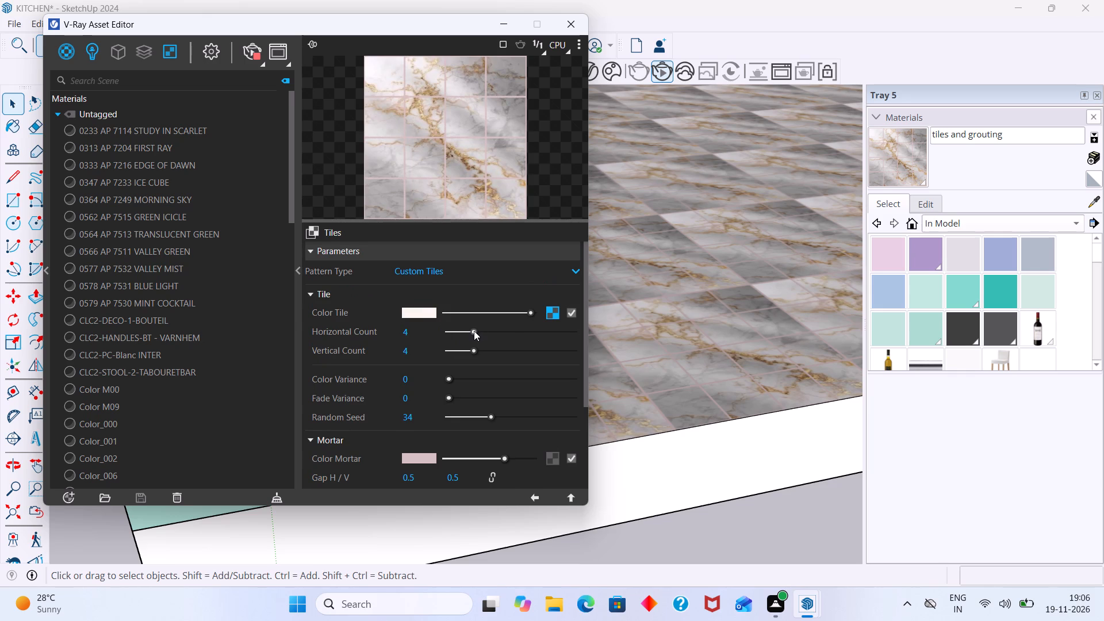
pyautogui.moveTo(473, 330); pyautogui.dragTo(508, 330)
pyautogui.moveTo(486, 332); pyautogui.dragTo(477, 331)
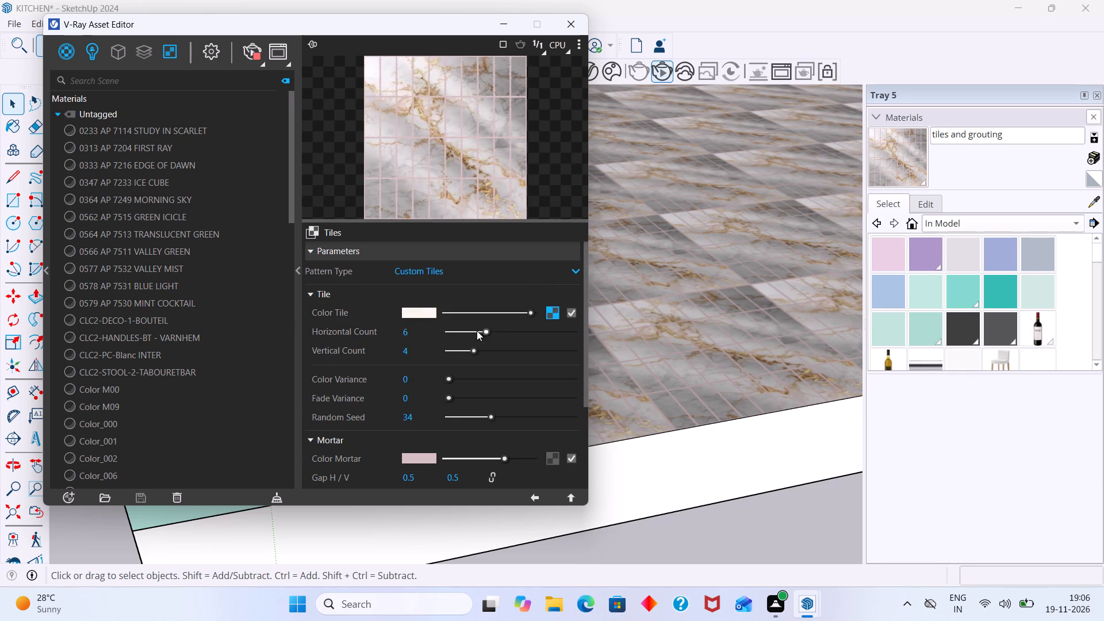
pyautogui.moveTo(477, 331); pyautogui.dragTo(447, 339)
pyautogui.moveTo(476, 351); pyautogui.dragTo(502, 348)
pyautogui.moveTo(502, 348); pyautogui.dragTo(444, 356)
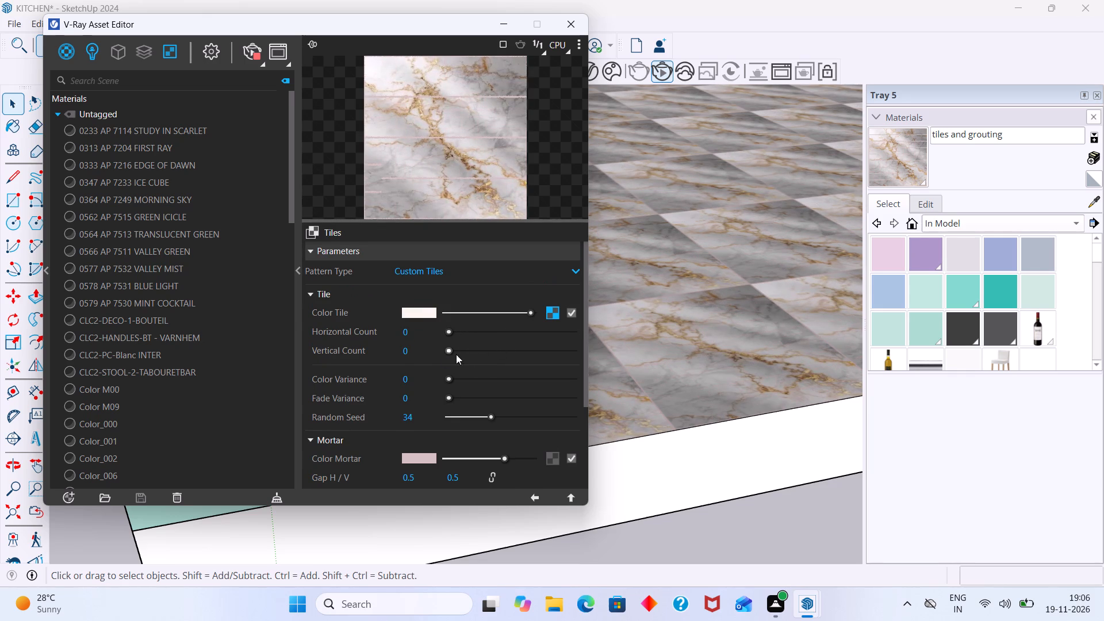
# Set the marble Tiles texture's Vertical Count to 2 and Horizontal Count to 3.
pyautogui.moveTo(451, 352); pyautogui.dragTo(463, 352)
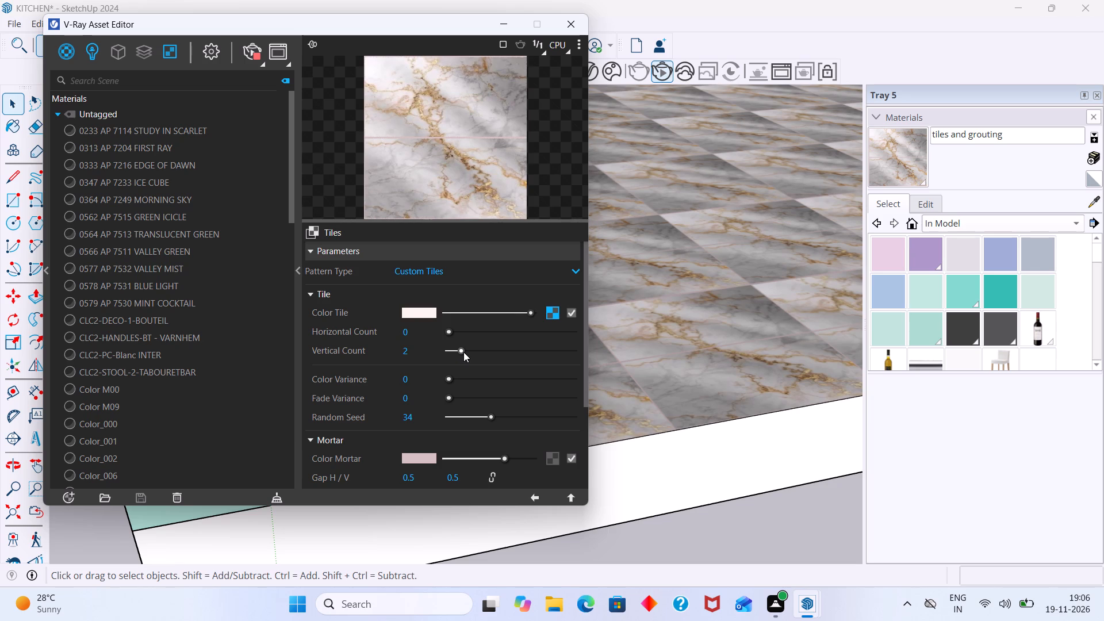
pyautogui.moveTo(450, 331); pyautogui.dragTo(470, 331)
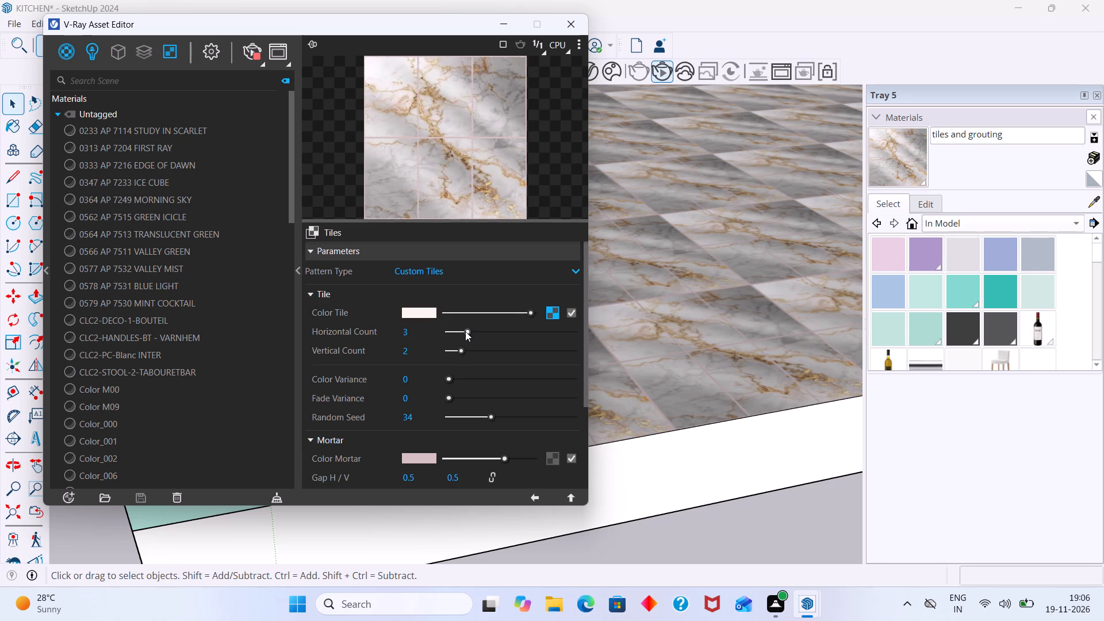
# Reselect the marble WhatsApp image as the bitmap file for the tile colour.
pyautogui.click(557, 310)
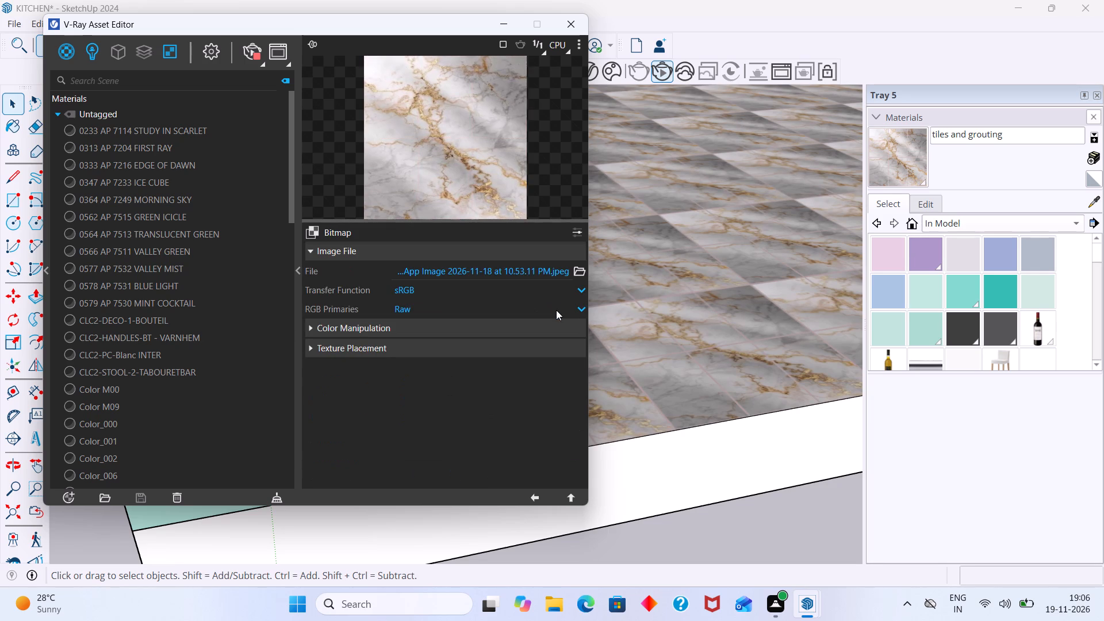
pyautogui.click(579, 274)
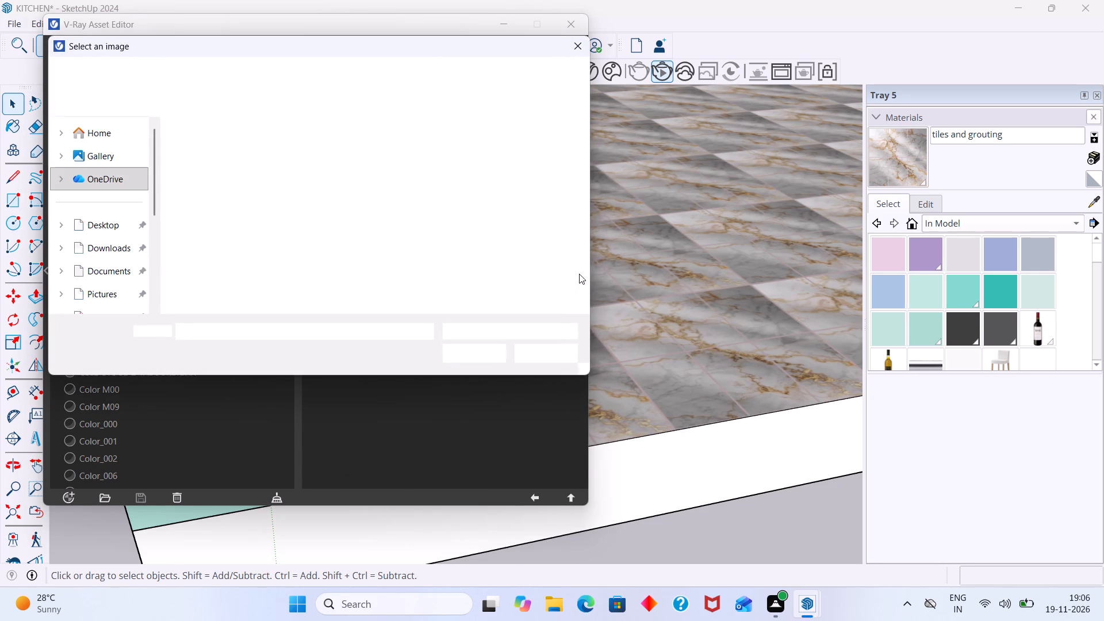
pyautogui.click(307, 186)
pyautogui.click(470, 356)
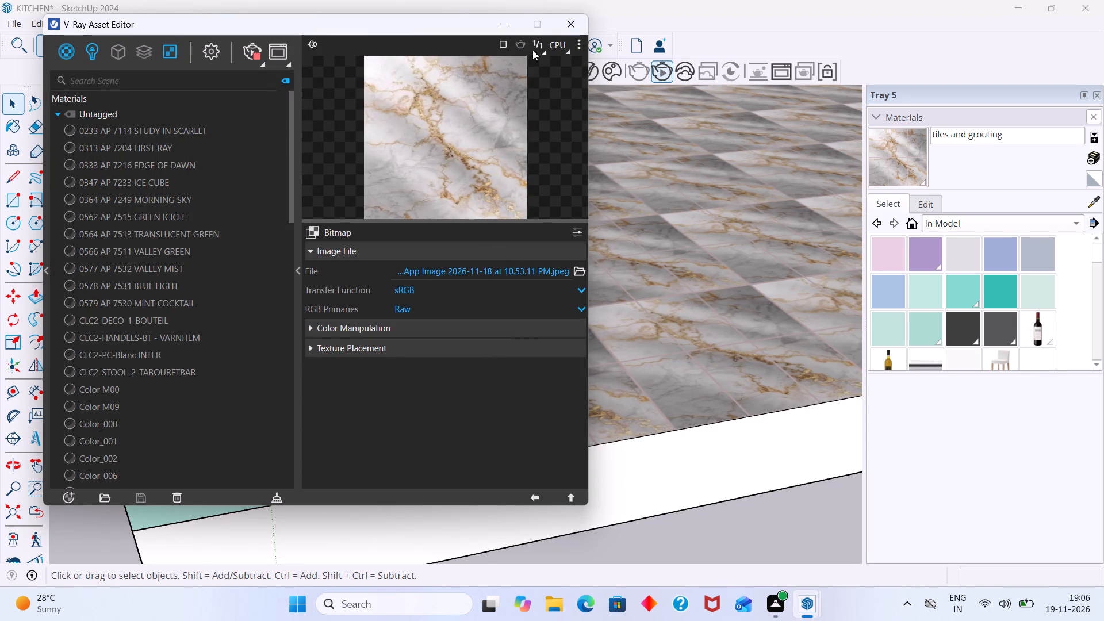
# Review the tiles and grouting material's Diffuse colour and Bump settings, and close the V-Ray Asset Editor to view the floor.
pyautogui.scroll(-3, 508, 67)
pyautogui.scroll(-13, 230, 339)
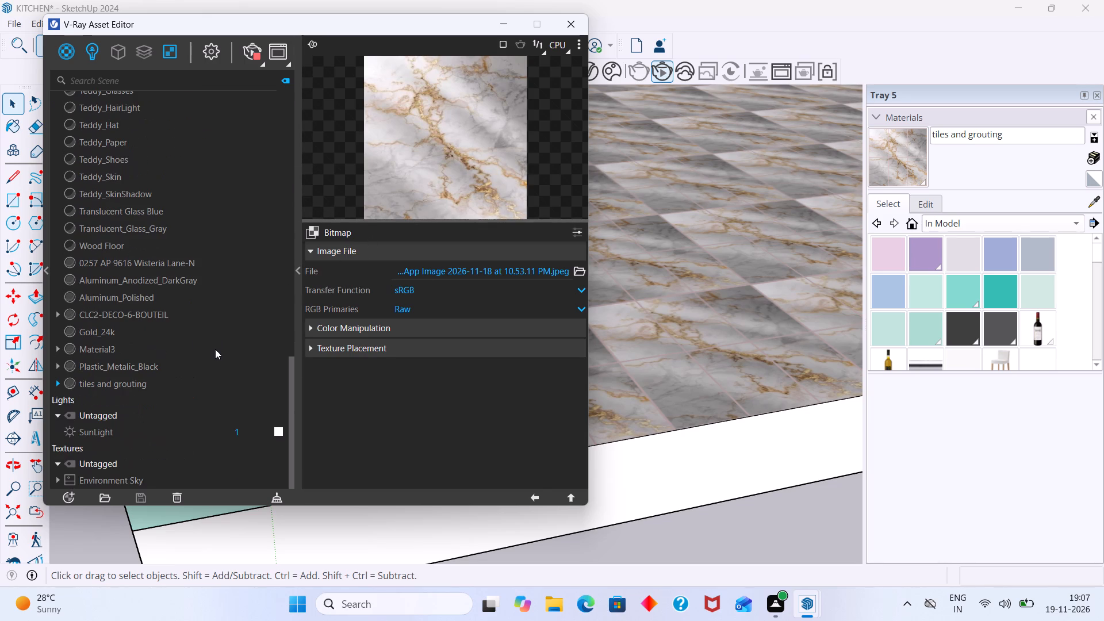
pyautogui.scroll(-1, 215, 349)
pyautogui.rightClick(162, 385)
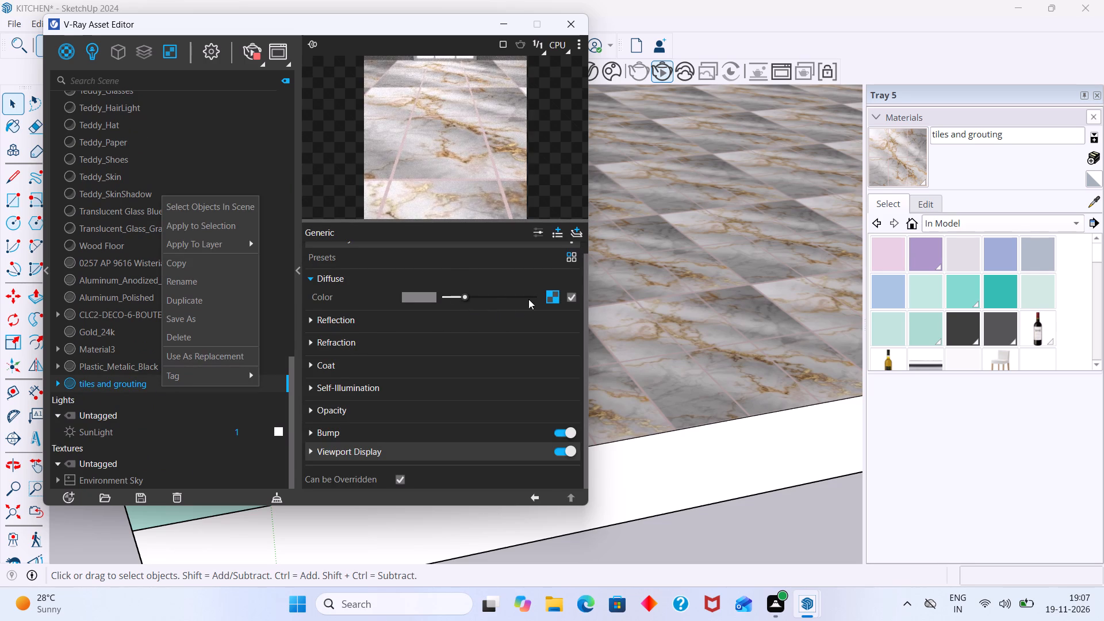
pyautogui.scroll(-1, 404, 312)
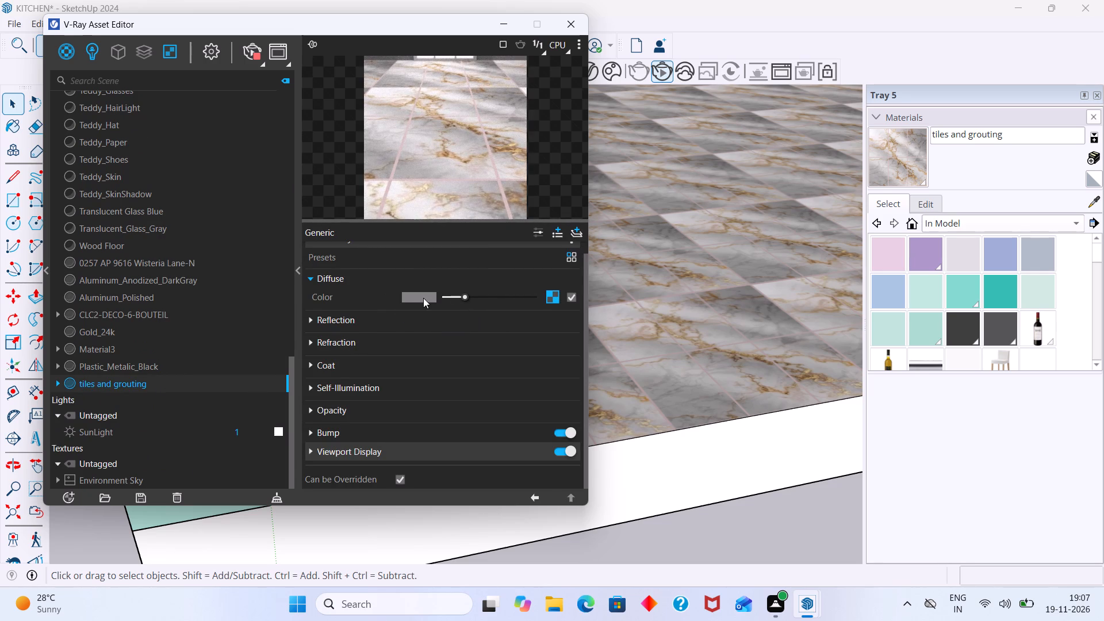
pyautogui.scroll(-2, 411, 320)
pyautogui.scroll(3, 384, 294)
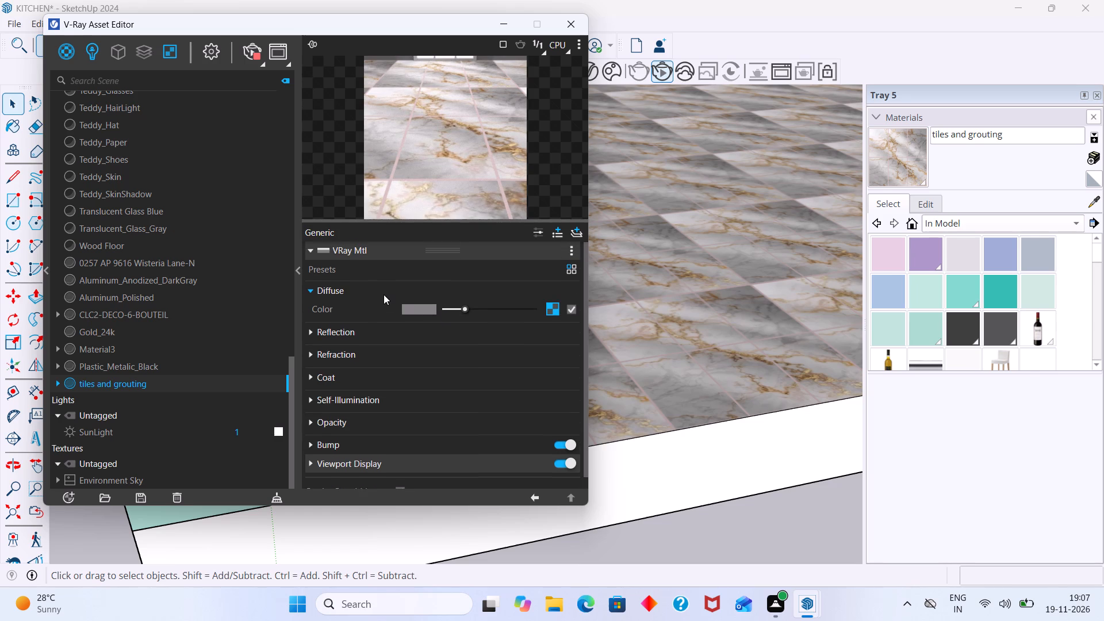
pyautogui.scroll(6, 384, 294)
pyautogui.scroll(-2, 401, 306)
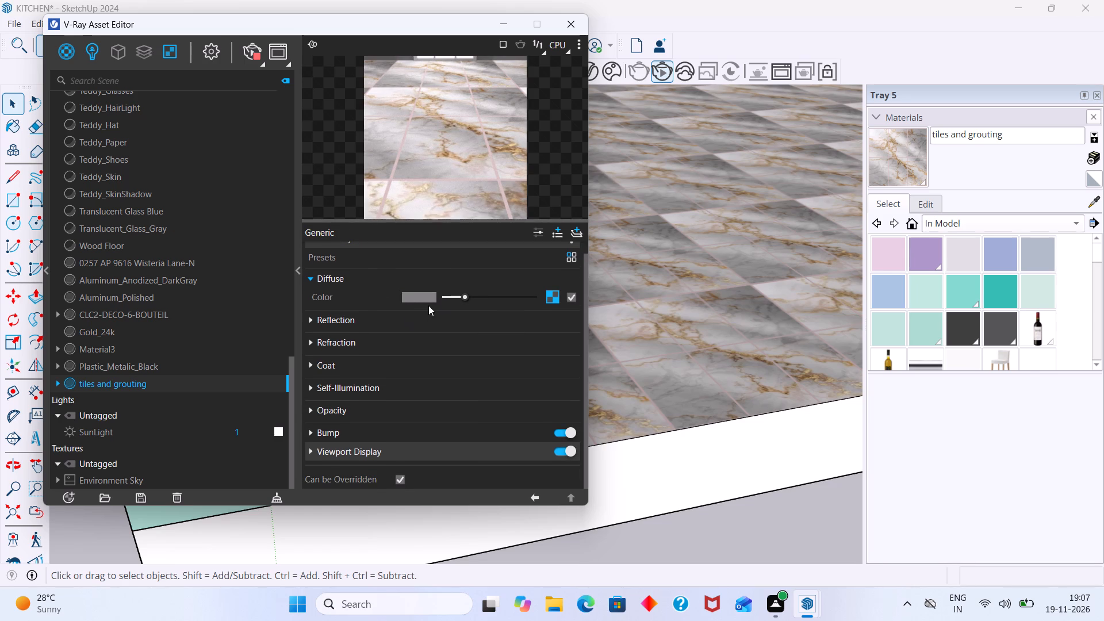
pyautogui.click(432, 296)
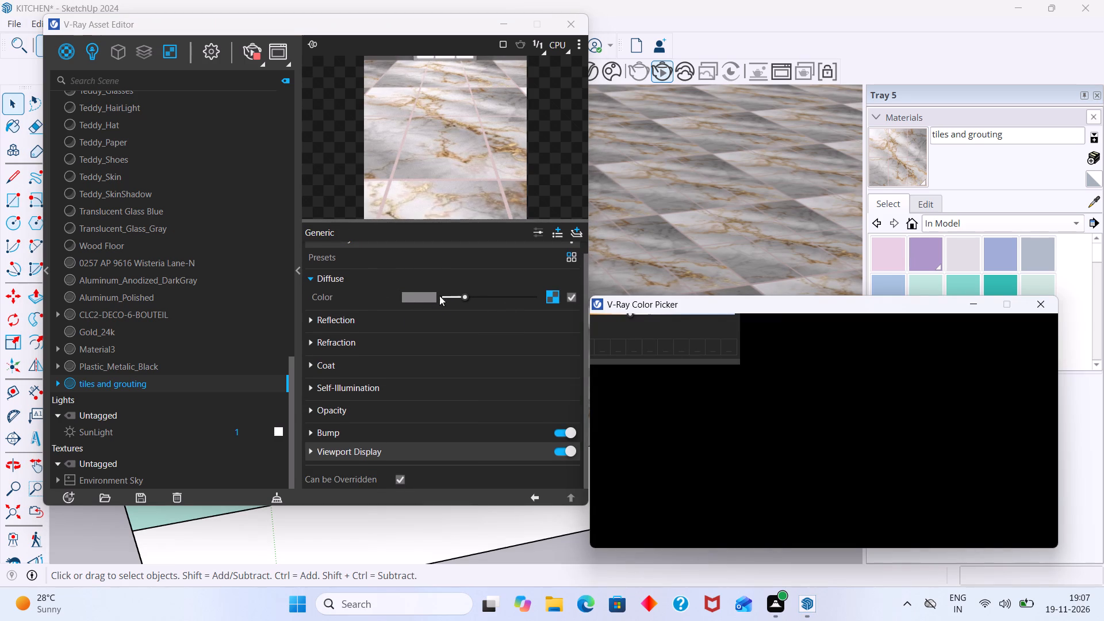
pyautogui.click(1037, 299)
pyautogui.scroll(-2, 357, 425)
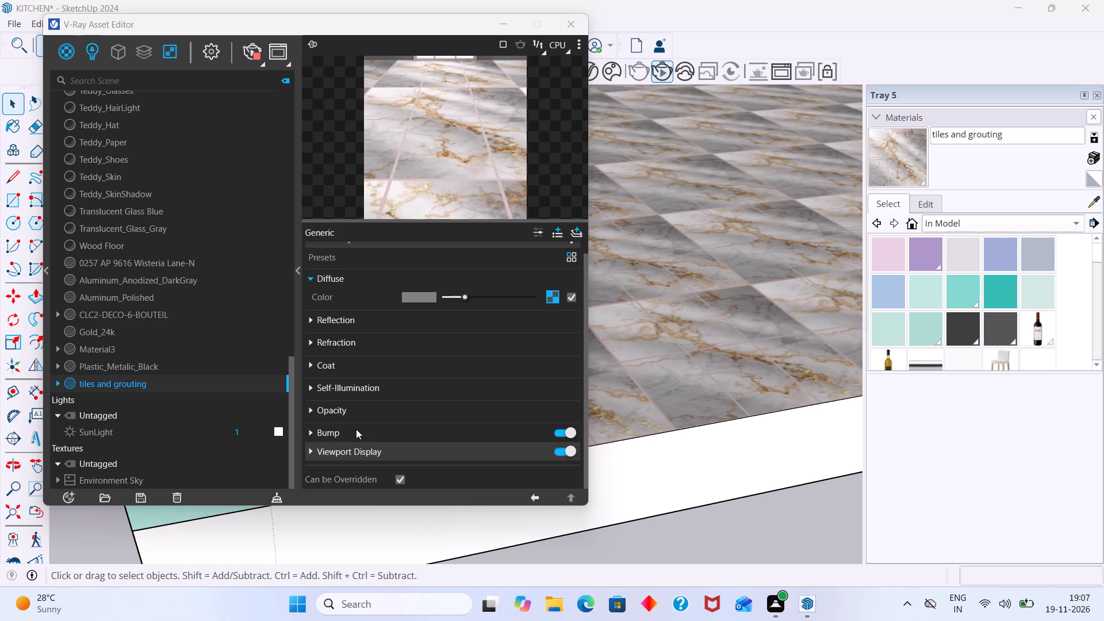
pyautogui.click(338, 430)
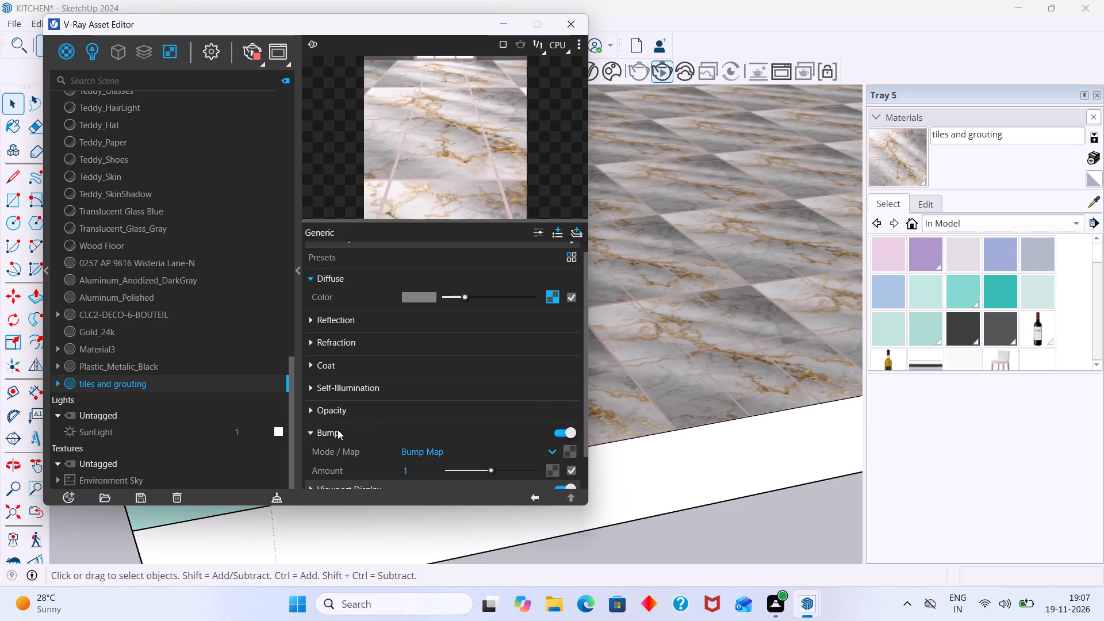
pyautogui.click(423, 431)
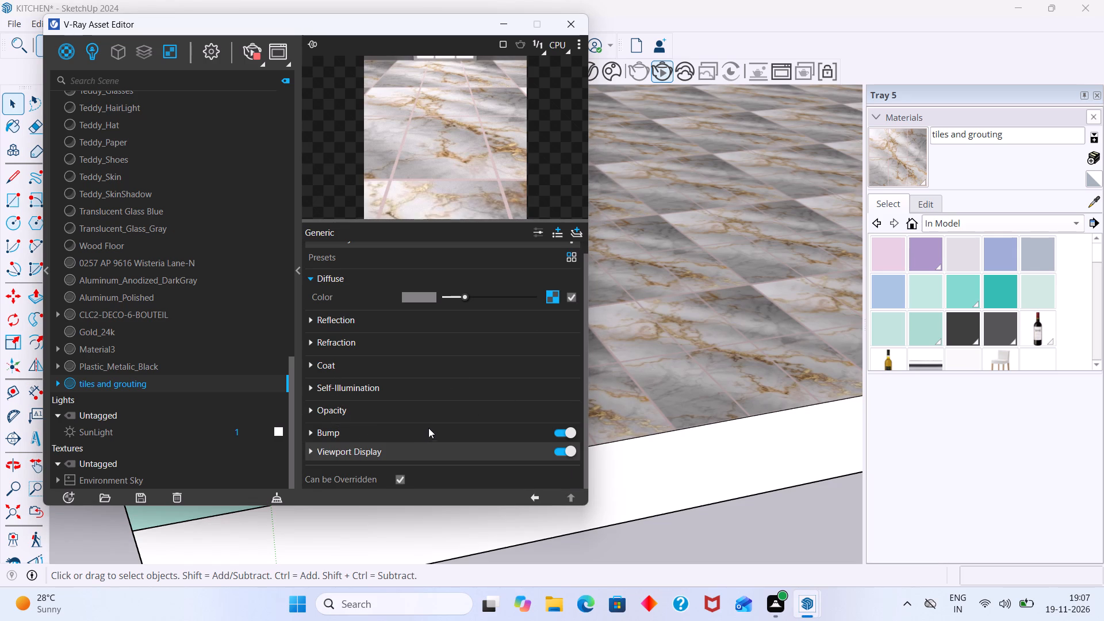
pyautogui.scroll(-2, 442, 396)
pyautogui.click(565, 21)
pyautogui.scroll(-7, 715, 198)
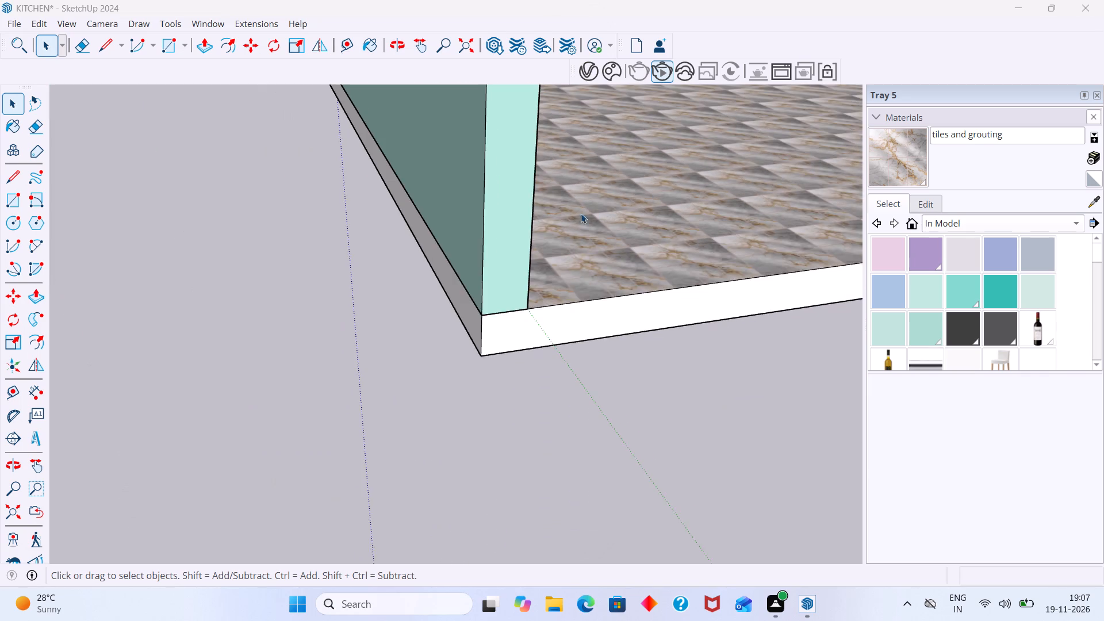
pyautogui.scroll(-2, 581, 213)
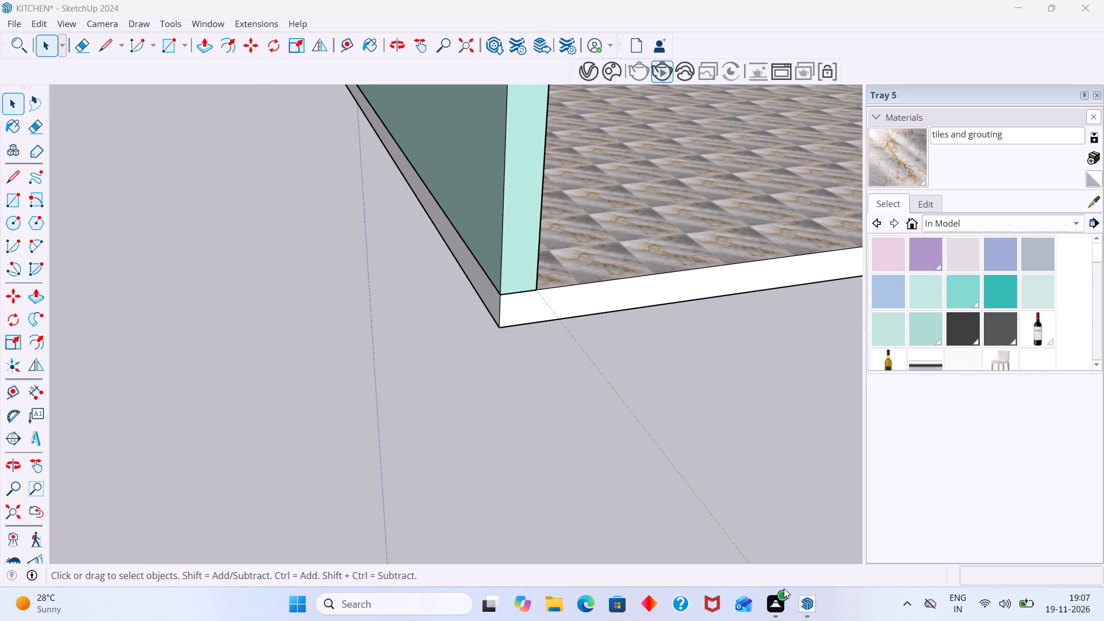
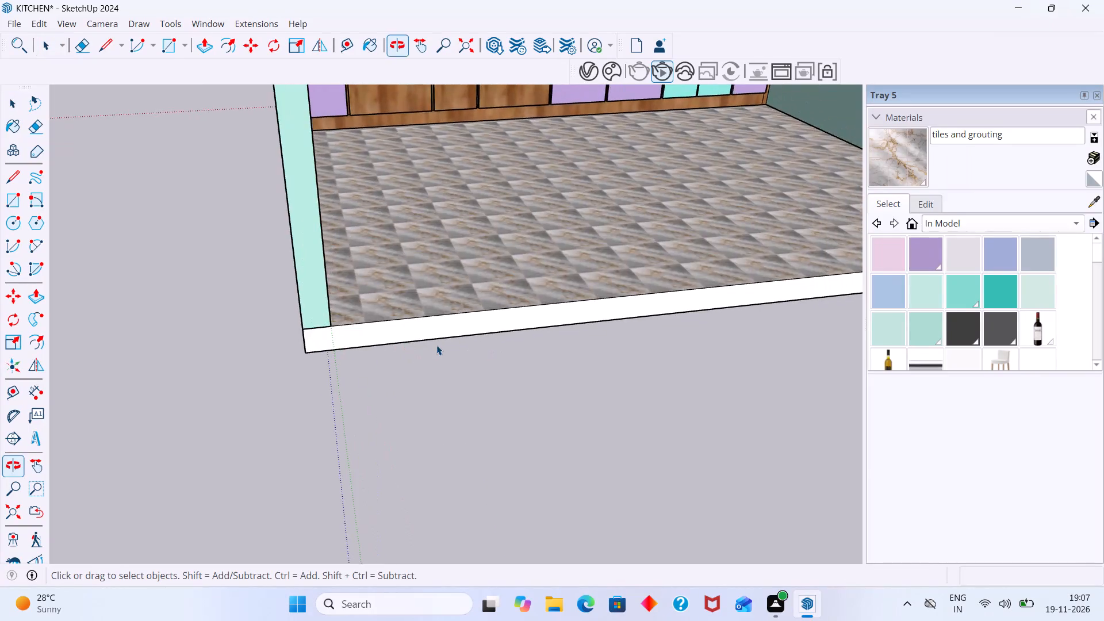
# Examine the marble tile pattern and grout lines on the kitchen floor from several angles.
pyautogui.scroll(-4, 436, 343)
pyautogui.moveTo(435, 351); pyautogui.dragTo(482, 419, button='middle')
pyautogui.scroll(3, 478, 352)
pyautogui.keyDown('shift'); pyautogui.moveTo(497, 370); pyautogui.dragTo(352, 369, button='middle'); pyautogui.keyUp('shift')
pyautogui.scroll(1, 400, 364)
pyautogui.moveTo(405, 366); pyautogui.dragTo(301, 365, button='middle')
pyautogui.scroll(13, 375, 358)
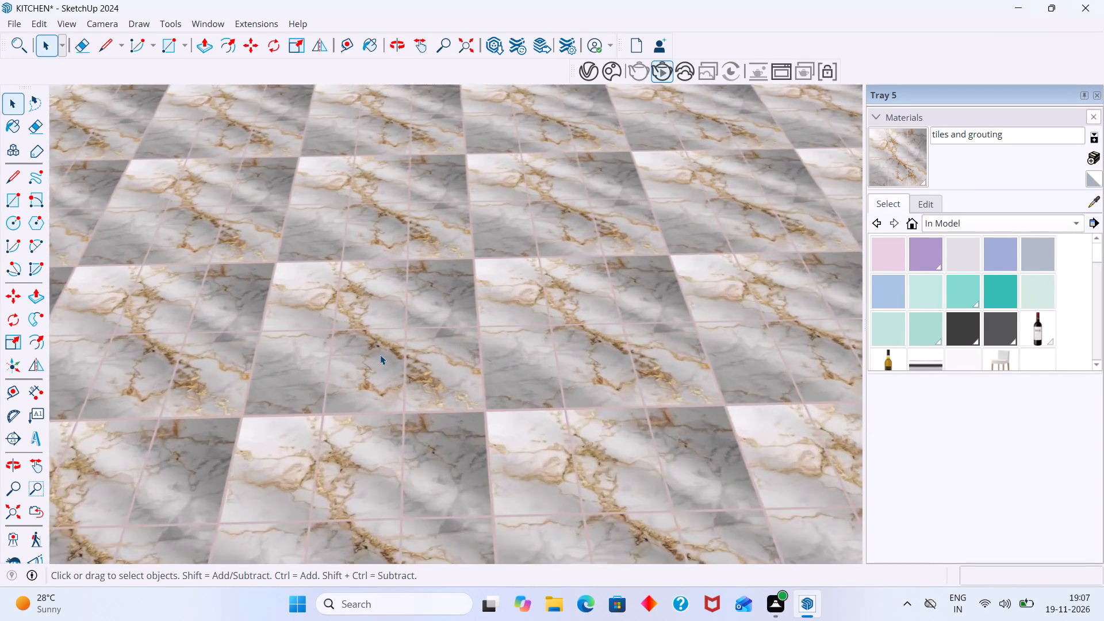
pyautogui.scroll(5, 380, 355)
pyautogui.scroll(-10, 378, 355)
pyautogui.moveTo(371, 354); pyautogui.dragTo(382, 350, button='middle')
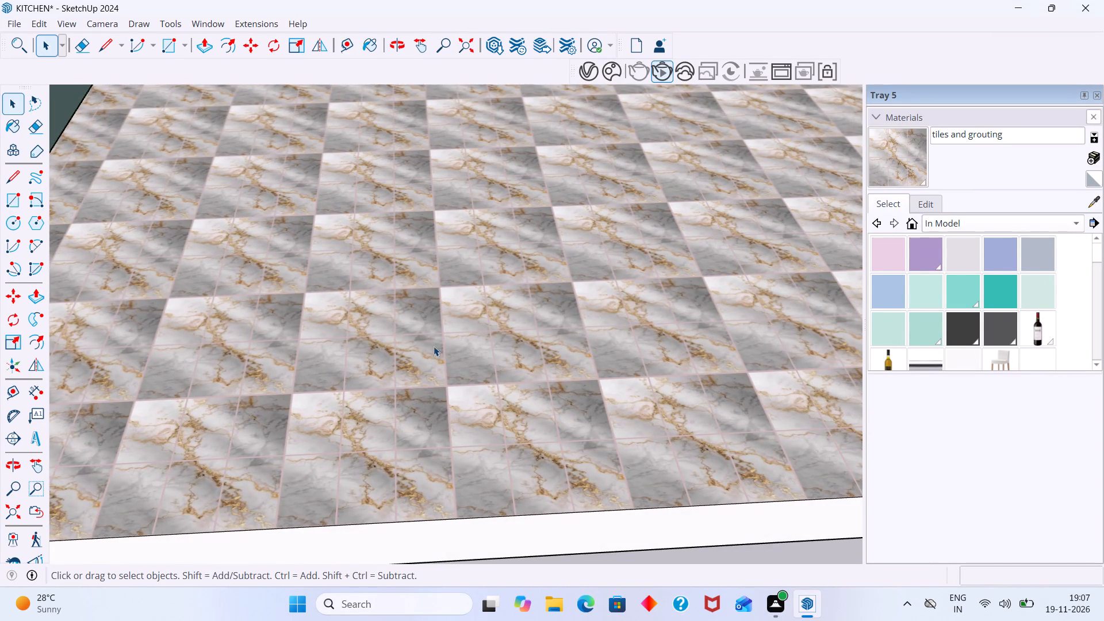
pyautogui.click(518, 343)
pyautogui.doubleClick(519, 343)
pyautogui.click(520, 346)
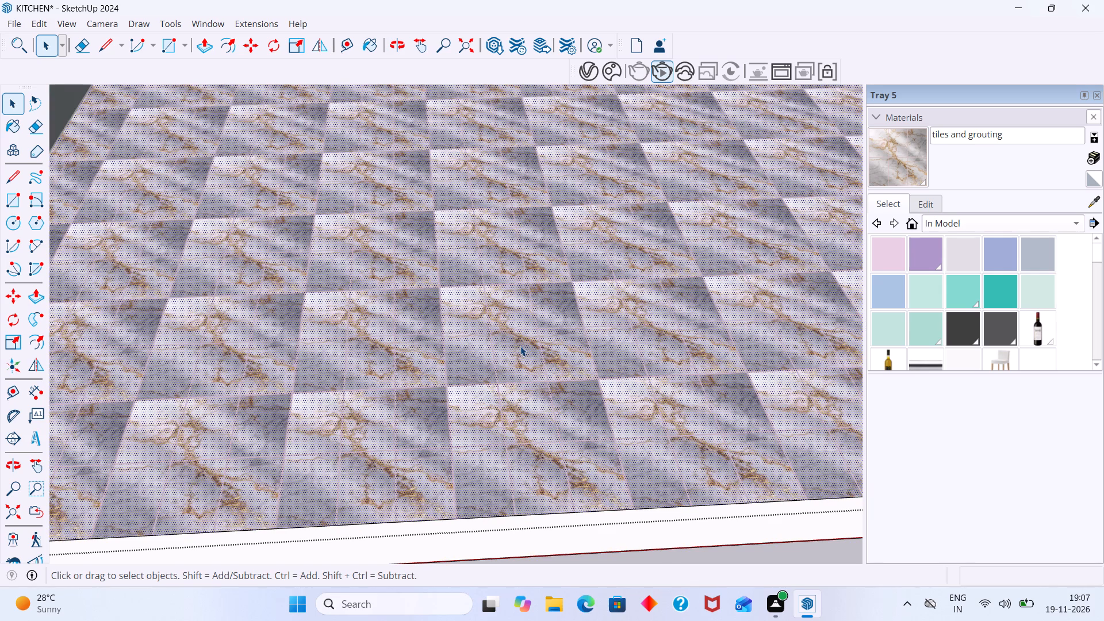
pyautogui.scroll(-8, 723, 267)
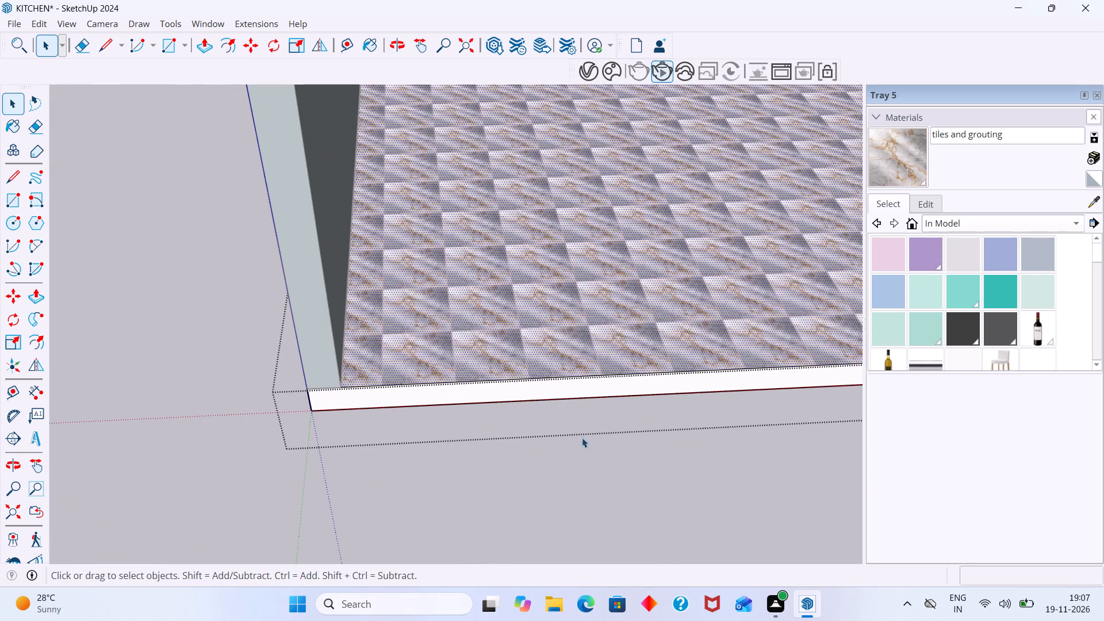
pyautogui.click(582, 438)
pyautogui.keyDown('shift'); pyautogui.moveTo(562, 292); pyautogui.dragTo(244, 312, button='middle'); pyautogui.keyUp('shift')
pyautogui.scroll(-2, 427, 300)
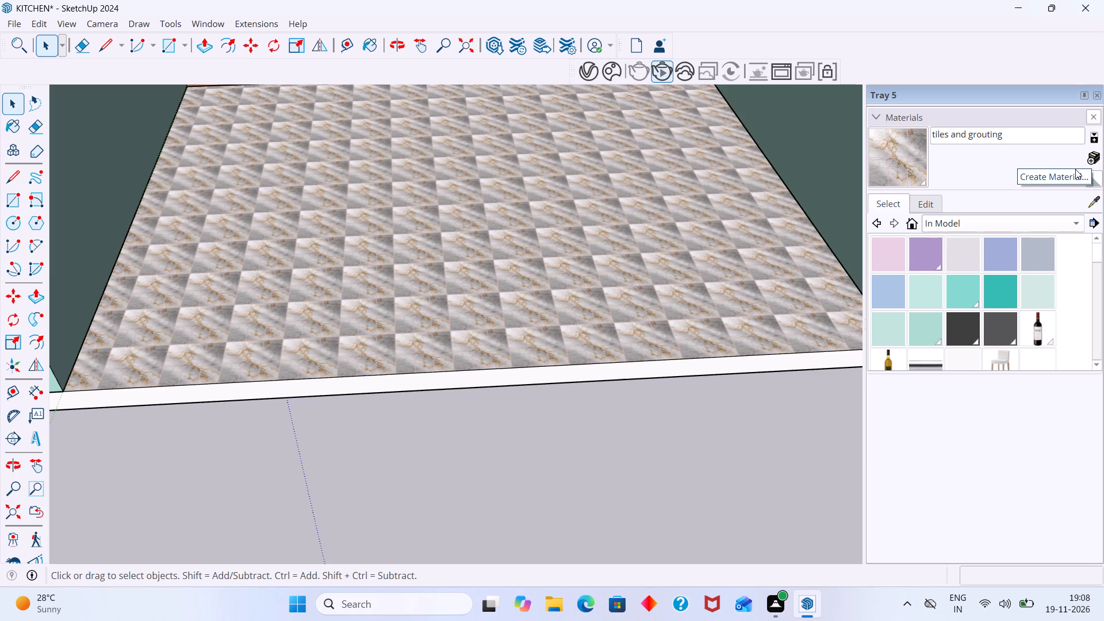
# Open the Tiles texture behind the Diffuse colour of the tiles and grouting material in the V-Ray Asset Editor.
pyautogui.doubleClick(586, 74)
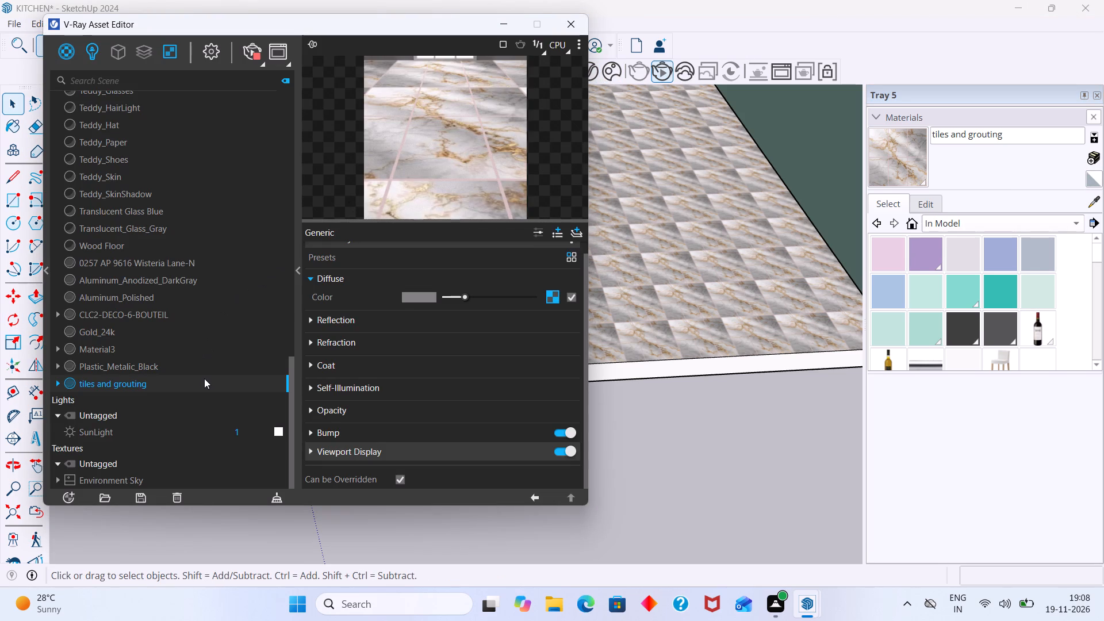
pyautogui.rightClick(241, 385)
pyautogui.click(218, 376)
pyautogui.click(293, 516)
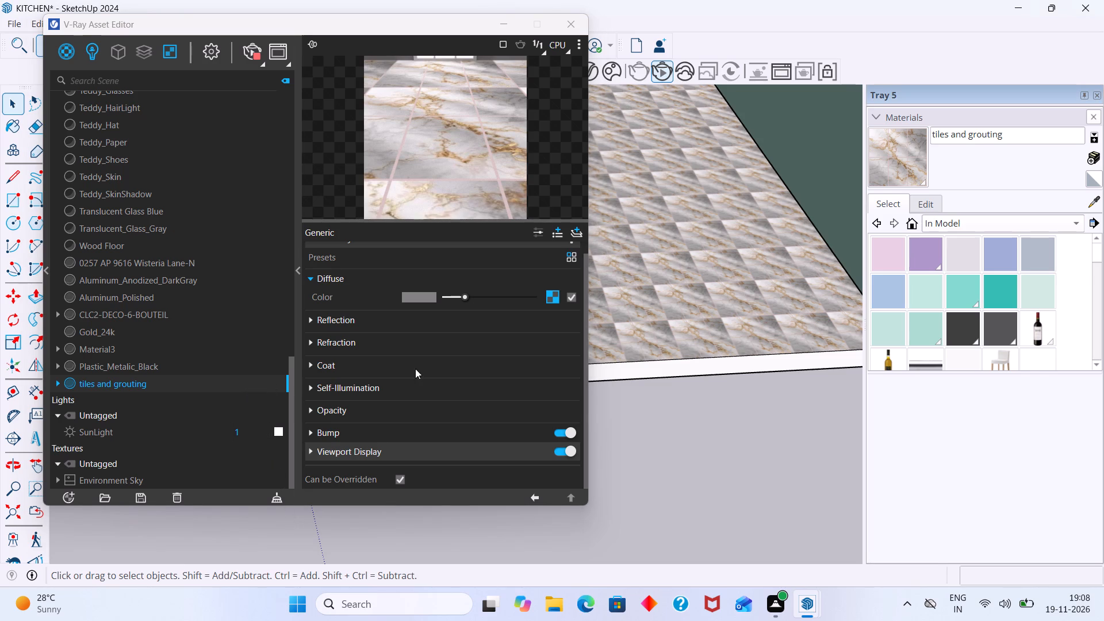
pyautogui.click(323, 277)
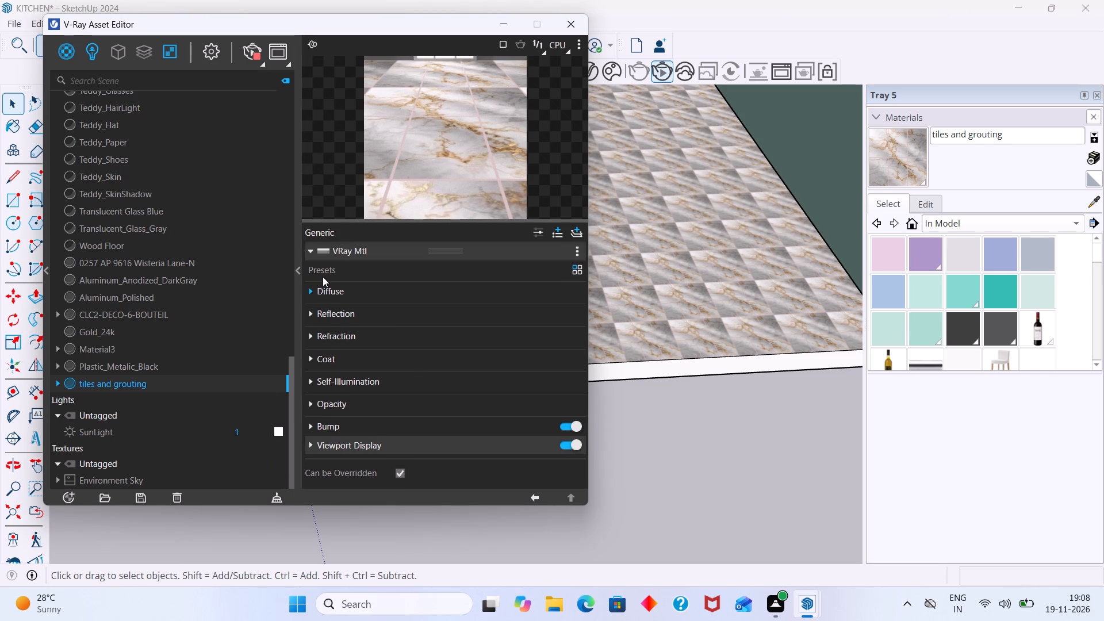
pyautogui.scroll(-2, 356, 360)
pyautogui.scroll(2, 331, 295)
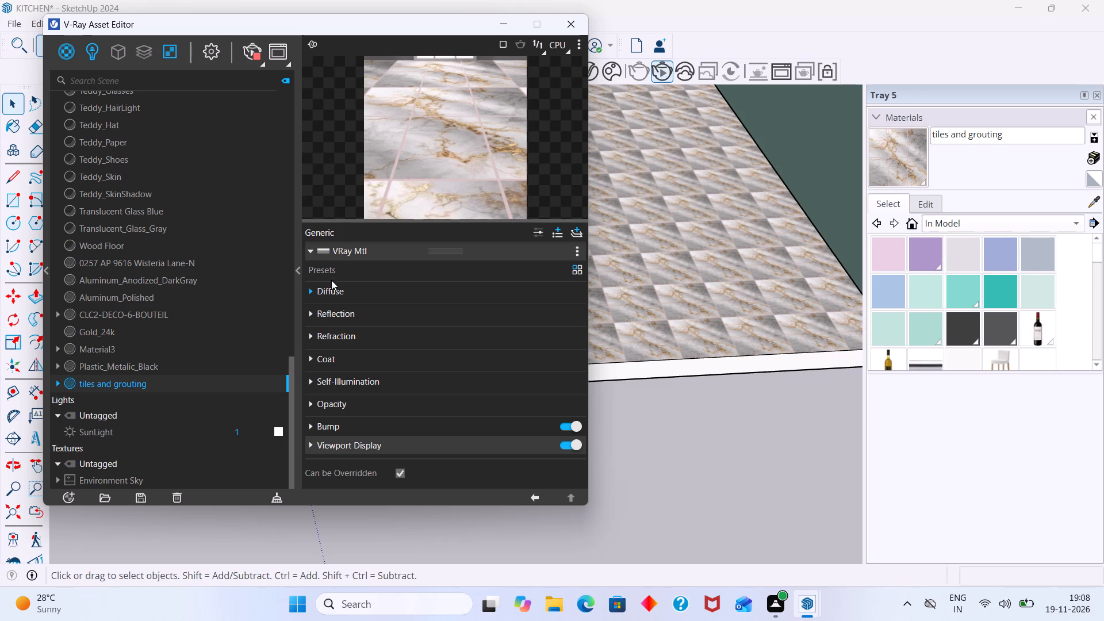
pyautogui.click(329, 293)
pyautogui.scroll(-2, 421, 333)
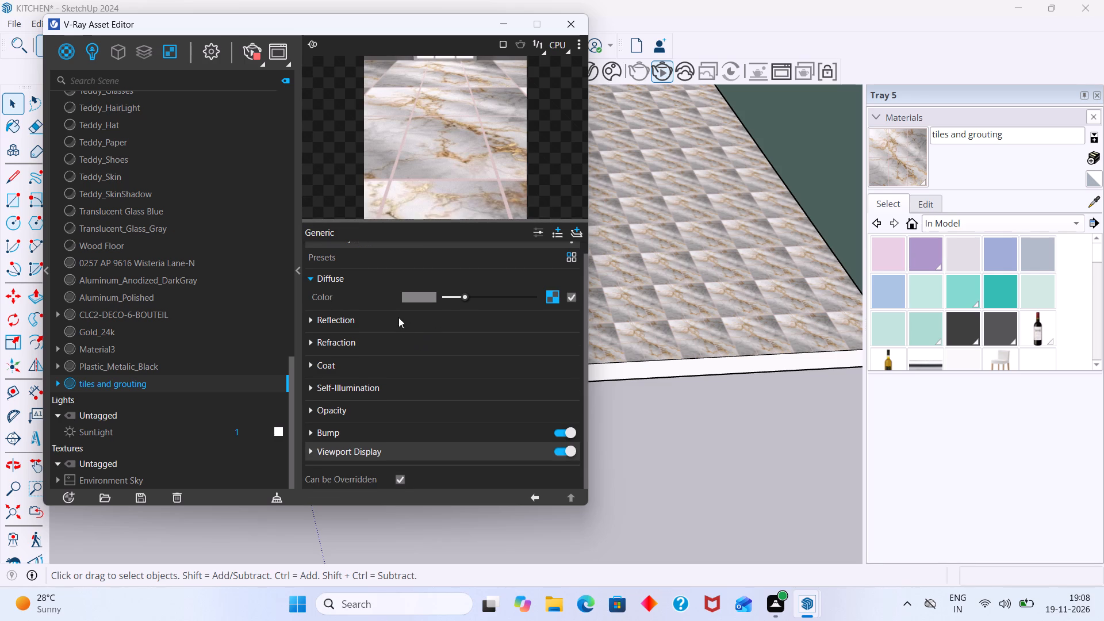
pyautogui.click(554, 300)
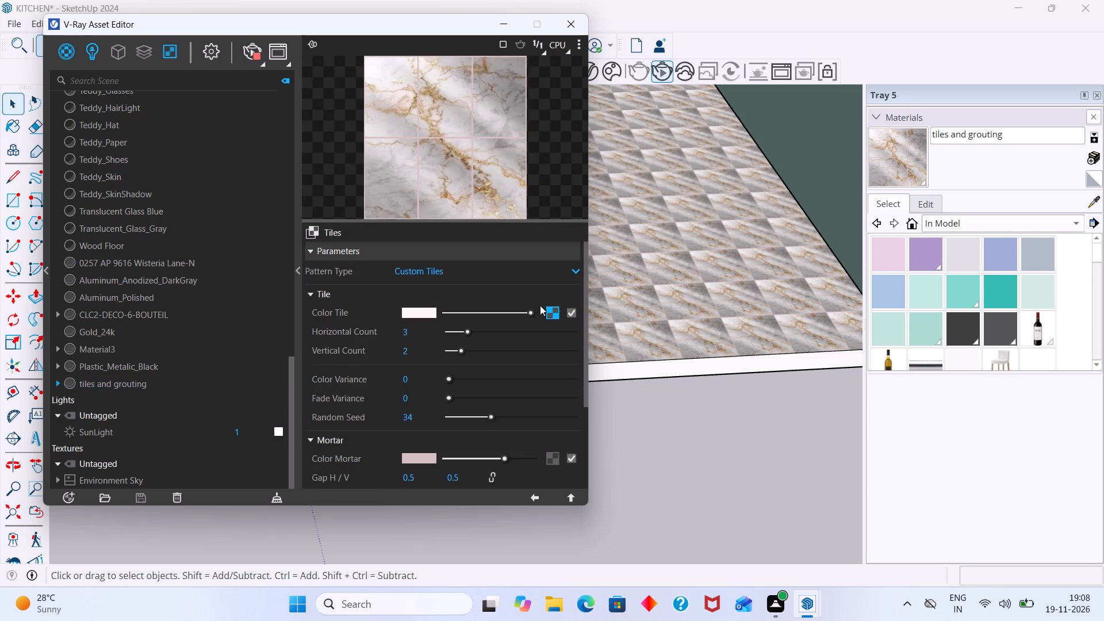
# Set both the Horizontal Count and the Vertical Count of the Tiles texture to 4.
pyautogui.scroll(-3, 408, 364)
pyautogui.scroll(2, 408, 365)
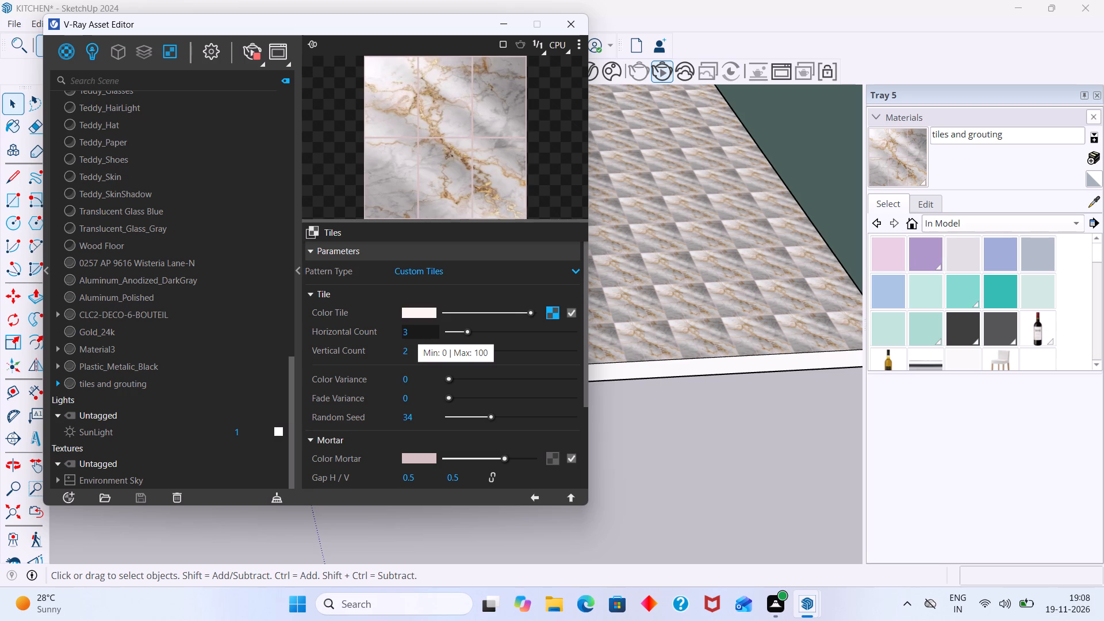
pyautogui.scroll(1, 411, 334)
pyautogui.click(411, 334)
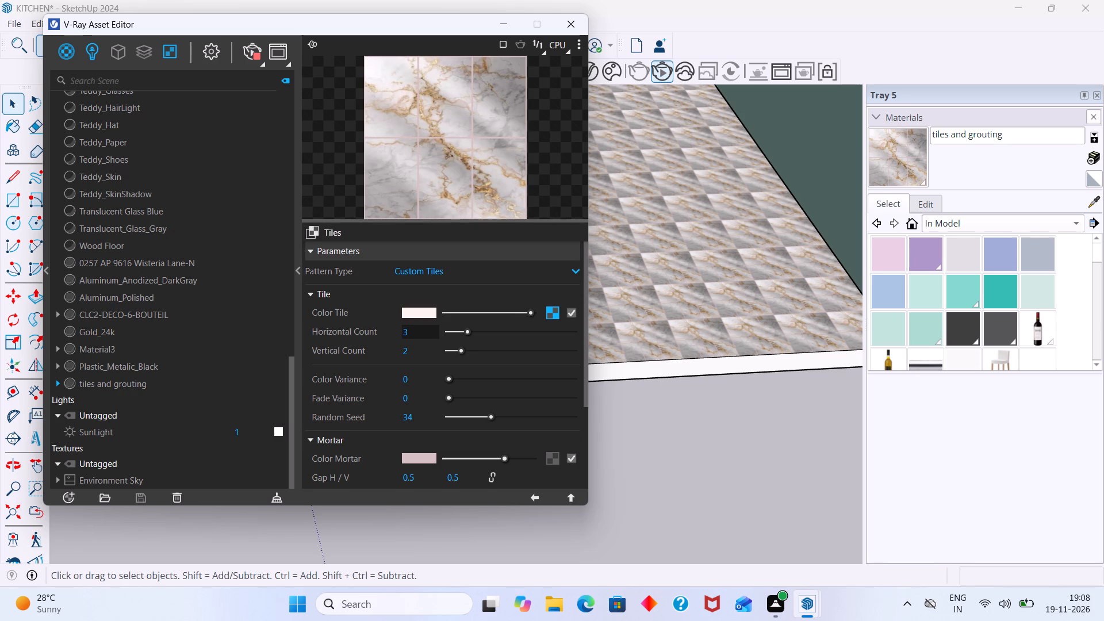
pyautogui.press('BackSpace')
pyautogui.press('4')
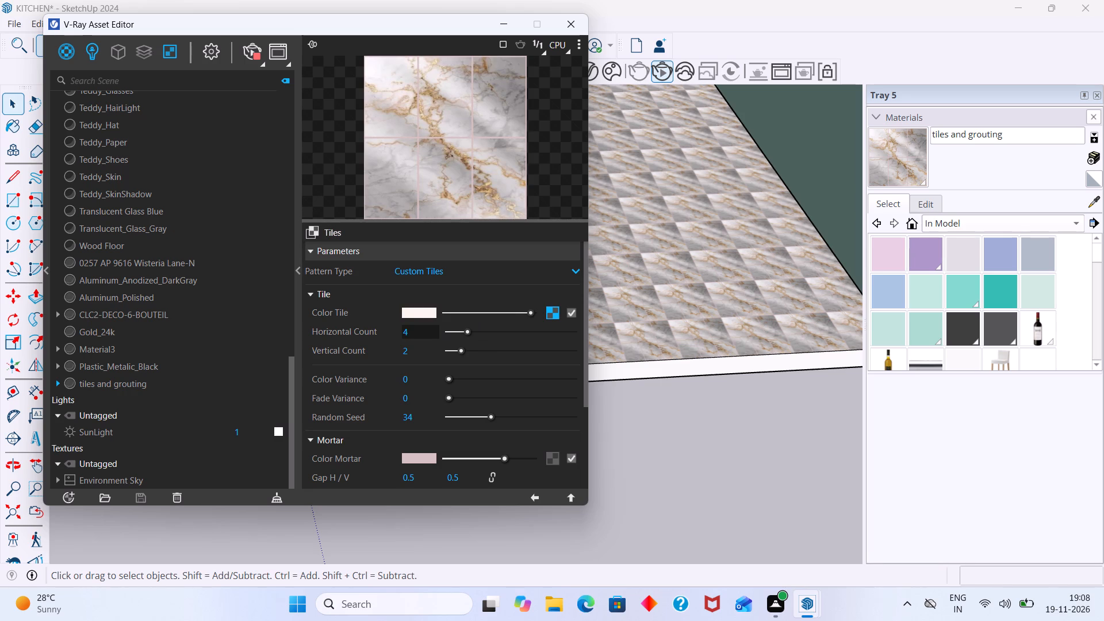
pyautogui.click(409, 352)
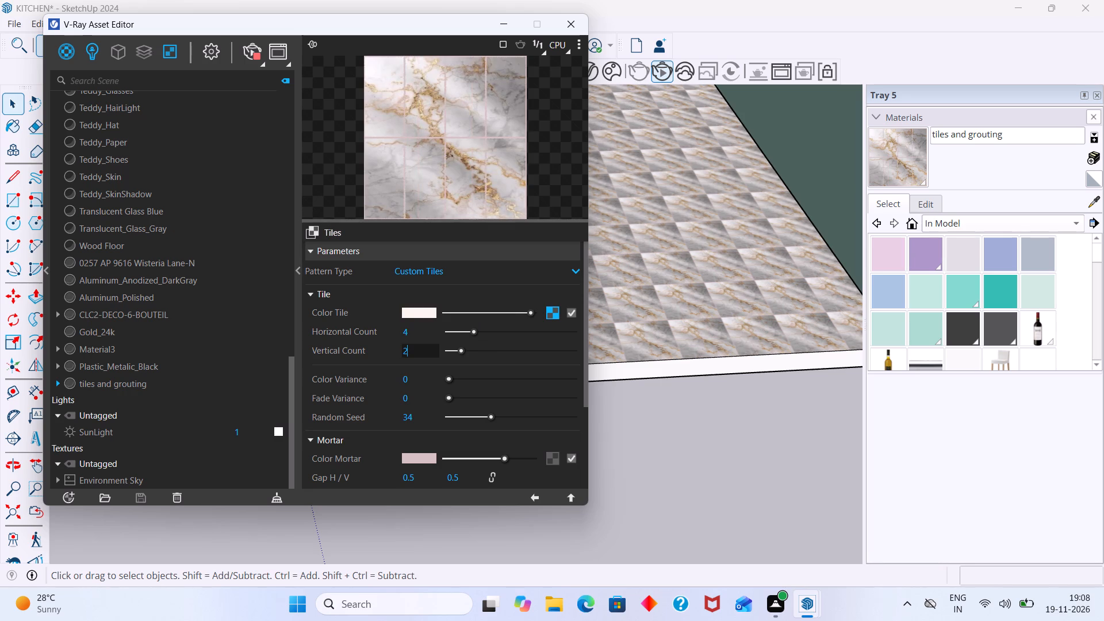
pyautogui.scroll(-1, 409, 447)
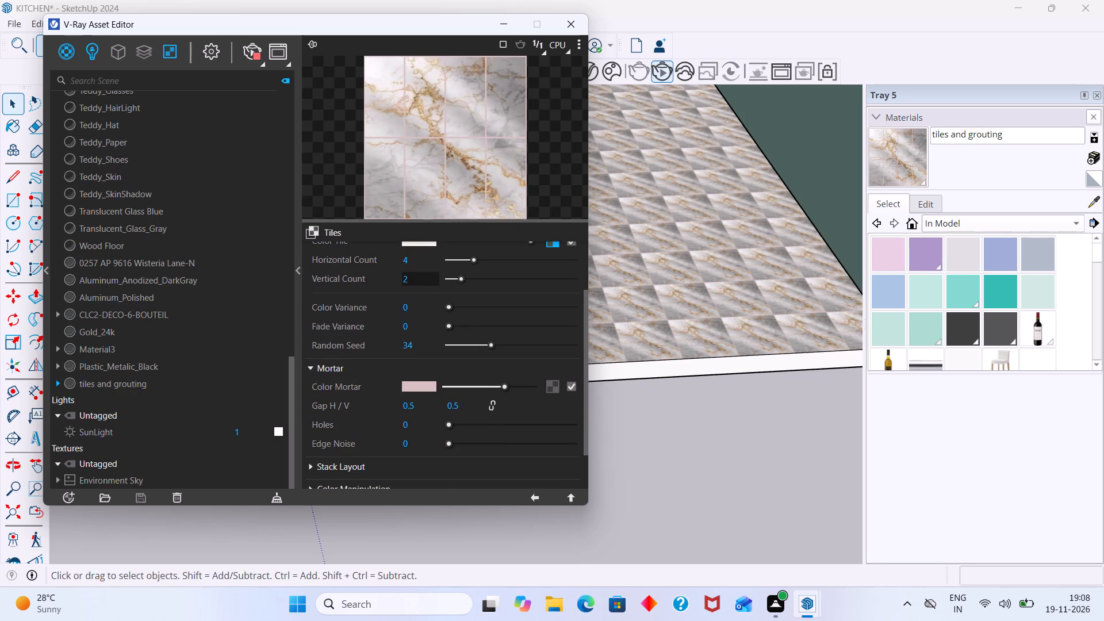
pyautogui.press('BackSpace')
pyautogui.press('4')
# Apply the tiles and grouting material to the current selection.
pyautogui.rightClick(164, 381)
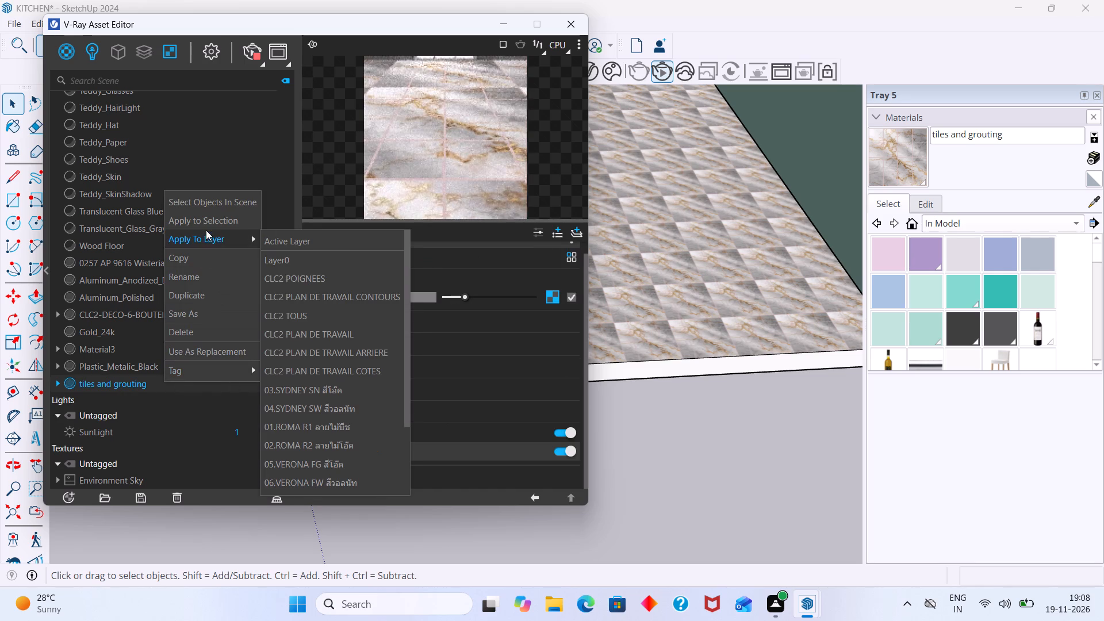
pyautogui.click(209, 220)
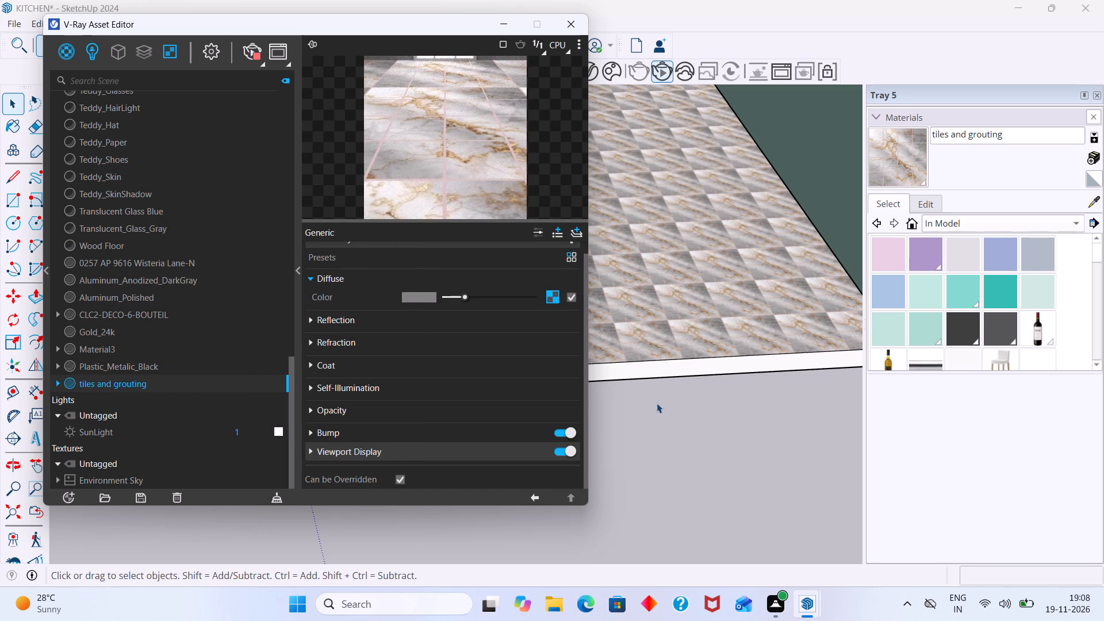
pyautogui.click(657, 402)
pyautogui.scroll(6, 467, 159)
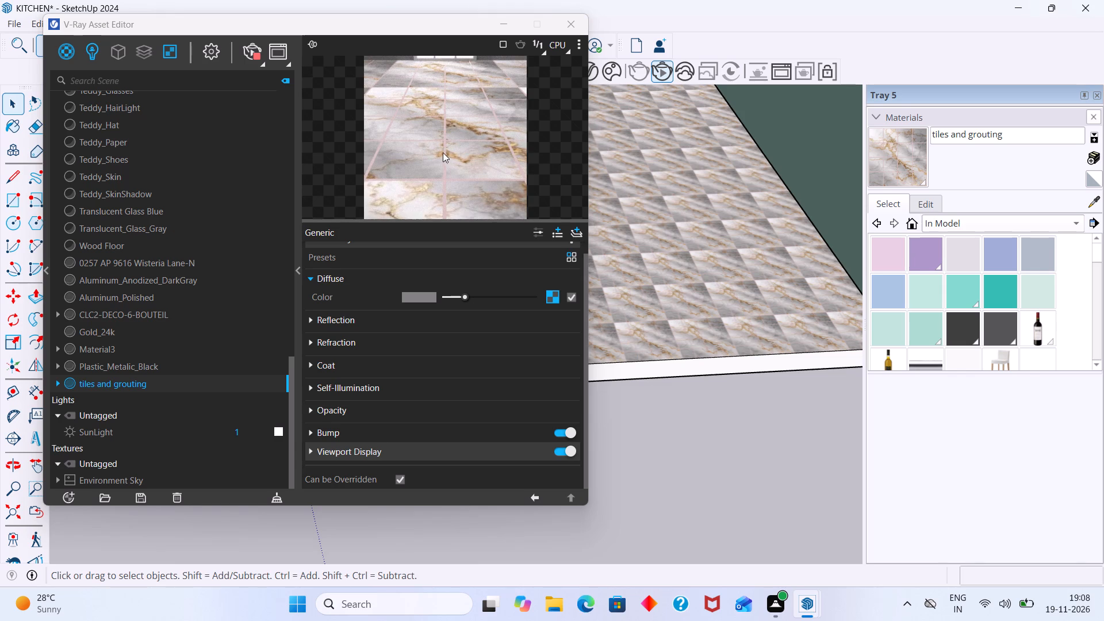
pyautogui.scroll(5, 443, 152)
pyautogui.scroll(-4, 410, 310)
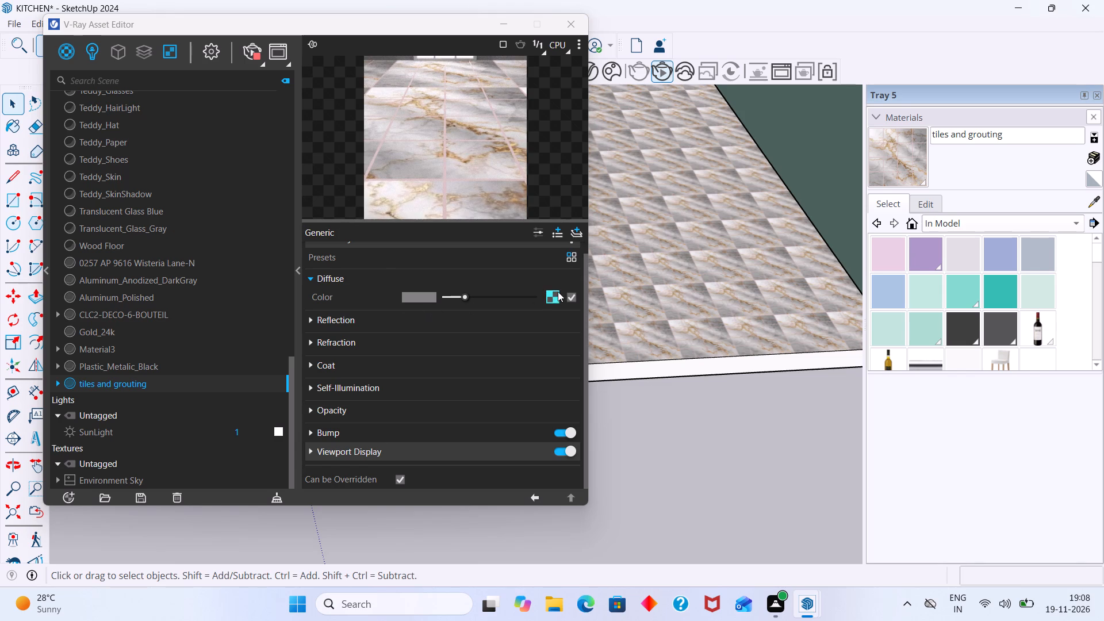
# Reopen the material's Tiles texture and bring up the V-Ray Color Picker for Color Mortar.
pyautogui.click(558, 292)
pyautogui.scroll(-3, 386, 352)
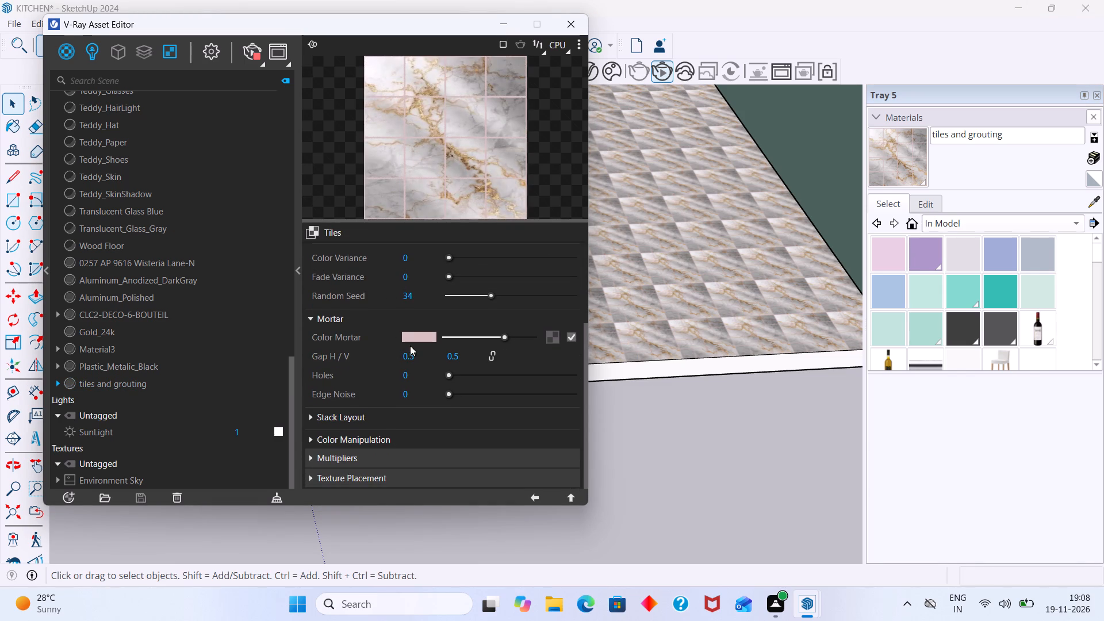
pyautogui.click(410, 339)
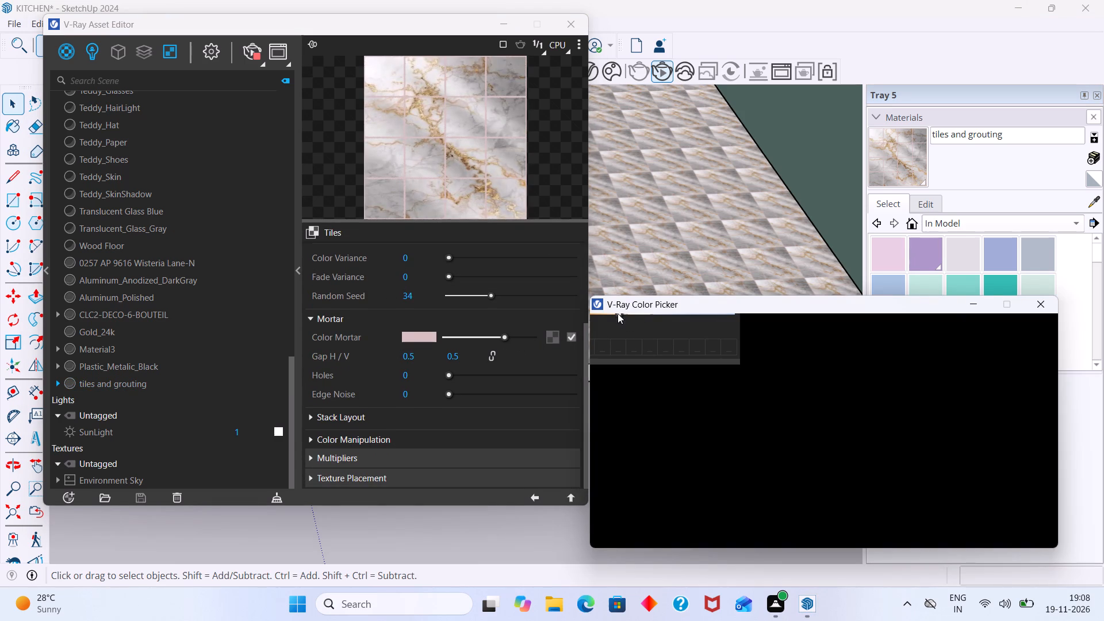
pyautogui.moveTo(619, 310); pyautogui.dragTo(647, 310)
pyautogui.click(653, 312)
pyautogui.click(660, 313)
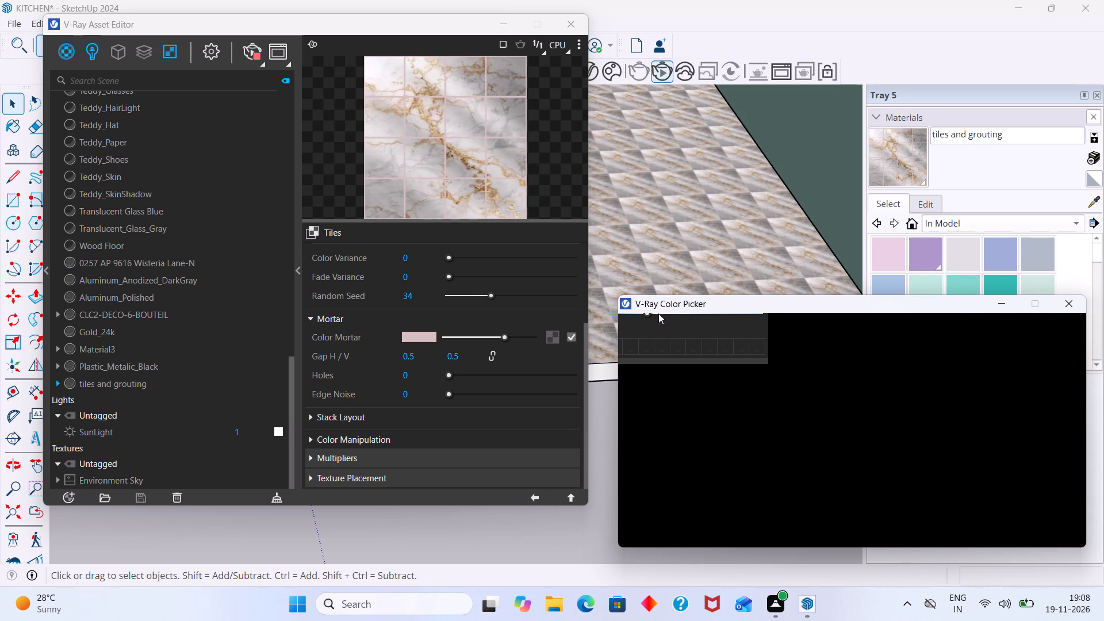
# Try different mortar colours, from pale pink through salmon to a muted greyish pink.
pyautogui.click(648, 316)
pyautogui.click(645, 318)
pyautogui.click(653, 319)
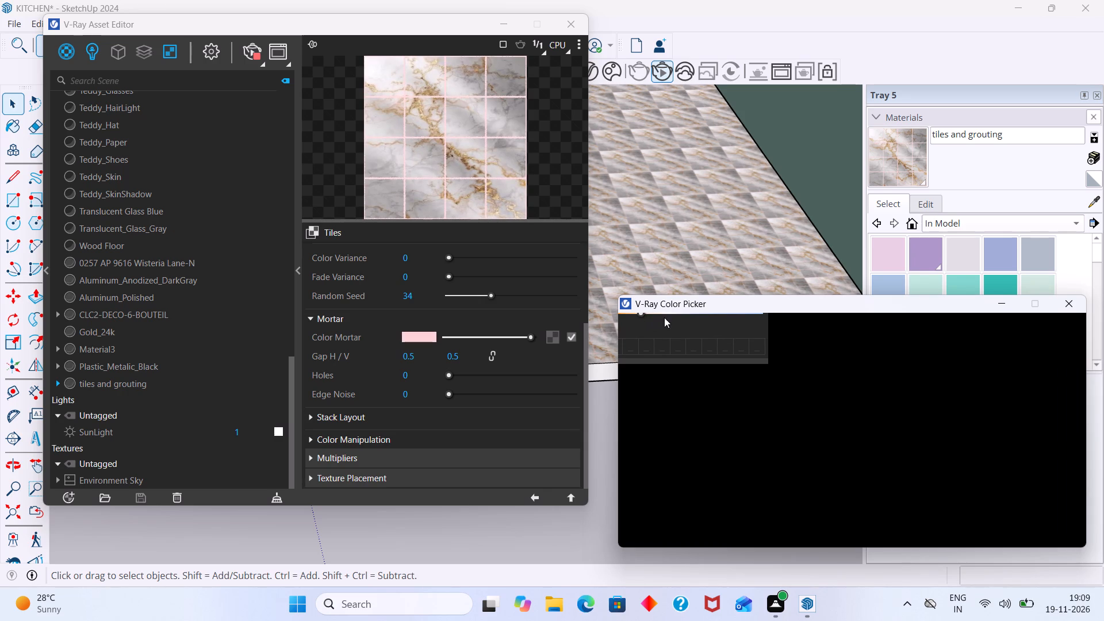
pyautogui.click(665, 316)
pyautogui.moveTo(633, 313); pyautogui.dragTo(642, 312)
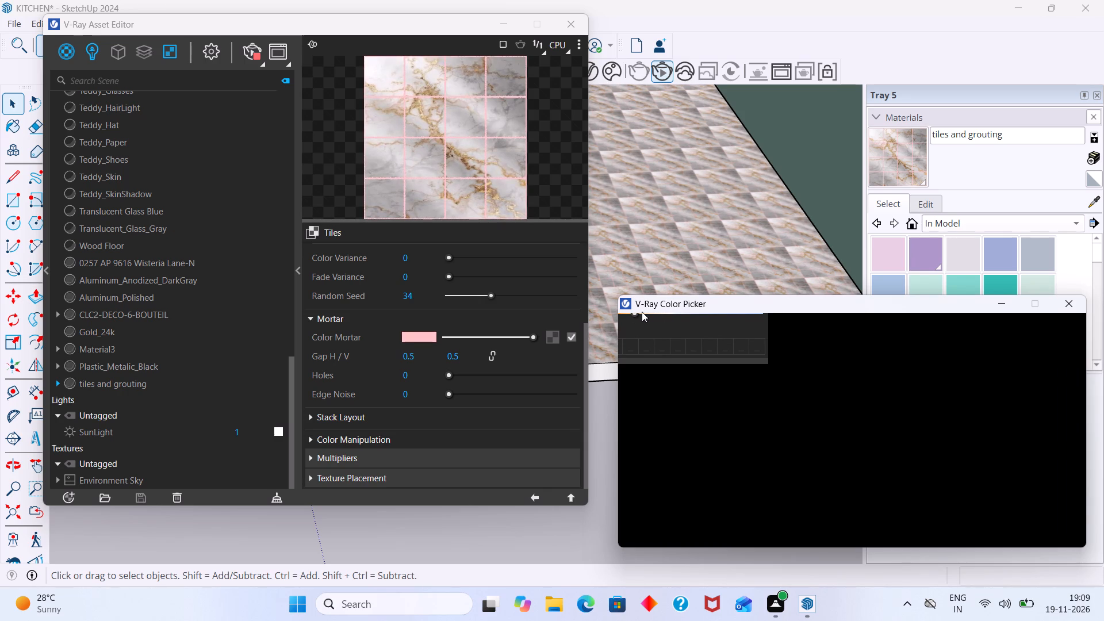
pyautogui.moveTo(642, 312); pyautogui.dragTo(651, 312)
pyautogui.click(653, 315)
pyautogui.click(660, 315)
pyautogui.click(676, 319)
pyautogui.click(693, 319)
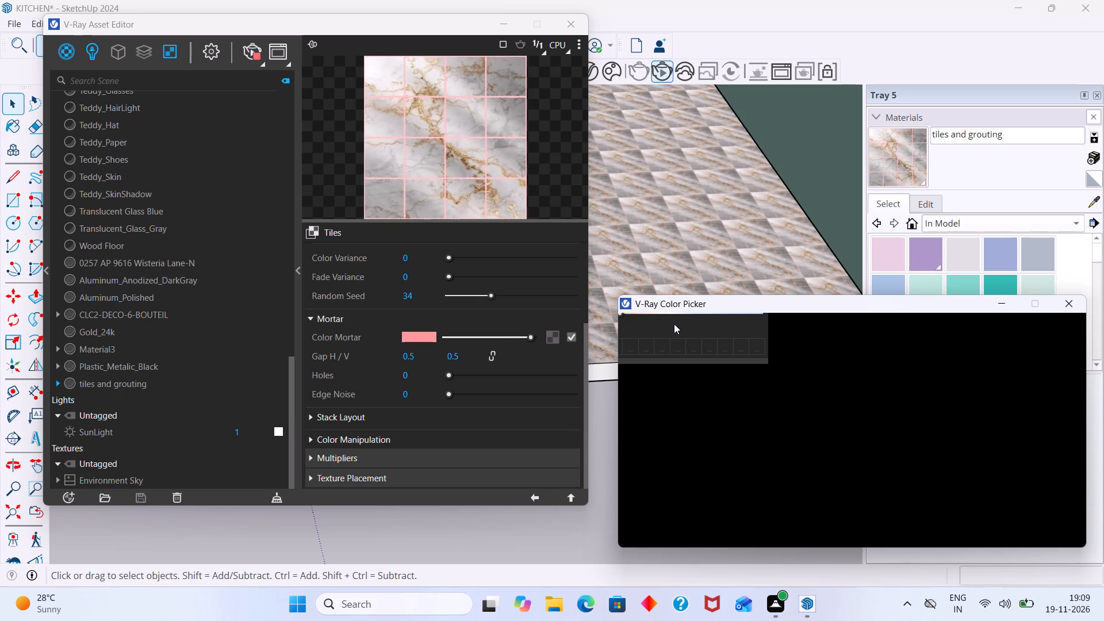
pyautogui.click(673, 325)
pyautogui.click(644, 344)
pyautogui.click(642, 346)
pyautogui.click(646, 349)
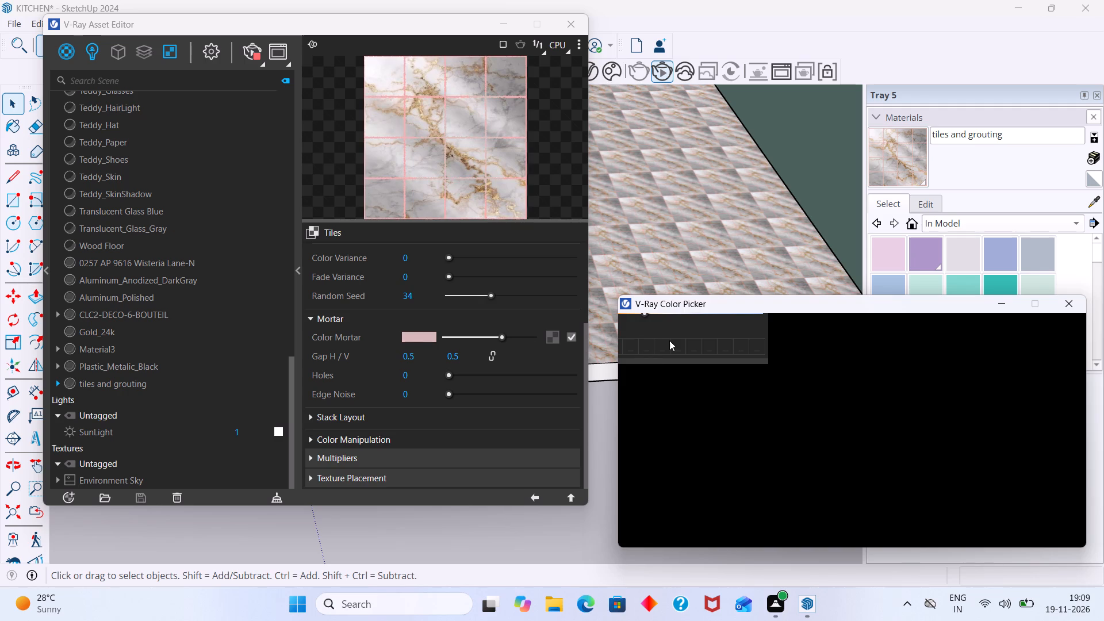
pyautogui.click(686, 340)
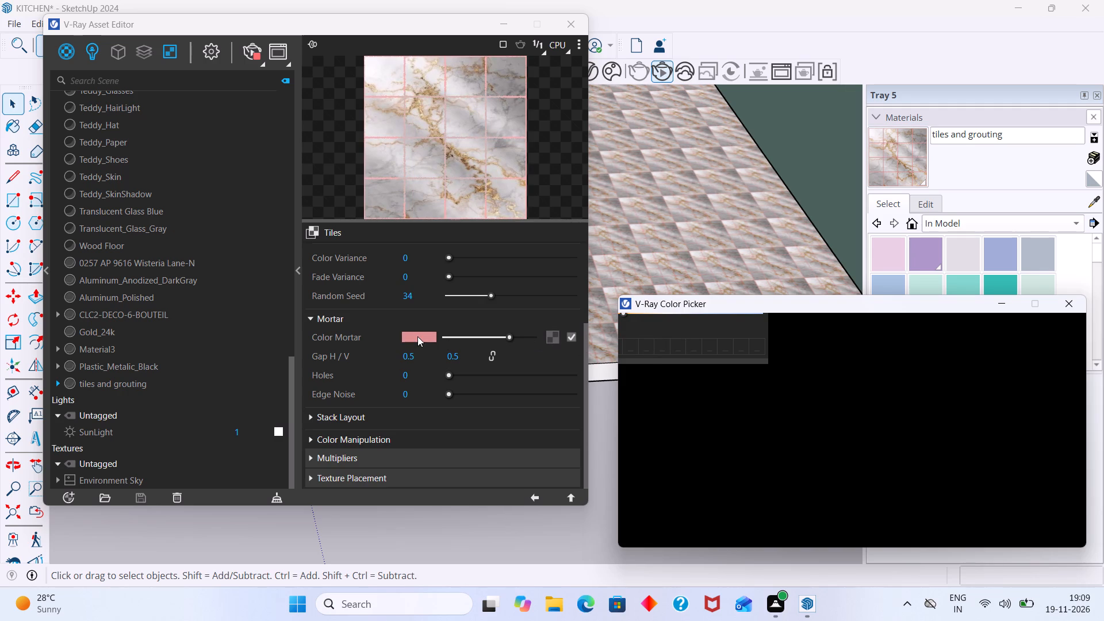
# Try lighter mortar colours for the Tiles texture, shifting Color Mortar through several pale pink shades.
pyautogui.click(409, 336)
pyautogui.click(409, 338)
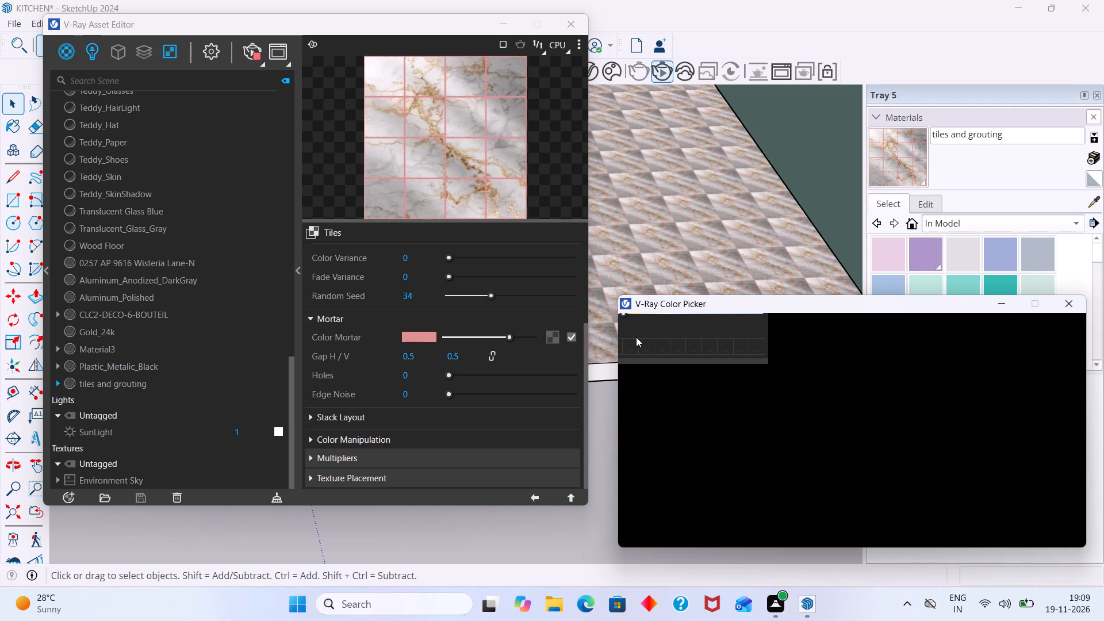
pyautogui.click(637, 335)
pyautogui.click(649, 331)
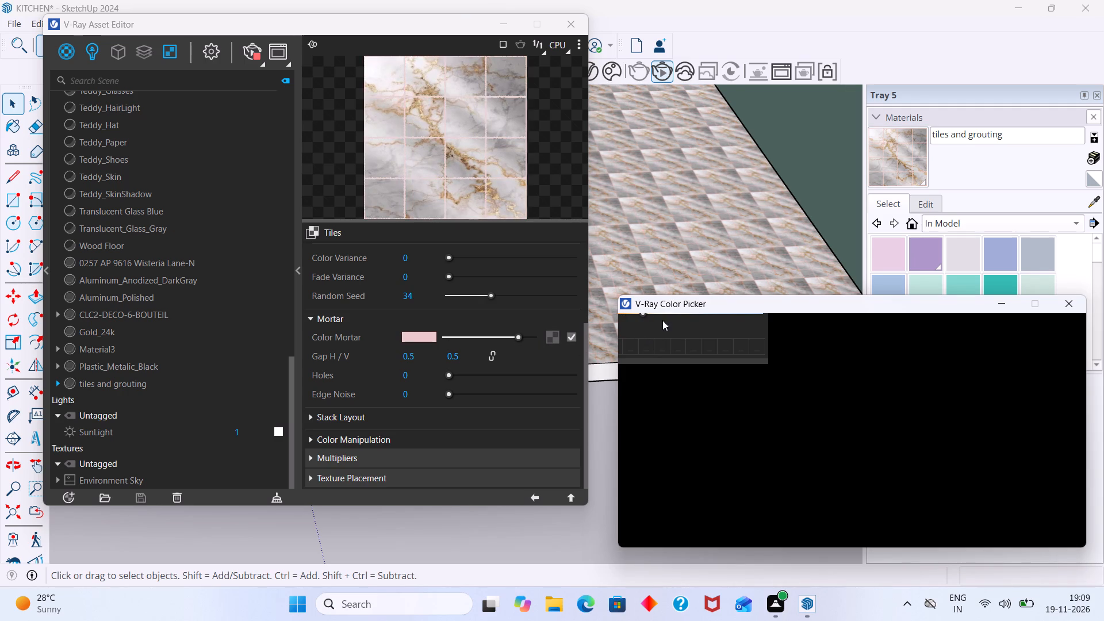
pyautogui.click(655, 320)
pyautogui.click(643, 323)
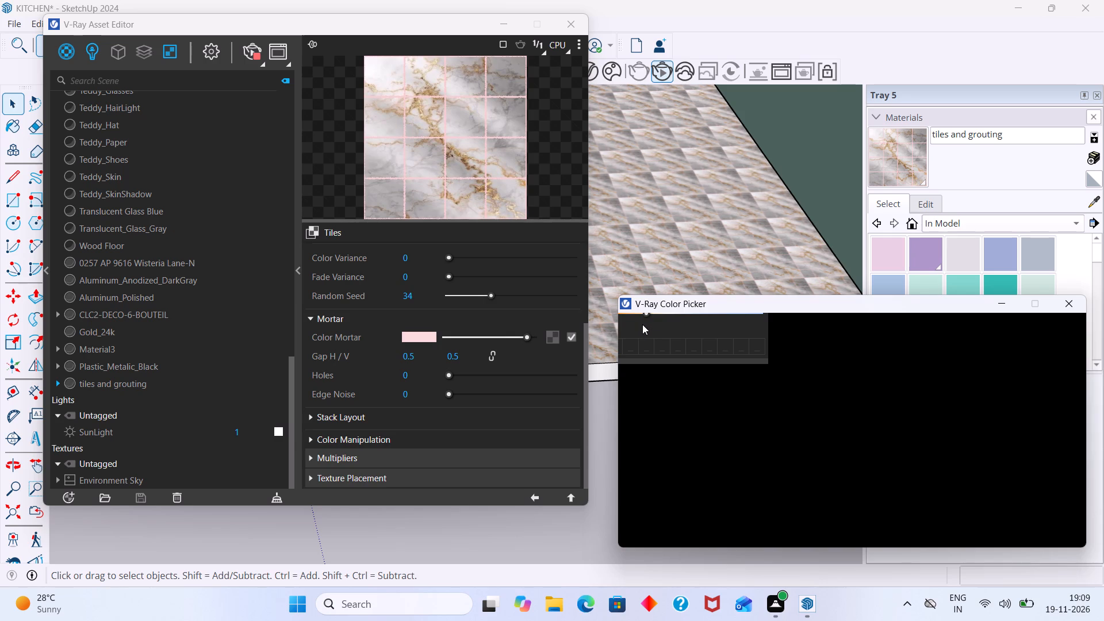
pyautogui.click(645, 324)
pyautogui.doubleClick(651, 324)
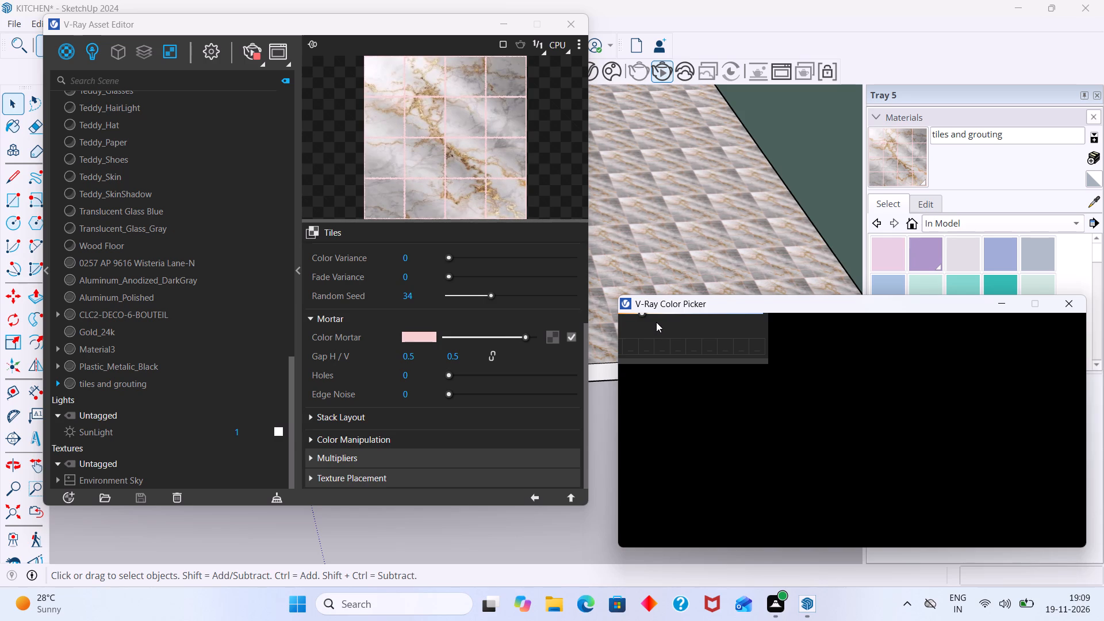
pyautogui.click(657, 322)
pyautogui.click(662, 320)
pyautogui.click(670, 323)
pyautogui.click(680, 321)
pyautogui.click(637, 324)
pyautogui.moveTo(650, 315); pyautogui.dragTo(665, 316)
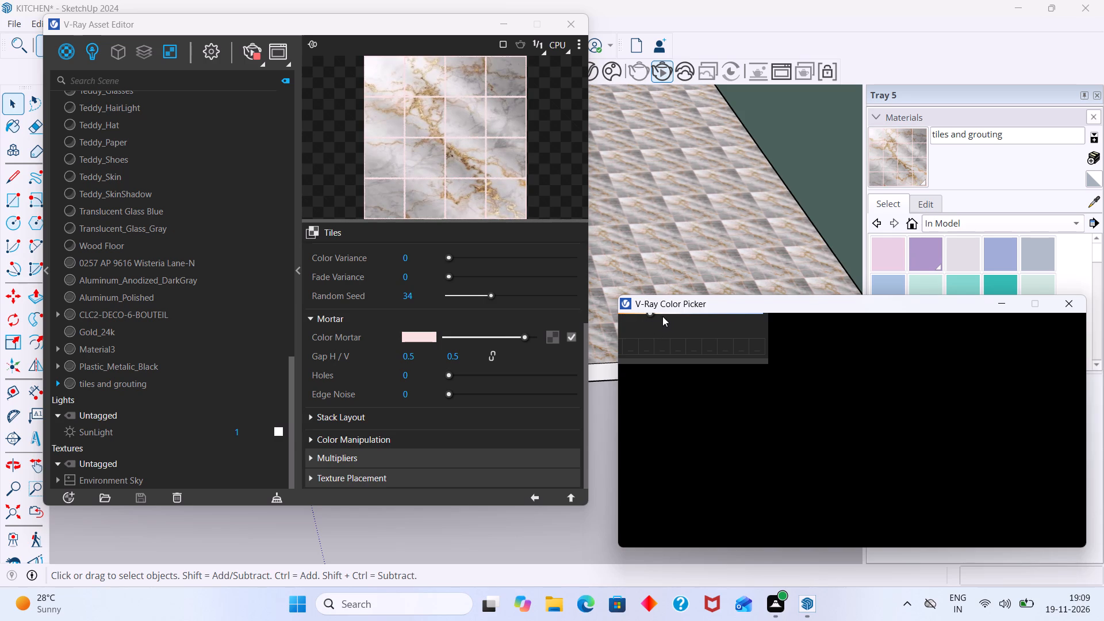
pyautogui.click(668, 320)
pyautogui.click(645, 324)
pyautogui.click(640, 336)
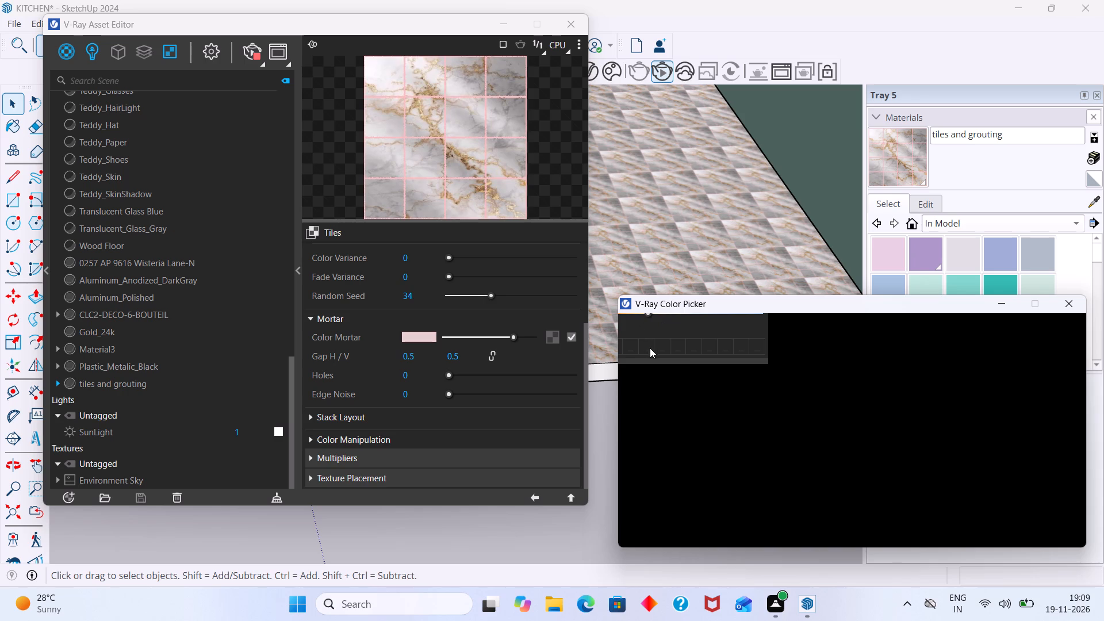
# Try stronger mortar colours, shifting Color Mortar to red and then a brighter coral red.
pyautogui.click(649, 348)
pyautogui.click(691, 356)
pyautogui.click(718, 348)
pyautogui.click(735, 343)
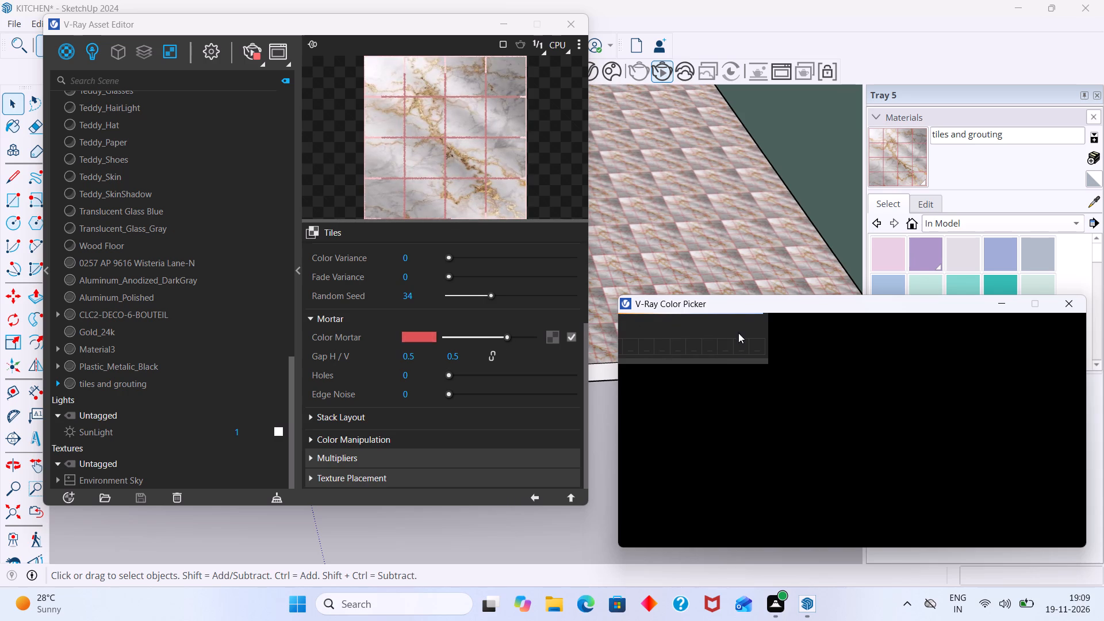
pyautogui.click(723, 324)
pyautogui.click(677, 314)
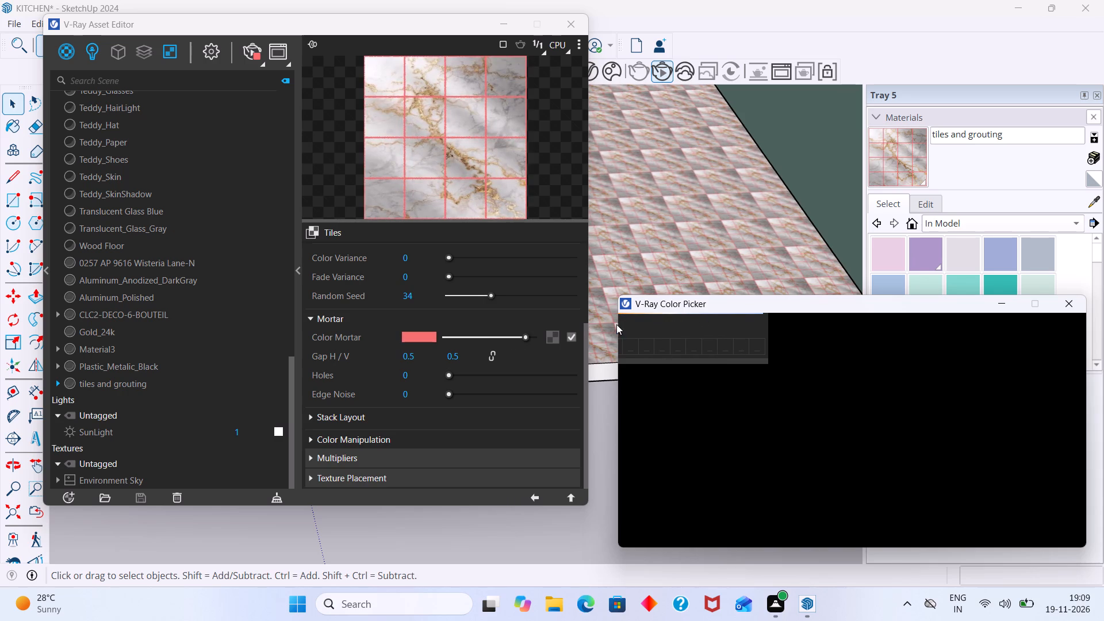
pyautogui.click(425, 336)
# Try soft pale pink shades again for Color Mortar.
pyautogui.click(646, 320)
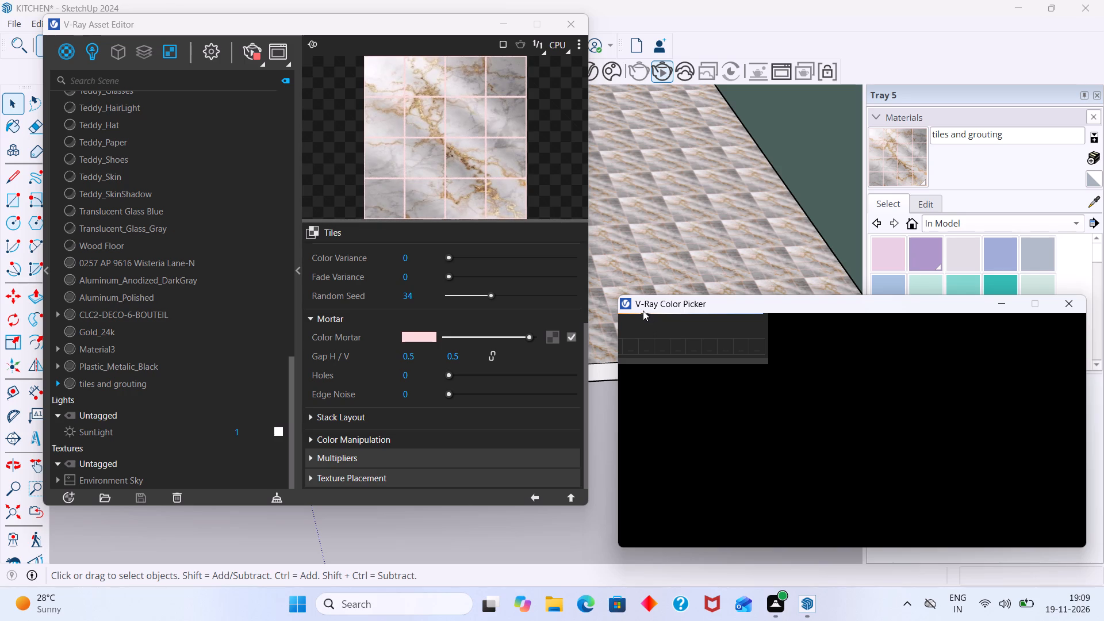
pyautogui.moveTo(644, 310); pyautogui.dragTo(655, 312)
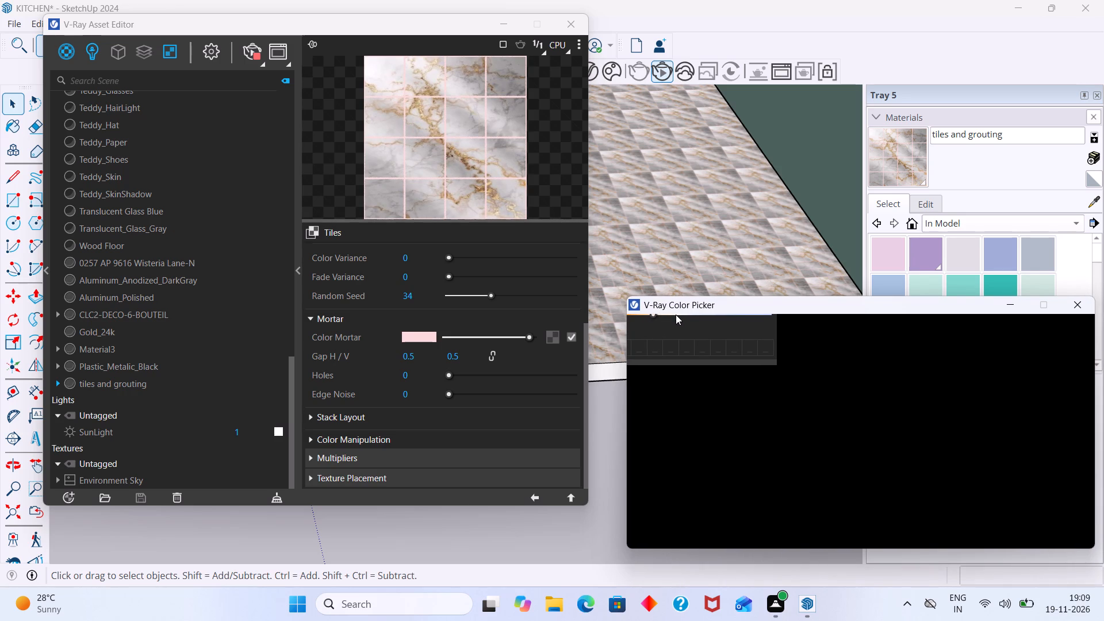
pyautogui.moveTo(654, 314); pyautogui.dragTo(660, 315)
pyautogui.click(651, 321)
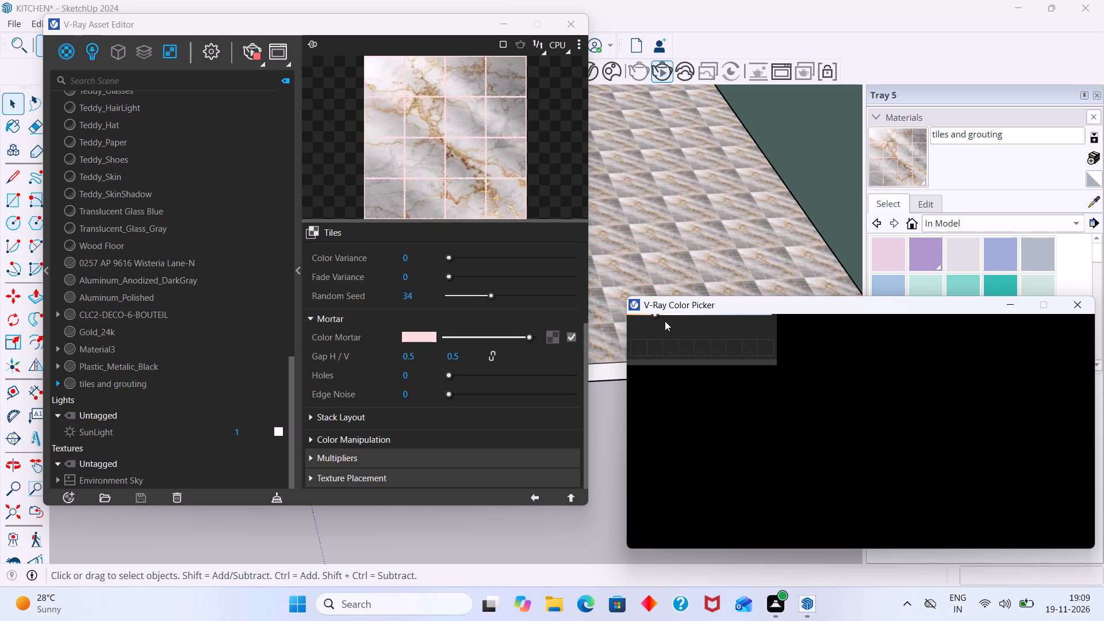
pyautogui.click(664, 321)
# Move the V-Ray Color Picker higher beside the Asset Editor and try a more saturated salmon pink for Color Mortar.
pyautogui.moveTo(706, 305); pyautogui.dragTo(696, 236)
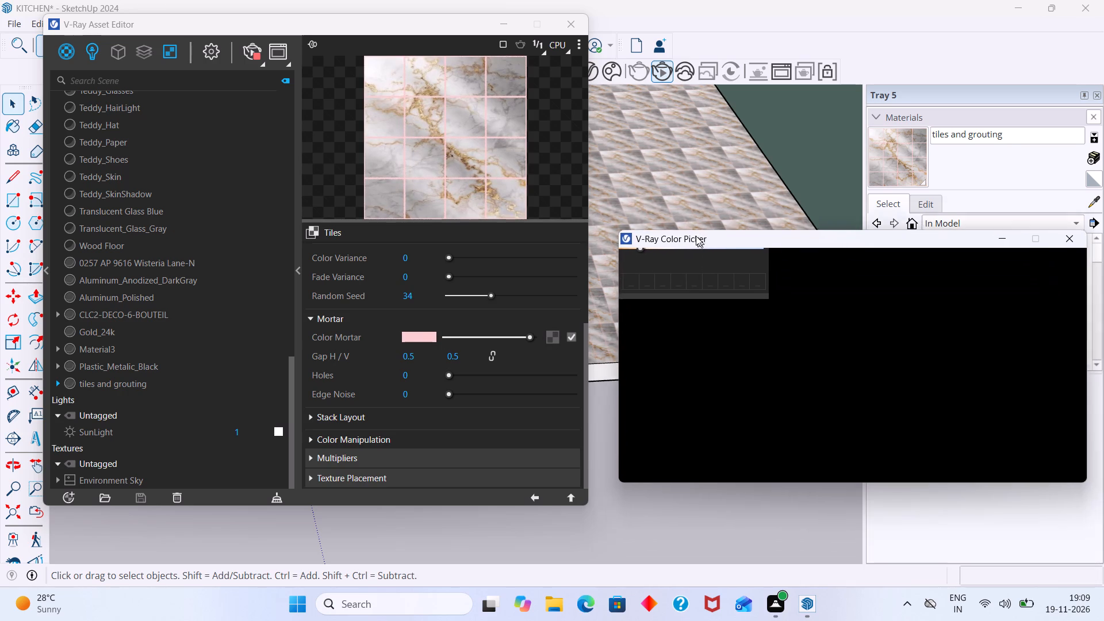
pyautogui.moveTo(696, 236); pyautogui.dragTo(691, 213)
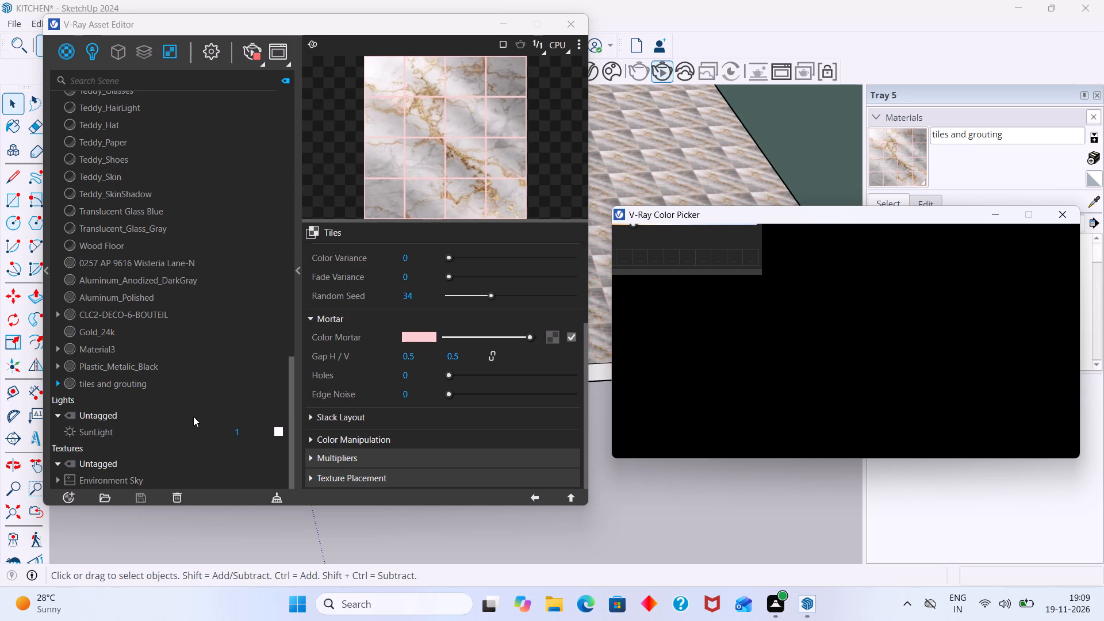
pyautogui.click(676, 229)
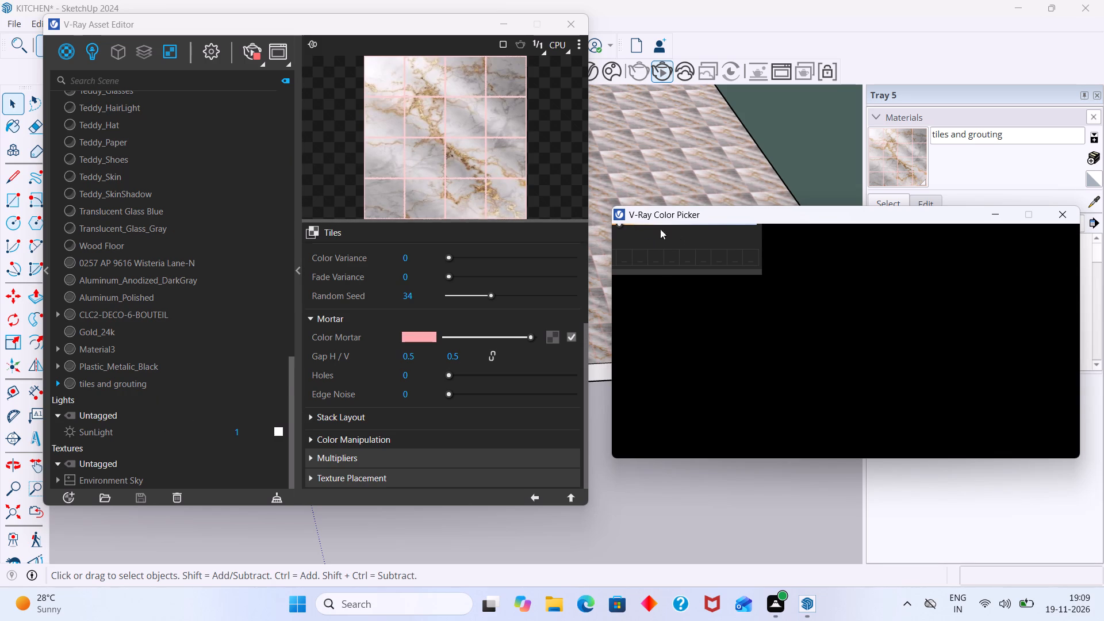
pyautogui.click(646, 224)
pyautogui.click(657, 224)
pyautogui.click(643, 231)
# Darken Color Mortar through brownish reds and black, settling on a near-black brown.
pyautogui.moveTo(672, 241); pyautogui.dragTo(678, 331, button='middle')
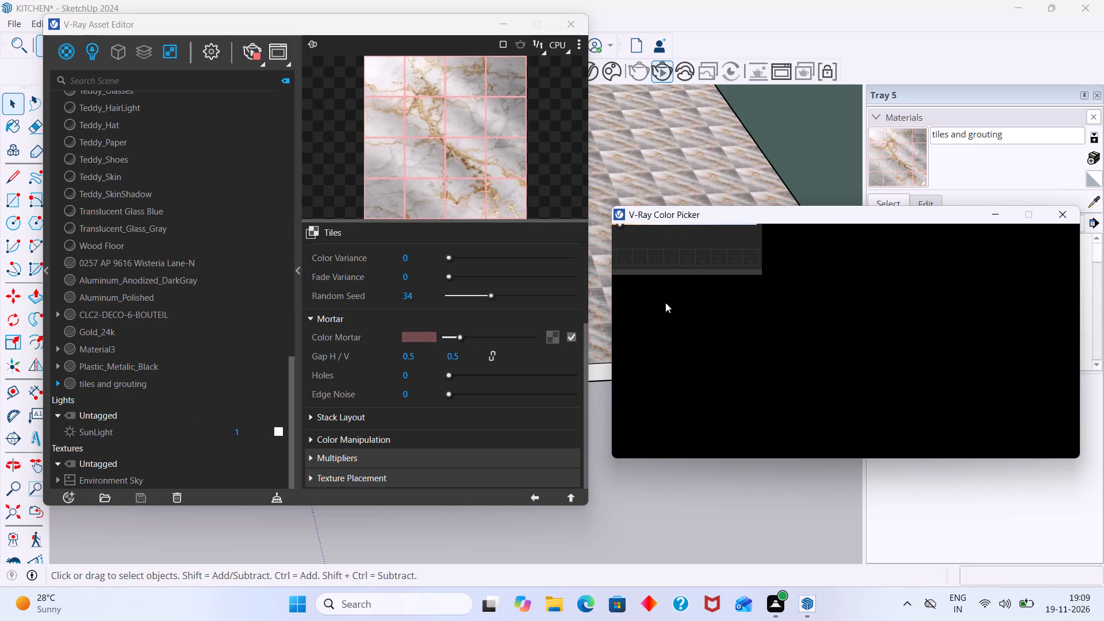
pyautogui.moveTo(671, 262); pyautogui.dragTo(708, 301, button='middle')
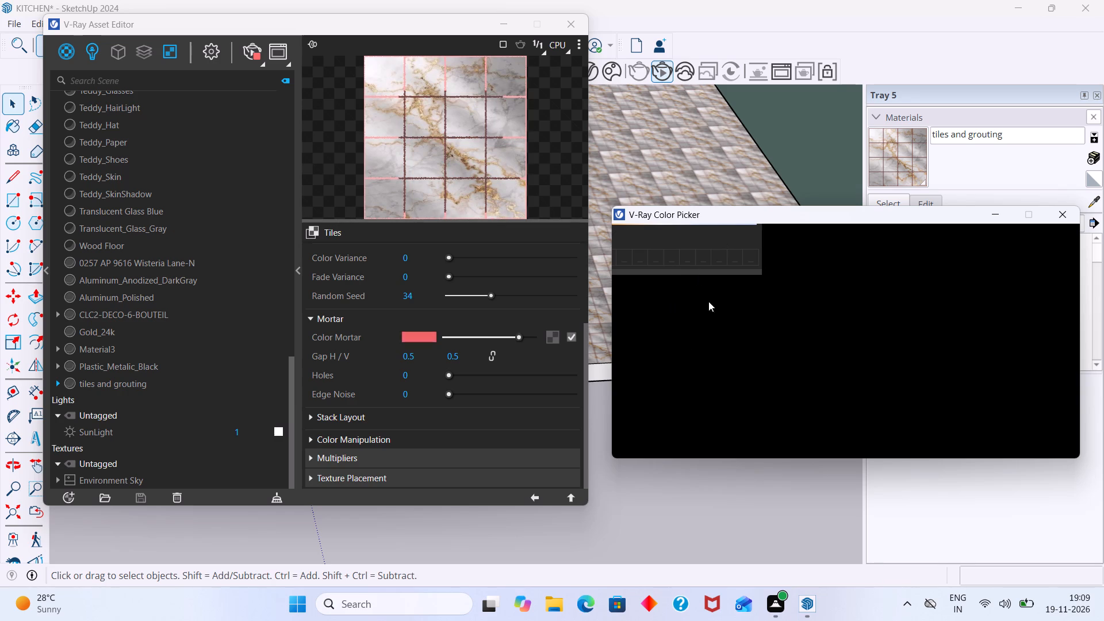
pyautogui.moveTo(708, 301); pyautogui.dragTo(665, 385, button='middle')
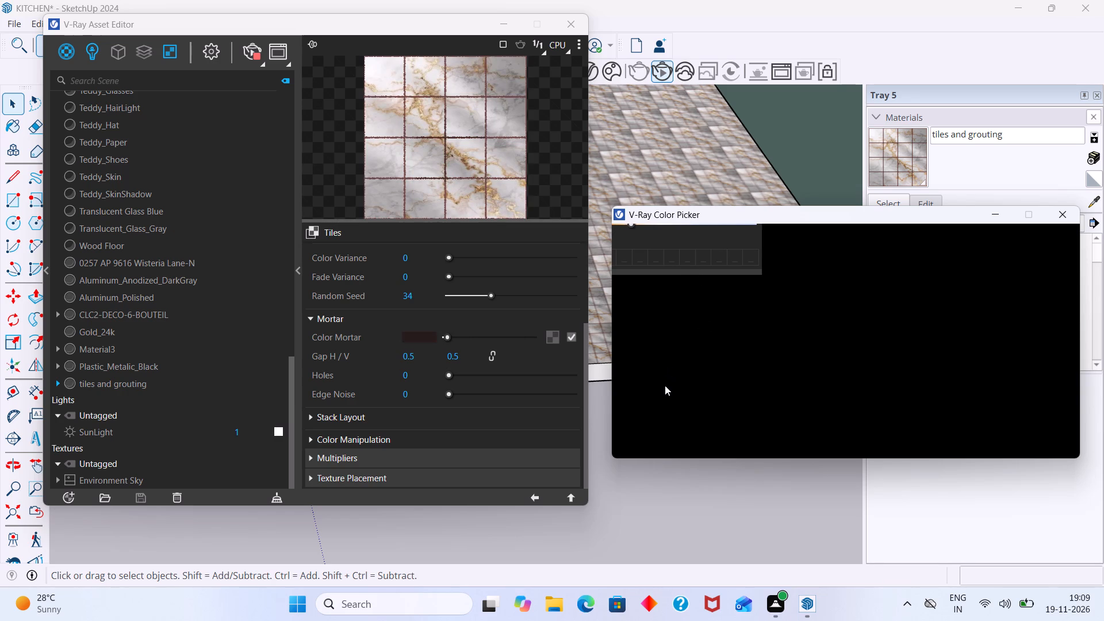
pyautogui.moveTo(665, 385); pyautogui.dragTo(663, 408, button='middle')
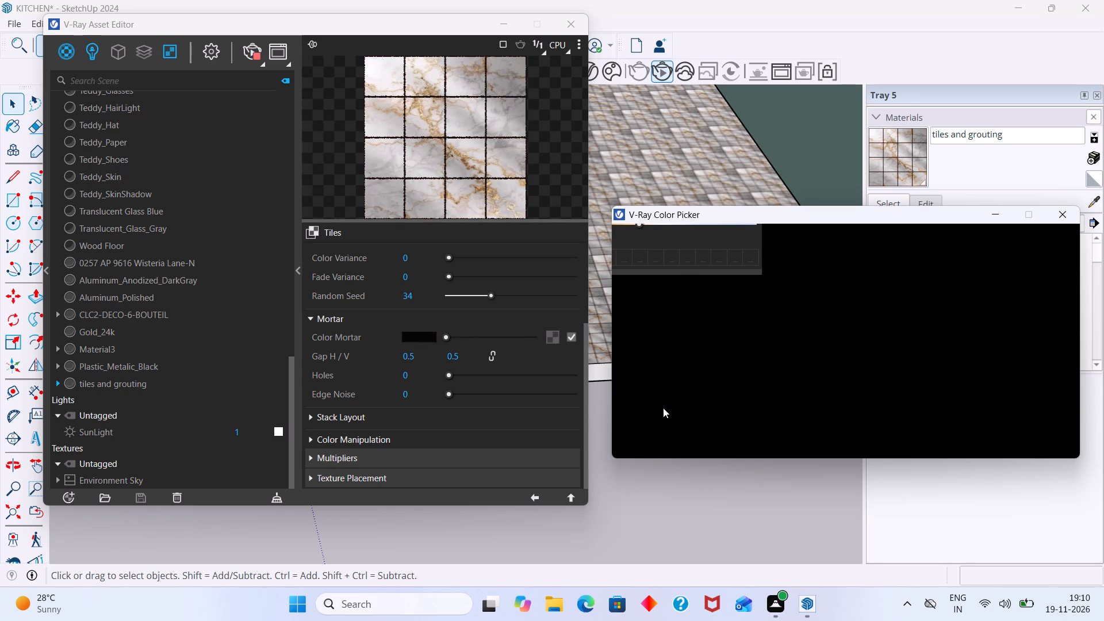
pyautogui.moveTo(663, 408); pyautogui.dragTo(667, 394, button='middle')
pyautogui.moveTo(667, 394); pyautogui.dragTo(683, 367, button='middle')
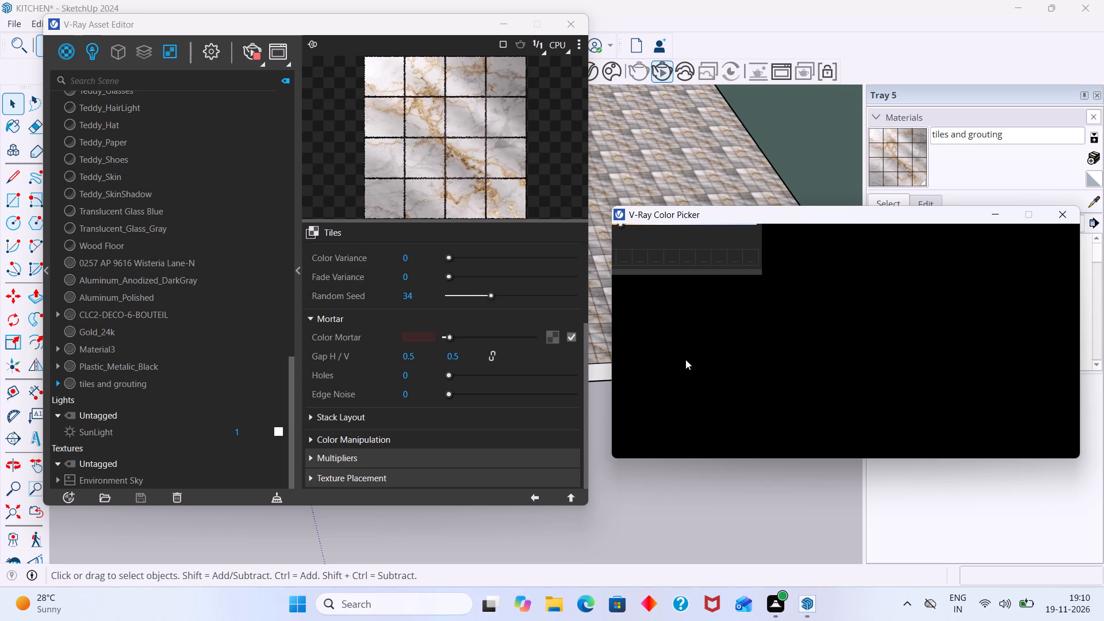
pyautogui.moveTo(655, 286); pyautogui.dragTo(670, 330, button='middle')
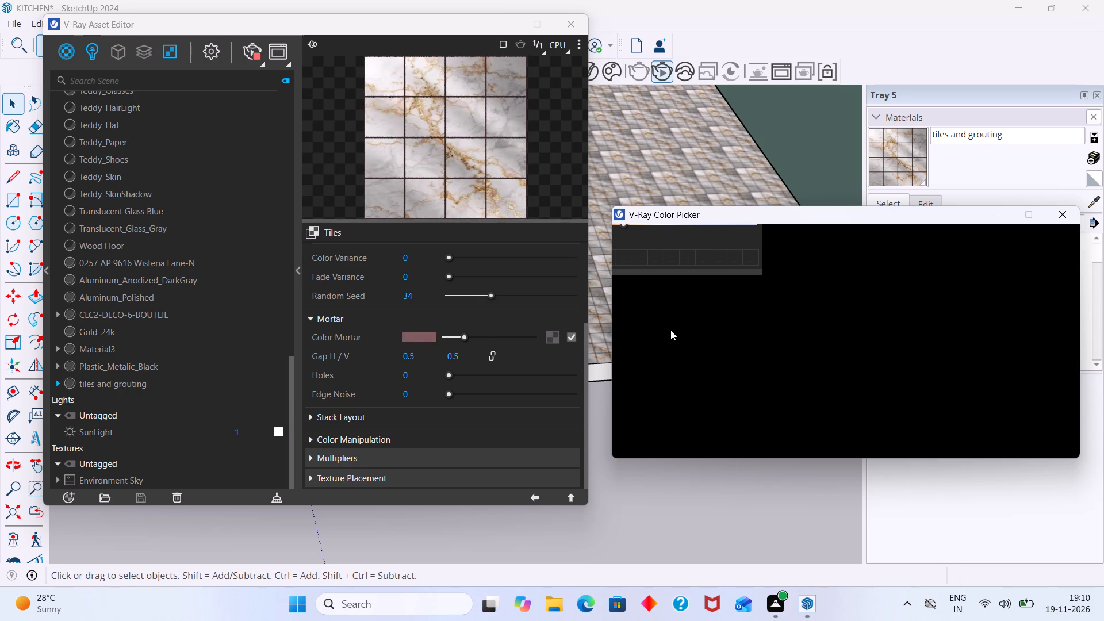
pyautogui.moveTo(670, 330); pyautogui.dragTo(669, 395, button='middle')
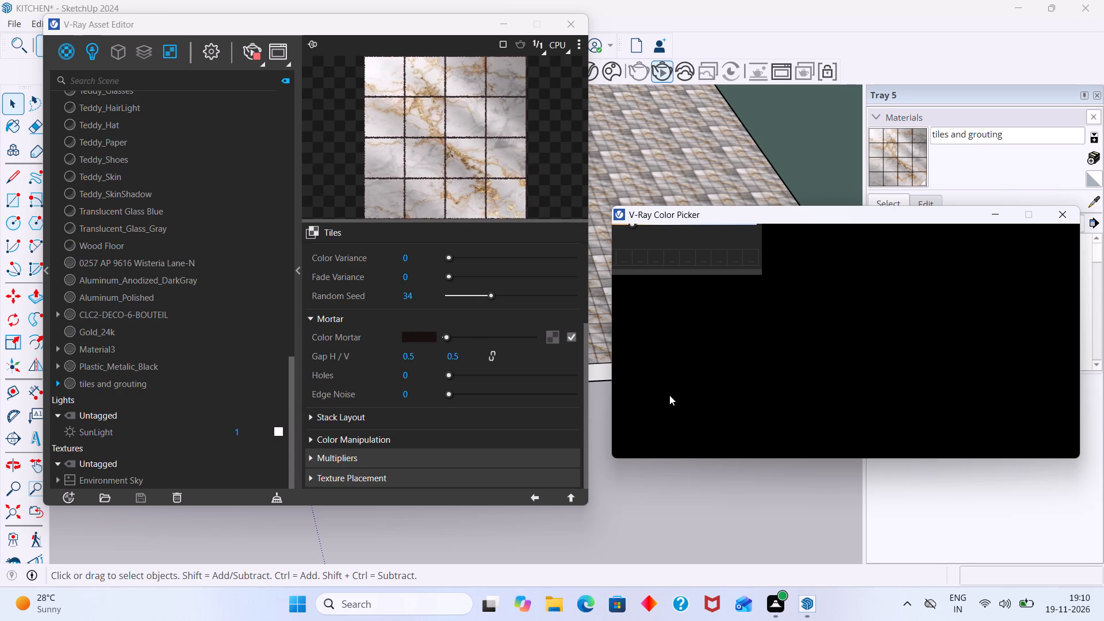
pyautogui.moveTo(669, 395); pyautogui.dragTo(670, 397, button='middle')
pyautogui.scroll(1, 670, 397)
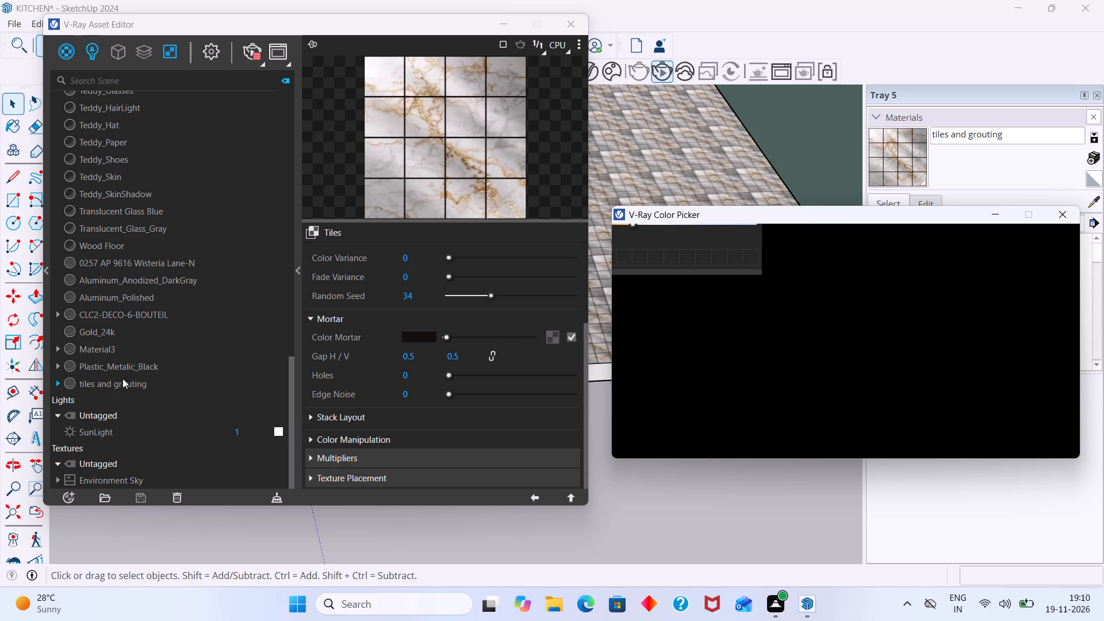
# Apply the tiles and grouting material to the current selection.
pyautogui.rightClick(137, 382)
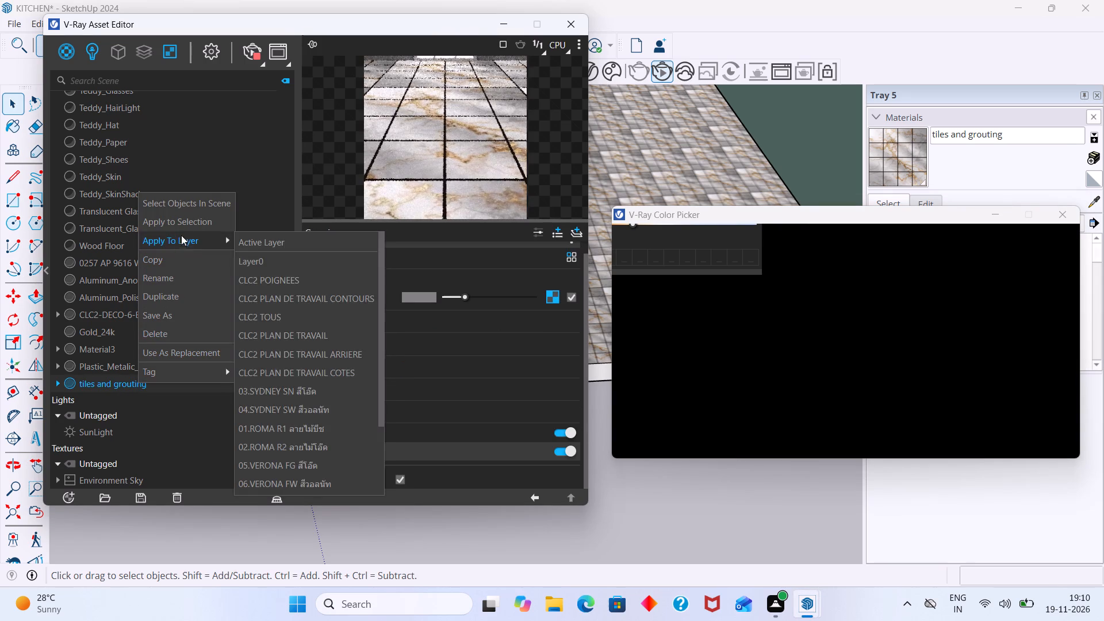
pyautogui.click(181, 226)
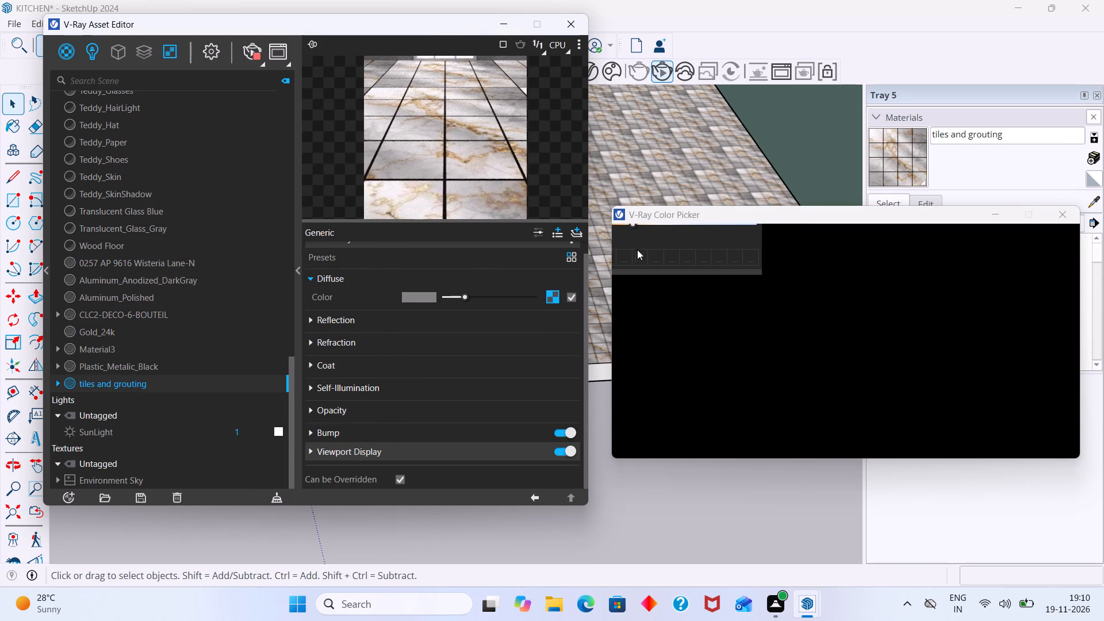
# Move the V-Ray Color Picker clear of the model and examine the floor's tiles and dark grout lines close up and from different angles.
pyautogui.scroll(1, 454, 209)
pyautogui.moveTo(769, 210); pyautogui.dragTo(768, 232, button='middle')
pyautogui.moveTo(773, 209); pyautogui.dragTo(753, 357)
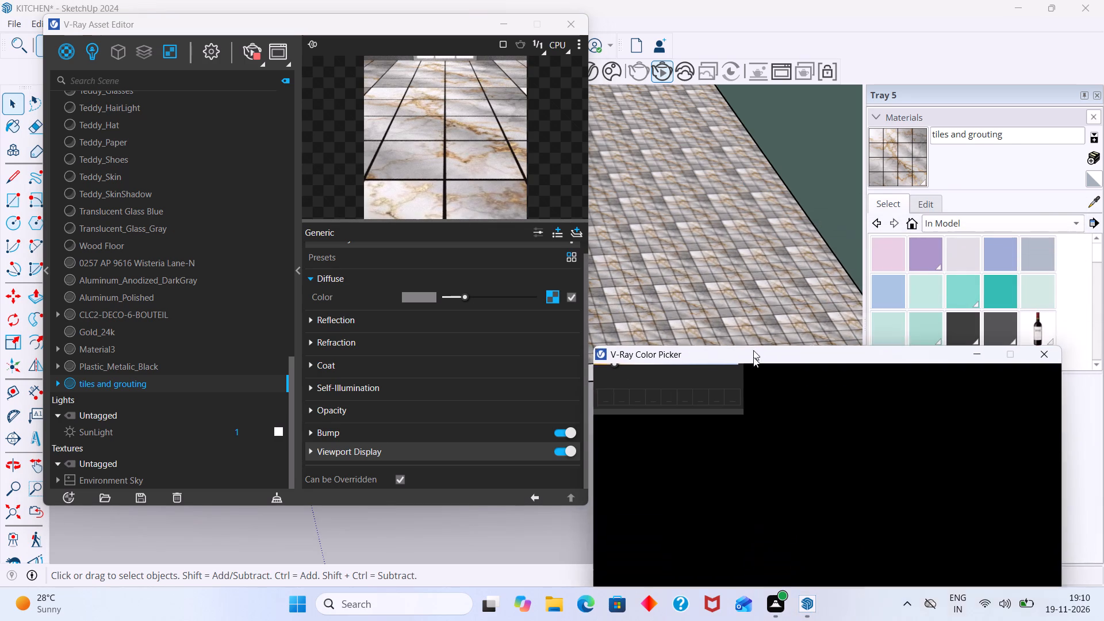
pyautogui.moveTo(753, 357); pyautogui.dragTo(756, 396)
pyautogui.scroll(8, 620, 308)
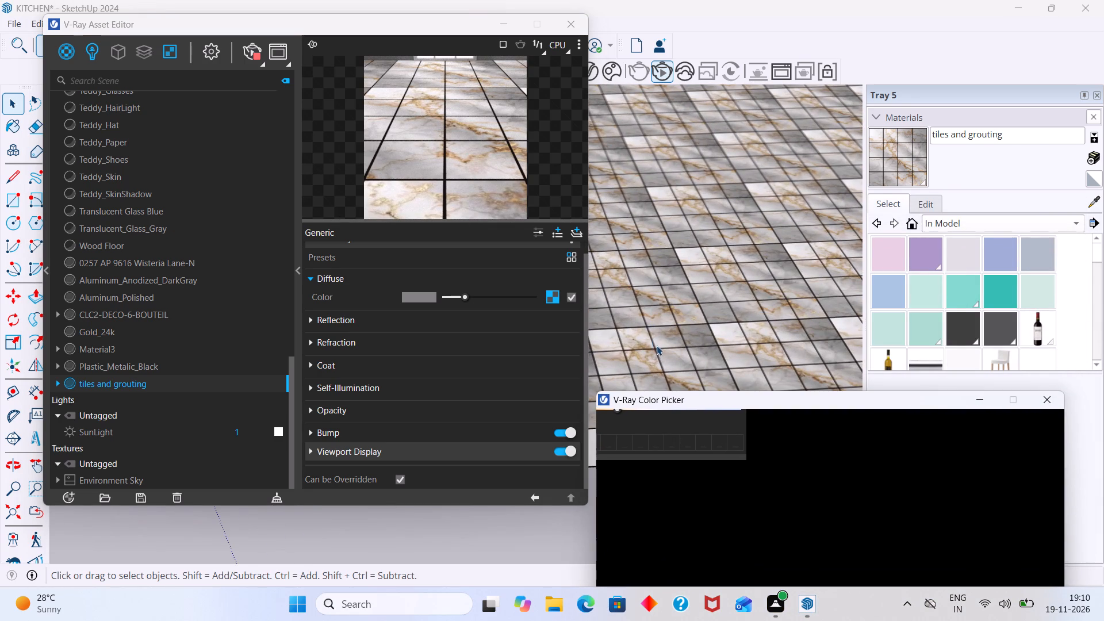
pyautogui.keyDown('shift'); pyautogui.moveTo(653, 342); pyautogui.dragTo(702, 269, button='middle'); pyautogui.keyUp('shift')
pyautogui.scroll(2, 683, 297)
pyautogui.scroll(-5, 674, 315)
pyautogui.moveTo(680, 304); pyautogui.dragTo(729, 251, button='middle')
pyautogui.scroll(-6, 708, 260)
pyautogui.moveTo(679, 278); pyautogui.dragTo(773, 275, button='middle')
pyautogui.scroll(4, 696, 236)
pyautogui.moveTo(675, 213); pyautogui.dragTo(737, 254, button='middle')
pyautogui.keyDown('shift'); pyautogui.scroll(3, 741, 255); pyautogui.keyUp('shift')
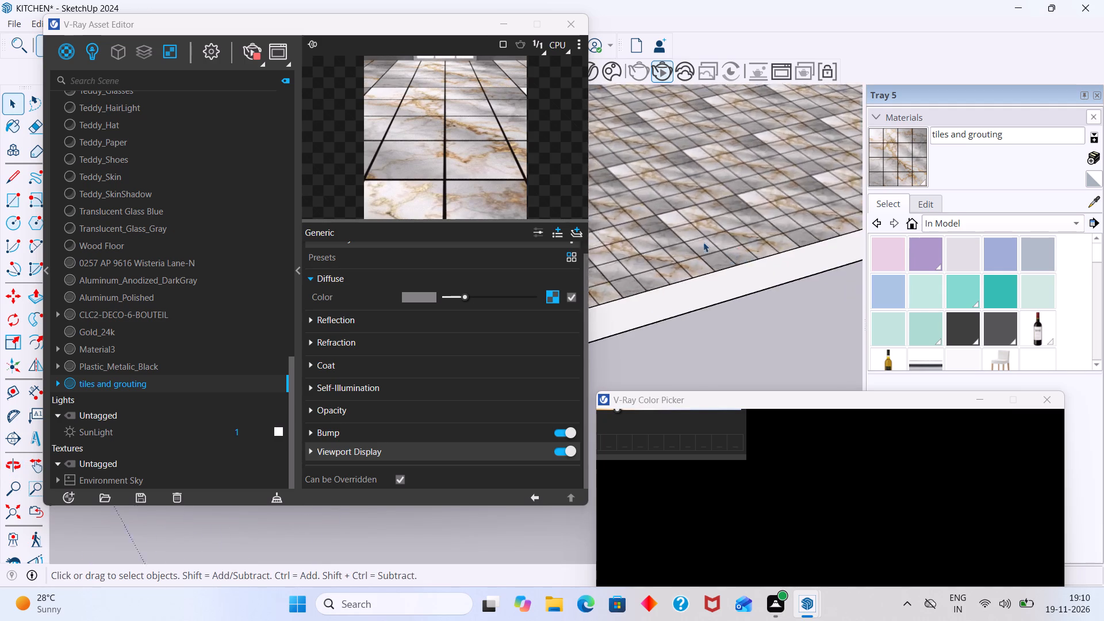
pyautogui.keyDown('shift'); pyautogui.scroll(20, 703, 242); pyautogui.keyUp('shift')
pyautogui.keyDown('shift'); pyautogui.scroll(5, 703, 242); pyautogui.keyUp('shift')
pyautogui.scroll(-4, 743, 256)
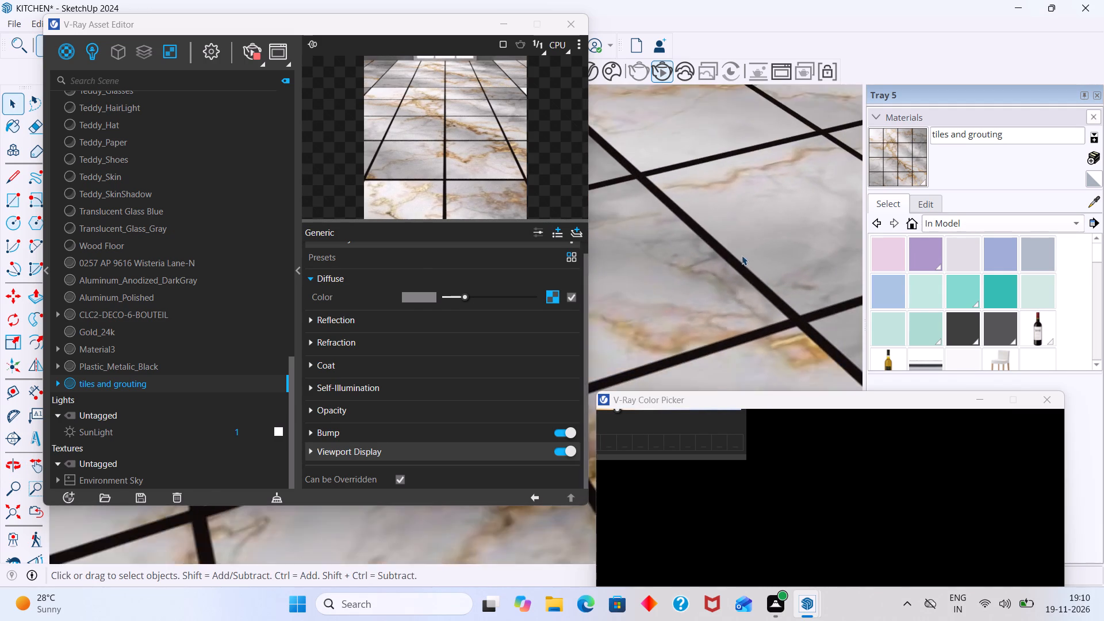
pyautogui.scroll(-7, 742, 255)
pyautogui.scroll(-3, 568, 292)
pyautogui.scroll(-3, 466, 325)
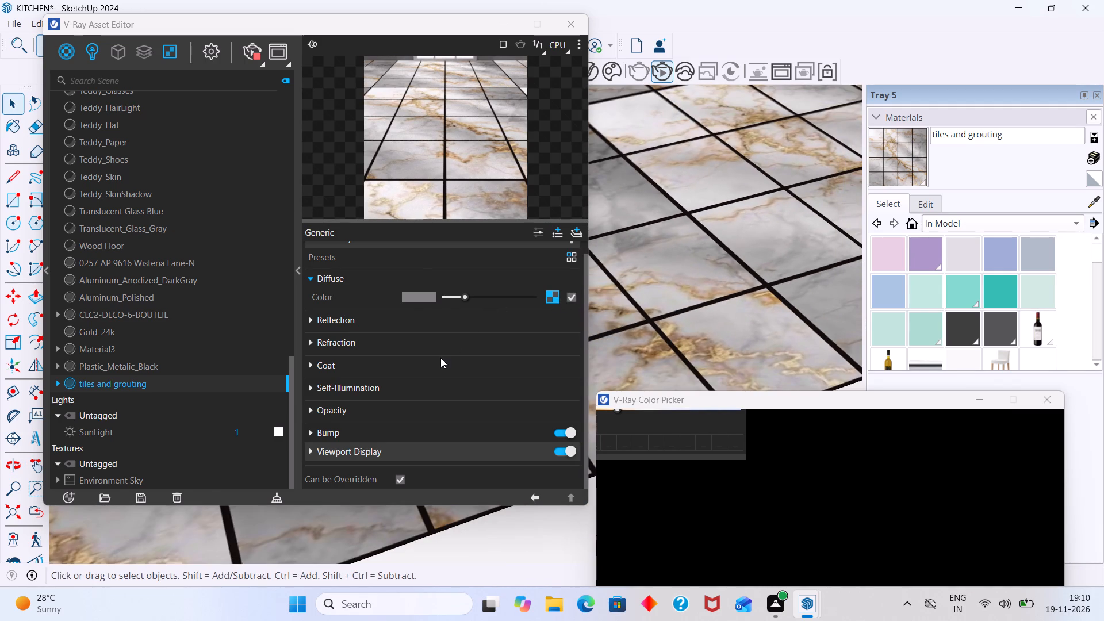
# Set the tiles texture's mortar Gap H / V to 0.2 and 0.2.
pyautogui.scroll(2, 419, 279)
pyautogui.click(554, 304)
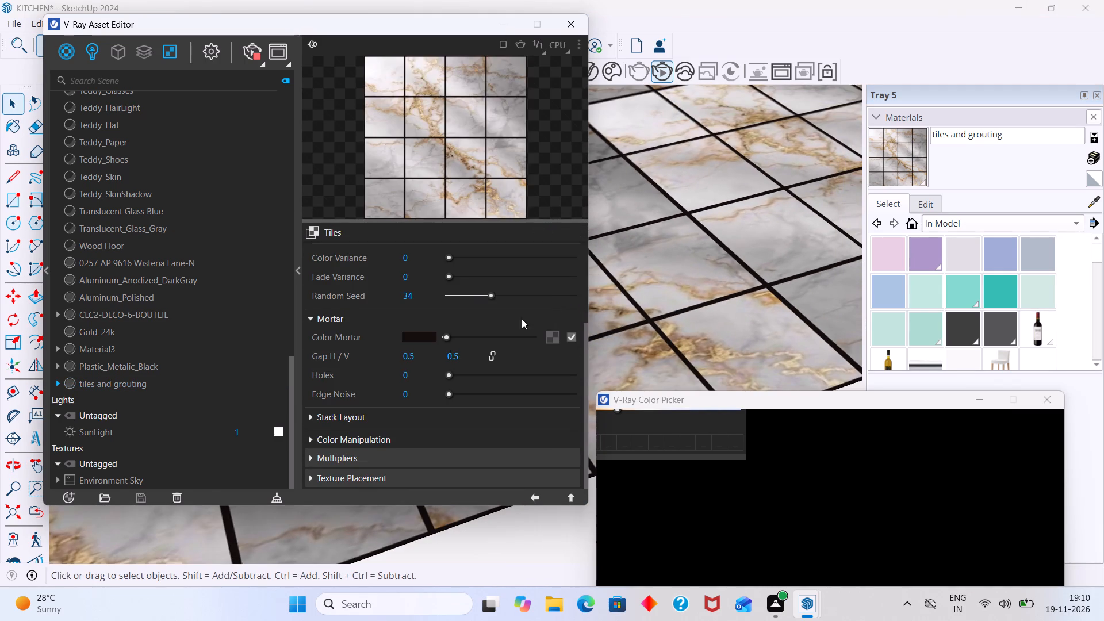
pyautogui.scroll(-2, 421, 351)
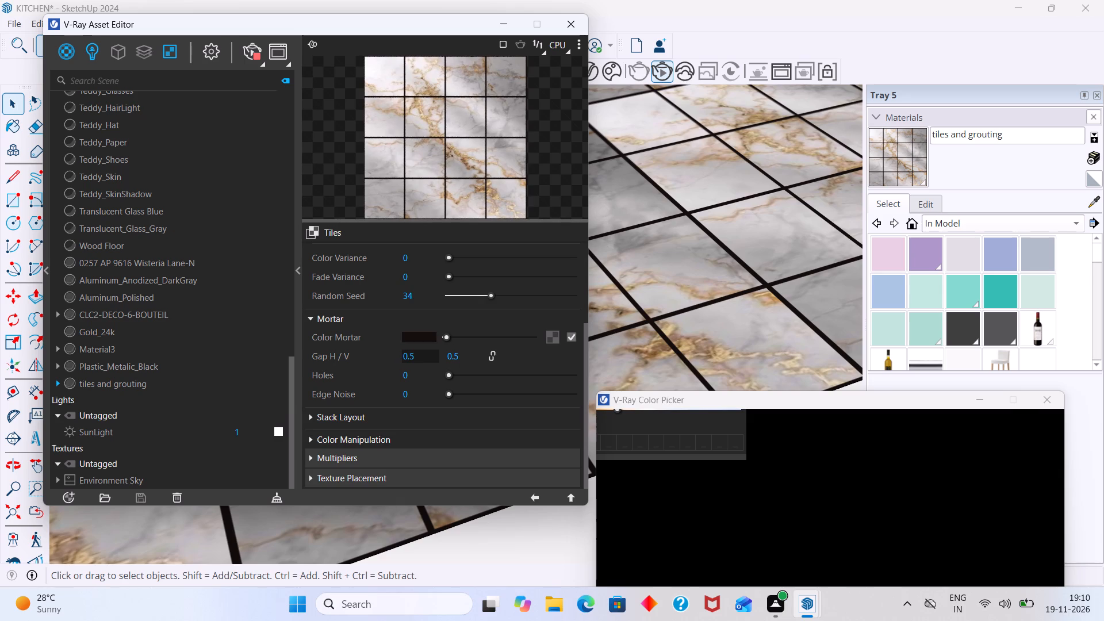
pyautogui.scroll(3, 407, 295)
pyautogui.scroll(-5, 414, 321)
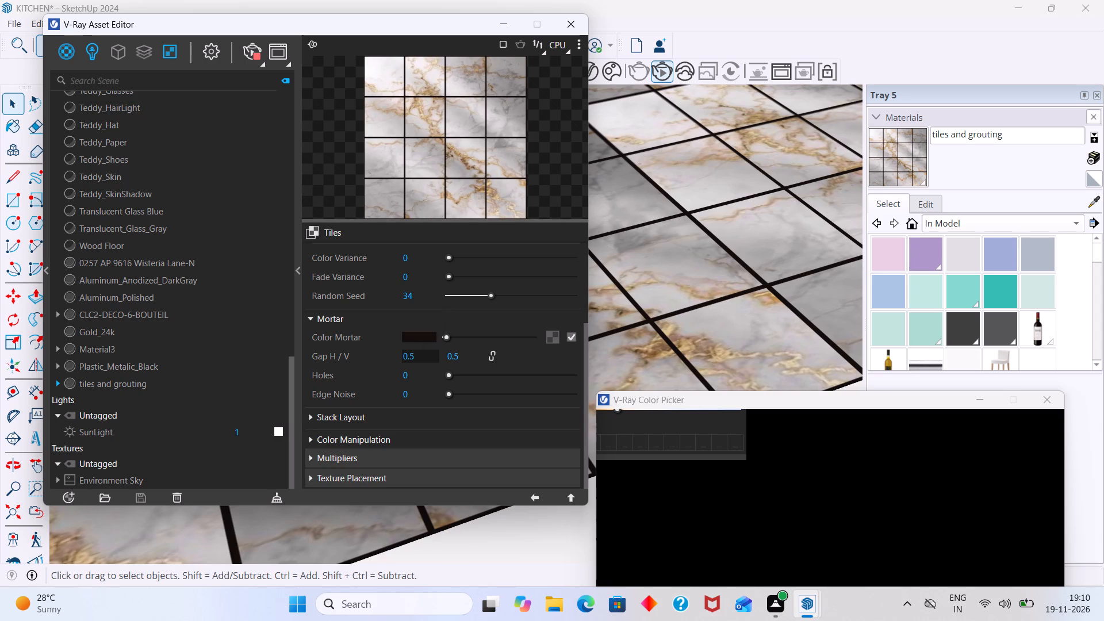
pyautogui.click(417, 358)
pyautogui.press('BackSpace')
pyautogui.press('2')
pyautogui.click(467, 359)
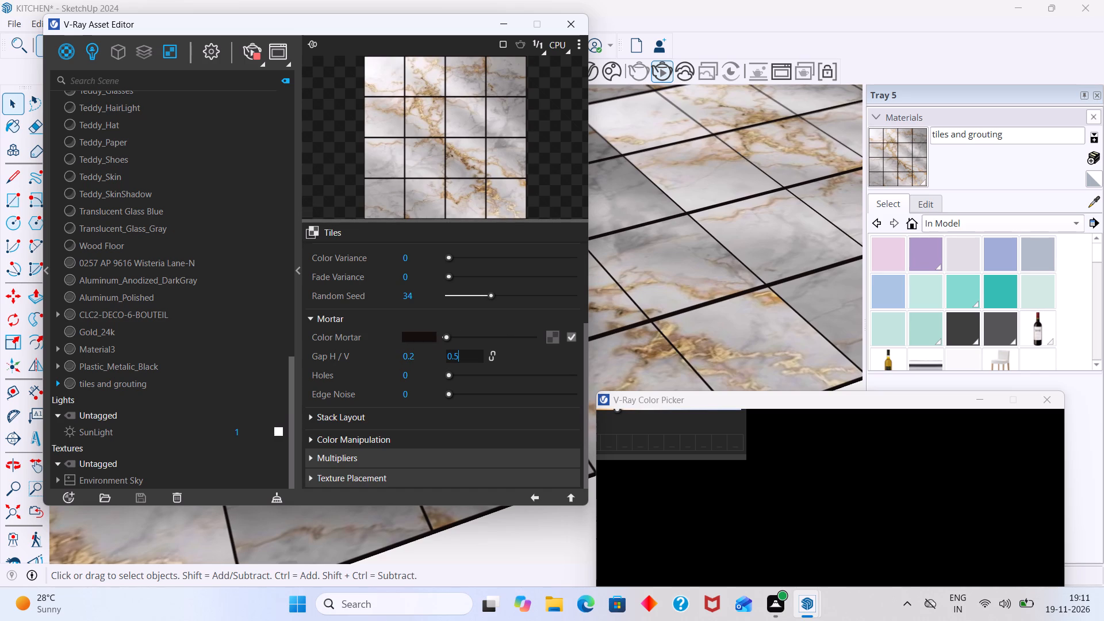
pyautogui.press('BackSpace')
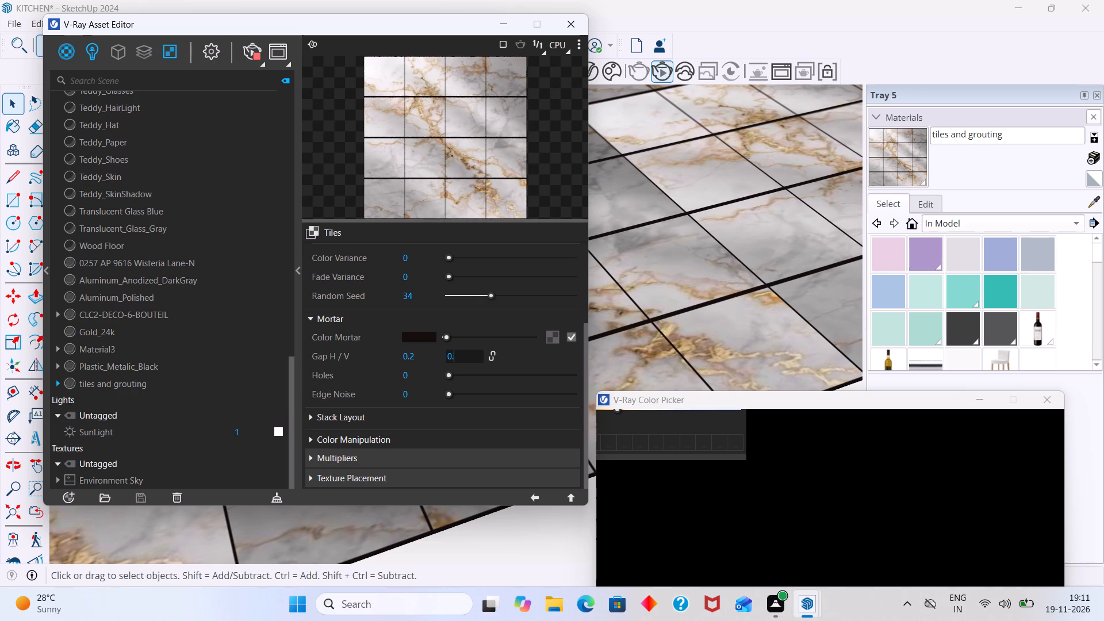
pyautogui.press('2')
pyautogui.press('Return')
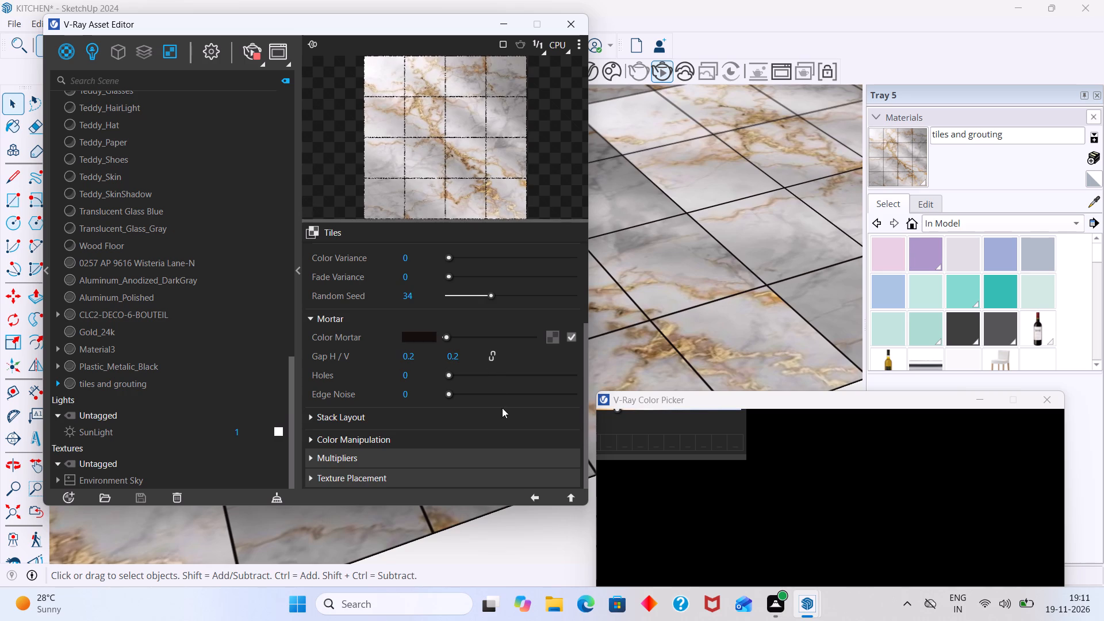
# Select the floor slab and examine its grout lines close up.
pyautogui.click(660, 348)
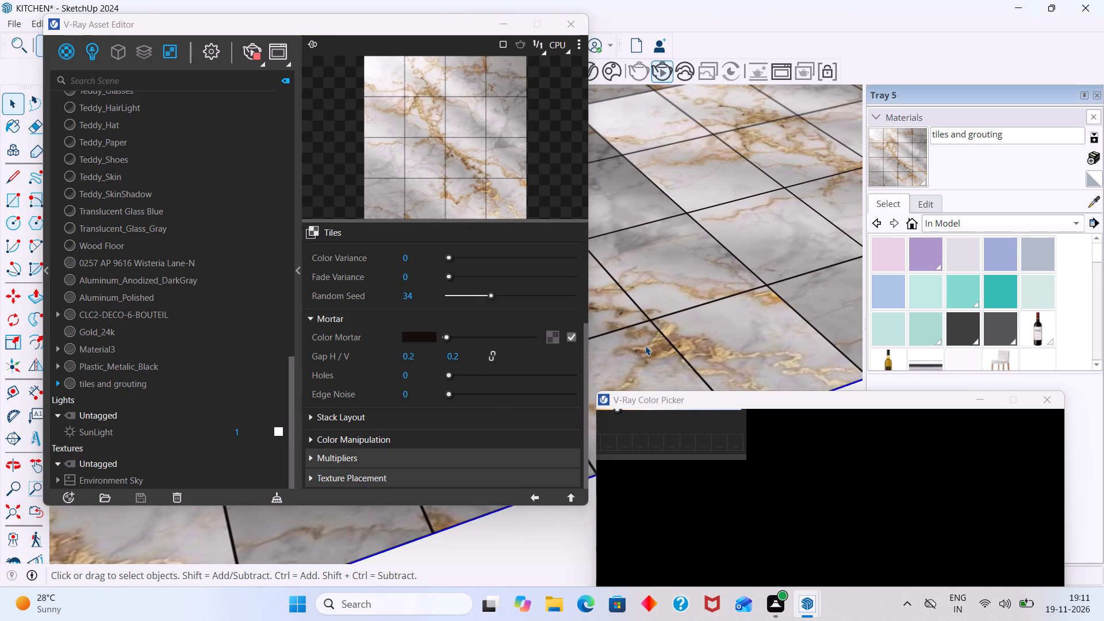
pyautogui.scroll(19, 720, 270)
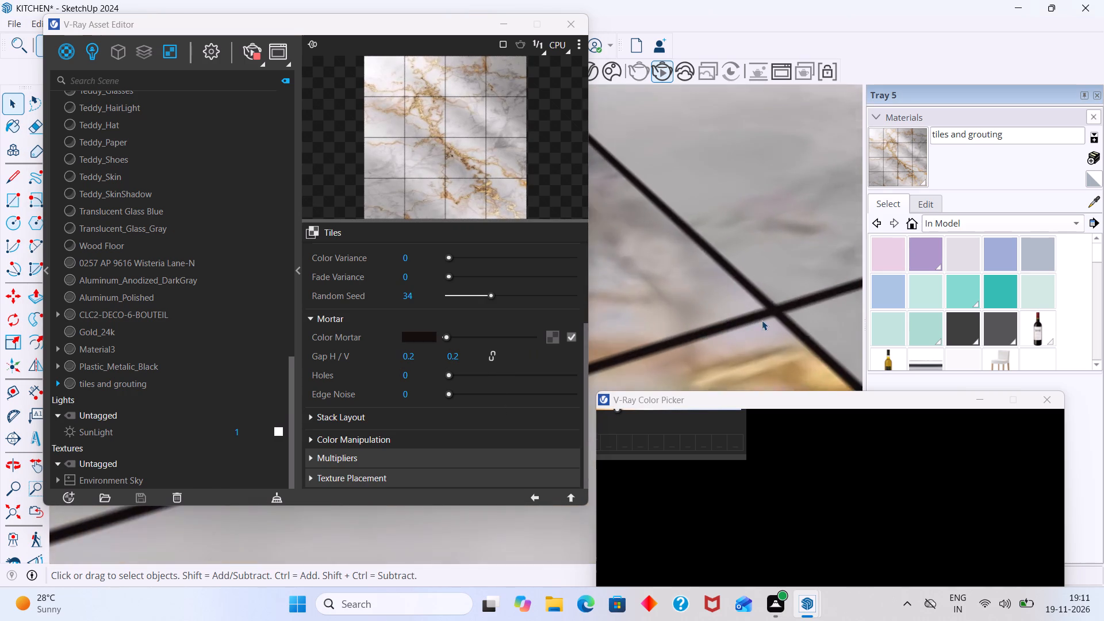
pyautogui.scroll(7, 762, 320)
pyautogui.scroll(-20, 776, 263)
pyautogui.scroll(-2, 776, 263)
pyautogui.scroll(-3, 659, 243)
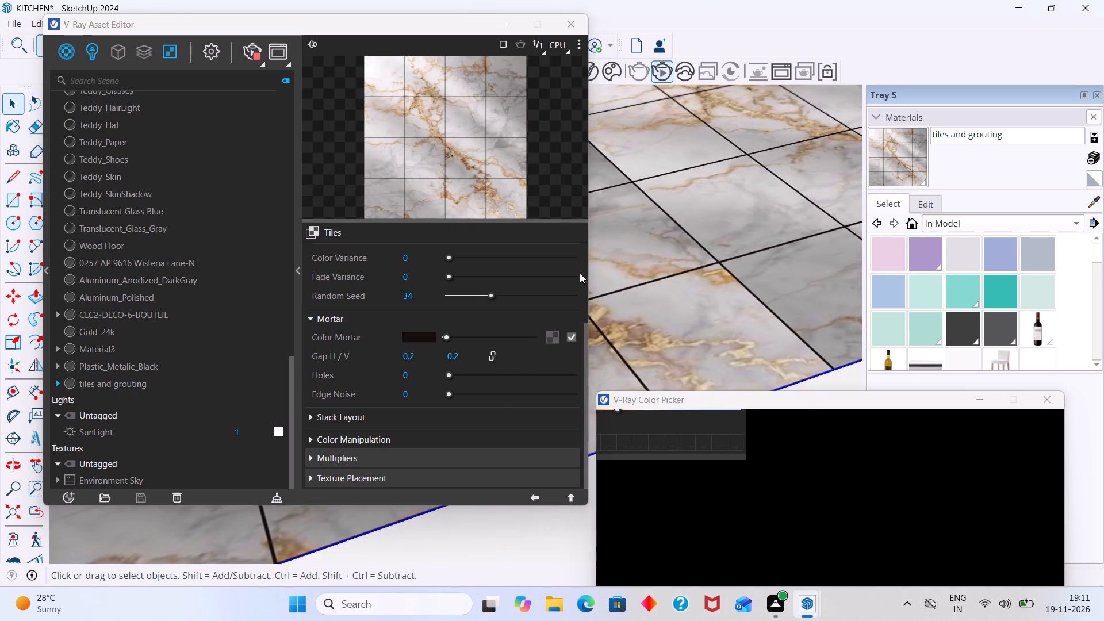
pyautogui.scroll(-3, 580, 273)
# Close the V-Ray Color Picker.
pyautogui.moveTo(475, 26); pyautogui.dragTo(463, 17, button='middle')
pyautogui.scroll(2, 457, 151)
pyautogui.scroll(-3, 457, 152)
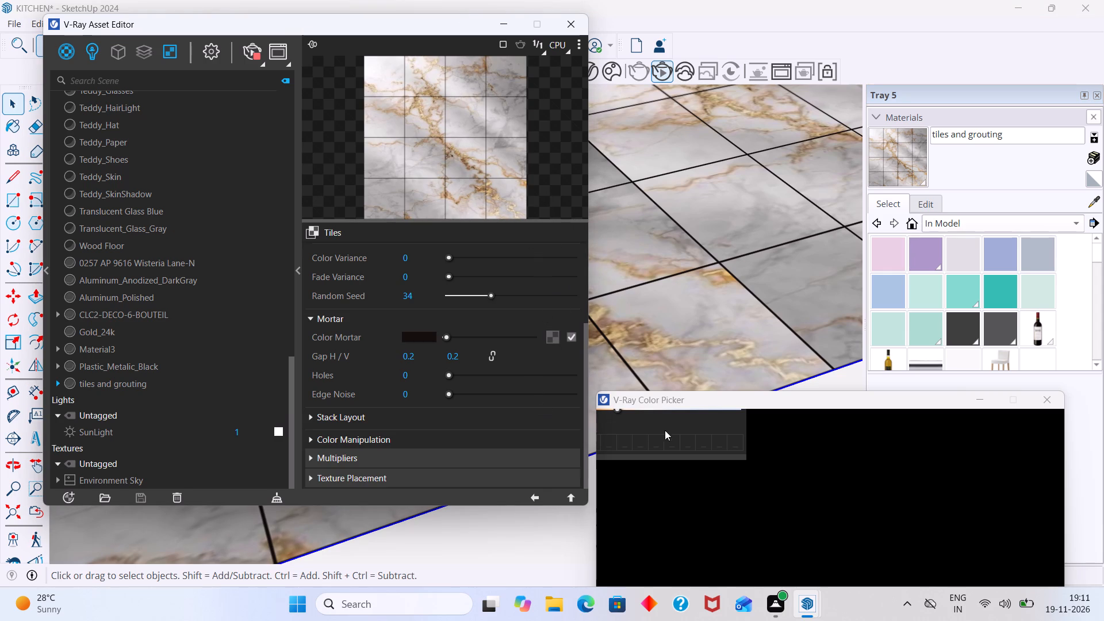
pyautogui.moveTo(692, 407); pyautogui.dragTo(688, 434, button='middle')
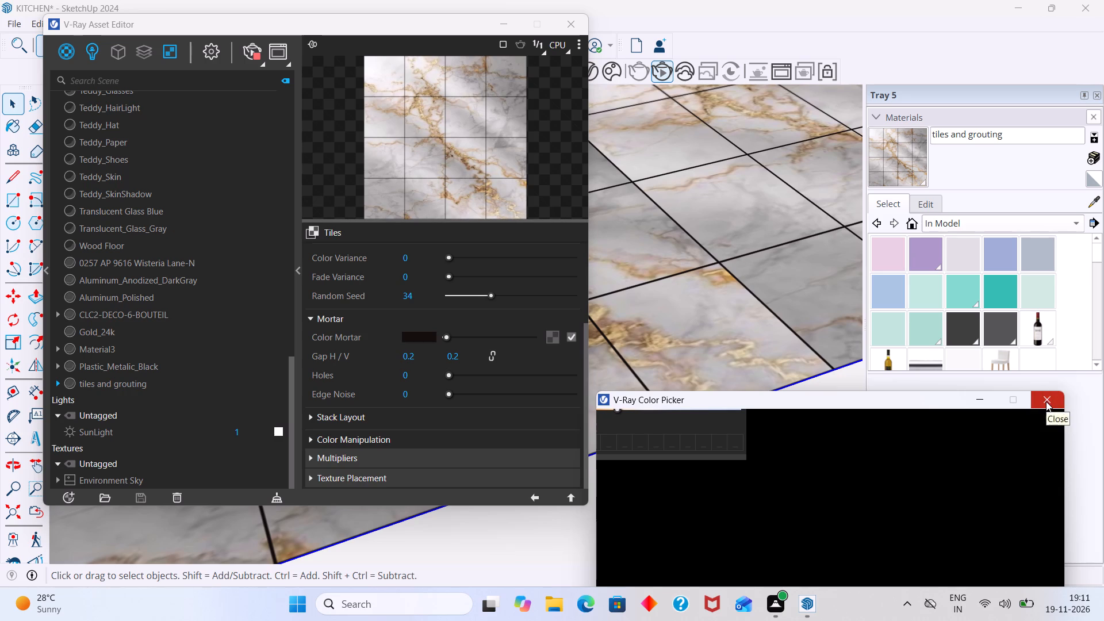
pyautogui.click(1046, 401)
pyautogui.scroll(1, 457, 174)
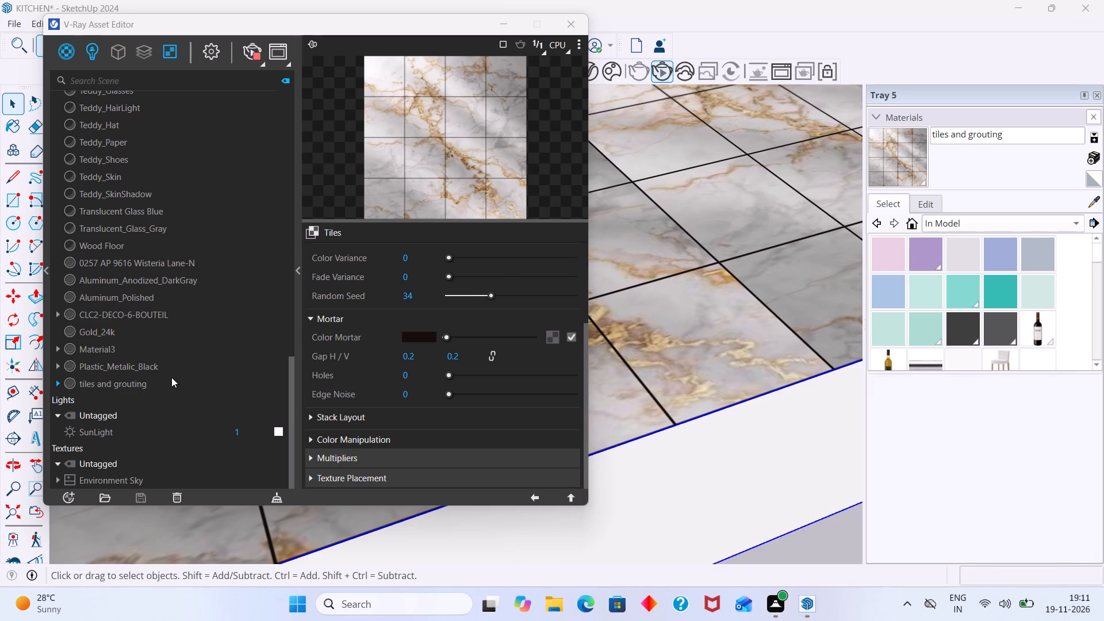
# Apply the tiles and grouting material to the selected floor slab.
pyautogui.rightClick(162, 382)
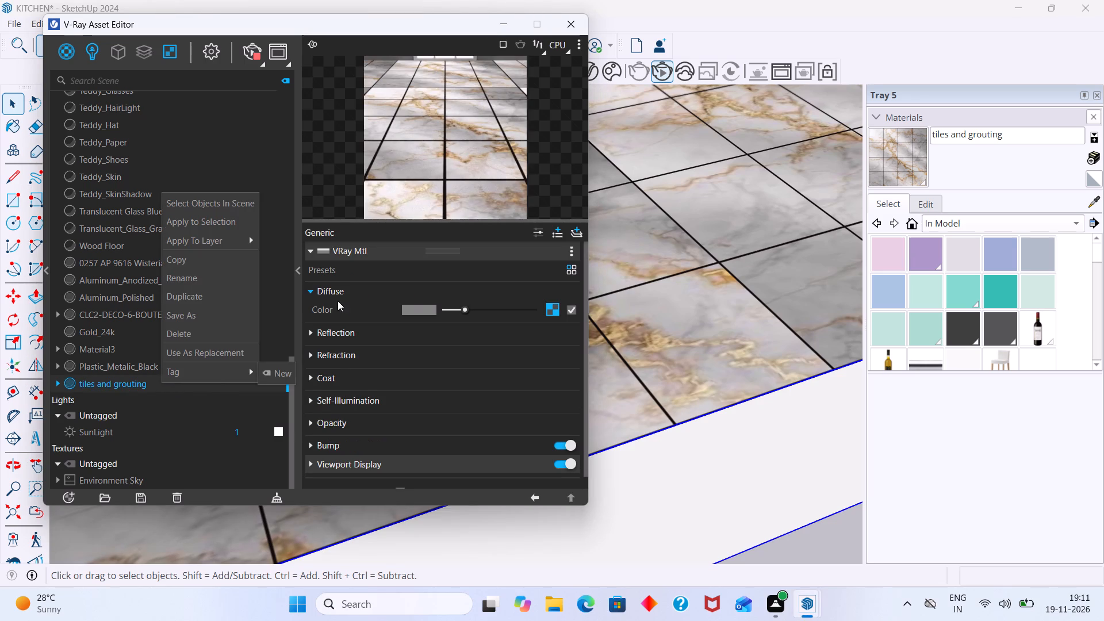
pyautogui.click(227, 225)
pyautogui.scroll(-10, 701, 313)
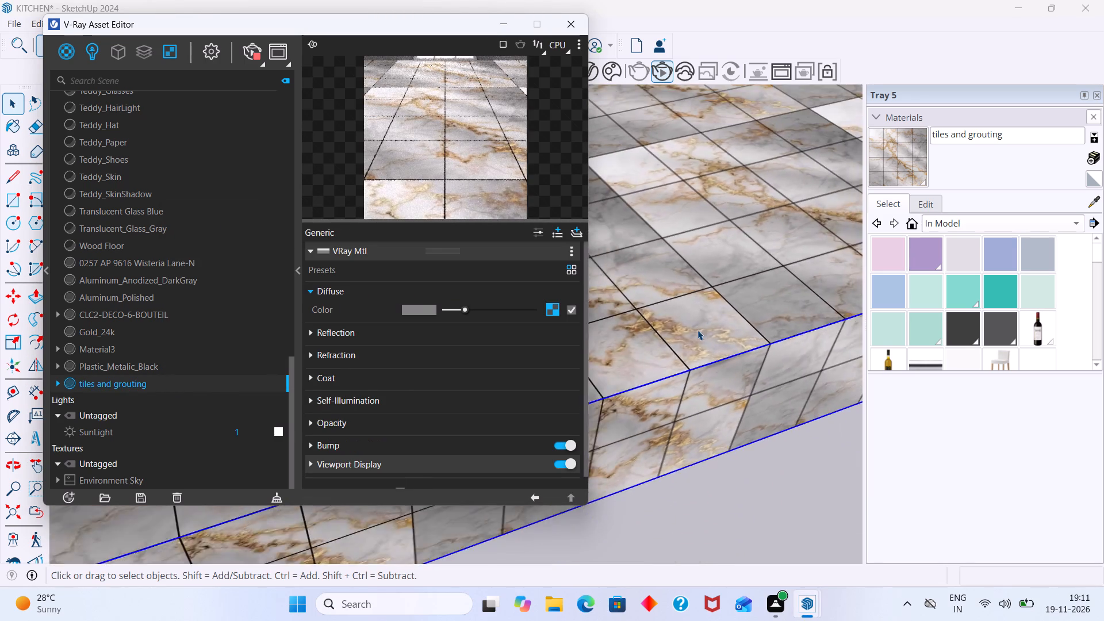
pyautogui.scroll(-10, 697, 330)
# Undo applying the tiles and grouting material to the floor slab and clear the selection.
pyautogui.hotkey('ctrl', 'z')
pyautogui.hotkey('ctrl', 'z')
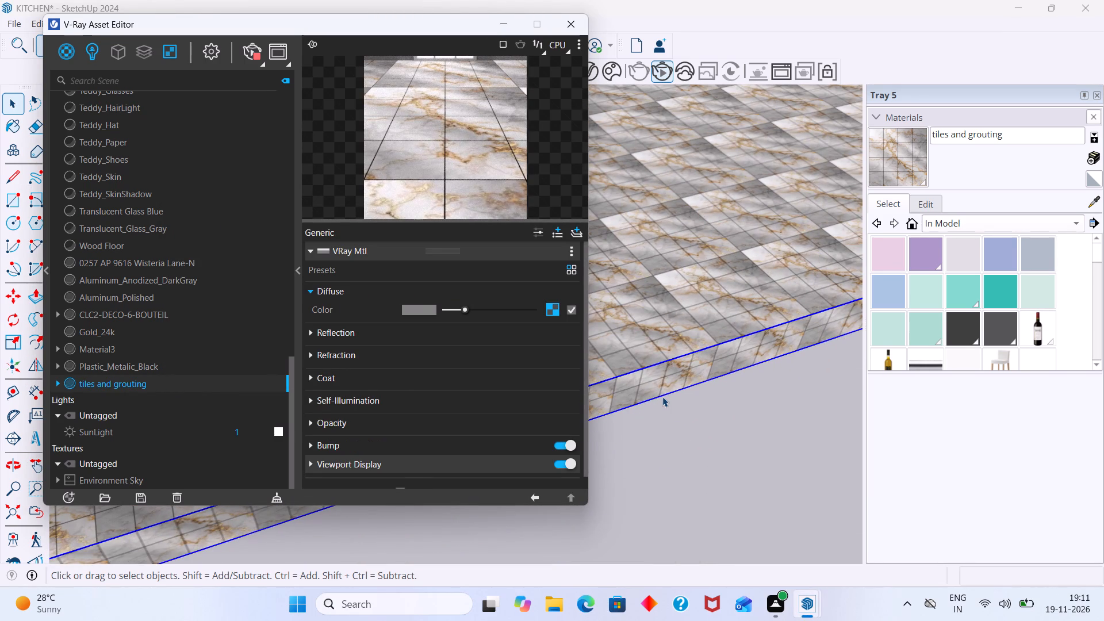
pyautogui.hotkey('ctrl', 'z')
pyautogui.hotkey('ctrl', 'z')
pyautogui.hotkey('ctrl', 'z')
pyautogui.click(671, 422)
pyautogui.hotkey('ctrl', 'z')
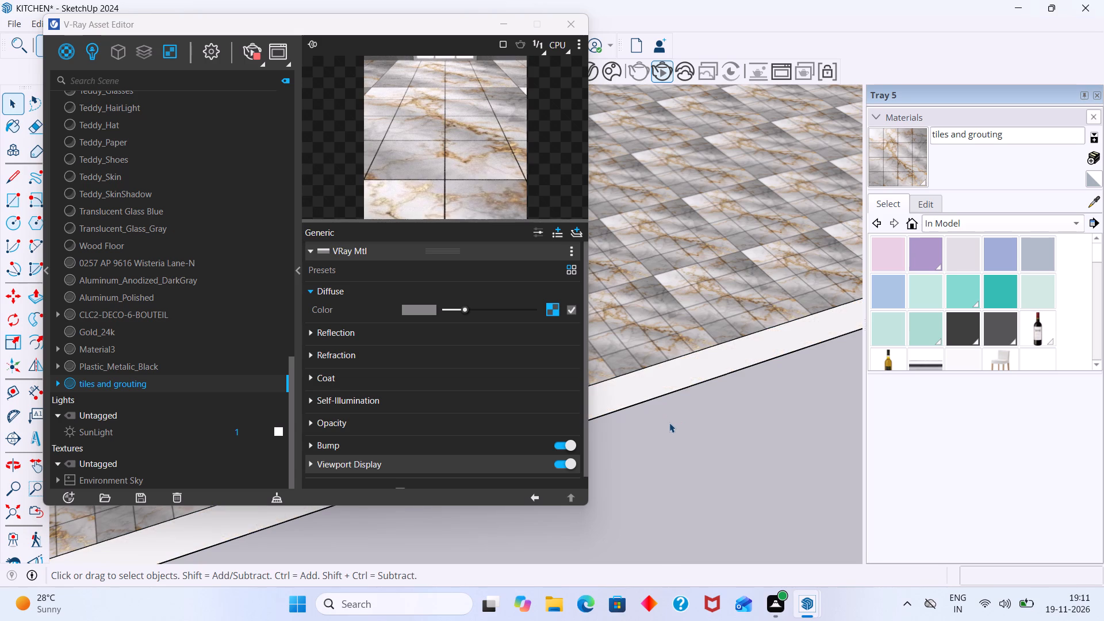
# Examine the floor's marble tiles and grout lines close up, from afar and from different angles.
pyautogui.scroll(-14, 672, 421)
pyautogui.moveTo(687, 465); pyautogui.dragTo(700, 394, button='middle')
pyautogui.scroll(5, 658, 346)
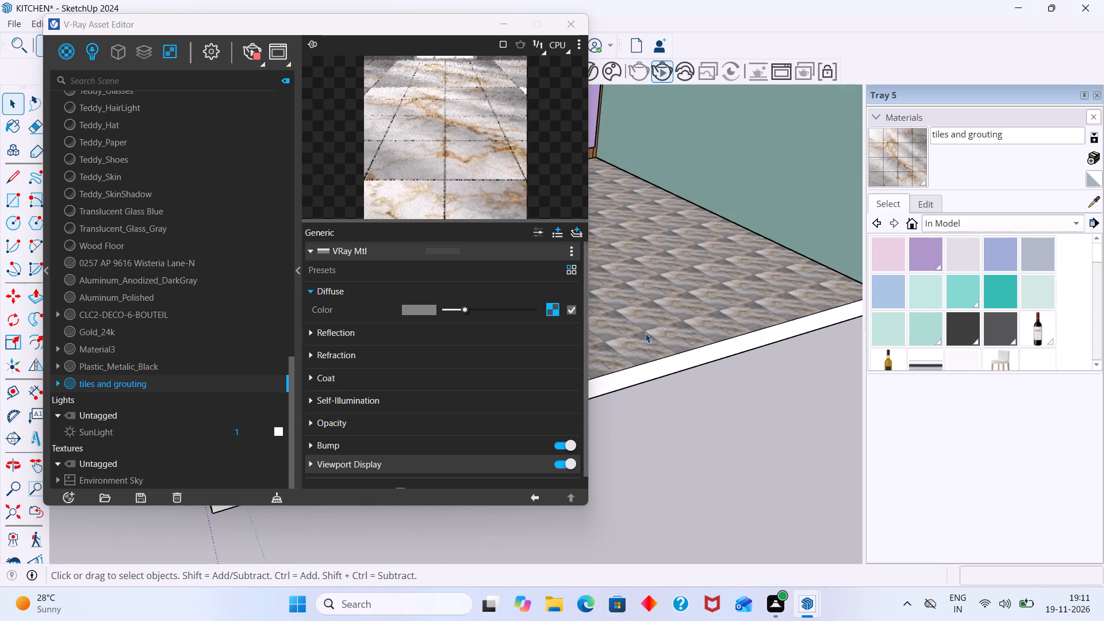
pyautogui.scroll(10, 645, 333)
pyautogui.moveTo(684, 346); pyautogui.dragTo(681, 412, button='middle')
pyautogui.scroll(18, 673, 379)
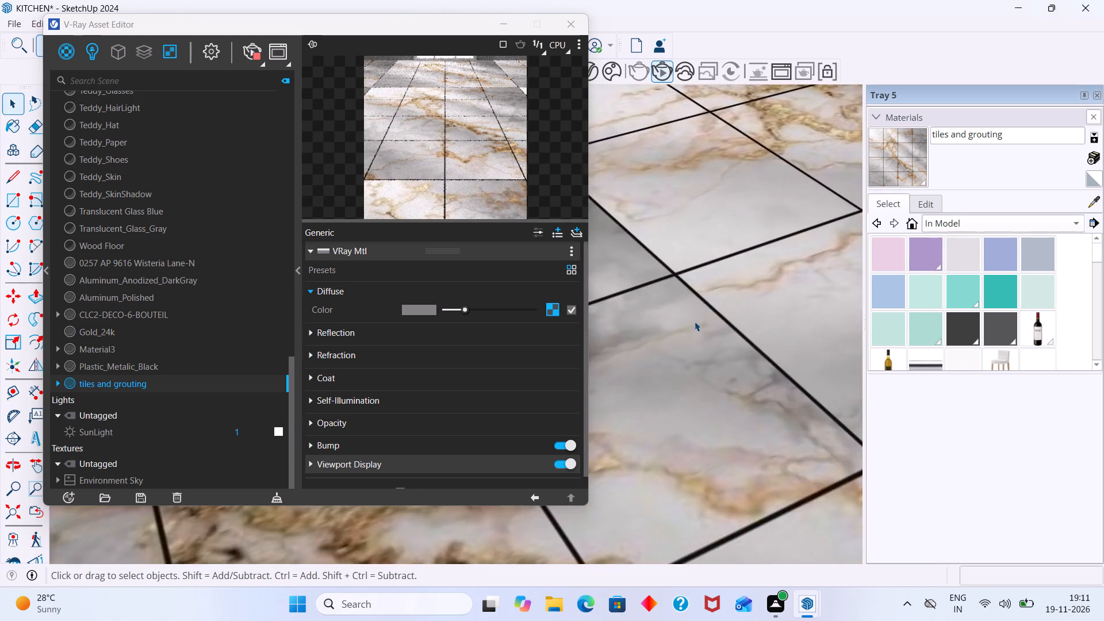
pyautogui.scroll(18, 695, 321)
pyautogui.moveTo(654, 274); pyautogui.dragTo(676, 341, button='middle')
pyautogui.scroll(-4, 646, 263)
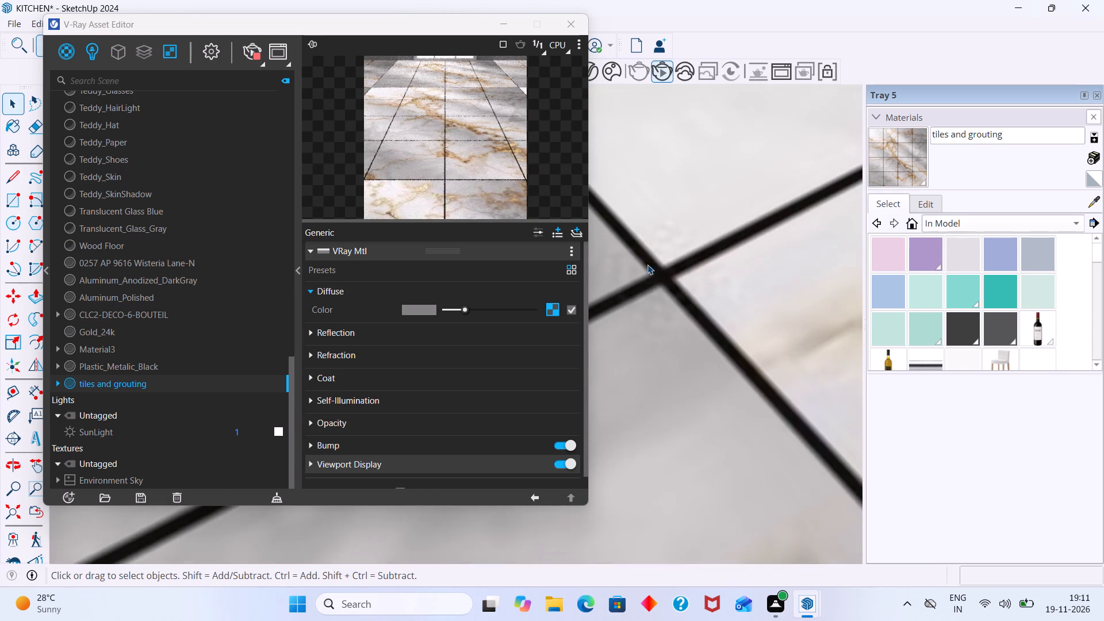
pyautogui.scroll(-20, 647, 264)
pyautogui.scroll(-12, 647, 264)
pyautogui.moveTo(658, 326); pyautogui.dragTo(726, 309, button='middle')
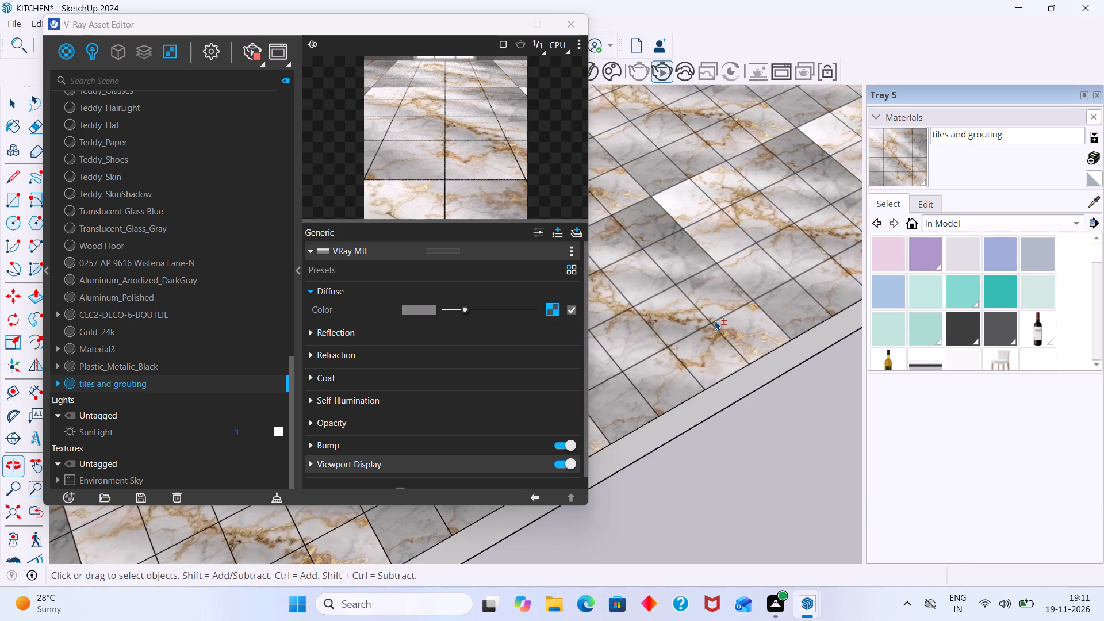
pyautogui.keyDown('shift'); pyautogui.moveTo(702, 366); pyautogui.dragTo(836, 313, button='middle'); pyautogui.keyUp('shift')
pyautogui.scroll(-4, 745, 352)
pyautogui.moveTo(646, 378); pyautogui.dragTo(787, 300, button='middle')
pyautogui.moveTo(651, 369); pyautogui.dragTo(804, 279, button='middle')
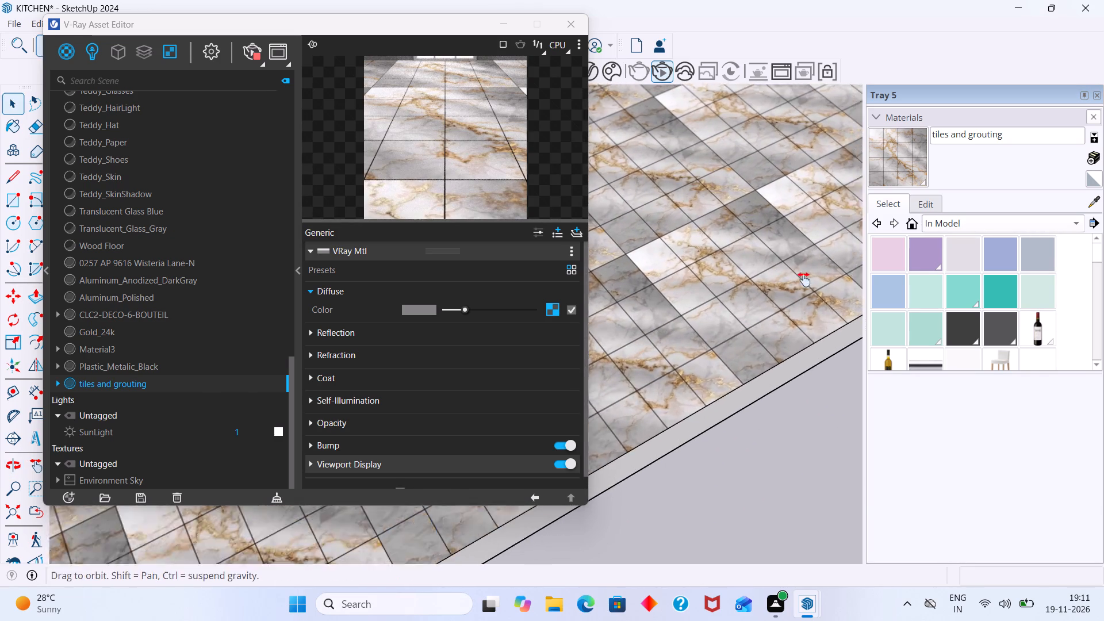
pyautogui.moveTo(804, 279); pyautogui.dragTo(807, 277, button='middle')
pyautogui.moveTo(701, 355); pyautogui.dragTo(878, 259, button='middle')
pyautogui.moveTo(779, 342); pyautogui.dragTo(890, 283, button='middle')
pyautogui.keyDown('shift'); pyautogui.moveTo(689, 374); pyautogui.dragTo(844, 296, button='middle'); pyautogui.keyUp('shift')
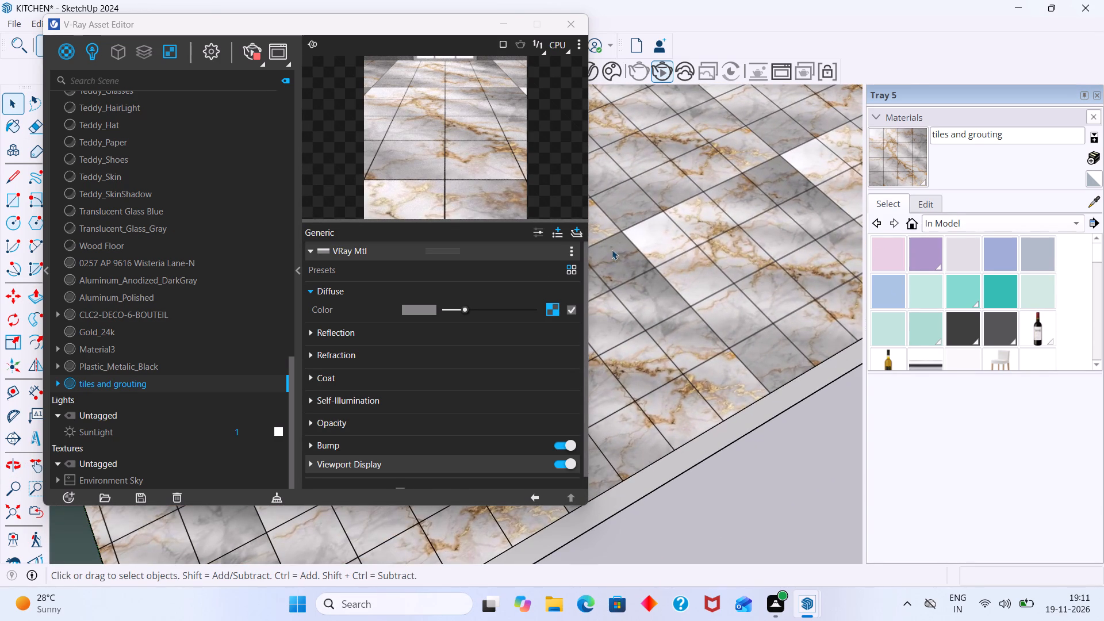
pyautogui.keyDown('shift'); pyautogui.moveTo(726, 392); pyautogui.dragTo(890, 252, button='middle'); pyautogui.keyUp('shift')
pyautogui.scroll(-7, 752, 344)
pyautogui.moveTo(704, 356); pyautogui.dragTo(709, 300, button='middle')
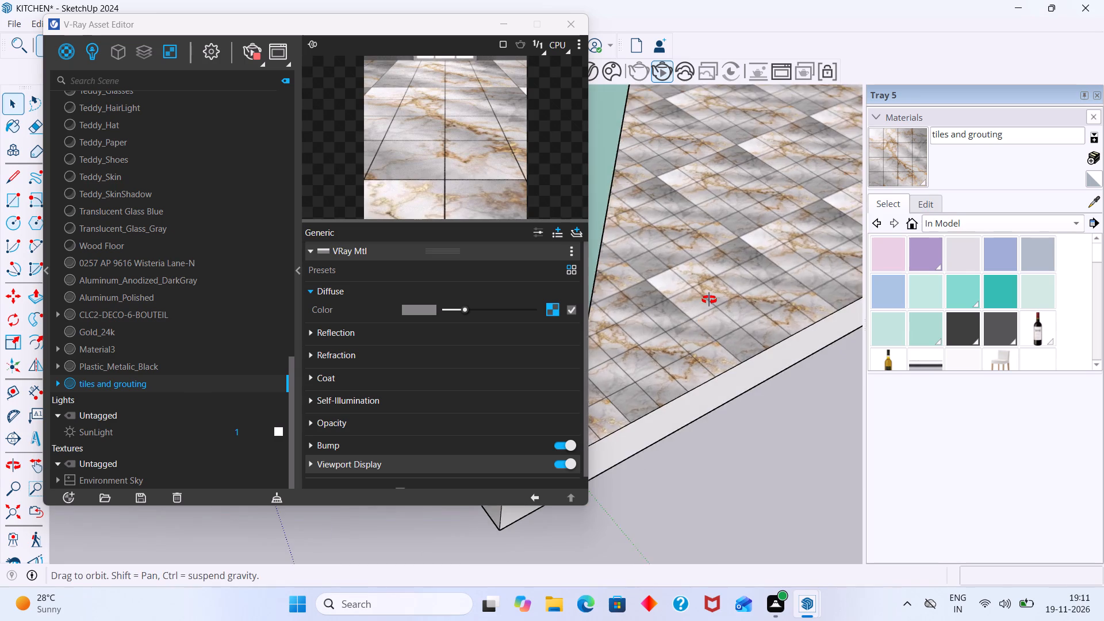
pyautogui.moveTo(709, 300); pyautogui.dragTo(706, 301, button='middle')
pyautogui.moveTo(710, 323); pyautogui.dragTo(645, 313, button='middle')
pyautogui.scroll(20, 675, 360)
pyautogui.moveTo(646, 360); pyautogui.dragTo(657, 372, button='middle')
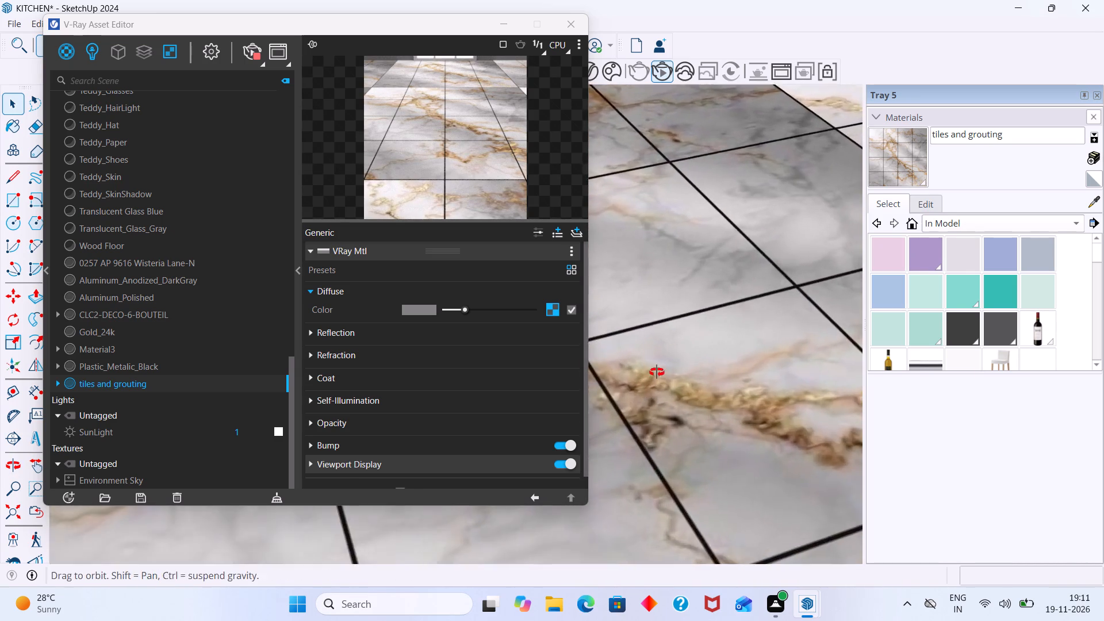
pyautogui.moveTo(657, 372); pyautogui.dragTo(704, 412, button='middle')
pyautogui.scroll(-5, 666, 371)
pyautogui.keyDown('shift'); pyautogui.moveTo(674, 359); pyautogui.dragTo(724, 455, button='middle'); pyautogui.keyUp('shift')
pyautogui.scroll(12, 689, 442)
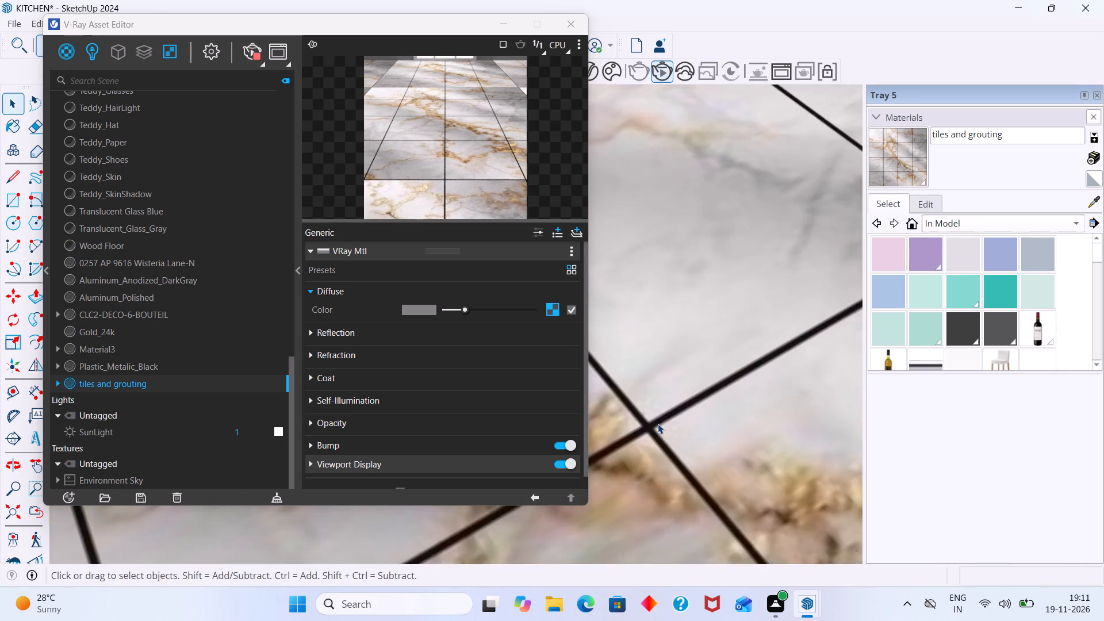
pyautogui.scroll(4, 658, 424)
pyautogui.scroll(-20, 657, 417)
pyautogui.scroll(-10, 657, 417)
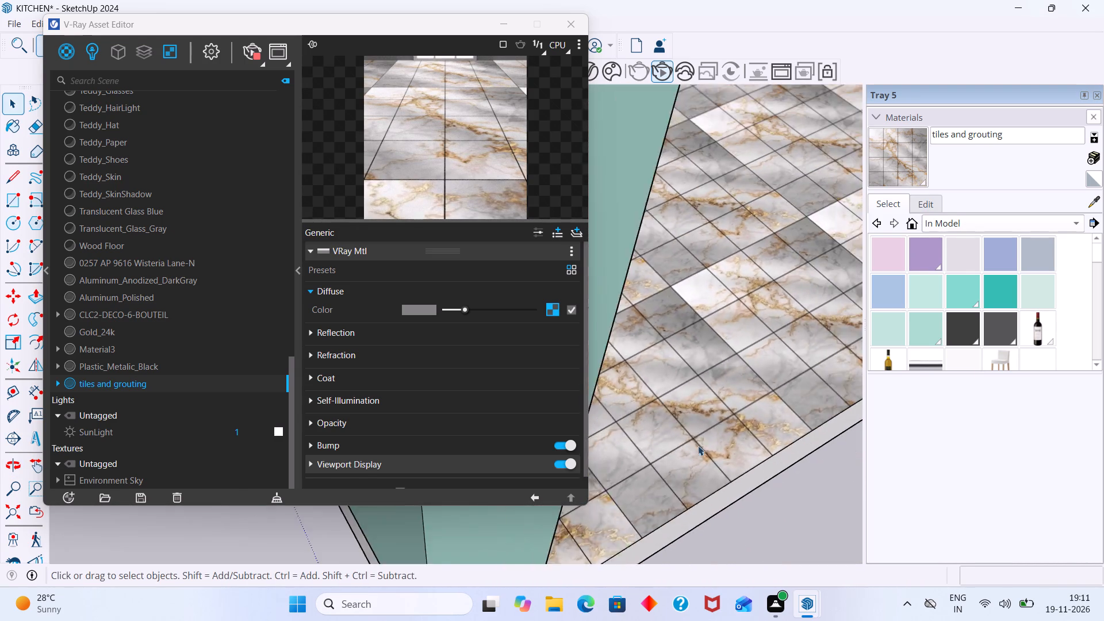
pyautogui.scroll(-3, 698, 446)
pyautogui.moveTo(701, 435); pyautogui.dragTo(632, 401, button='middle')
pyautogui.scroll(-2, 644, 405)
pyautogui.moveTo(701, 416); pyautogui.dragTo(677, 268, button='middle')
pyautogui.moveTo(685, 361); pyautogui.dragTo(706, 341, button='middle')
pyautogui.moveTo(676, 347); pyautogui.dragTo(746, 352, button='middle')
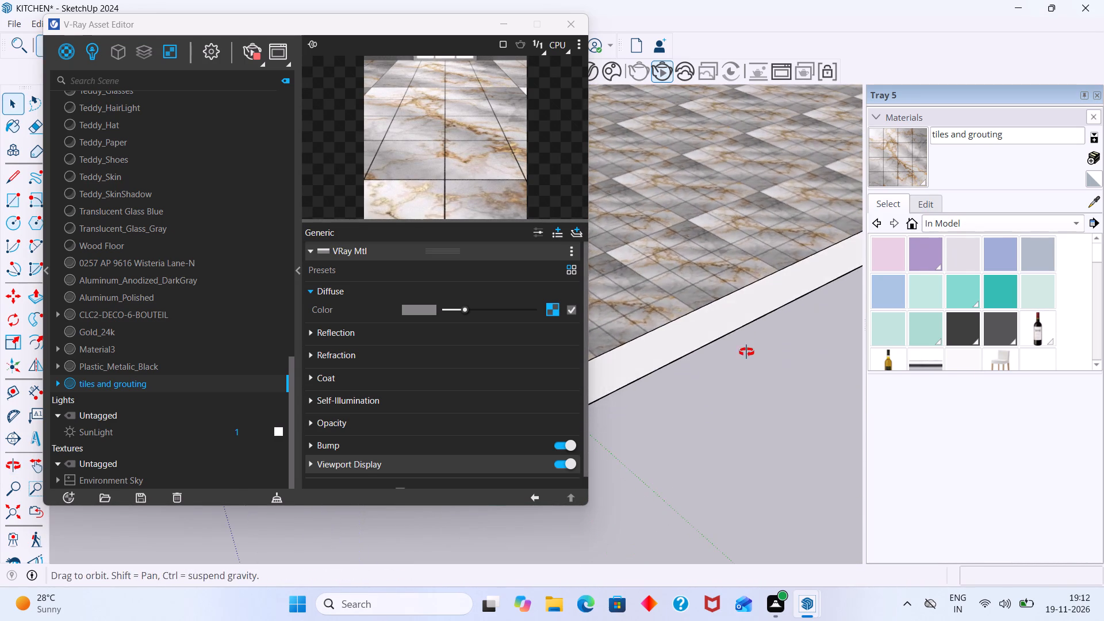
pyautogui.moveTo(746, 352); pyautogui.dragTo(743, 352, button='middle')
pyautogui.keyDown('shift'); pyautogui.moveTo(712, 348); pyautogui.dragTo(740, 431, button='middle'); pyautogui.keyUp('shift')
pyautogui.scroll(-10, 718, 398)
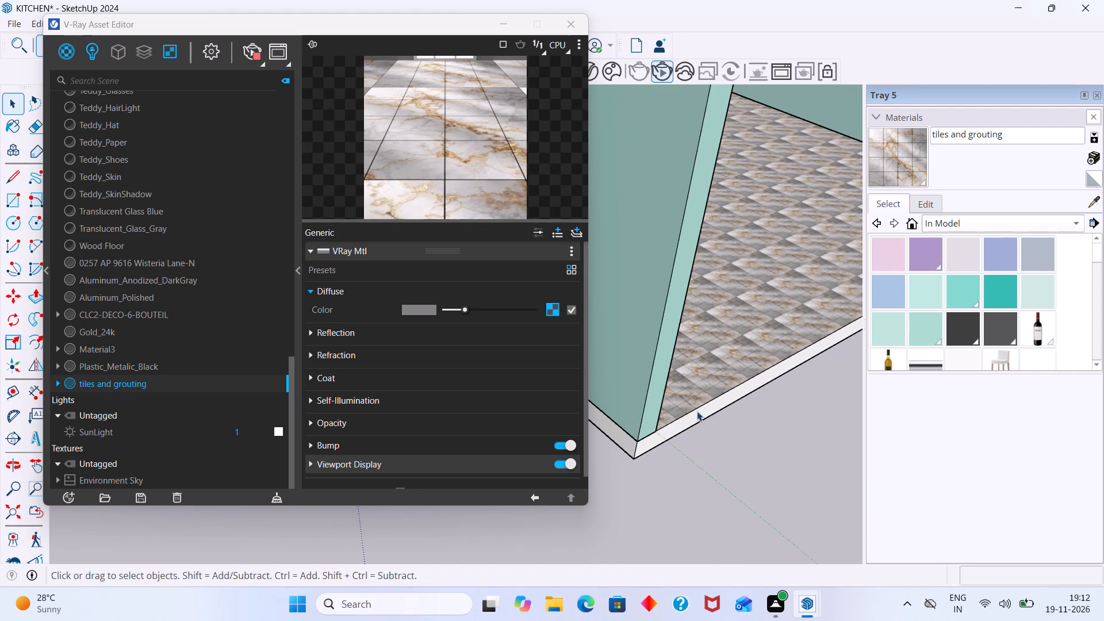
pyautogui.moveTo(697, 411); pyautogui.dragTo(741, 461, button='middle')
pyautogui.scroll(20, 737, 460)
pyautogui.scroll(3, 737, 460)
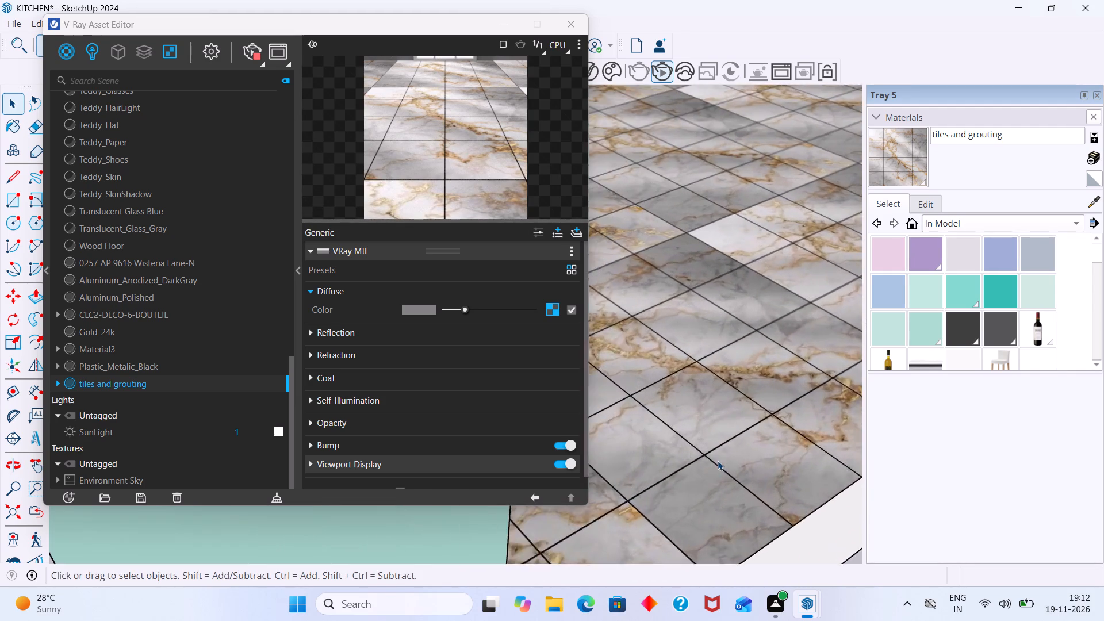
pyautogui.scroll(20, 718, 461)
pyautogui.scroll(1, 718, 461)
pyautogui.moveTo(671, 427); pyautogui.dragTo(673, 479, button='middle')
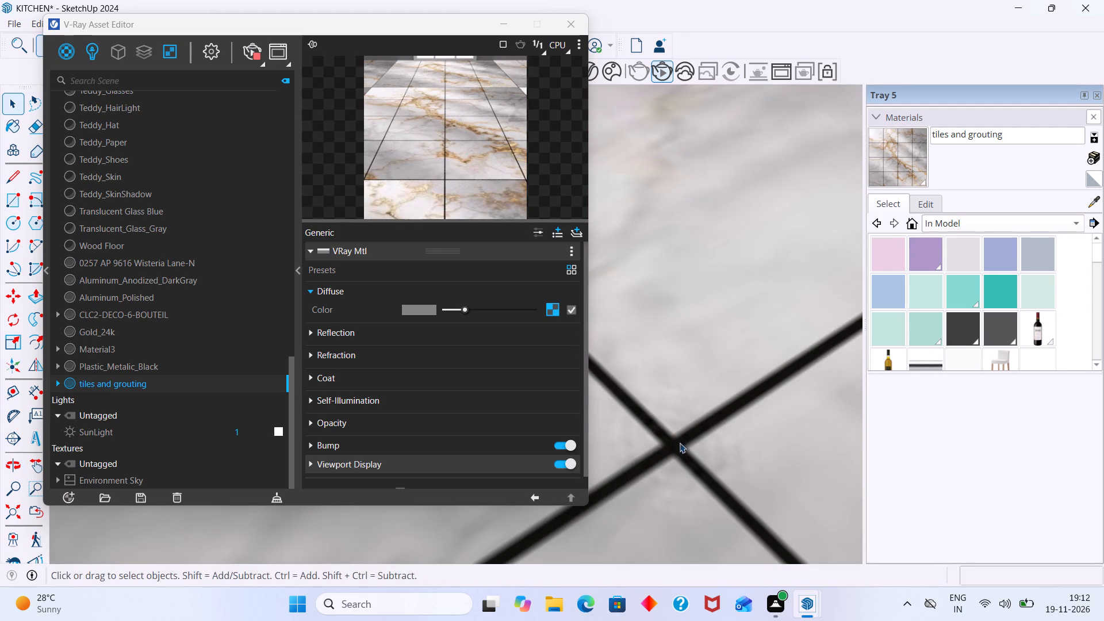
pyautogui.moveTo(681, 469); pyautogui.dragTo(693, 499, button='middle')
pyautogui.scroll(-4, 677, 446)
pyautogui.scroll(4, 691, 424)
pyautogui.scroll(-9, 689, 421)
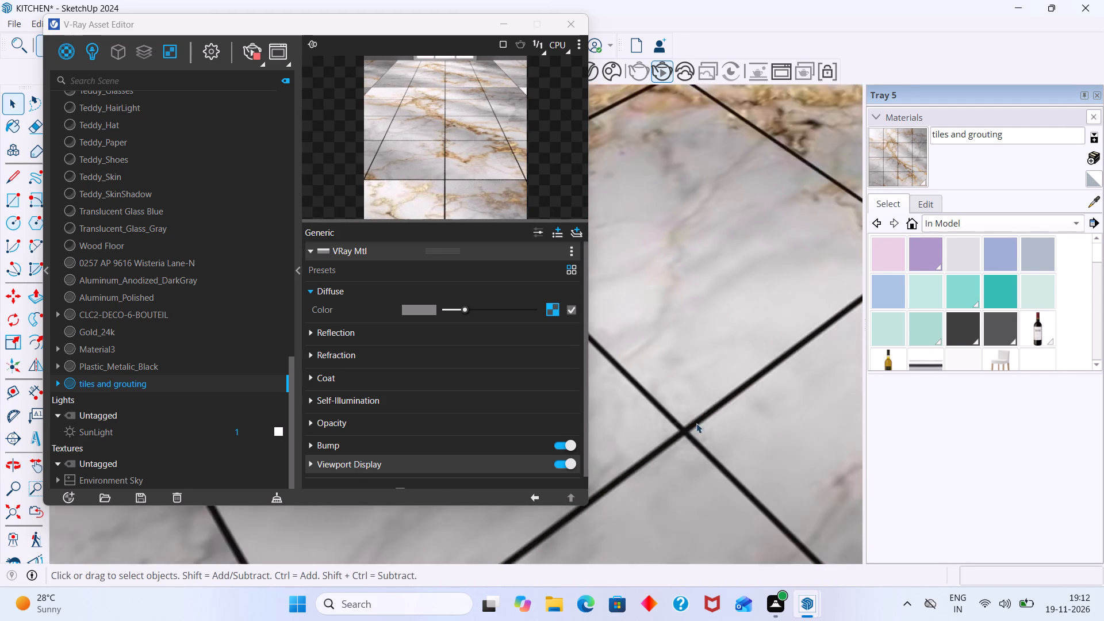
# Examine the tiled floor and the outer edges of the floor slab around the room's open corner.
pyautogui.scroll(-20, 696, 423)
pyautogui.scroll(-2, 696, 423)
pyautogui.moveTo(697, 420); pyautogui.dragTo(643, 402, button='middle')
pyautogui.scroll(-1, 646, 409)
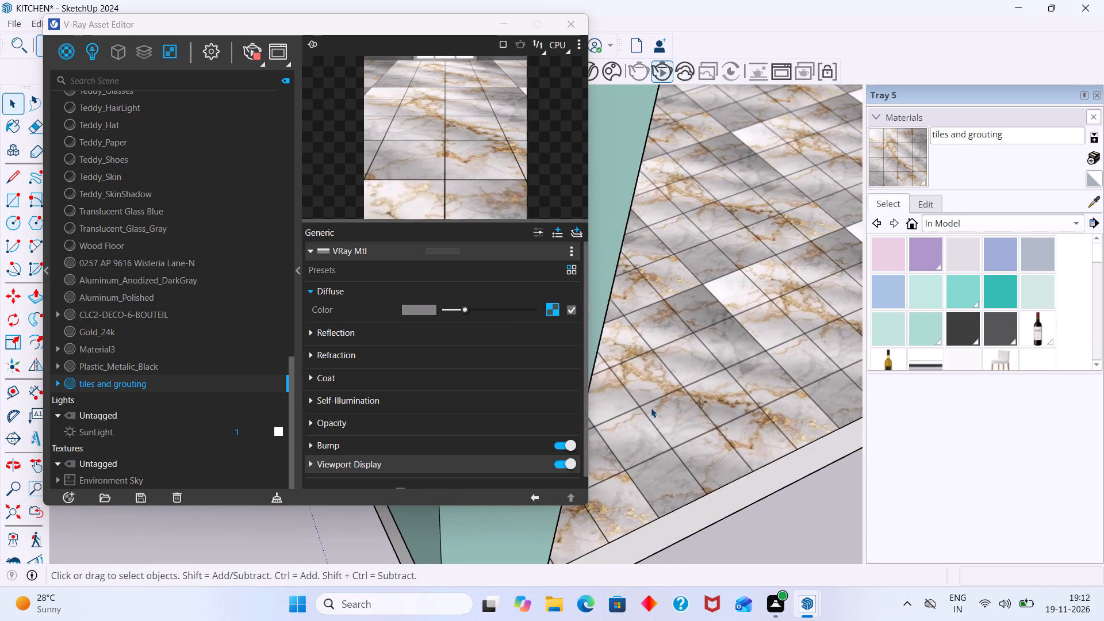
pyautogui.keyDown('shift'); pyautogui.moveTo(662, 400); pyautogui.dragTo(762, 378, button='middle'); pyautogui.keyUp('shift')
pyautogui.moveTo(747, 424); pyautogui.dragTo(670, 424, button='middle')
pyautogui.moveTo(693, 440); pyautogui.dragTo(742, 334, button='middle')
pyautogui.moveTo(720, 436); pyautogui.dragTo(862, 428, button='middle')
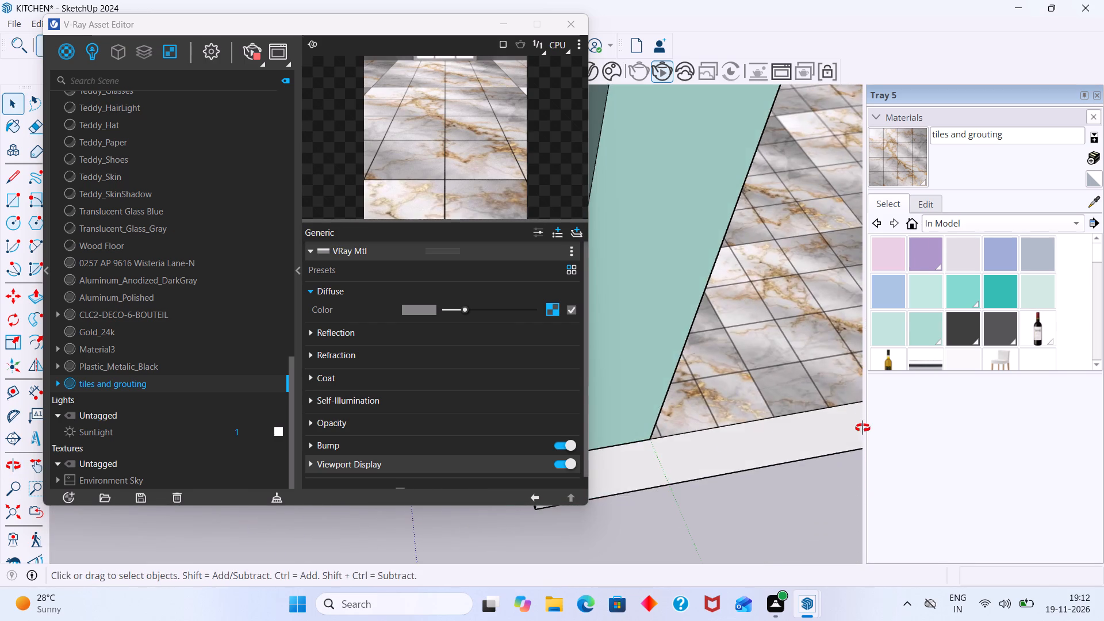
pyautogui.moveTo(862, 428); pyautogui.dragTo(854, 422, button='middle')
pyautogui.scroll(8, 706, 389)
pyautogui.scroll(-5, 672, 358)
pyautogui.moveTo(676, 362); pyautogui.dragTo(675, 286, button='middle')
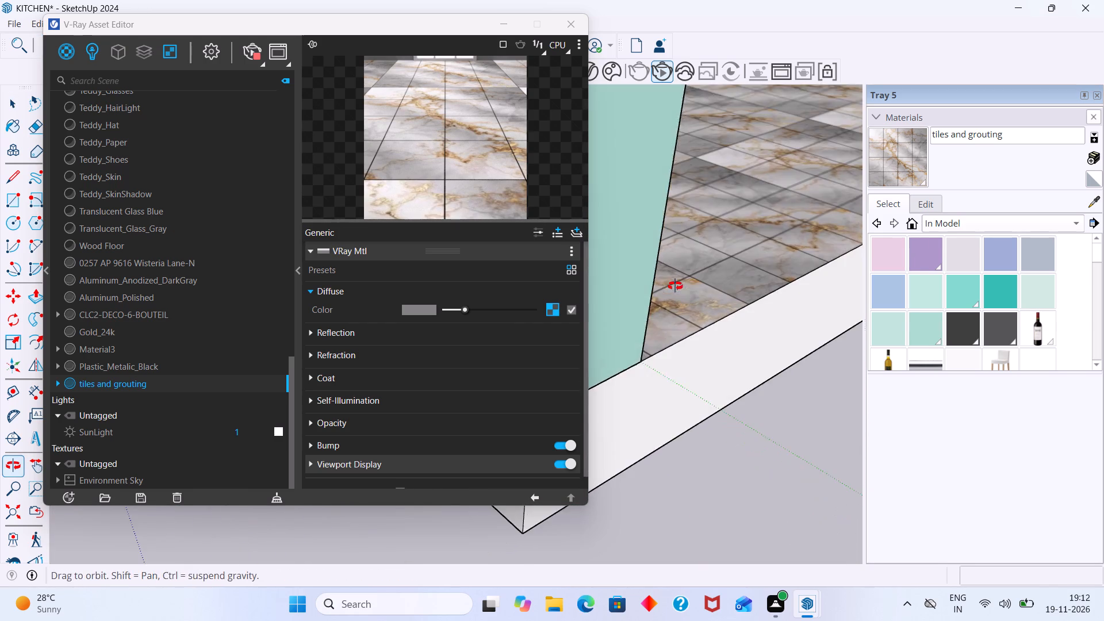
pyautogui.moveTo(675, 286); pyautogui.dragTo(678, 302, button='middle')
pyautogui.scroll(1, 695, 374)
pyautogui.moveTo(687, 371); pyautogui.dragTo(739, 293, button='middle')
pyautogui.scroll(-2, 699, 352)
pyautogui.keyDown('shift'); pyautogui.moveTo(695, 384); pyautogui.dragTo(885, 428, button='middle'); pyautogui.keyUp('shift')
pyautogui.moveTo(796, 448); pyautogui.dragTo(801, 393, button='middle')
pyautogui.scroll(1, 789, 443)
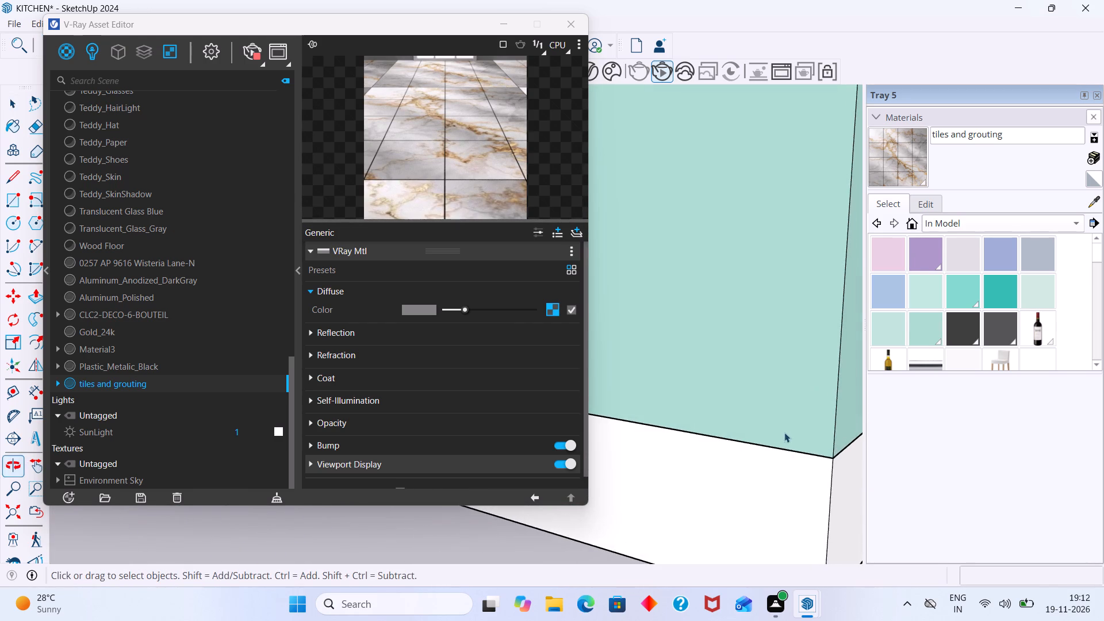
pyautogui.scroll(-8, 784, 442)
pyautogui.moveTo(821, 442); pyautogui.dragTo(699, 403, button='middle')
pyautogui.scroll(-7, 699, 408)
pyautogui.moveTo(699, 408); pyautogui.dragTo(719, 422, button='middle')
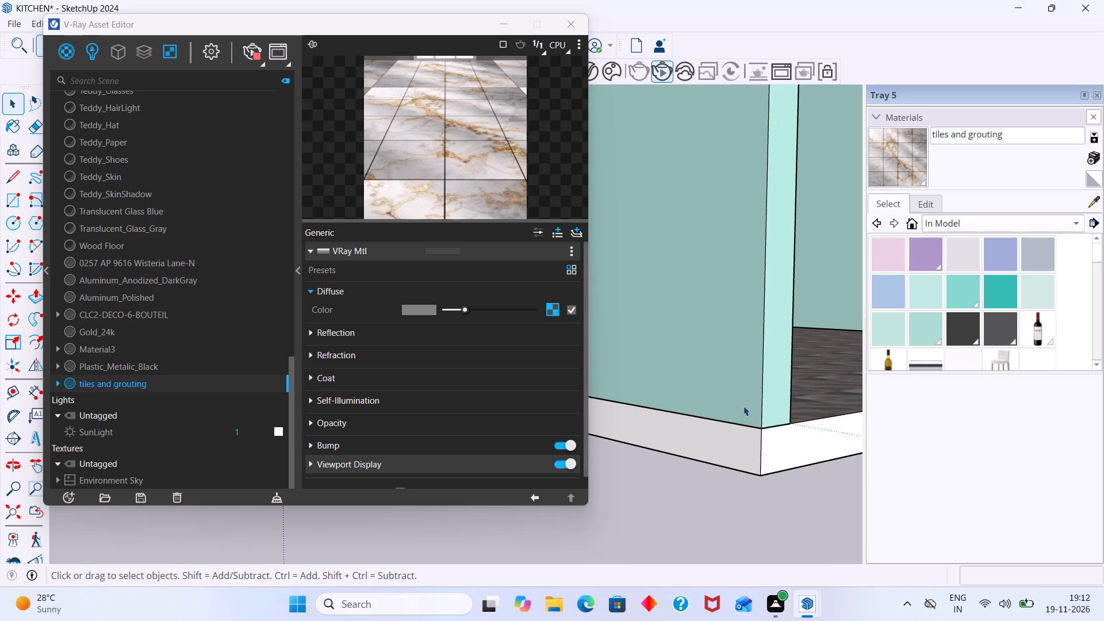
pyautogui.scroll(-2, 743, 406)
pyautogui.keyDown('shift'); pyautogui.moveTo(753, 424); pyautogui.dragTo(664, 398, button='middle'); pyautogui.keyUp('shift')
pyautogui.scroll(-3, 677, 406)
pyautogui.moveTo(678, 411); pyautogui.dragTo(700, 438, button='middle')
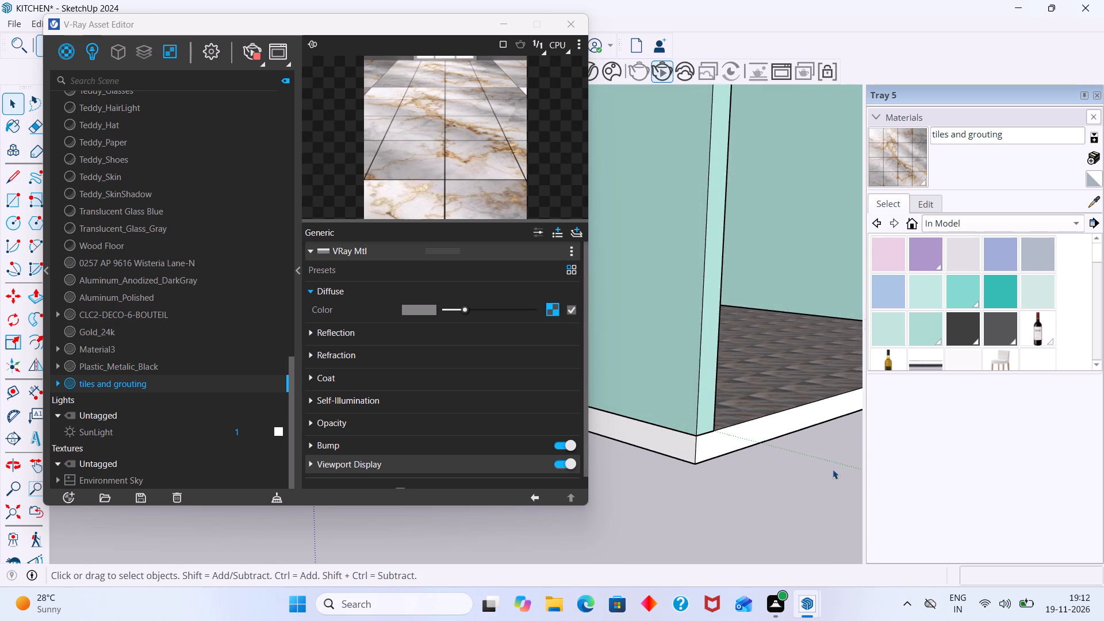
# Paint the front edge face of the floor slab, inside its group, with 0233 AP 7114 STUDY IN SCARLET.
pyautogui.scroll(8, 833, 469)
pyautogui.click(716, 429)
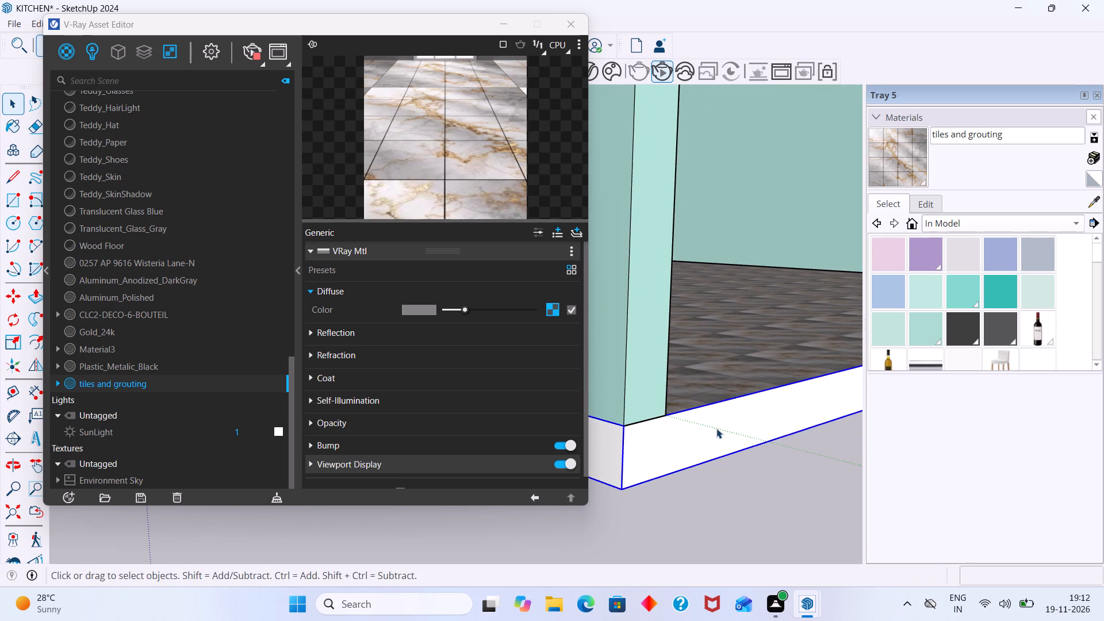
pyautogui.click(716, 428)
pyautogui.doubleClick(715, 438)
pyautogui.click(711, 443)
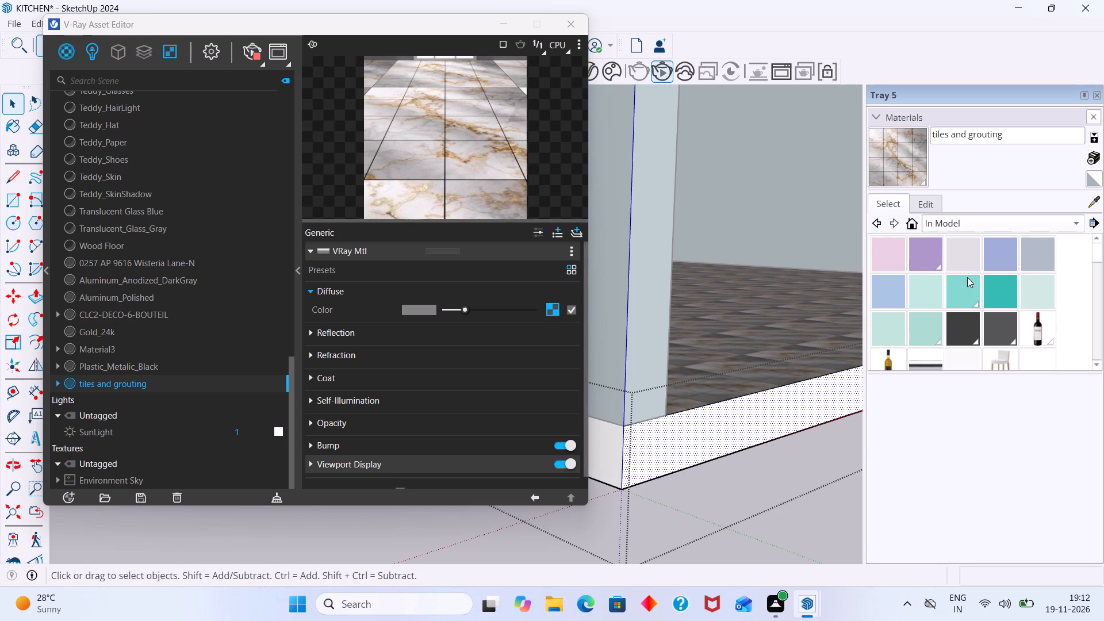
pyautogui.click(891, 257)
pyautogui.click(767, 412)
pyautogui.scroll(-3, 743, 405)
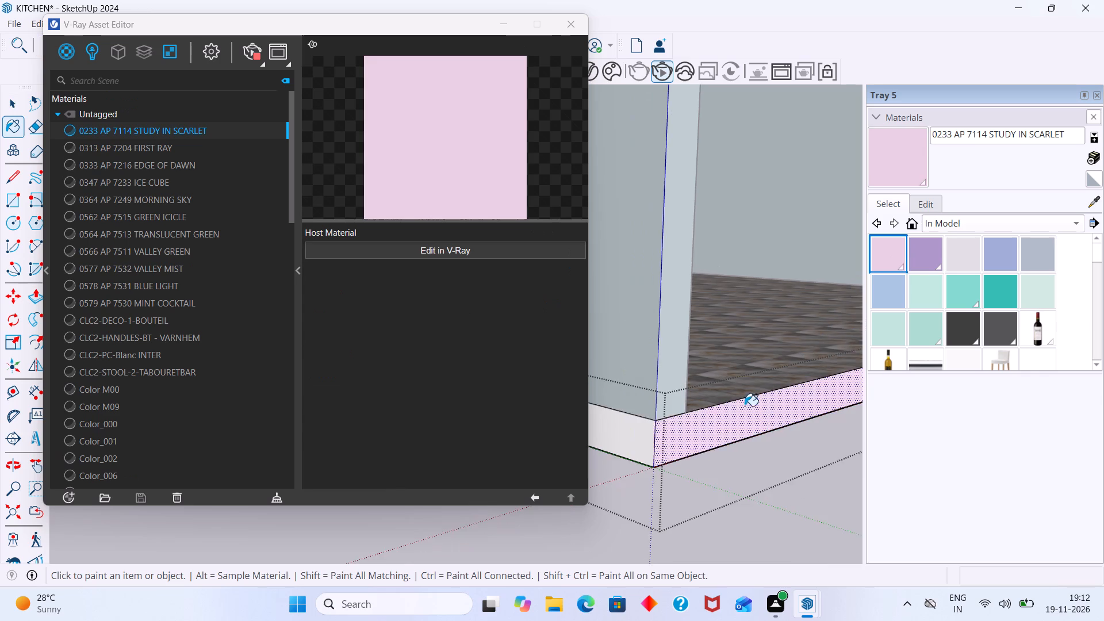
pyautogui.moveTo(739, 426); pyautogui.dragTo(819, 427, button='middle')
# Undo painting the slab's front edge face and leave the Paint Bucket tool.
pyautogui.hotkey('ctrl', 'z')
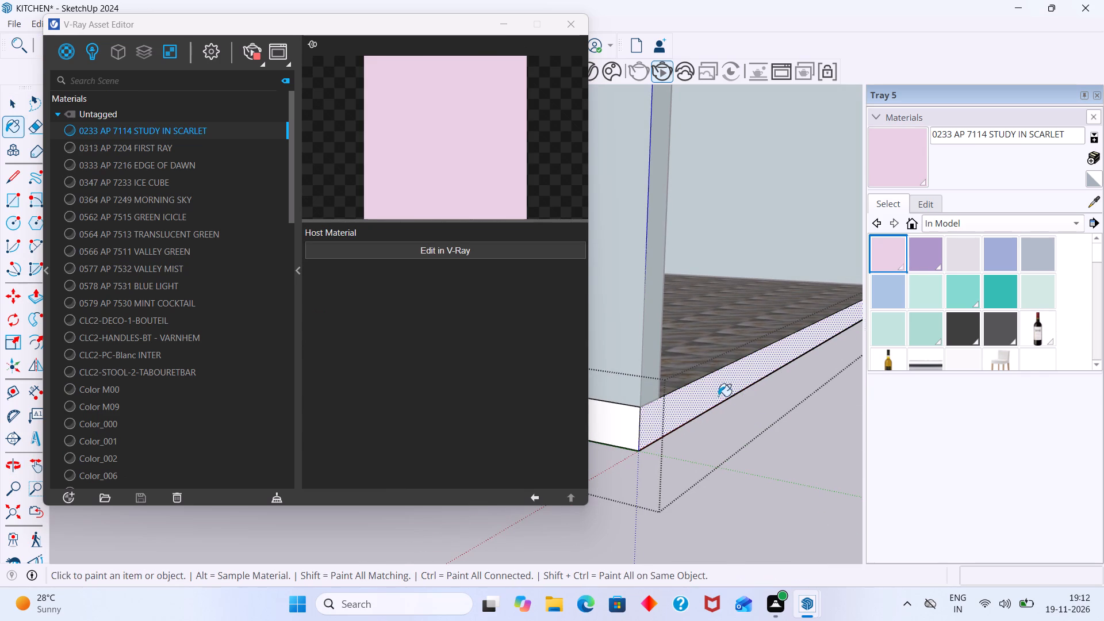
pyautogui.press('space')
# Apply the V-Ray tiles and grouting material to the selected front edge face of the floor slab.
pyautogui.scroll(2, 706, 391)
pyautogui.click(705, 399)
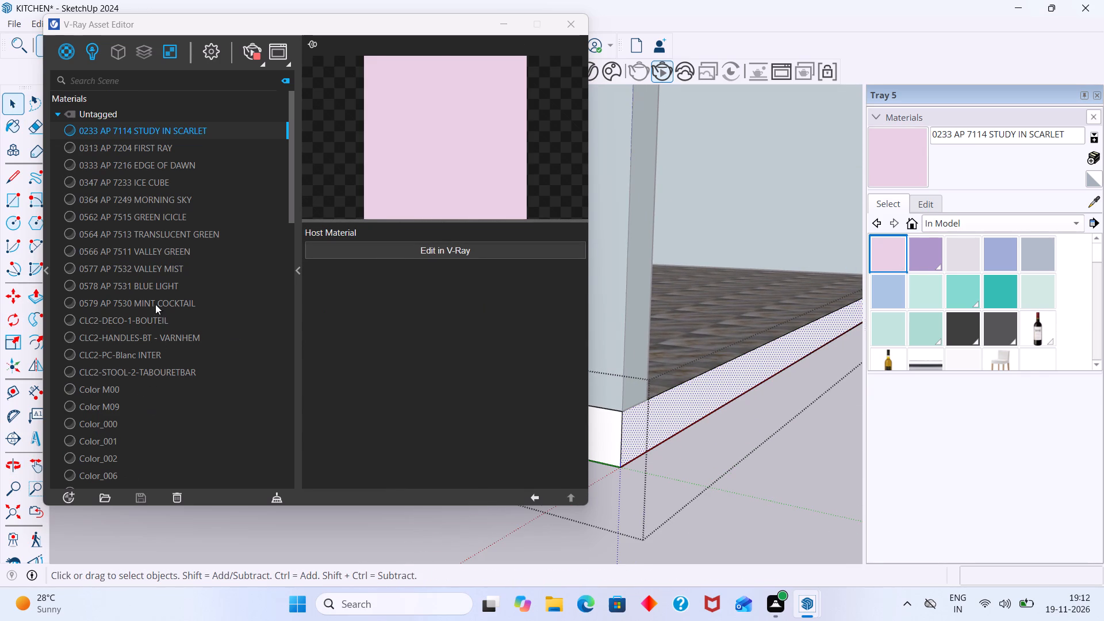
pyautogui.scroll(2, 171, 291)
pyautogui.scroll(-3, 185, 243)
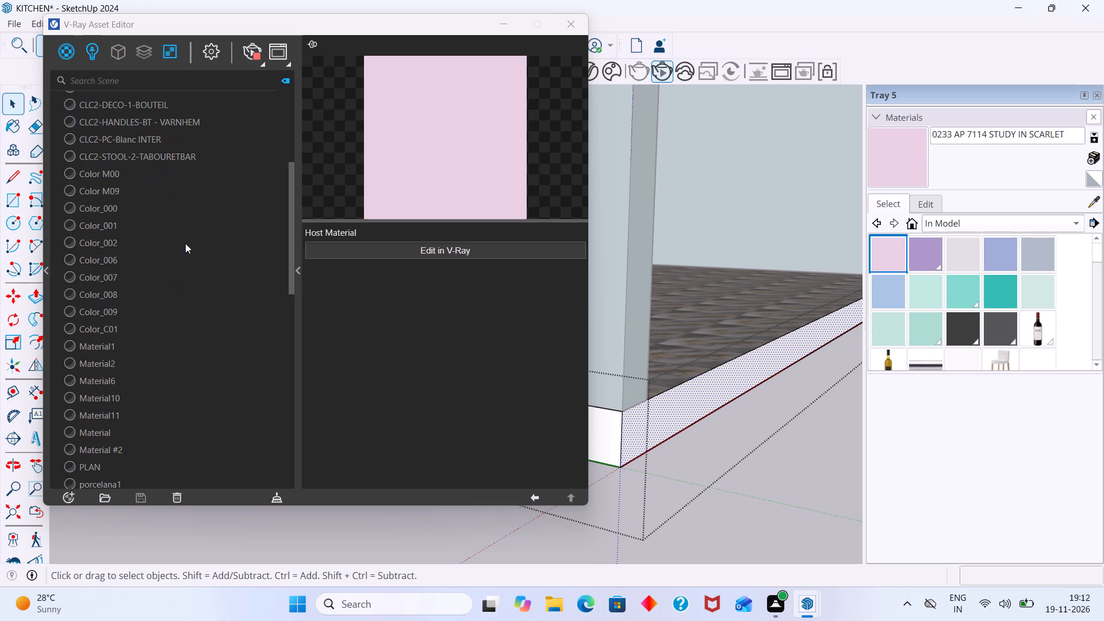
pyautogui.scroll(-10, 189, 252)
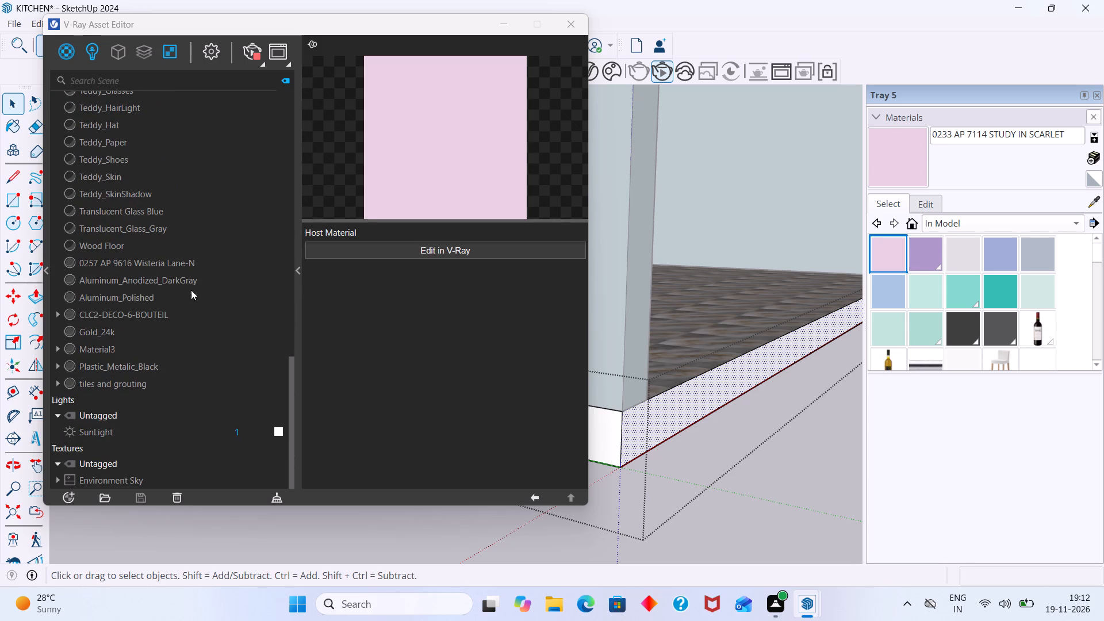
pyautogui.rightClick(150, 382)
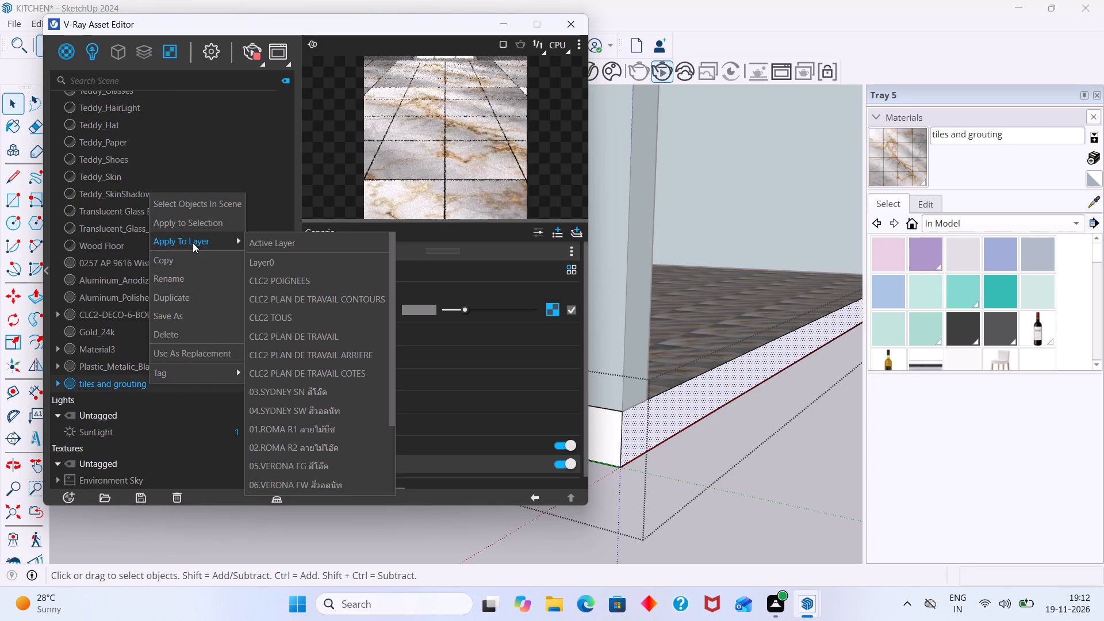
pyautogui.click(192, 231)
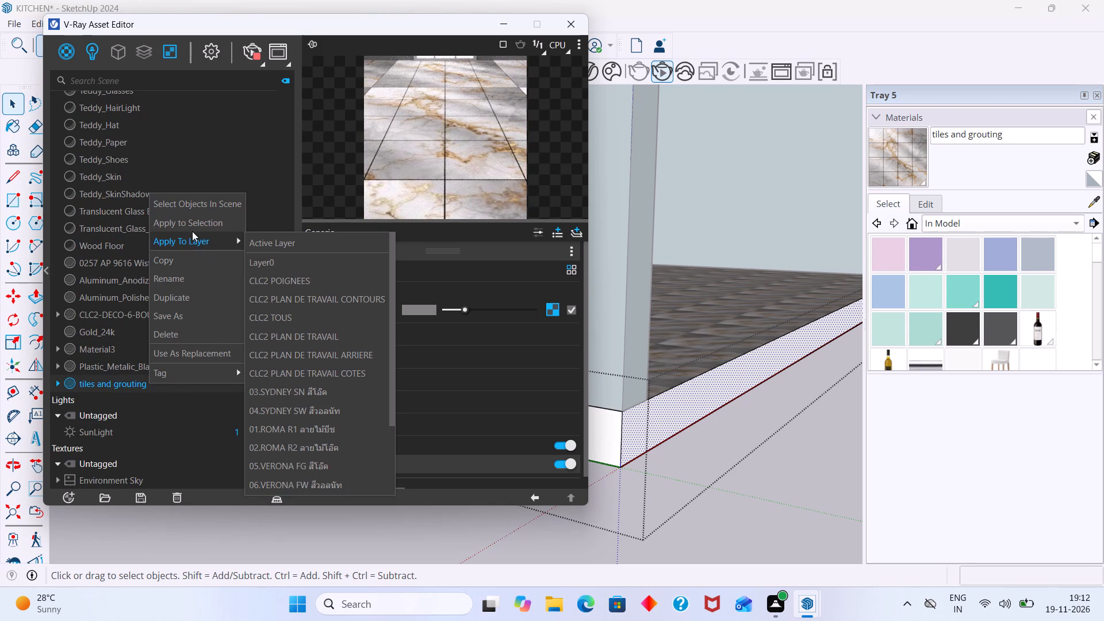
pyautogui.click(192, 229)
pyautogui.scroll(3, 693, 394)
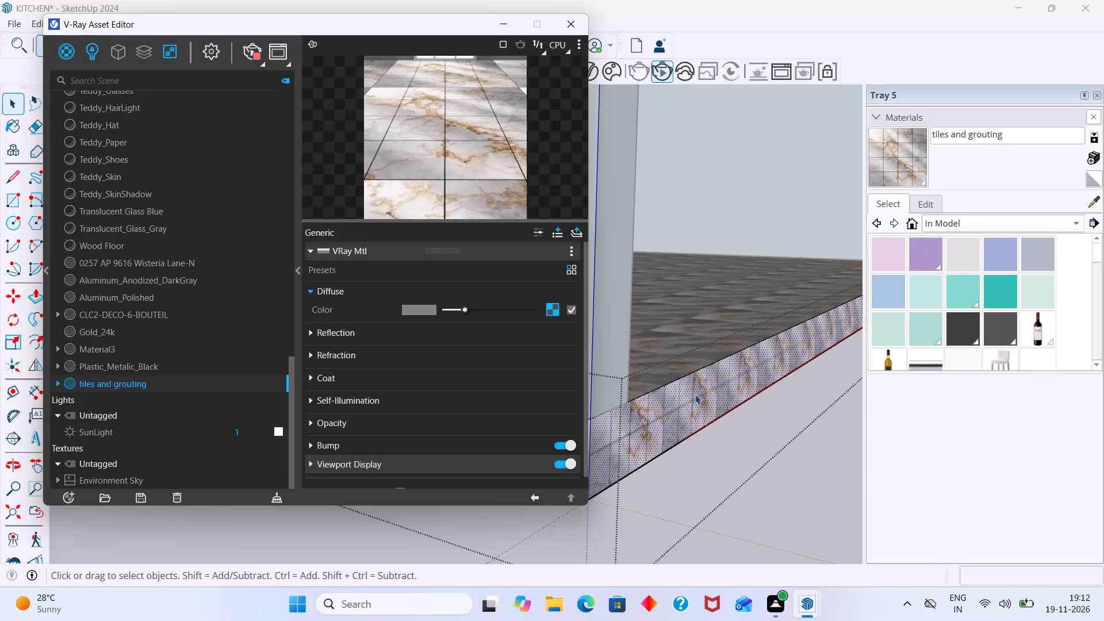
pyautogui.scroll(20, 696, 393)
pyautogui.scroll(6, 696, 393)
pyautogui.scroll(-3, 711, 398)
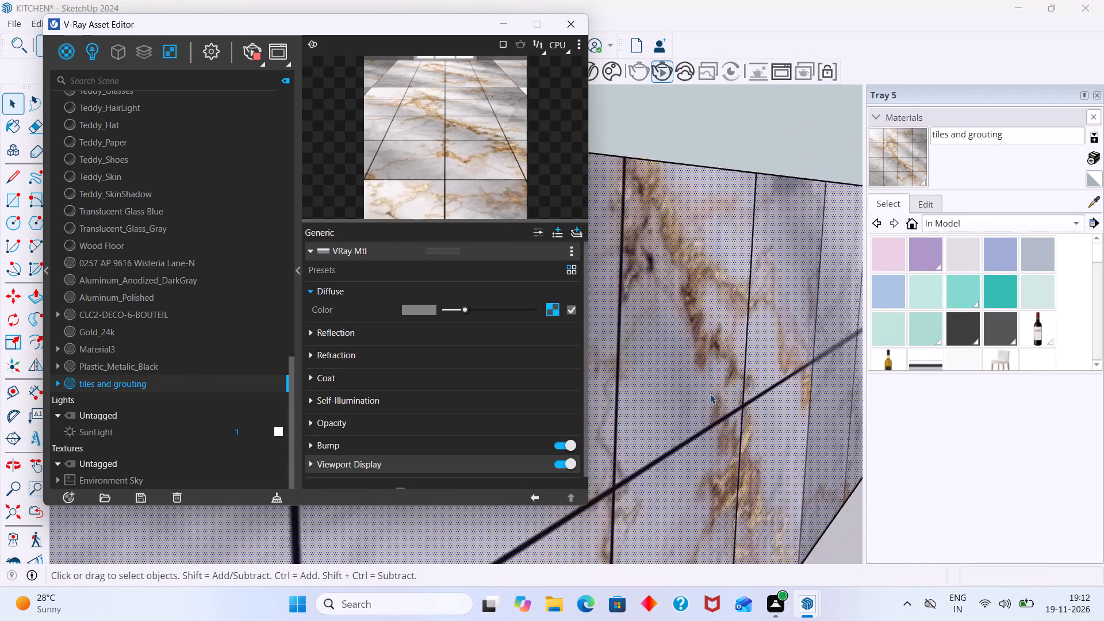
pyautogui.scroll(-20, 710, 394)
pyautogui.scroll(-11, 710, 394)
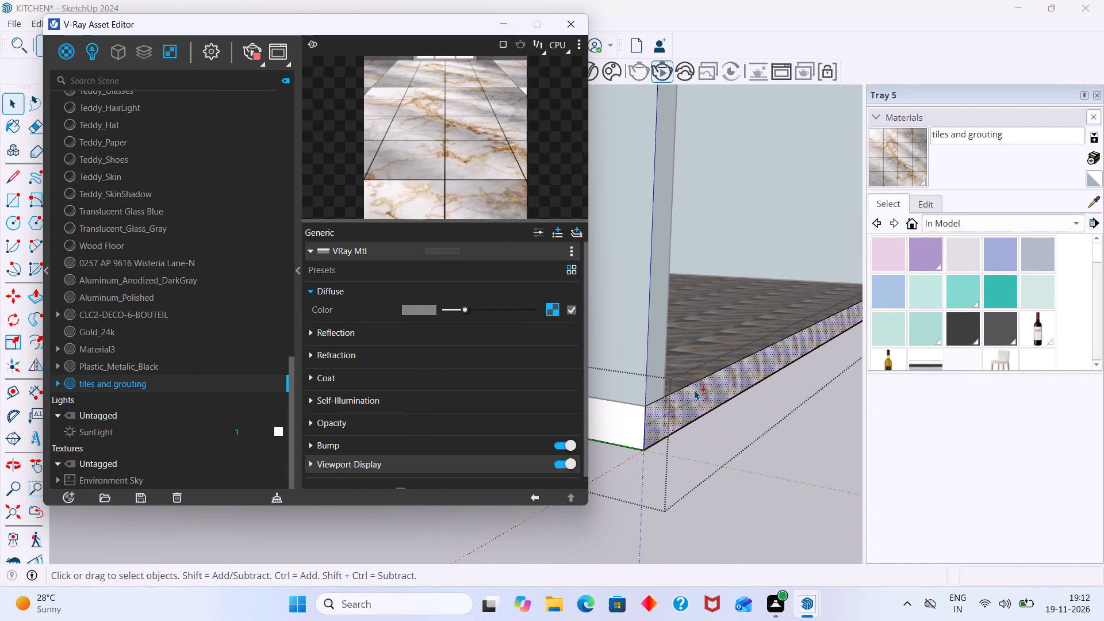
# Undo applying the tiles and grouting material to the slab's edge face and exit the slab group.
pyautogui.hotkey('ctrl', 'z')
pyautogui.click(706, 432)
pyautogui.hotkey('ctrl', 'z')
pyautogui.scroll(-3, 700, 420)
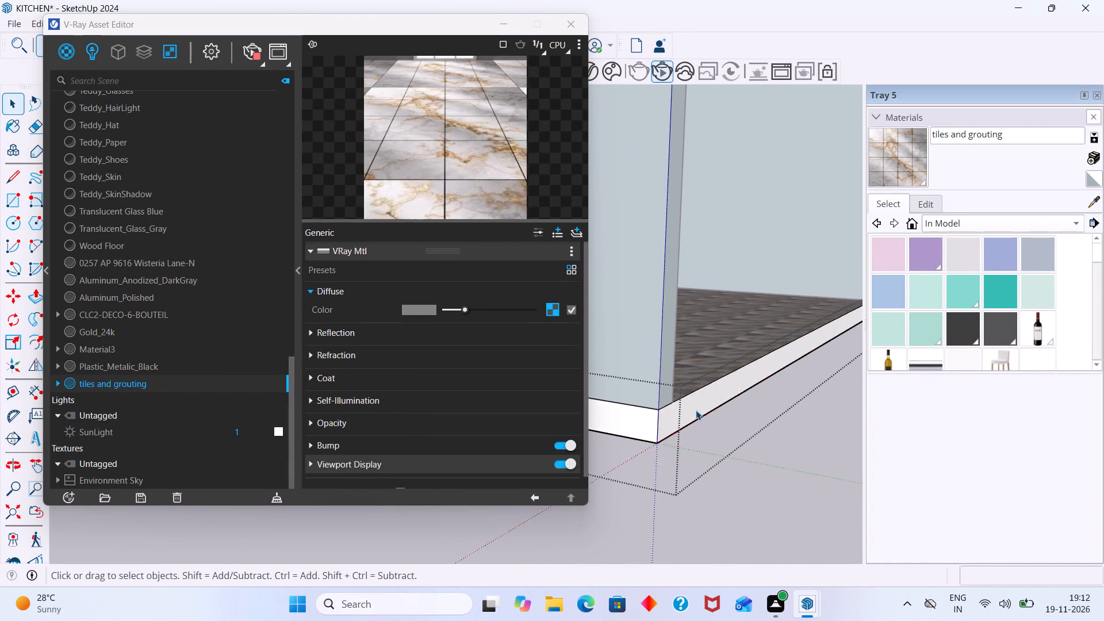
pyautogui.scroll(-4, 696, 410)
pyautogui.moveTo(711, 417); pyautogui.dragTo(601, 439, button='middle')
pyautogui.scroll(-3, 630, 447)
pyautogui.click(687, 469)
# Examine the floor's marble tiles and dark grout lines inside the room, close up and from different angles.
pyautogui.scroll(-2, 722, 435)
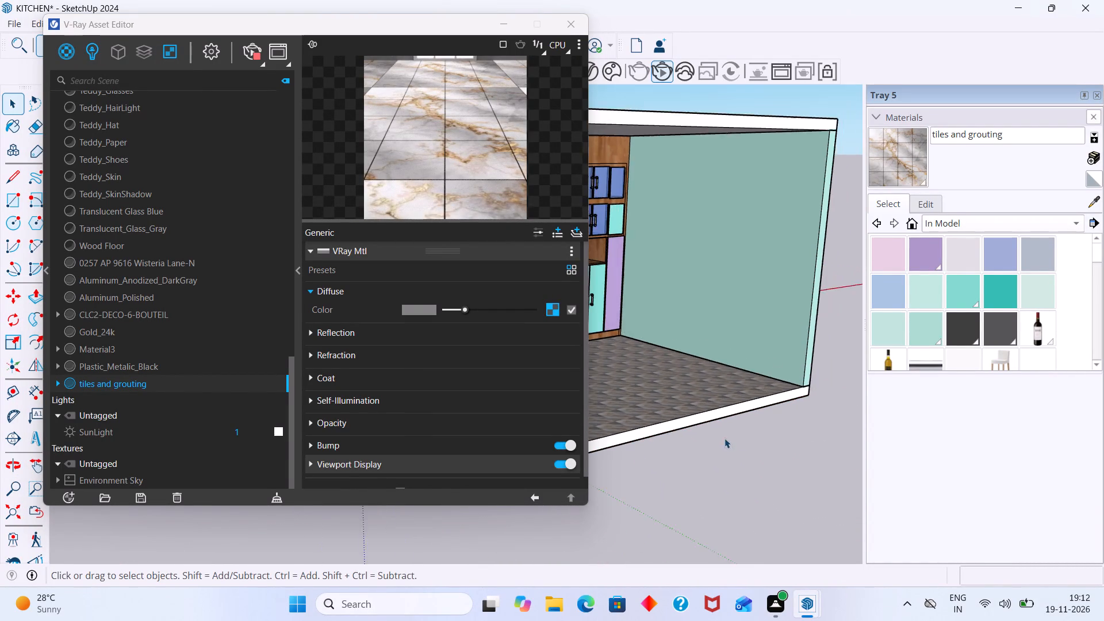
pyautogui.scroll(-3, 724, 438)
pyautogui.keyDown('shift'); pyautogui.moveTo(727, 434); pyautogui.dragTo(639, 448, button='middle'); pyautogui.keyUp('shift')
pyautogui.moveTo(714, 417); pyautogui.dragTo(754, 463, button='middle')
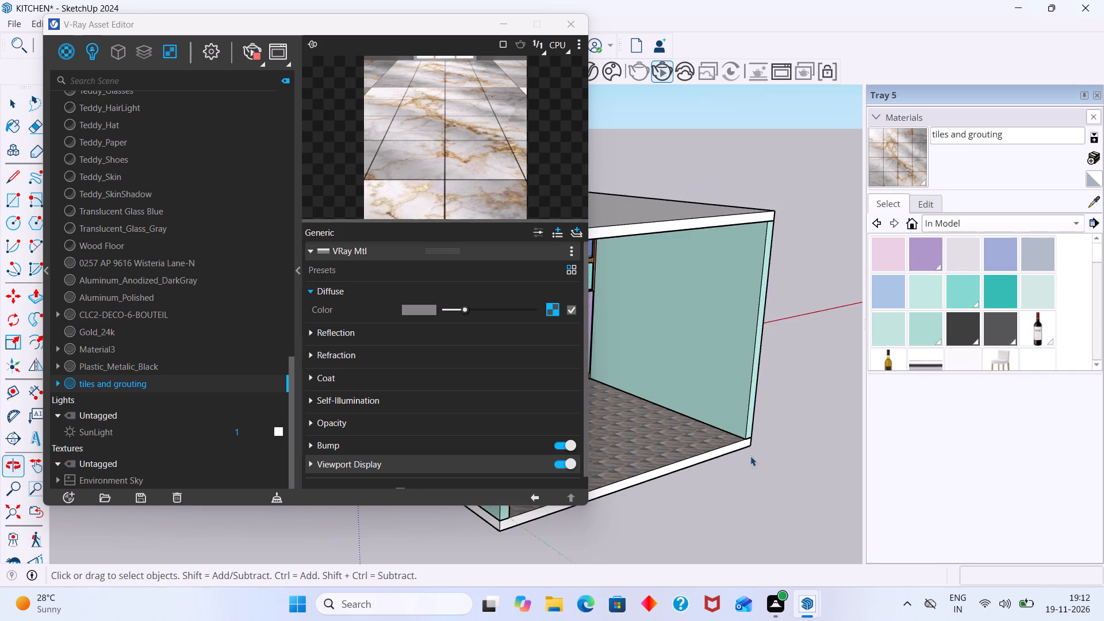
pyautogui.scroll(2, 734, 442)
pyautogui.moveTo(731, 440); pyautogui.dragTo(740, 484, button='middle')
pyautogui.scroll(20, 714, 456)
pyautogui.scroll(1, 714, 456)
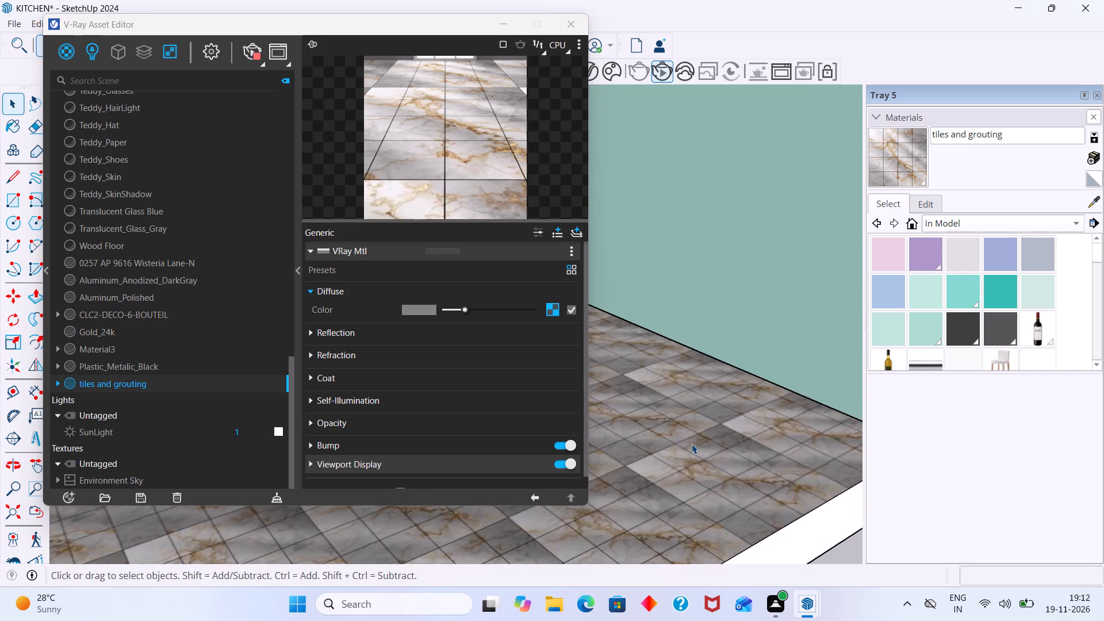
pyautogui.scroll(16, 692, 444)
pyautogui.moveTo(672, 451); pyautogui.dragTo(703, 481, button='middle')
pyautogui.scroll(-3, 684, 467)
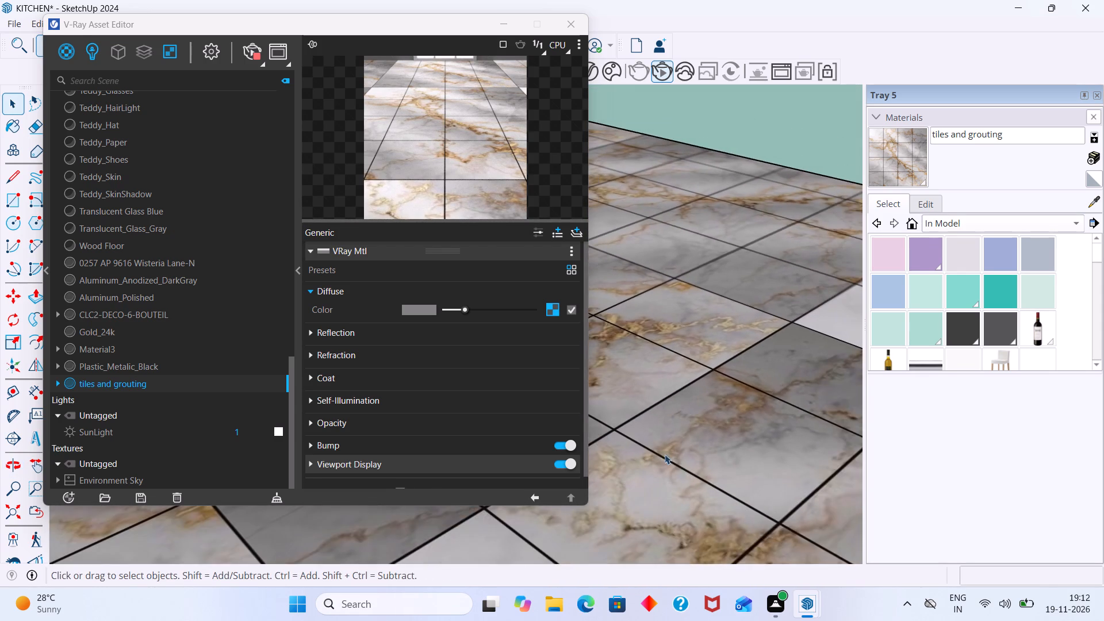
pyautogui.scroll(4, 647, 445)
pyautogui.moveTo(654, 445); pyautogui.dragTo(747, 471, button='middle')
pyautogui.keyDown('shift'); pyautogui.scroll(2, 747, 471); pyautogui.keyUp('shift')
pyautogui.scroll(-13, 687, 444)
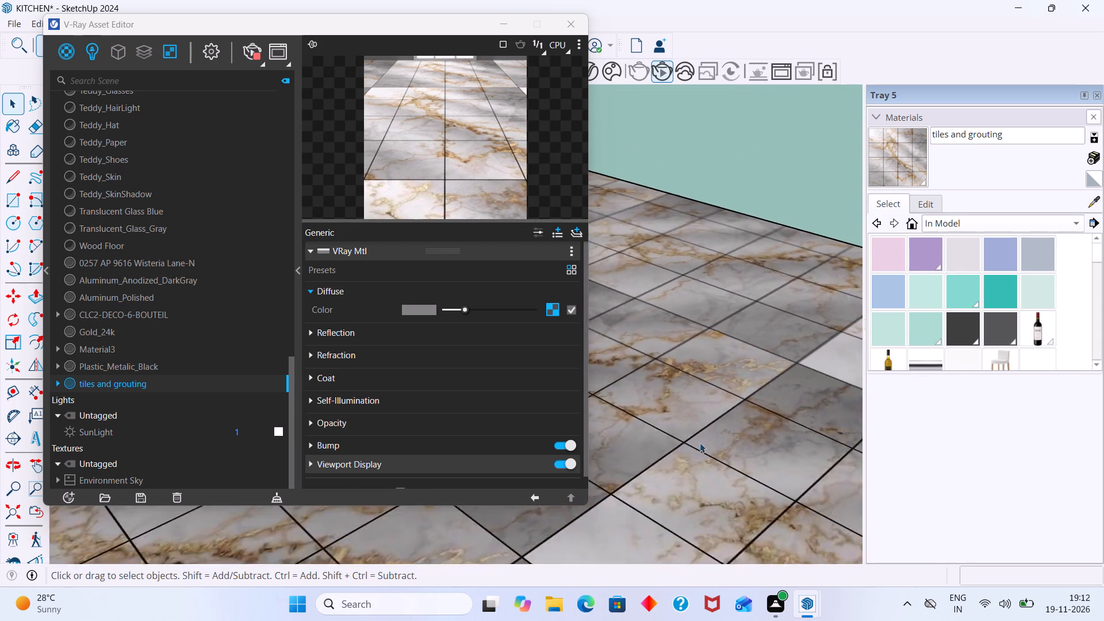
pyautogui.scroll(-20, 700, 443)
pyautogui.scroll(-2, 700, 443)
pyautogui.moveTo(705, 441); pyautogui.dragTo(752, 380, button='middle')
pyautogui.scroll(-7, 739, 399)
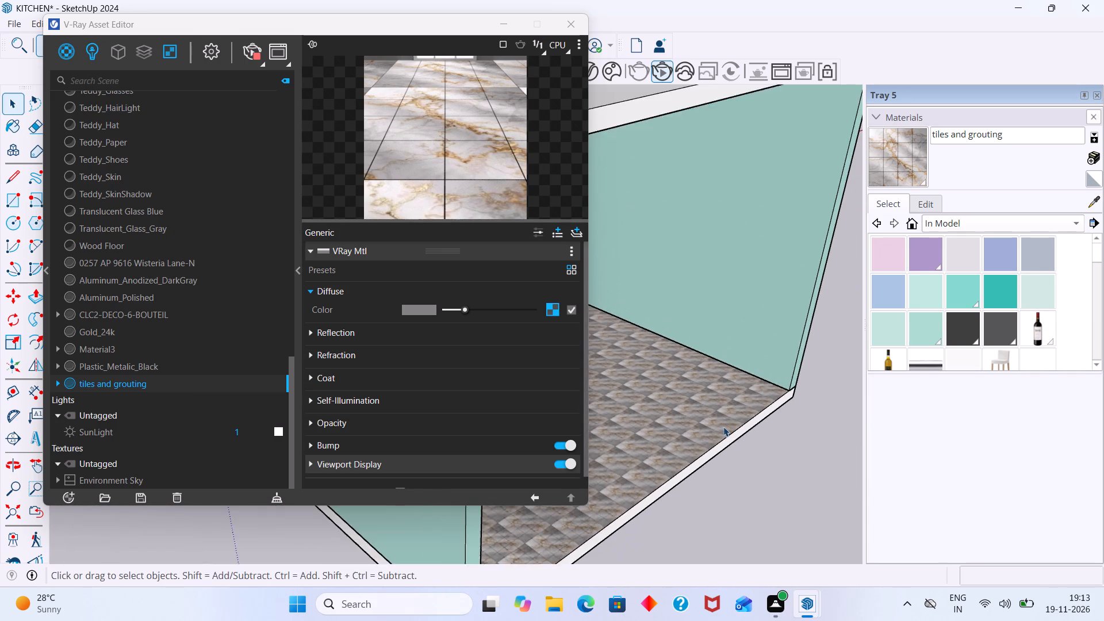
pyautogui.moveTo(723, 427); pyautogui.dragTo(677, 297, button='middle')
pyautogui.scroll(-3, 669, 340)
pyautogui.moveTo(692, 356); pyautogui.dragTo(773, 427, button='middle')
pyautogui.scroll(-3, 722, 427)
pyautogui.moveTo(729, 435); pyautogui.dragTo(688, 408, button='middle')
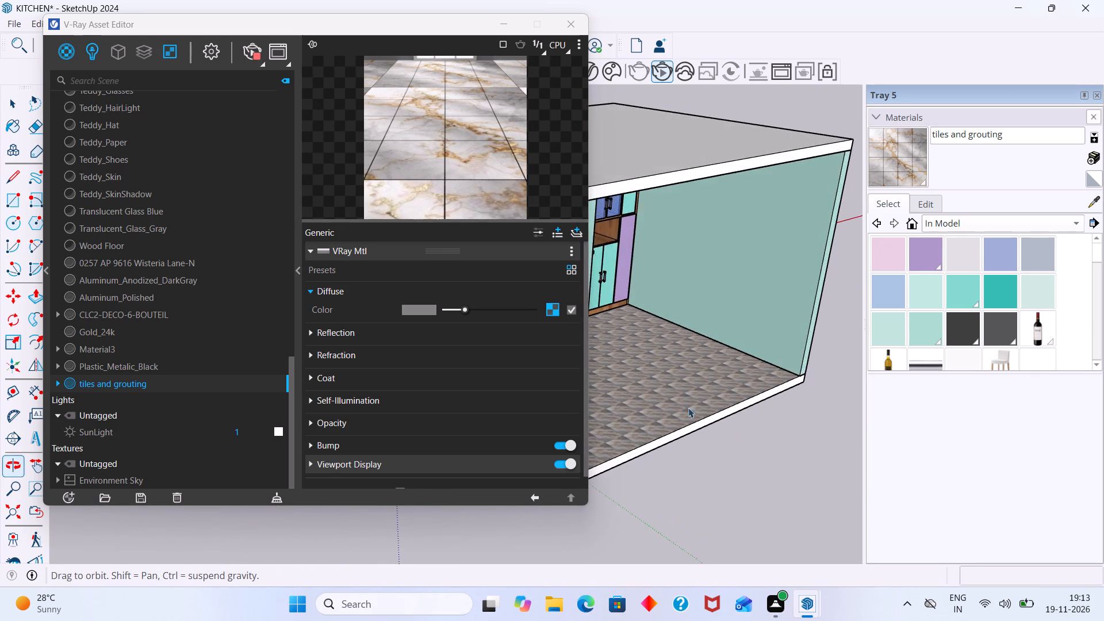
pyautogui.scroll(20, 692, 411)
pyautogui.scroll(14, 692, 411)
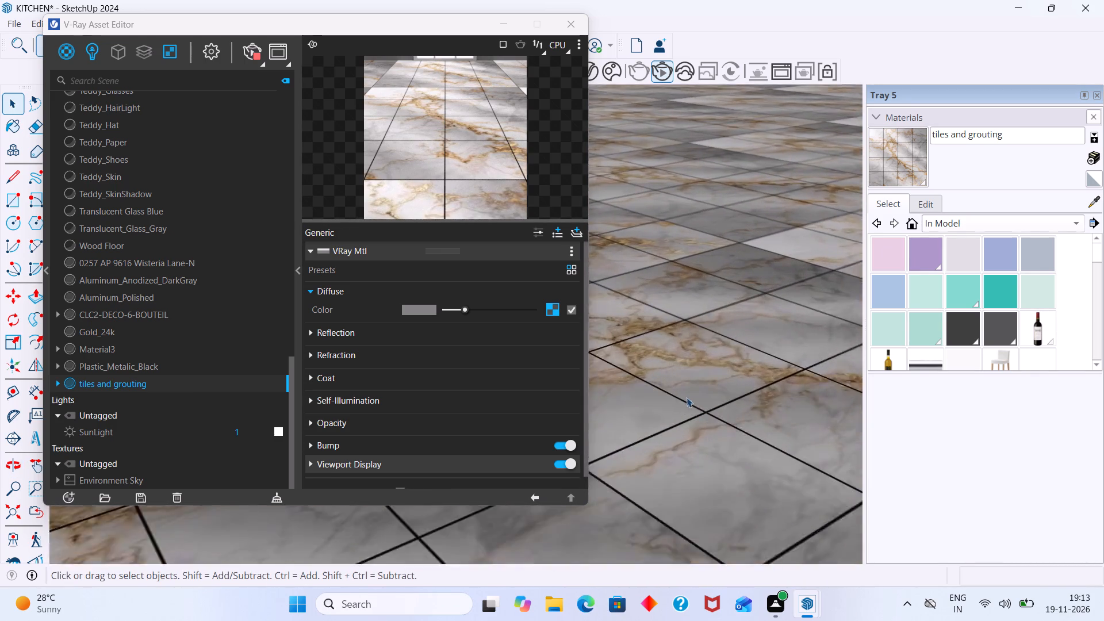
pyautogui.scroll(8, 687, 397)
pyautogui.moveTo(713, 396); pyautogui.dragTo(729, 453, button='middle')
pyautogui.scroll(9, 726, 430)
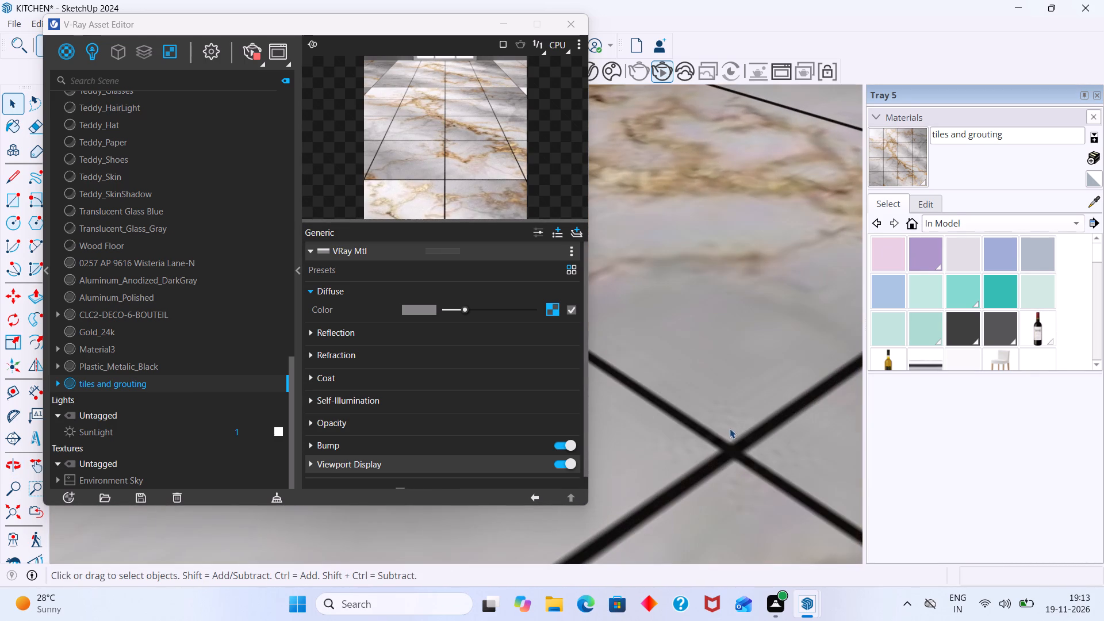
pyautogui.scroll(-20, 729, 431)
pyautogui.scroll(-12, 729, 431)
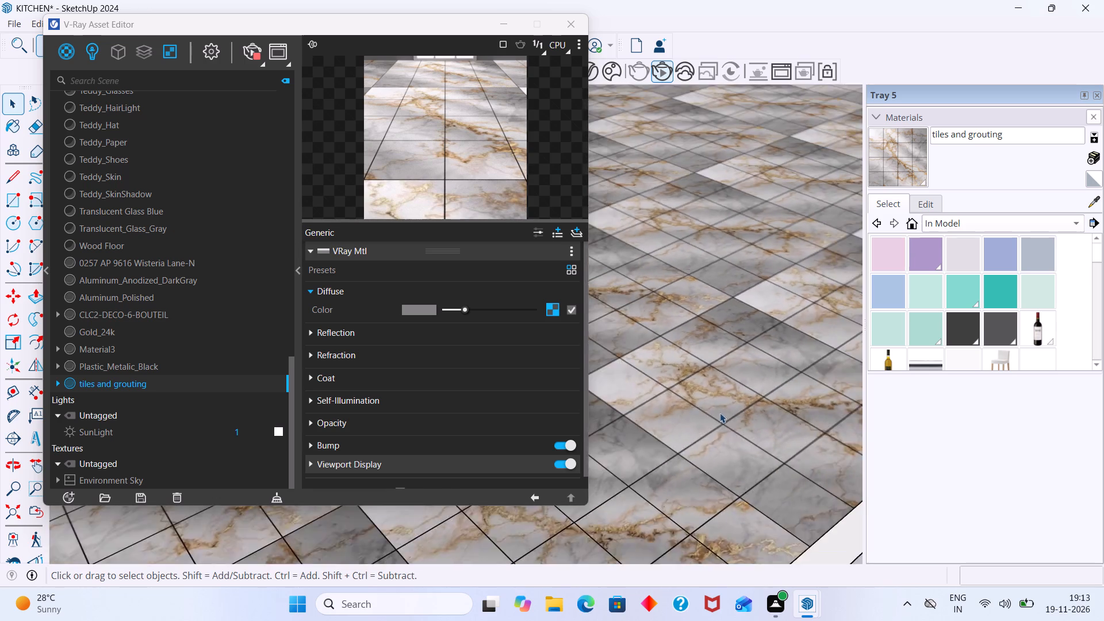
pyautogui.scroll(-16, 720, 413)
pyautogui.moveTo(745, 420); pyautogui.dragTo(661, 412, button='middle')
pyautogui.scroll(-1, 662, 416)
pyautogui.moveTo(674, 421); pyautogui.dragTo(810, 343, button='middle')
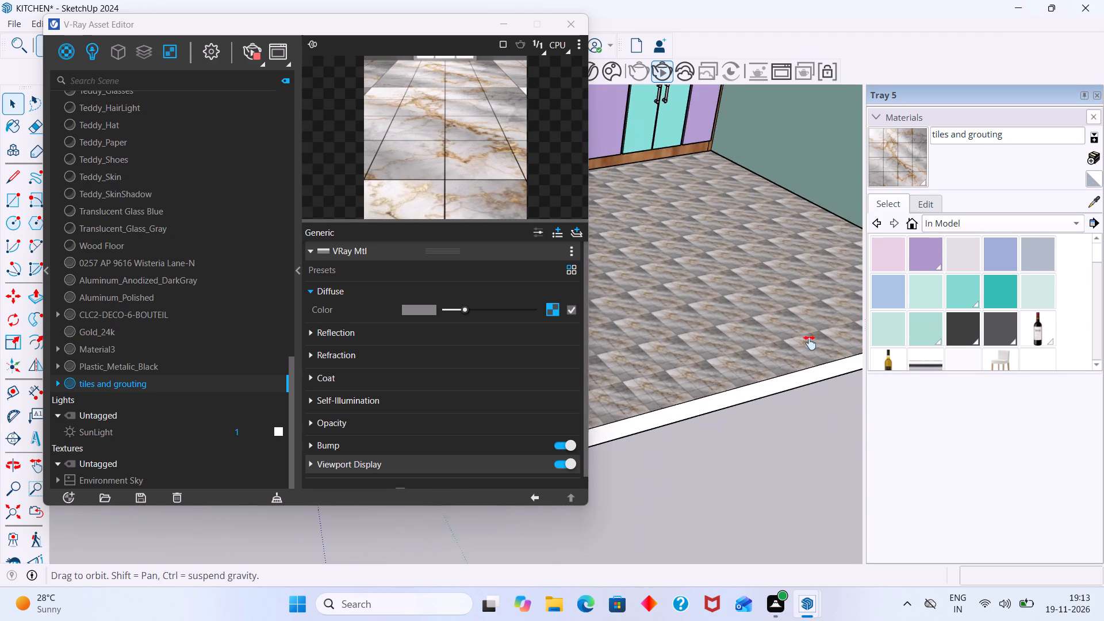
pyautogui.moveTo(810, 343); pyautogui.dragTo(811, 344, button='middle')
pyautogui.scroll(-6, 781, 358)
pyautogui.moveTo(718, 388); pyautogui.dragTo(855, 351, button='middle')
pyautogui.scroll(1, 859, 350)
pyautogui.moveTo(705, 393); pyautogui.dragTo(763, 390, button='middle')
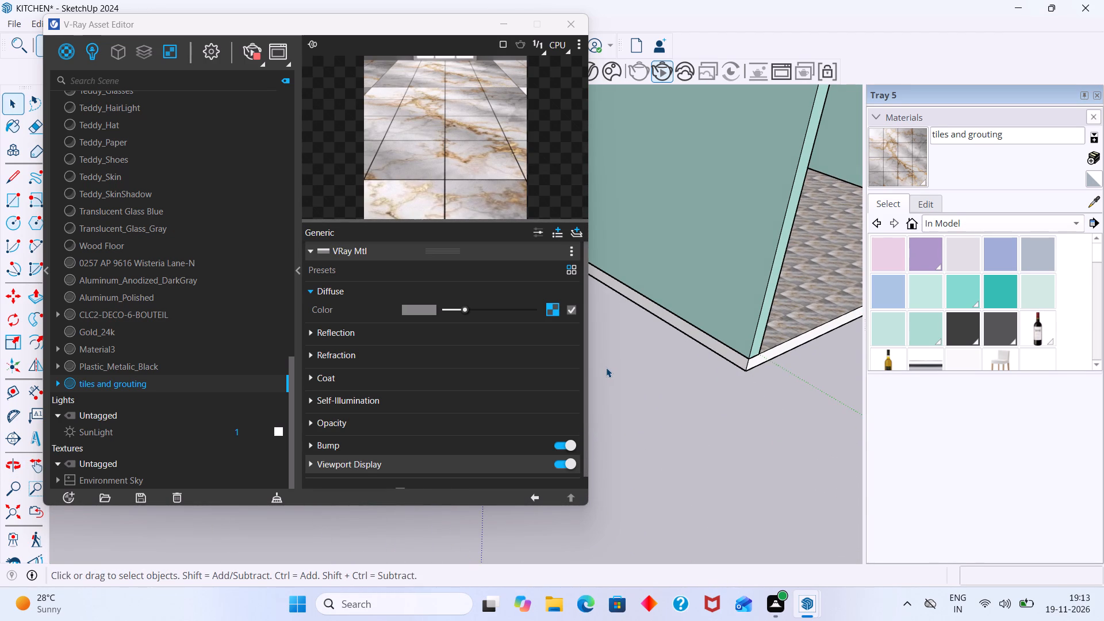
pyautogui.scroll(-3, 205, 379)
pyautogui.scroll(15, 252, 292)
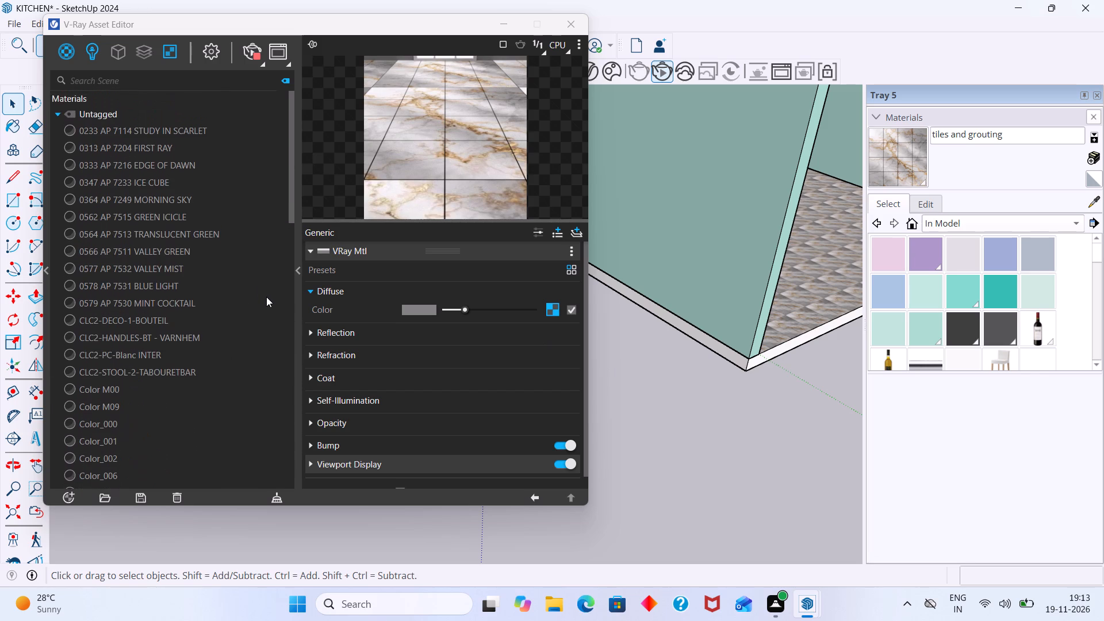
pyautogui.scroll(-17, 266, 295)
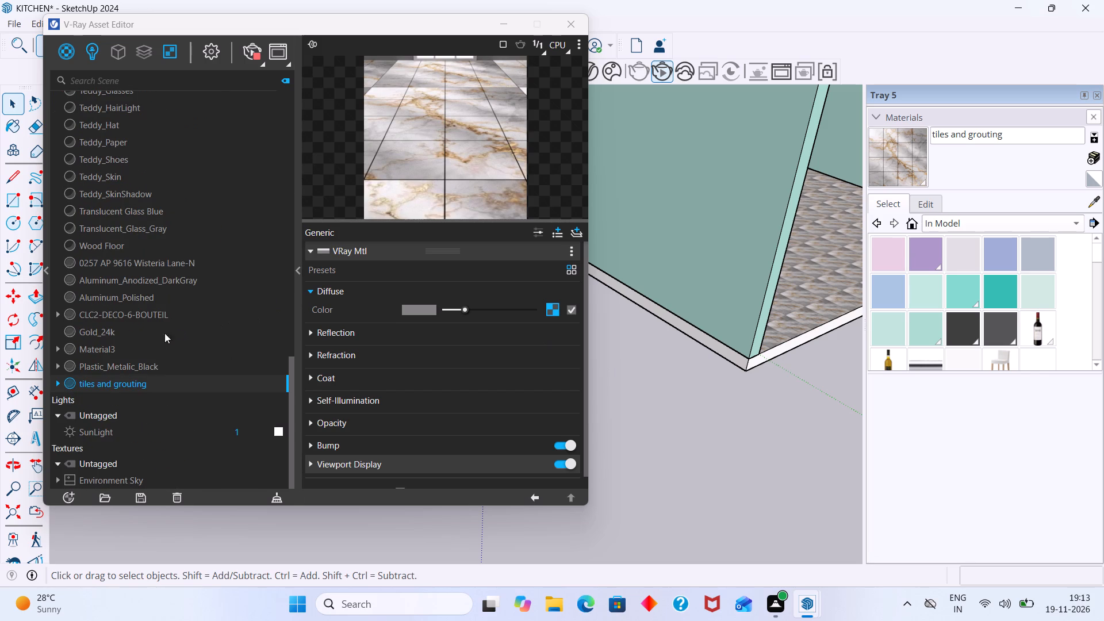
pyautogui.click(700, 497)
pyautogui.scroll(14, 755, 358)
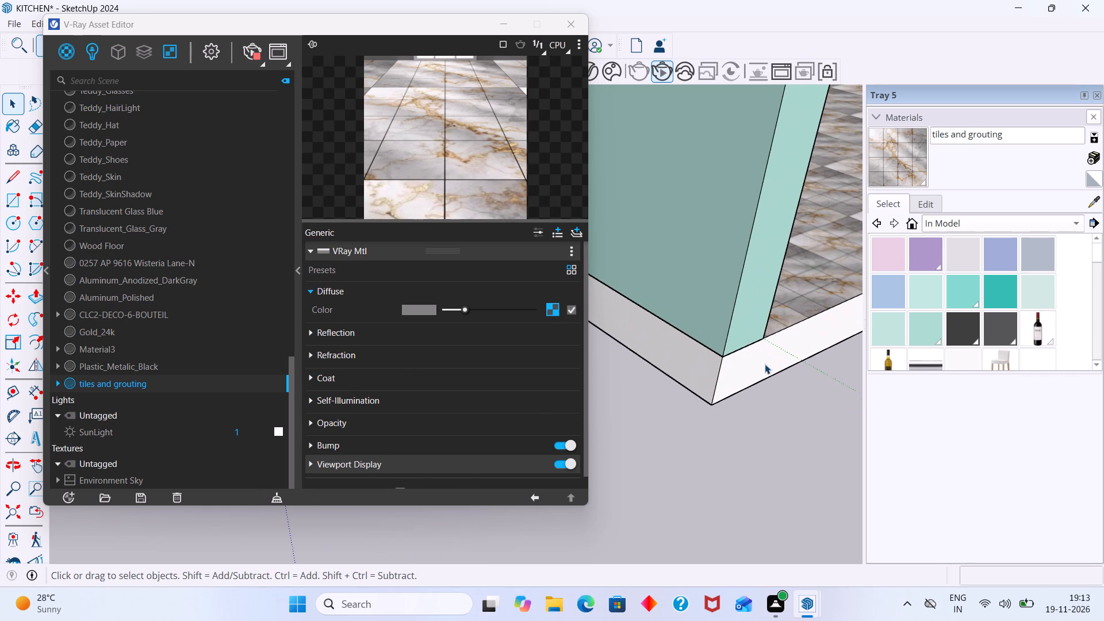
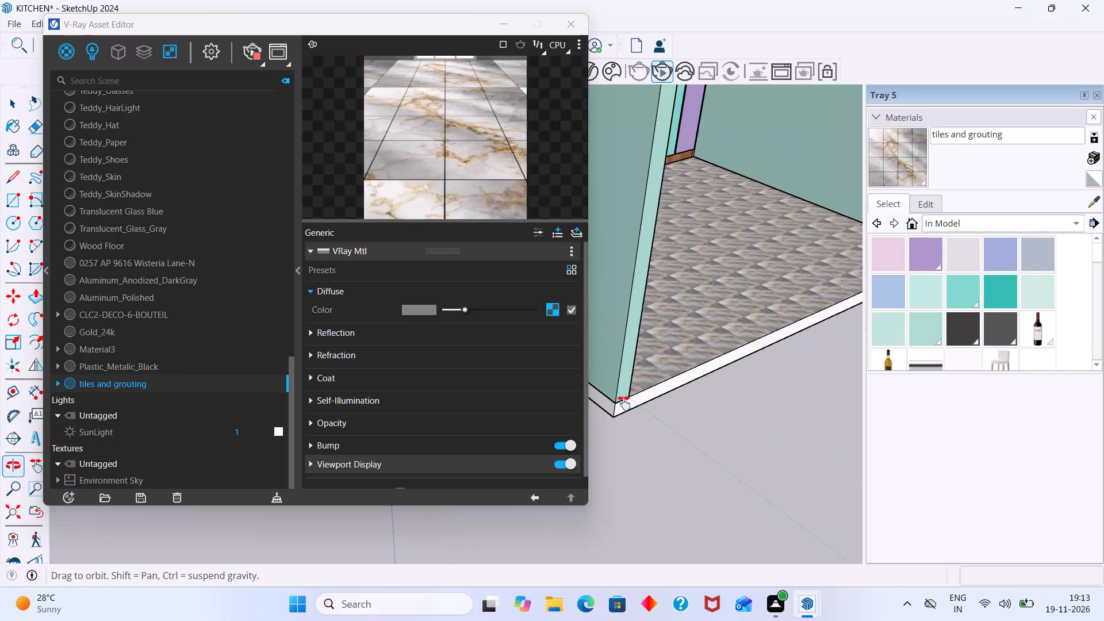
# Examine the marble tile and grout texture across the kitchen floor and its front edge, and close the V-Ray Asset Editor.
pyautogui.scroll(-2, 693, 359)
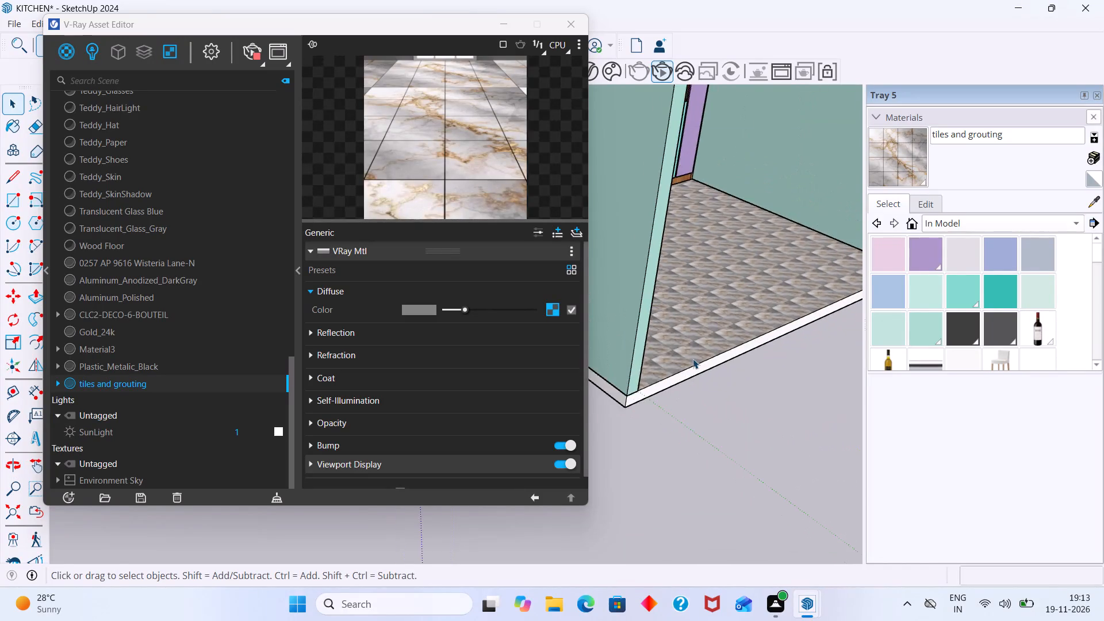
pyautogui.scroll(20, 696, 350)
pyautogui.scroll(1, 696, 350)
pyautogui.moveTo(699, 334); pyautogui.dragTo(823, 337, button='middle')
pyautogui.scroll(7, 812, 338)
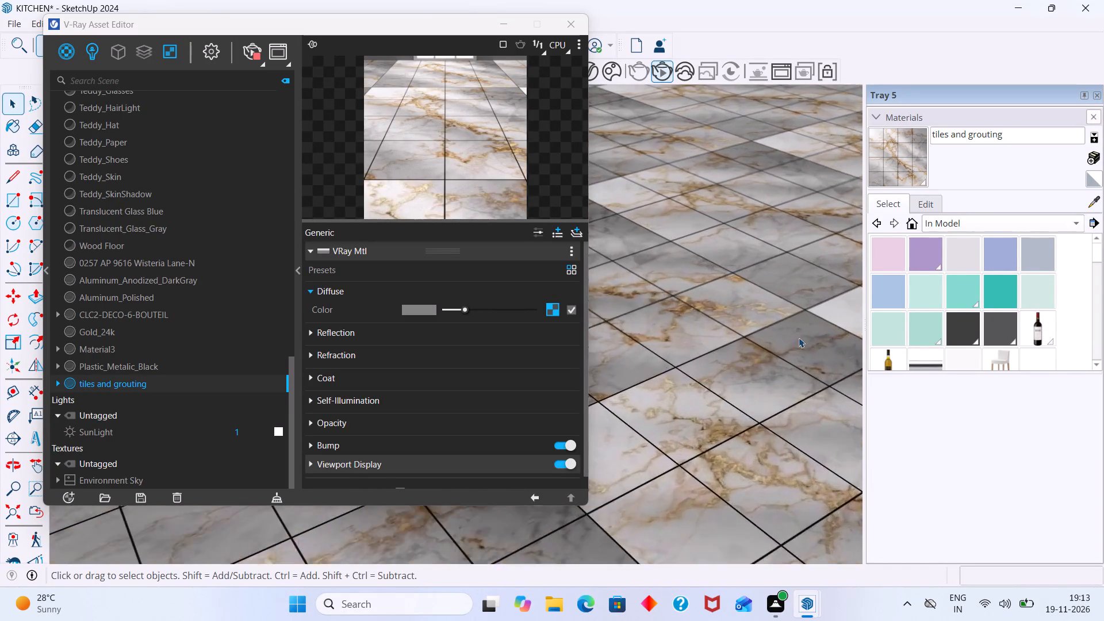
pyautogui.scroll(8, 799, 338)
pyautogui.keyDown('shift'); pyautogui.moveTo(783, 333); pyautogui.dragTo(689, 337, button='middle'); pyautogui.keyUp('shift')
pyautogui.scroll(-7, 710, 336)
pyautogui.moveTo(735, 360); pyautogui.dragTo(731, 338, button='middle')
pyautogui.scroll(-15, 729, 341)
pyautogui.moveTo(710, 373); pyautogui.dragTo(766, 335, button='middle')
pyautogui.scroll(-2, 743, 352)
pyautogui.moveTo(709, 377); pyautogui.dragTo(634, 387, button='middle')
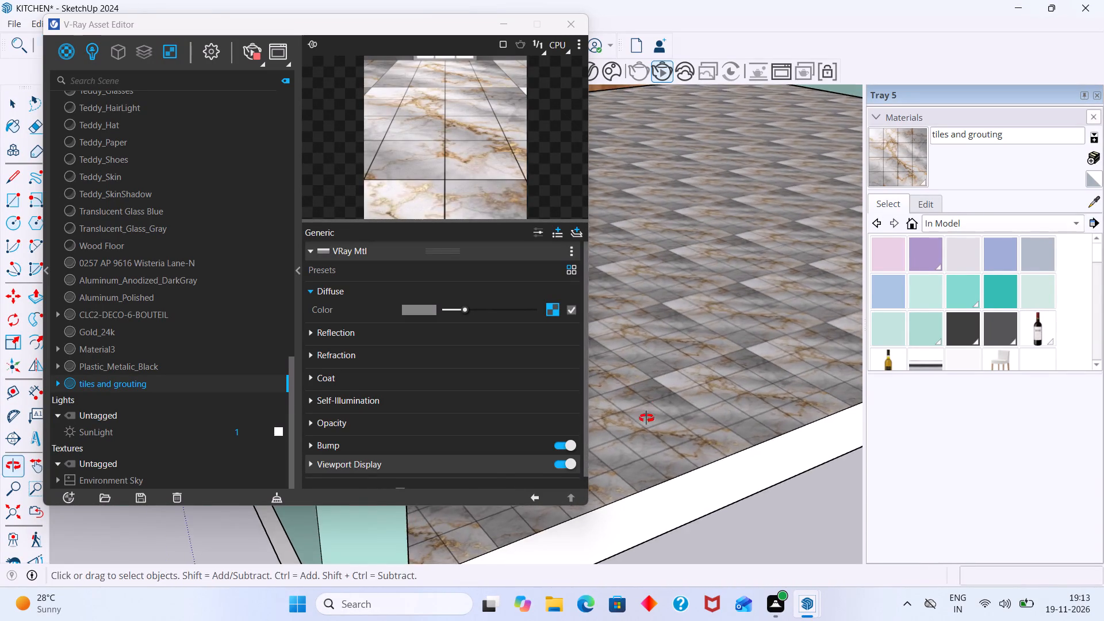
pyautogui.keyDown('shift'); pyautogui.moveTo(646, 418); pyautogui.dragTo(685, 374, button='middle'); pyautogui.keyUp('shift')
pyautogui.scroll(20, 657, 428)
pyautogui.scroll(5, 657, 428)
pyautogui.keyDown('shift'); pyautogui.moveTo(671, 438); pyautogui.dragTo(695, 417, button='middle'); pyautogui.keyUp('shift')
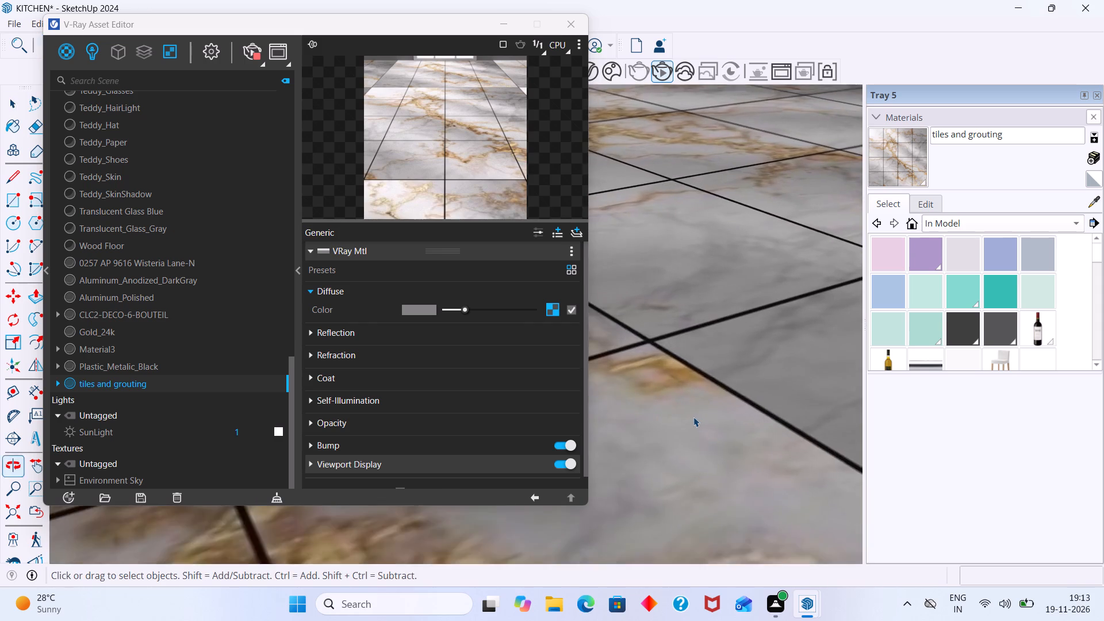
pyautogui.scroll(-20, 689, 413)
pyautogui.scroll(-2, 689, 413)
pyautogui.keyDown('shift'); pyautogui.moveTo(666, 438); pyautogui.dragTo(826, 336, button='middle'); pyautogui.keyUp('shift')
pyautogui.scroll(-7, 785, 360)
pyautogui.moveTo(738, 423); pyautogui.dragTo(729, 412, button='middle')
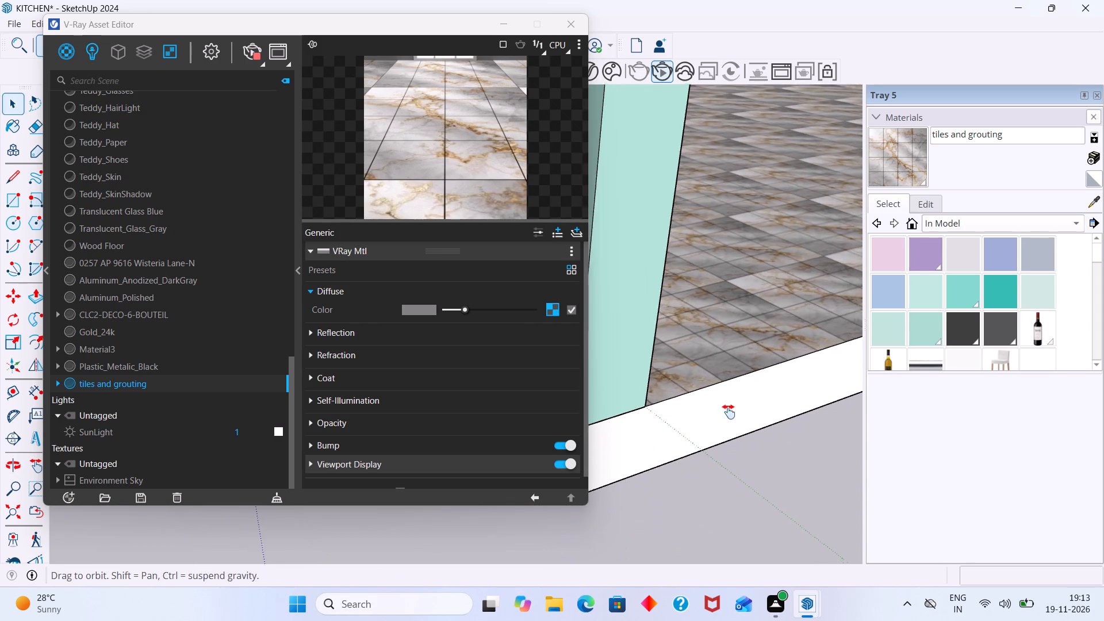
pyautogui.moveTo(729, 412); pyautogui.dragTo(699, 400, button='middle')
pyautogui.moveTo(639, 401); pyautogui.dragTo(722, 405, button='middle')
pyautogui.scroll(-3, 688, 402)
pyautogui.keyDown('shift'); pyautogui.moveTo(697, 404); pyautogui.dragTo(735, 502, button='middle'); pyautogui.keyUp('shift')
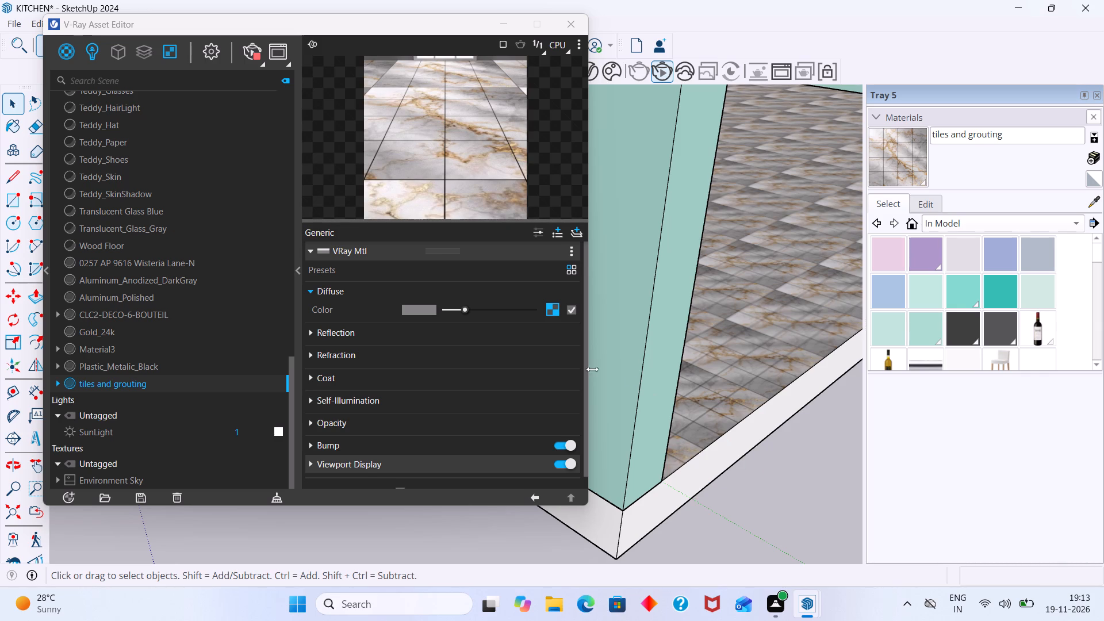
pyautogui.click(572, 20)
# Paint the kitchen's roof slab with Blacktop Old 01 from the Asphalt and Concrete materials.
pyautogui.scroll(-7, 621, 315)
pyautogui.moveTo(655, 358); pyautogui.dragTo(549, 329, button='middle')
pyautogui.scroll(-3, 558, 336)
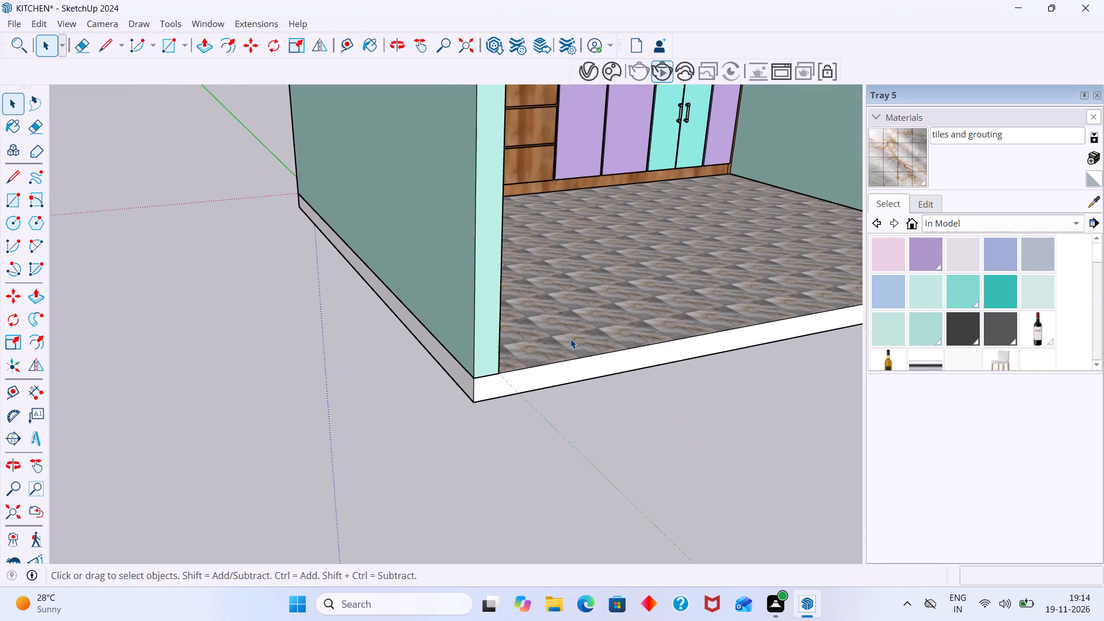
pyautogui.moveTo(618, 372); pyautogui.dragTo(505, 381, button='middle')
pyautogui.scroll(-6, 530, 365)
pyautogui.moveTo(536, 371); pyautogui.dragTo(545, 378, button='middle')
pyautogui.moveTo(557, 352); pyautogui.dragTo(520, 401, button='middle')
pyautogui.scroll(-8, 538, 386)
pyautogui.moveTo(559, 374); pyautogui.dragTo(439, 373, button='middle')
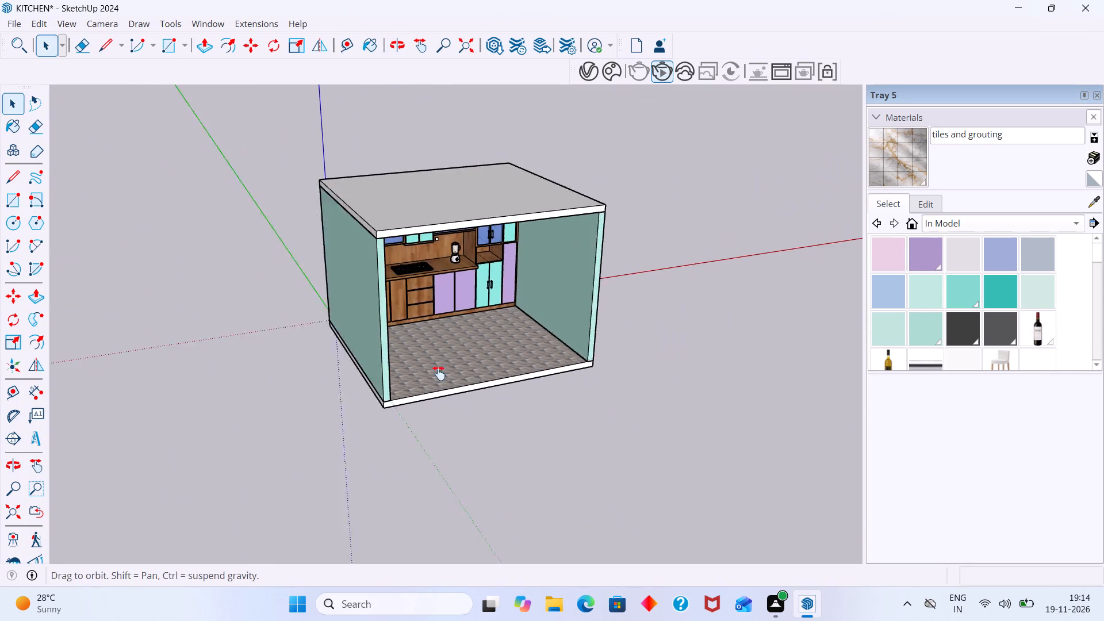
pyautogui.moveTo(439, 373); pyautogui.dragTo(431, 371, button='middle')
pyautogui.moveTo(540, 276); pyautogui.dragTo(738, 272, button='middle')
pyautogui.scroll(7, 497, 220)
pyautogui.click(484, 240)
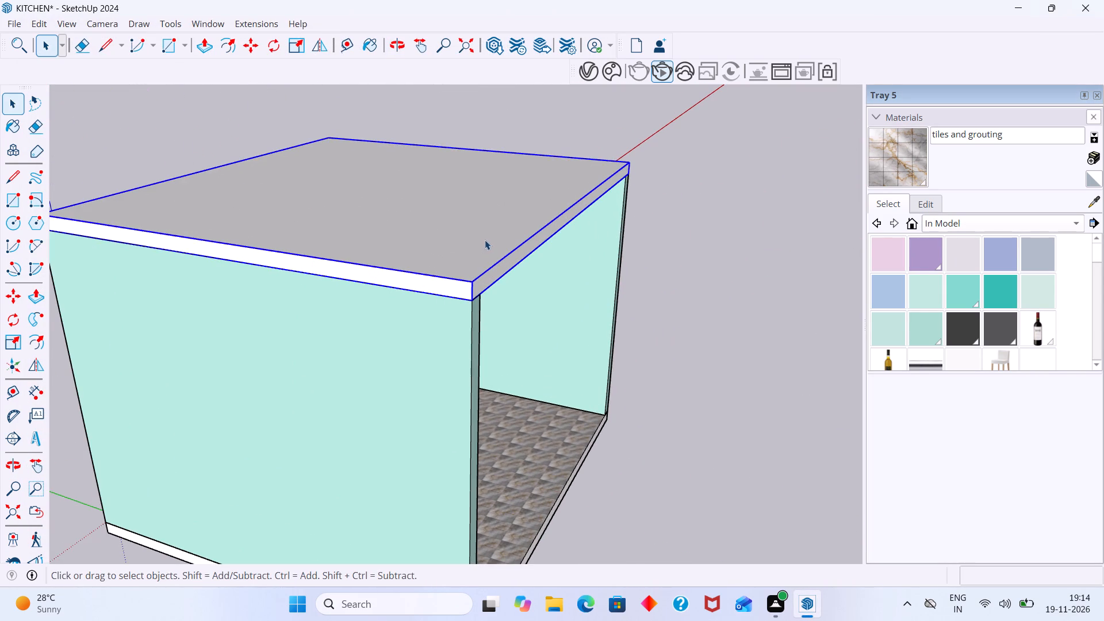
pyautogui.click(1080, 222)
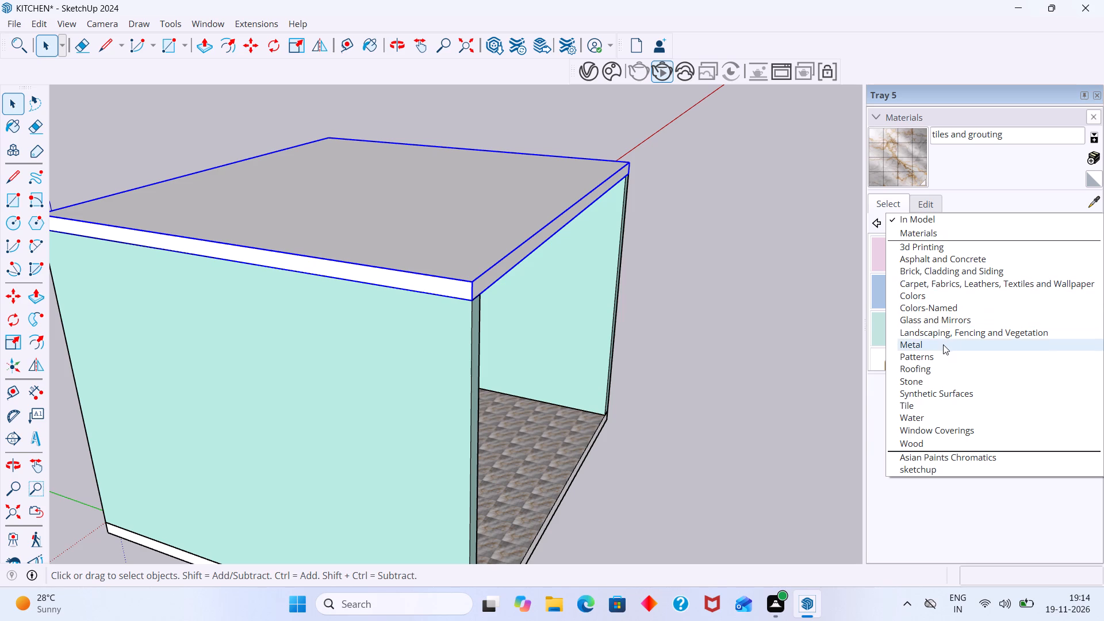
pyautogui.click(936, 257)
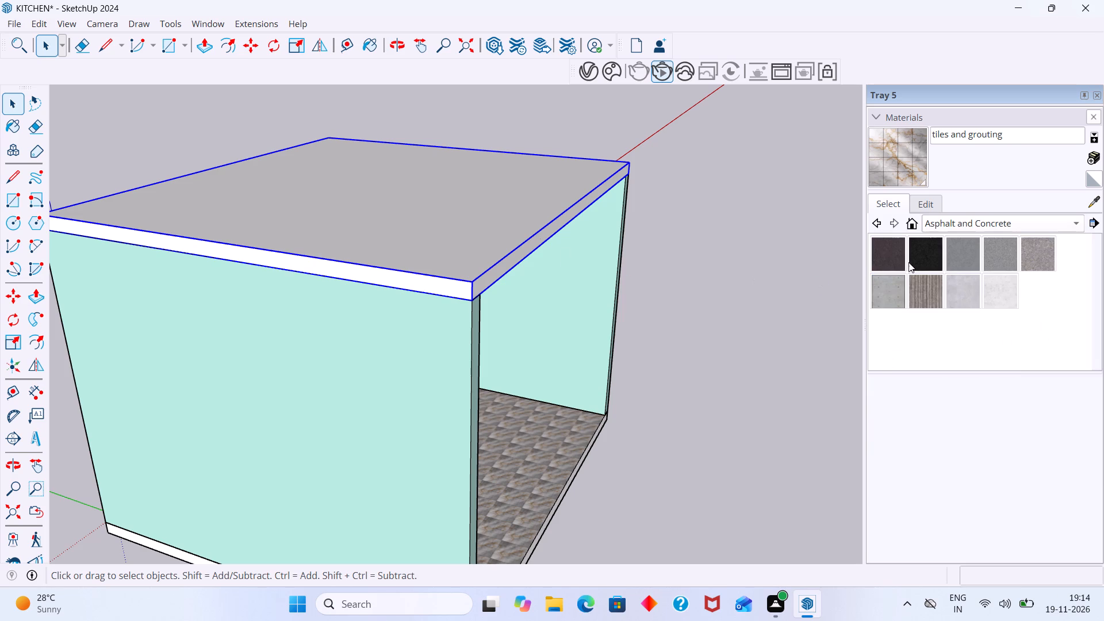
pyautogui.click(967, 256)
pyautogui.click(513, 238)
pyautogui.scroll(-2, 551, 249)
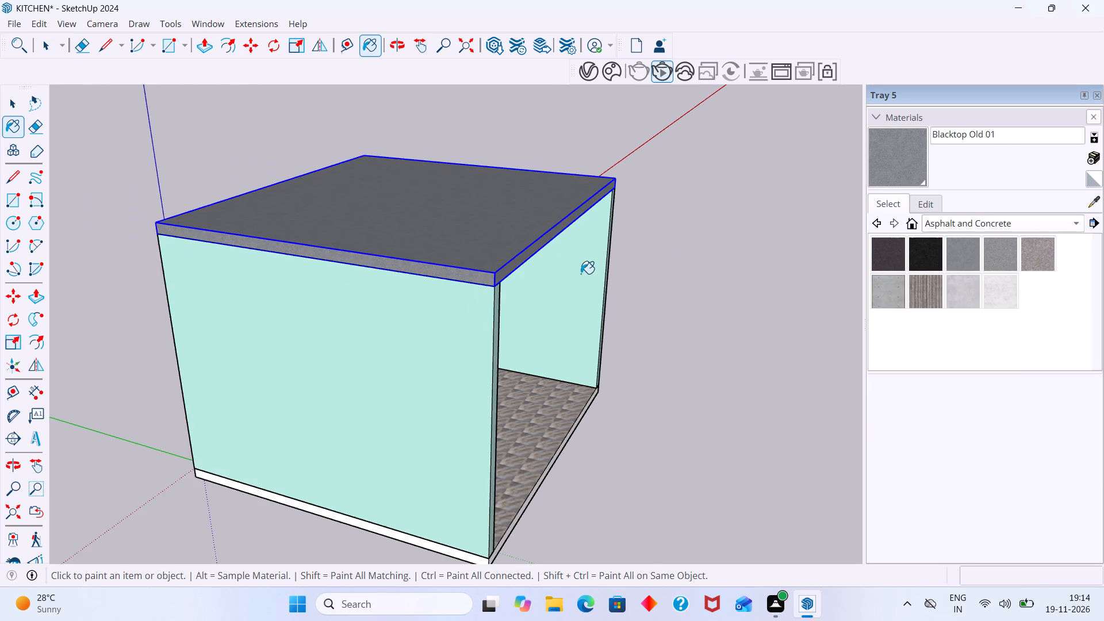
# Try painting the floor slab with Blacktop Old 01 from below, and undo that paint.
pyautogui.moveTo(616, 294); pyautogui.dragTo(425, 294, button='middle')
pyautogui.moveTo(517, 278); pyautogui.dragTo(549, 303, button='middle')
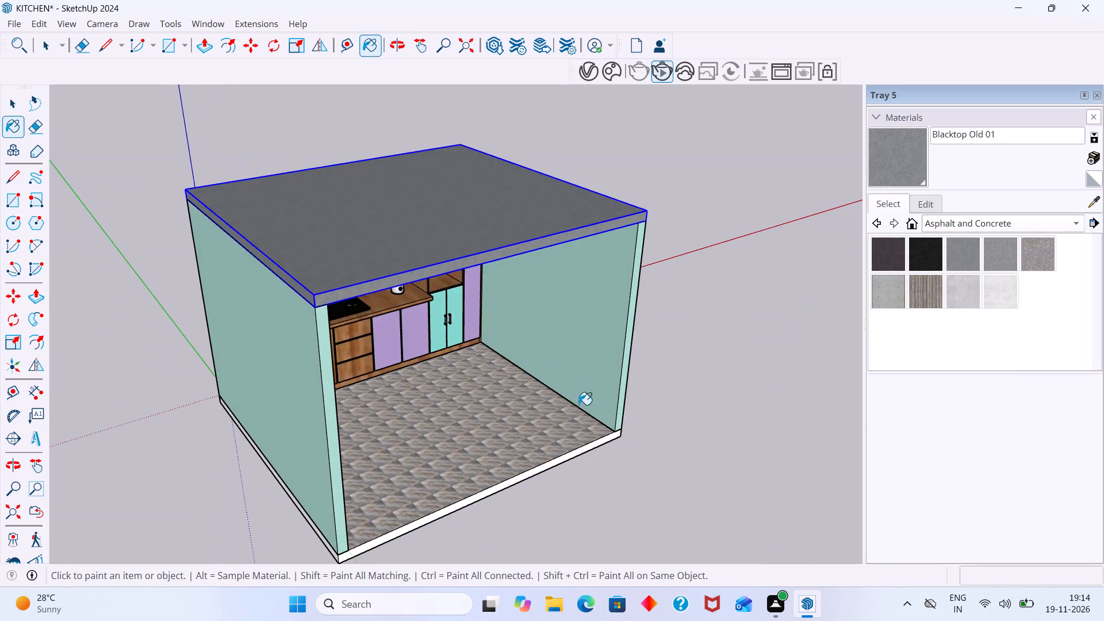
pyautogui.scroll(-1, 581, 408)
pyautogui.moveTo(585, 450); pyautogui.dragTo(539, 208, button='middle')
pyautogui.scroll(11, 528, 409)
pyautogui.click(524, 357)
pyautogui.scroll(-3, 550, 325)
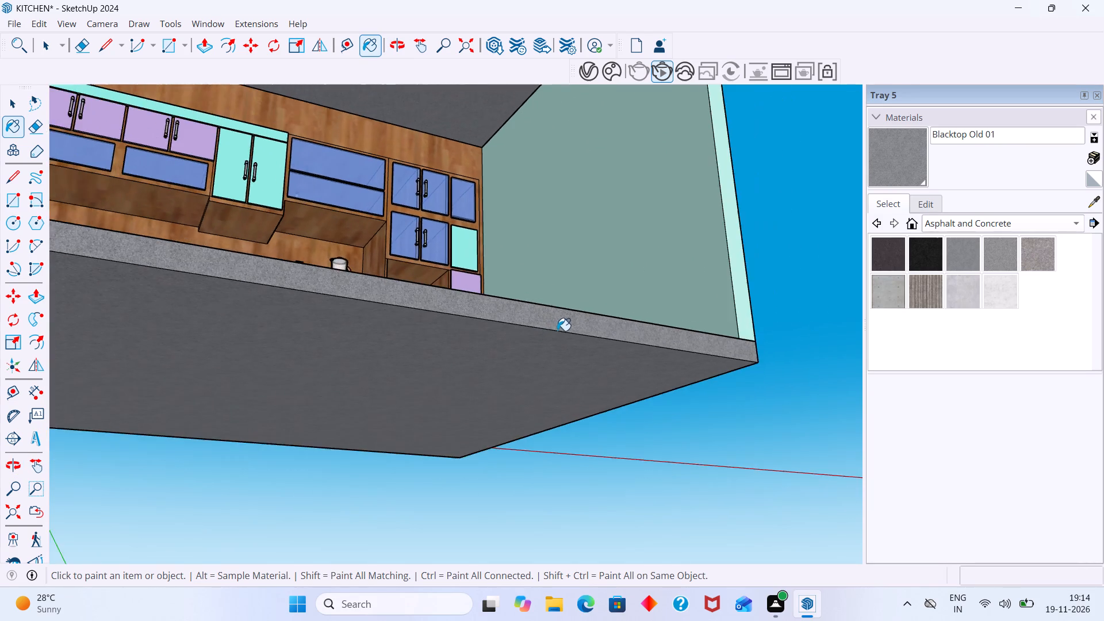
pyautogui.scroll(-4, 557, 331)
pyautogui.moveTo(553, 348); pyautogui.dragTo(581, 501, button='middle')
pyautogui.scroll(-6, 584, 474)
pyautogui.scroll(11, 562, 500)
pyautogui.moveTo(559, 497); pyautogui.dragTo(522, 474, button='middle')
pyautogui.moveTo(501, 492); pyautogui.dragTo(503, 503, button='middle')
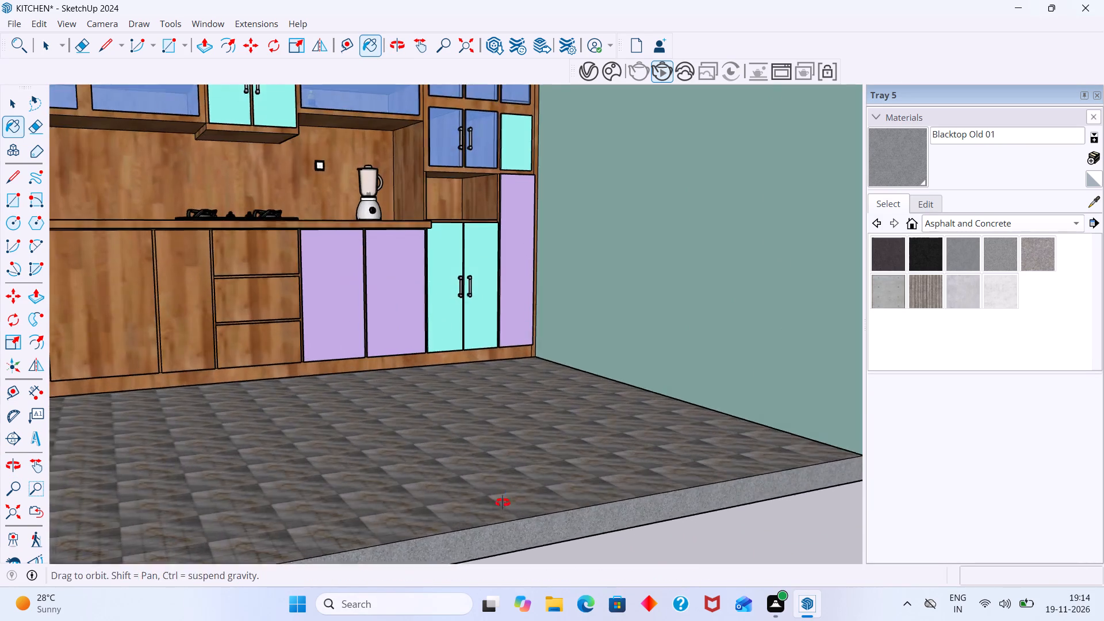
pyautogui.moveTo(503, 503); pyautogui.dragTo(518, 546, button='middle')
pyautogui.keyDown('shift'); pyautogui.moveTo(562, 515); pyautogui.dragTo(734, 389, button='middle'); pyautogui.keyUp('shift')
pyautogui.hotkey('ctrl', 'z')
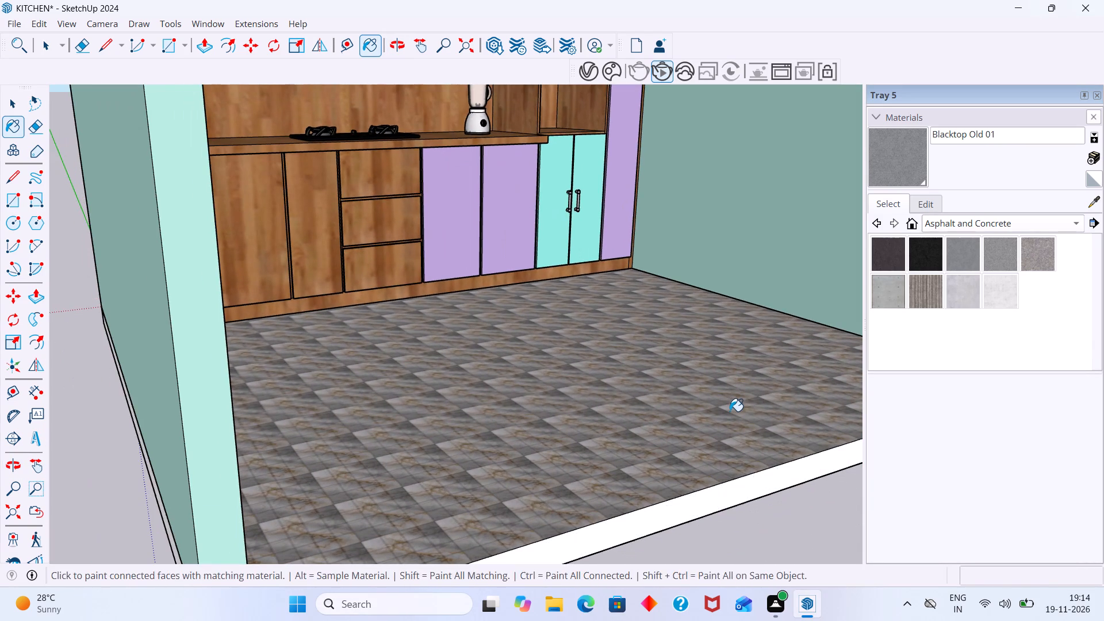
# Paint the base slab with Blacktop Old 01 from its front edge, keeping the marble tiles on the floor's top face.
pyautogui.scroll(-3, 726, 422)
pyautogui.keyDown('shift'); pyautogui.moveTo(708, 434); pyautogui.dragTo(762, 255, button='middle'); pyautogui.keyUp('shift')
pyautogui.scroll(6, 636, 366)
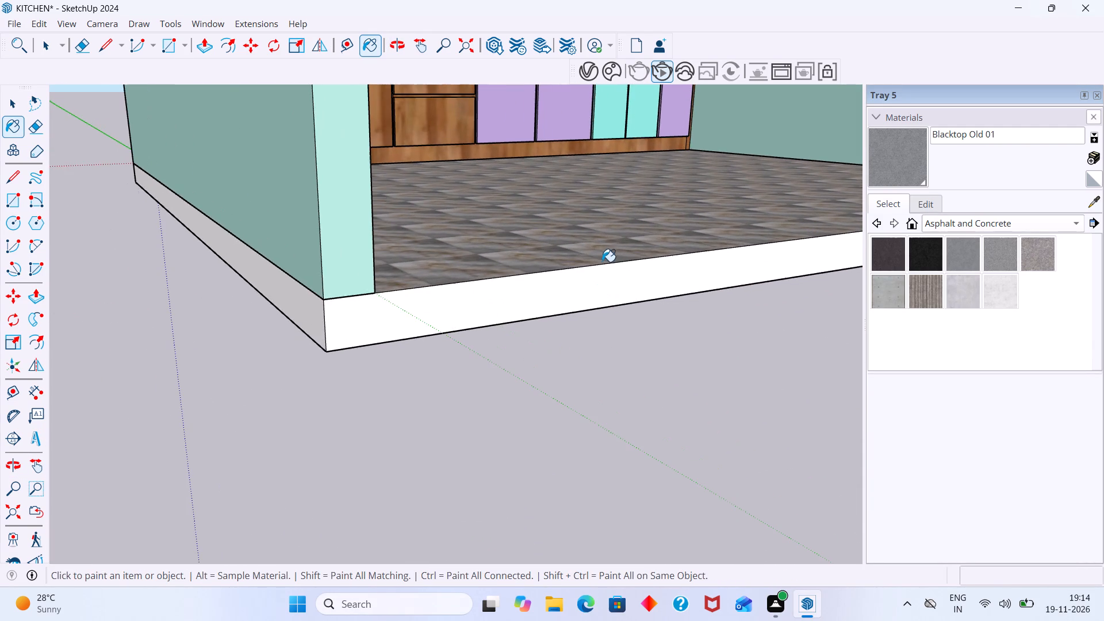
pyautogui.click(602, 279)
pyautogui.scroll(-6, 603, 298)
pyautogui.moveTo(586, 340); pyautogui.dragTo(428, 355, button='middle')
pyautogui.scroll(-10, 474, 350)
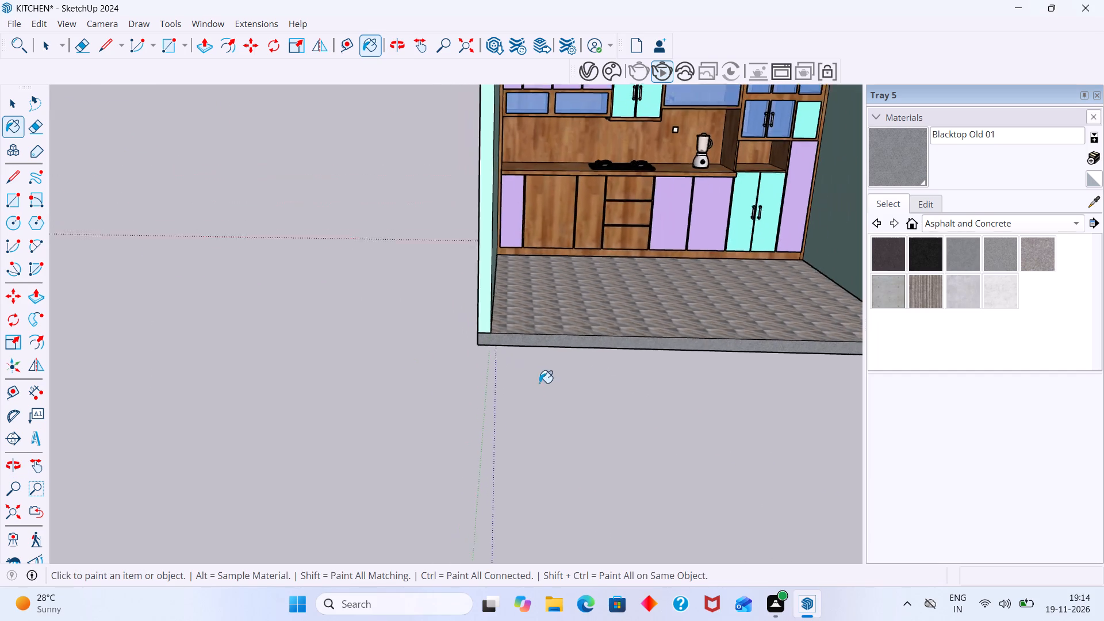
pyautogui.scroll(-1, 539, 383)
pyautogui.moveTo(572, 385); pyautogui.dragTo(430, 374, button='middle')
pyautogui.scroll(-4, 448, 372)
pyautogui.moveTo(585, 402); pyautogui.dragTo(452, 359, button='middle')
pyautogui.moveTo(652, 375); pyautogui.dragTo(524, 373, button='middle')
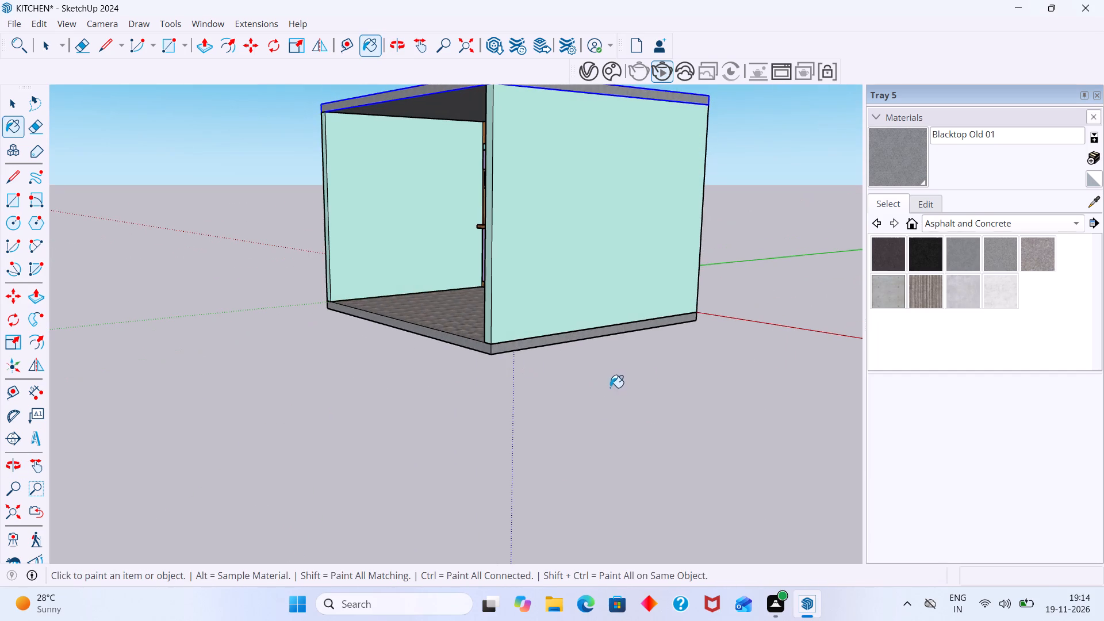
pyautogui.press('space')
pyautogui.click(646, 423)
# Examine the tiled floor, the slab edges and the base cabinets from the kitchen's open front.
pyautogui.scroll(-1, 613, 369)
pyautogui.moveTo(619, 364); pyautogui.dragTo(813, 392, button='middle')
pyautogui.scroll(7, 592, 354)
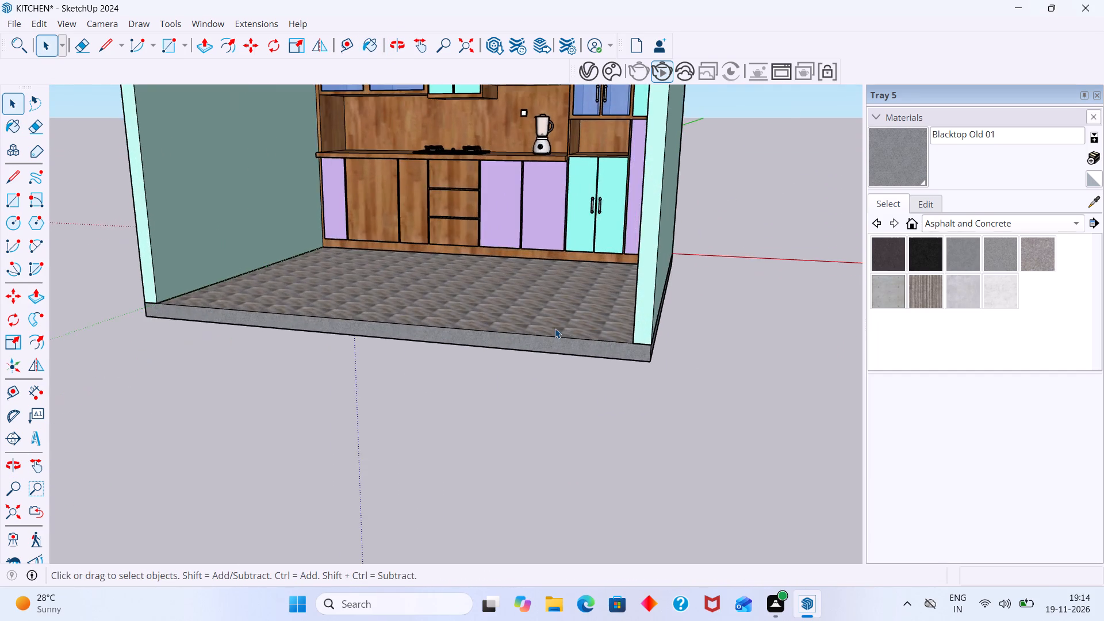
pyautogui.moveTo(572, 330); pyautogui.dragTo(622, 332, button='middle')
pyautogui.scroll(4, 482, 238)
pyautogui.middleClick(482, 233)
pyautogui.moveTo(482, 237); pyautogui.dragTo(582, 255, button='middle')
pyautogui.scroll(8, 496, 207)
pyautogui.scroll(-3, 478, 184)
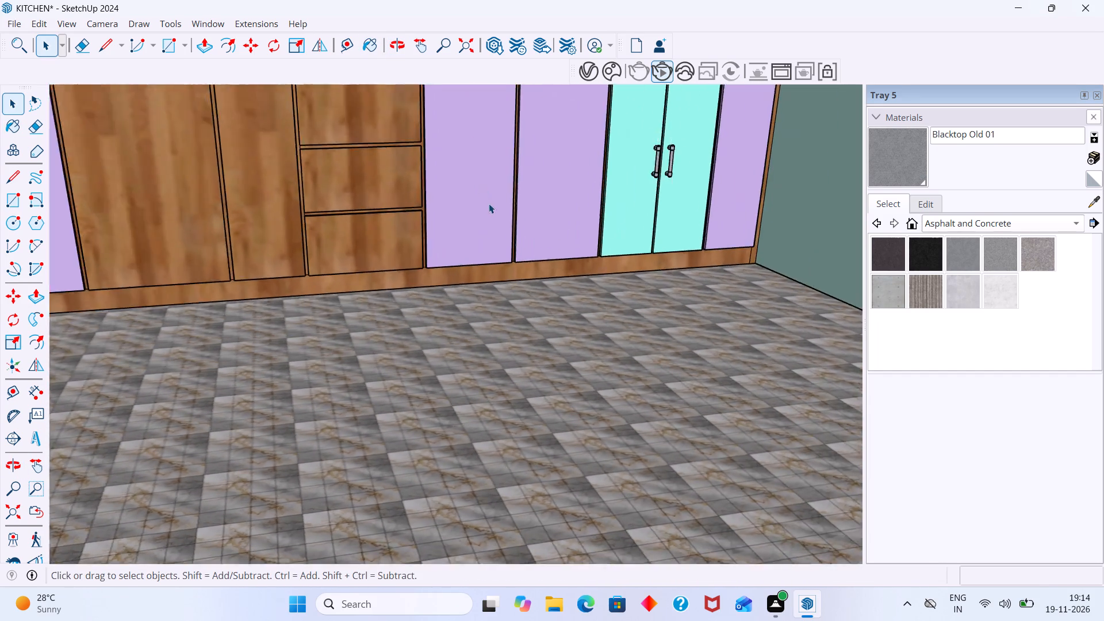
pyautogui.scroll(-10, 489, 204)
pyautogui.keyDown('shift'); pyautogui.moveTo(517, 241); pyautogui.dragTo(585, 431, button='middle'); pyautogui.keyUp('shift')
pyautogui.moveTo(587, 428); pyautogui.dragTo(595, 359, button='middle')
pyautogui.scroll(-3, 603, 373)
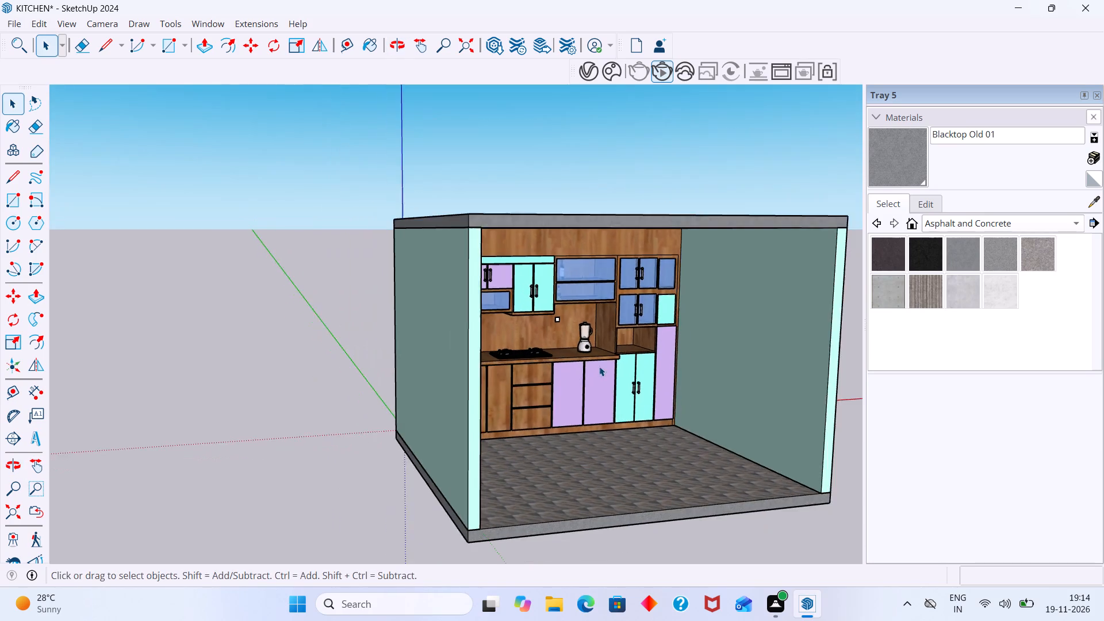
# Make the DBS Move Rotate Open Close tools available in the workspace.
pyautogui.moveTo(615, 366); pyautogui.dragTo(470, 359, button='middle')
pyautogui.scroll(11, 519, 335)
pyautogui.click(431, 376)
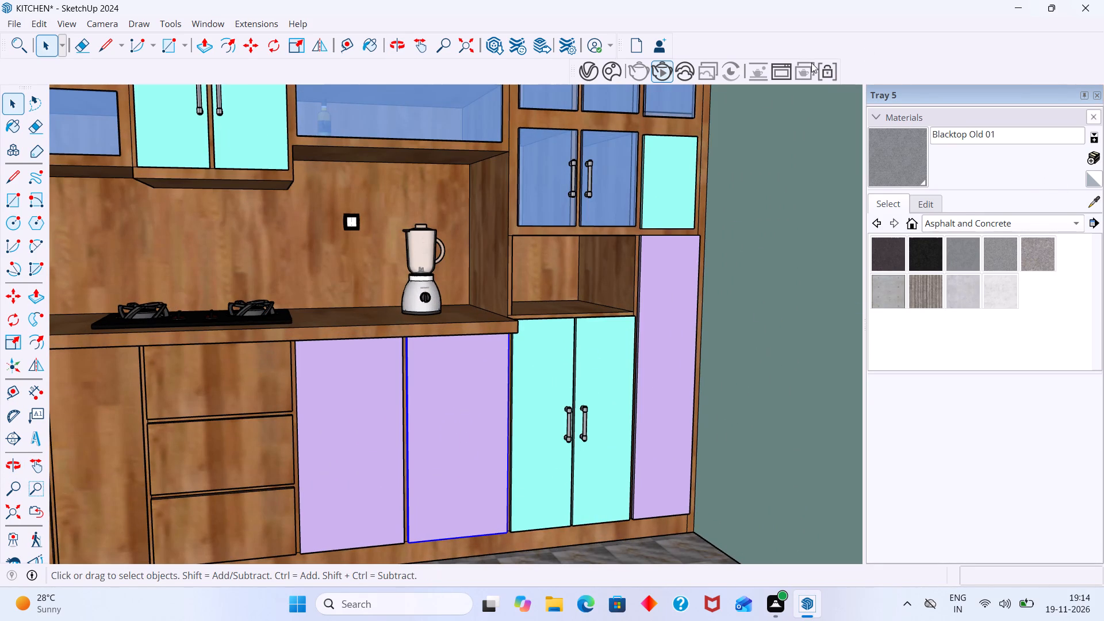
pyautogui.rightClick(879, 43)
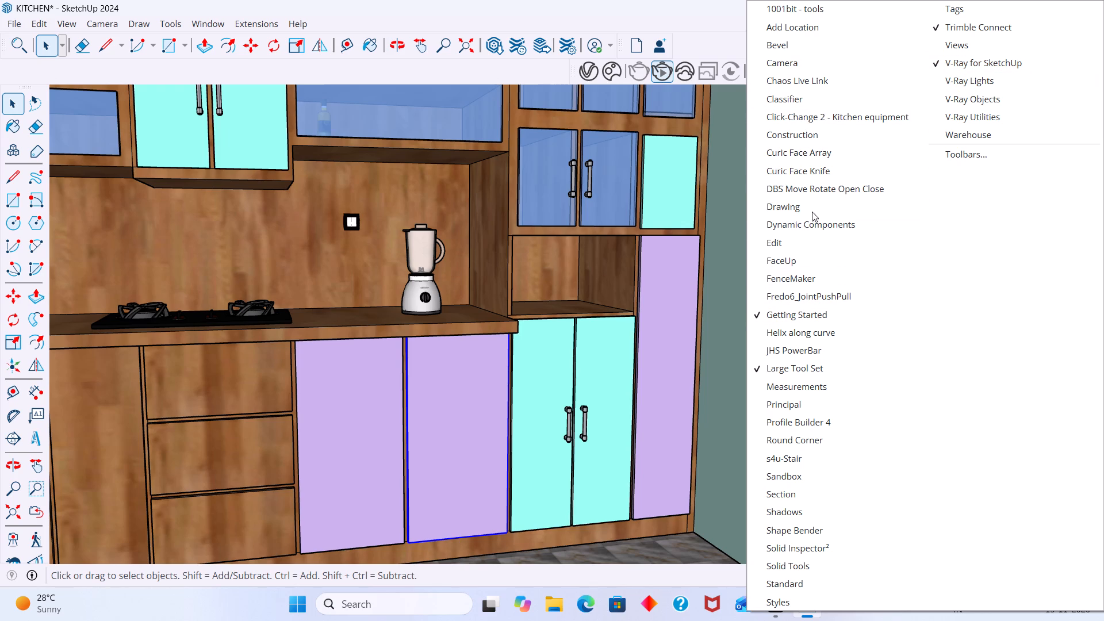
pyautogui.click(807, 190)
# Configure a joint for the lilac base cabinet door beside the drawers, choosing hinge as the joint type.
pyautogui.scroll(-9, 789, 201)
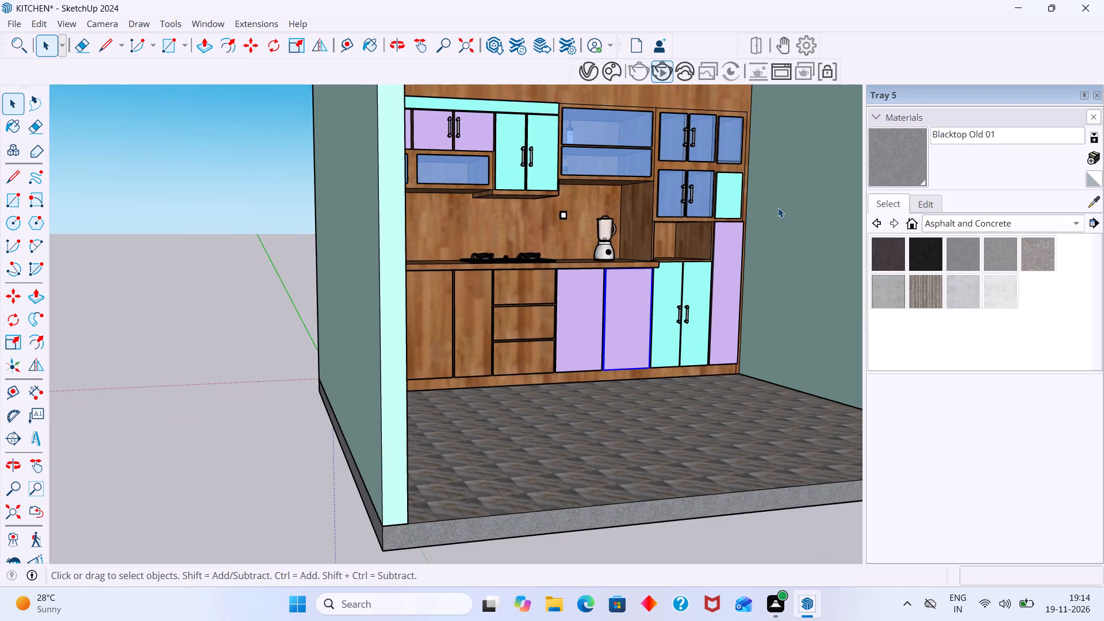
pyautogui.keyDown('shift'); pyautogui.moveTo(737, 220); pyautogui.dragTo(592, 243, button='middle'); pyautogui.keyUp('shift')
pyautogui.scroll(6, 403, 336)
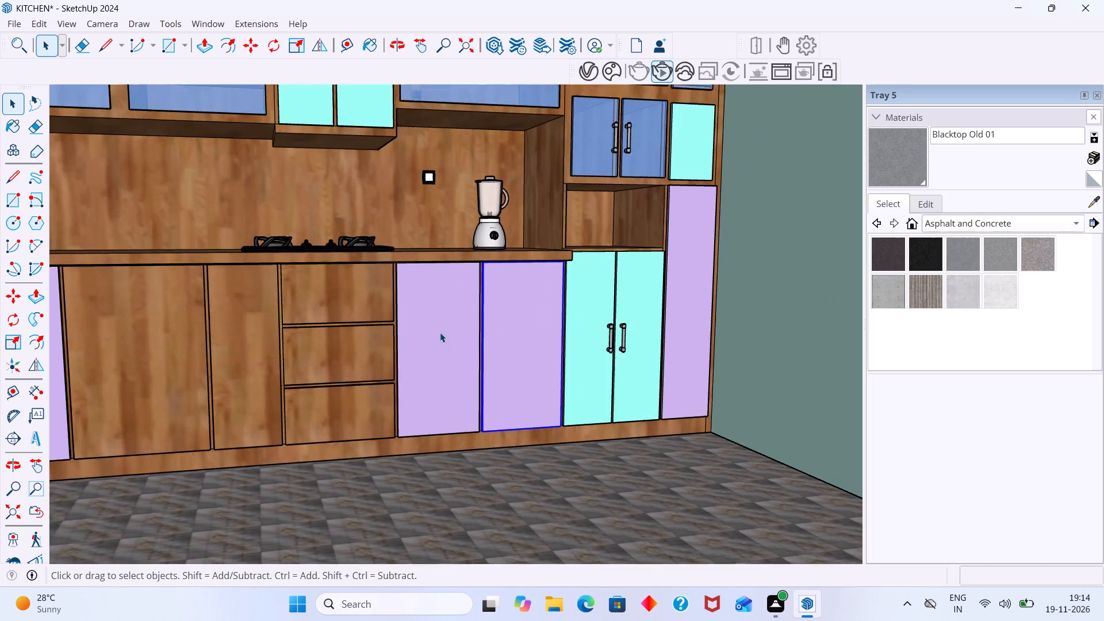
pyautogui.scroll(-11, 512, 369)
pyautogui.click(525, 528)
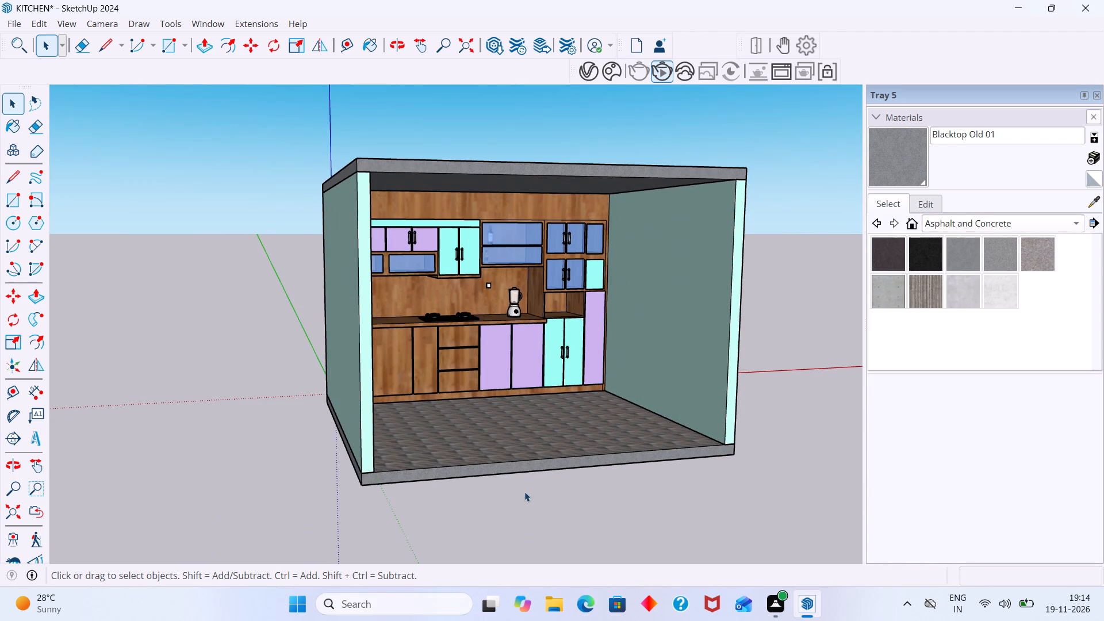
pyautogui.scroll(13, 527, 404)
pyautogui.click(477, 346)
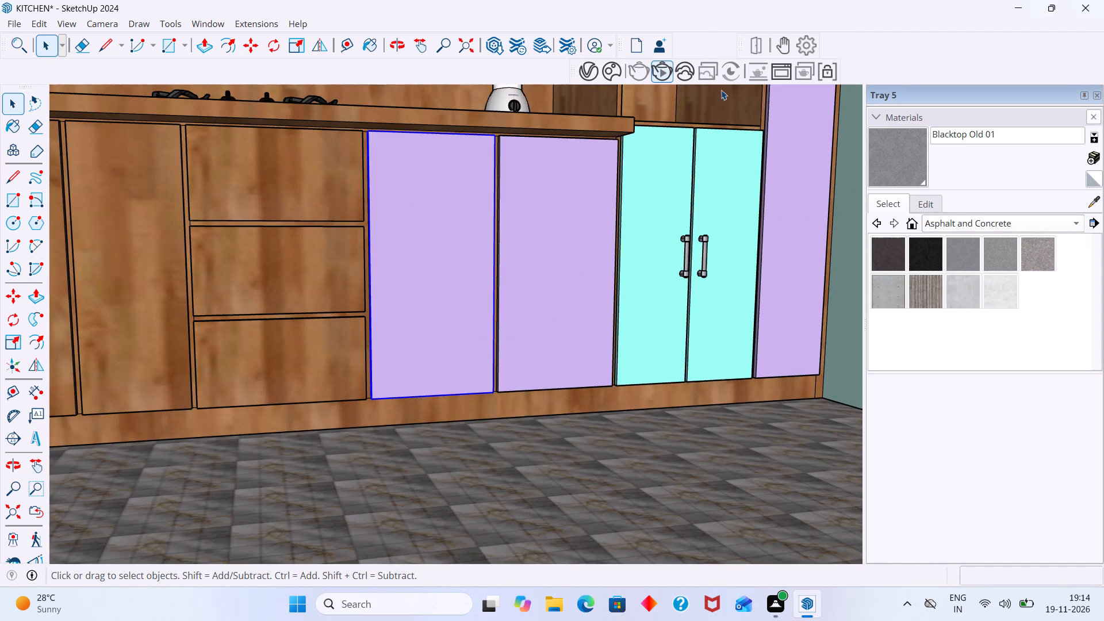
pyautogui.click(806, 48)
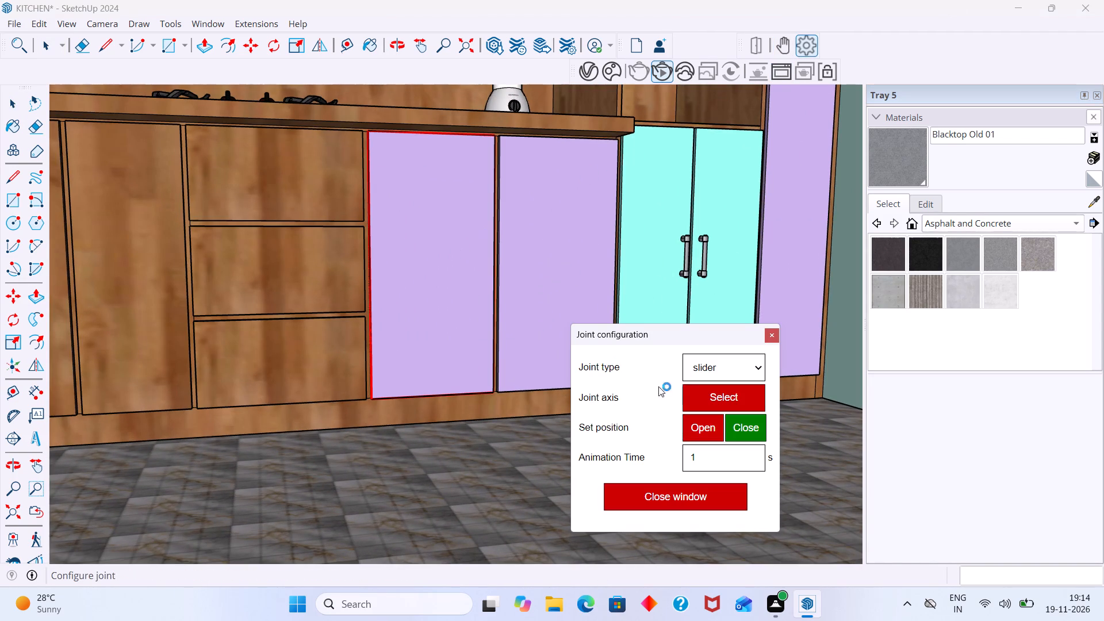
pyautogui.click(710, 369)
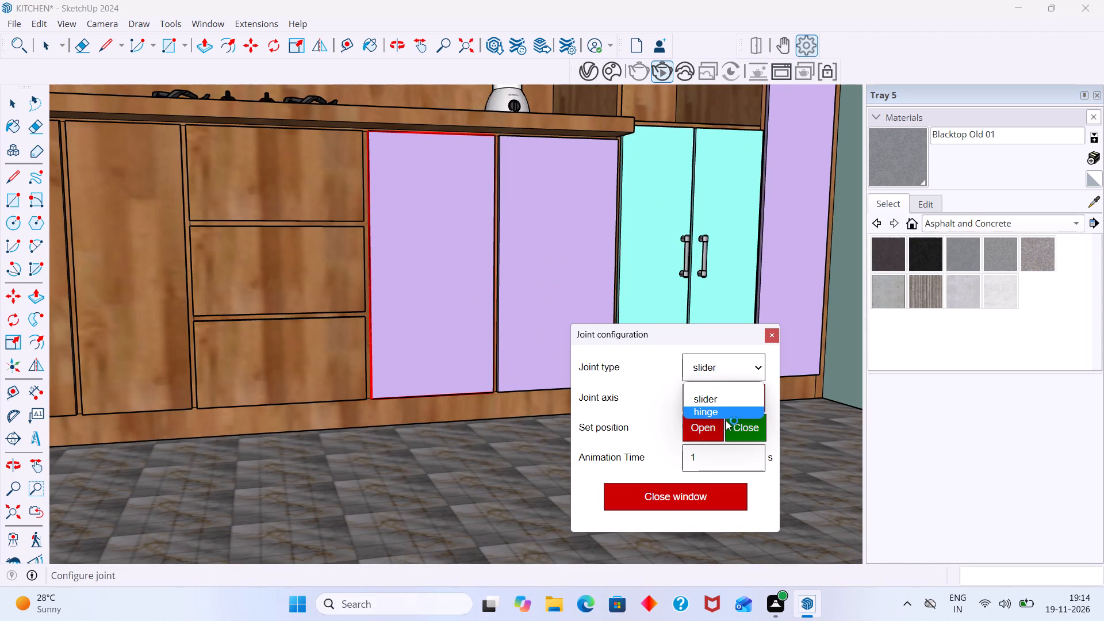
pyautogui.click(726, 413)
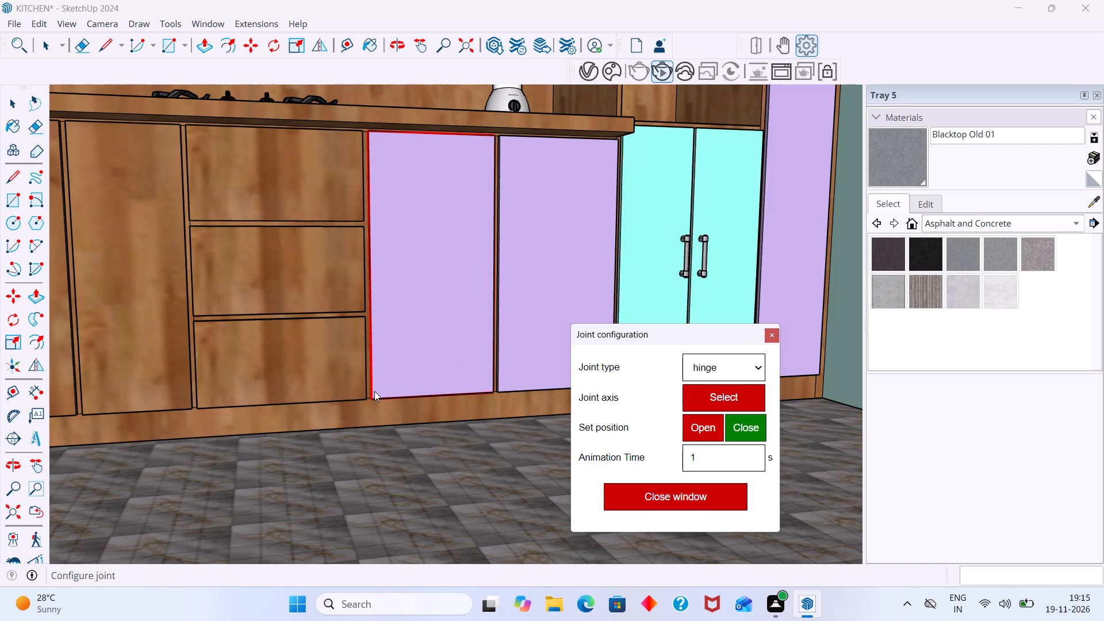
# Set the joint's animation time to 10 s and place the hinge axis on the door's vertical edge beside the drawers.
pyautogui.click(702, 400)
pyautogui.click(707, 466)
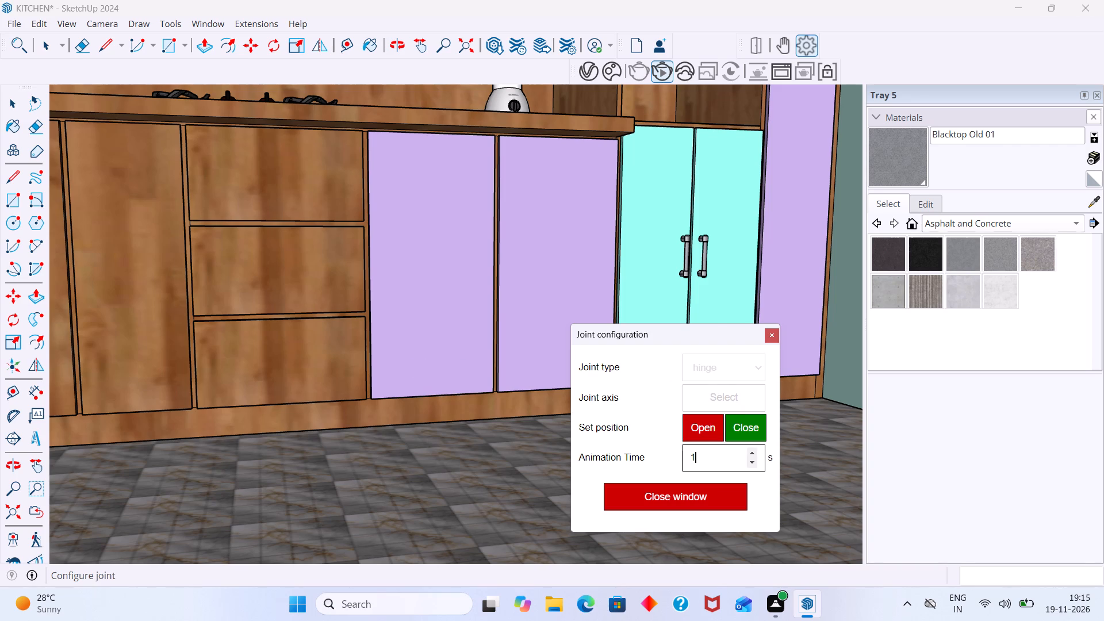
pyautogui.press('0')
pyautogui.press('Return')
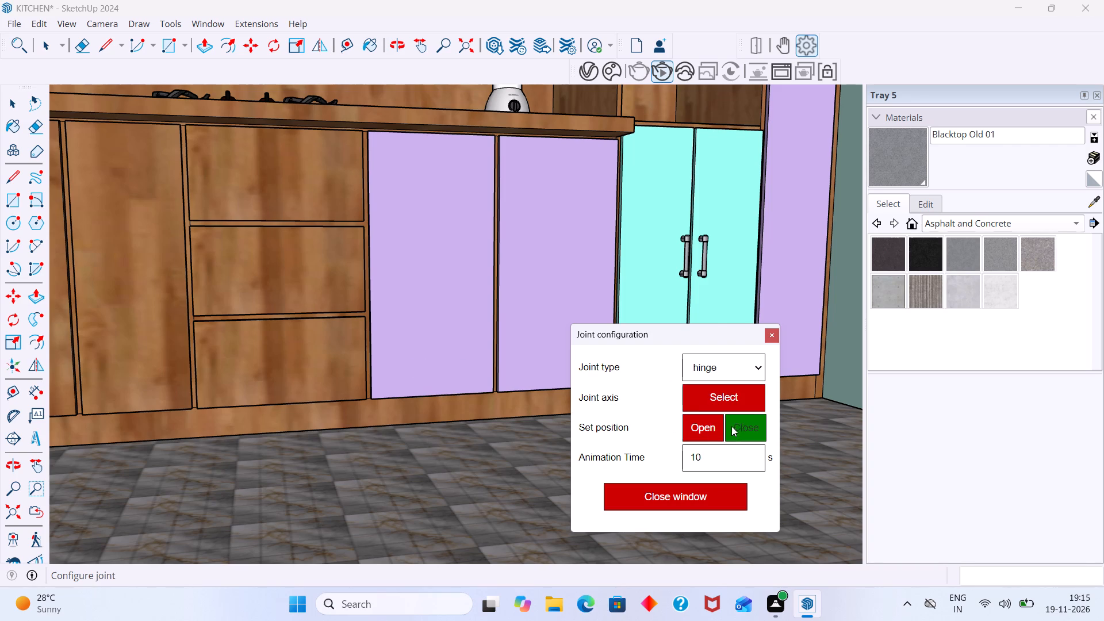
pyautogui.click(729, 409)
pyautogui.click(697, 434)
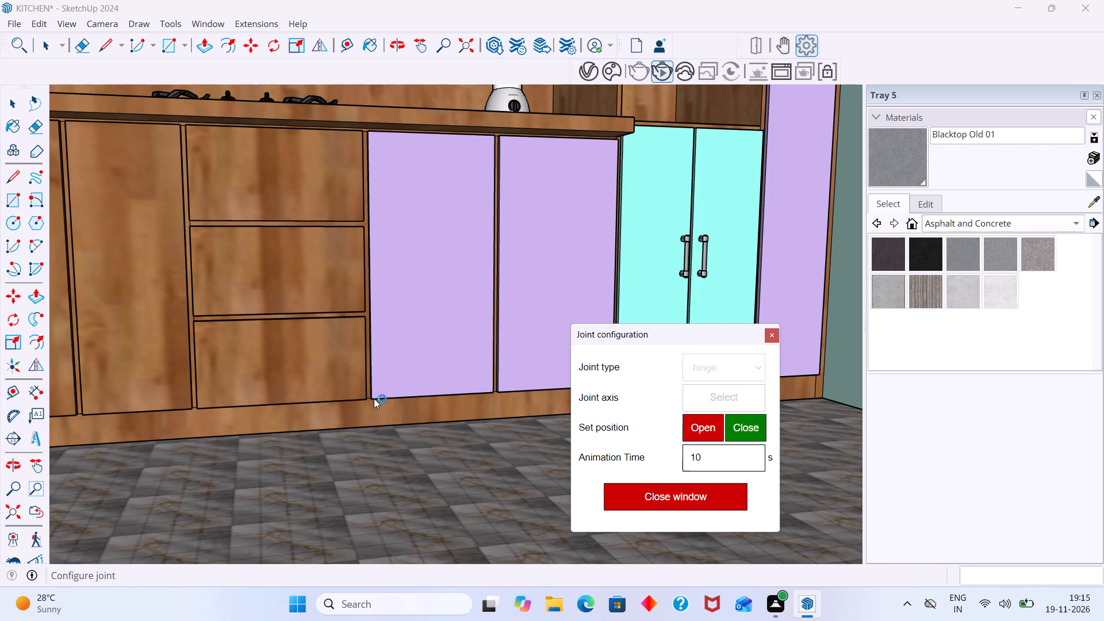
pyautogui.click(371, 392)
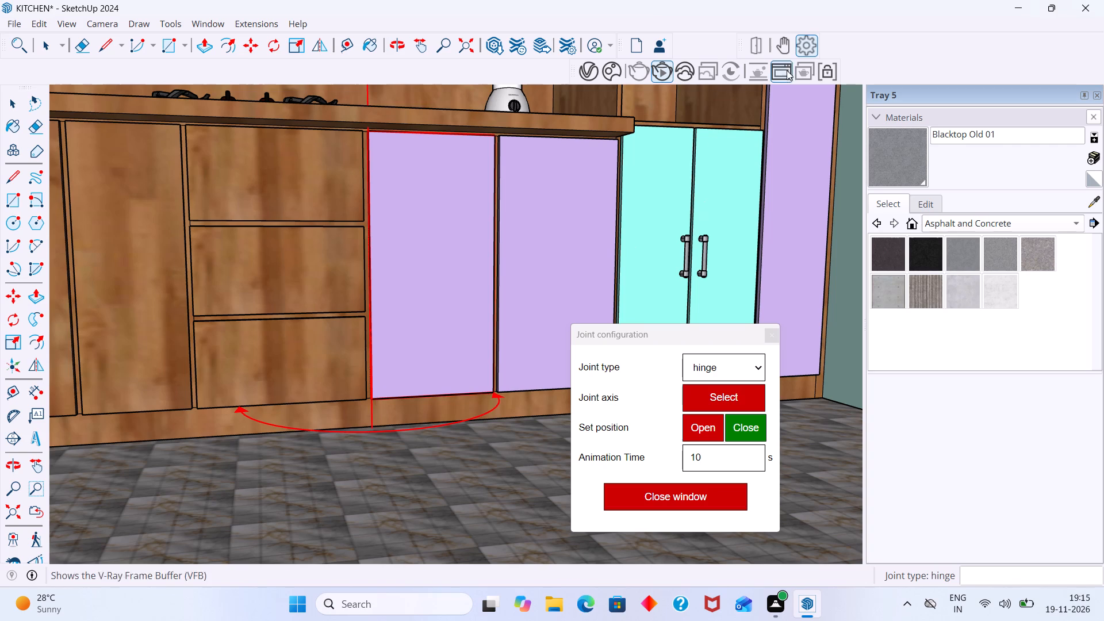
# Swing the lilac base cabinet door beside the drawers open past a right angle about its hinge.
pyautogui.click(781, 46)
pyautogui.click(451, 283)
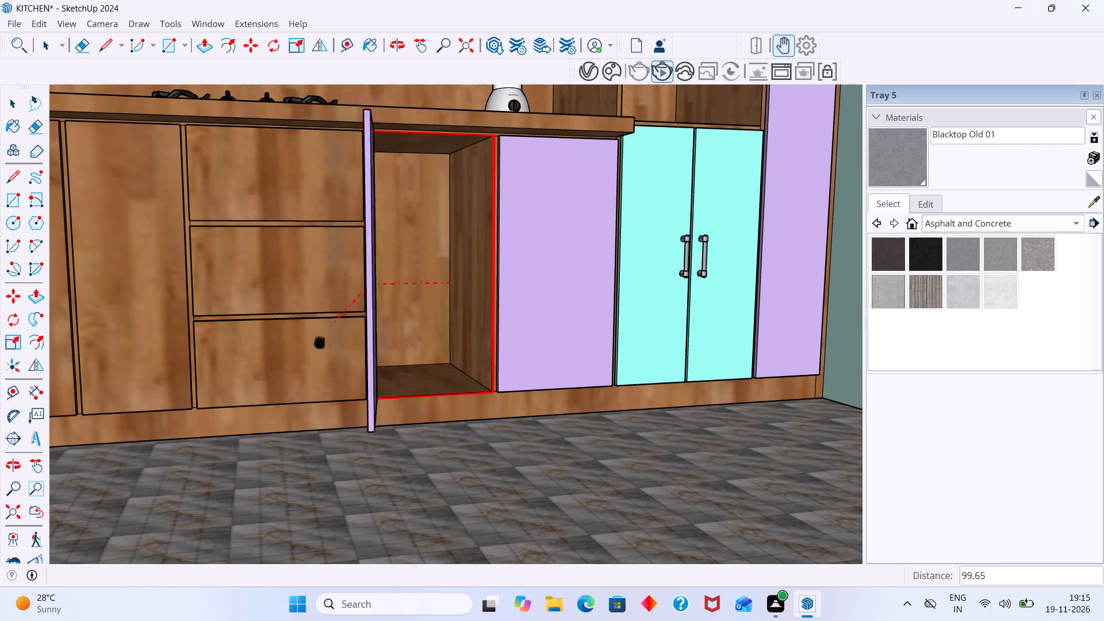
pyautogui.click(244, 334)
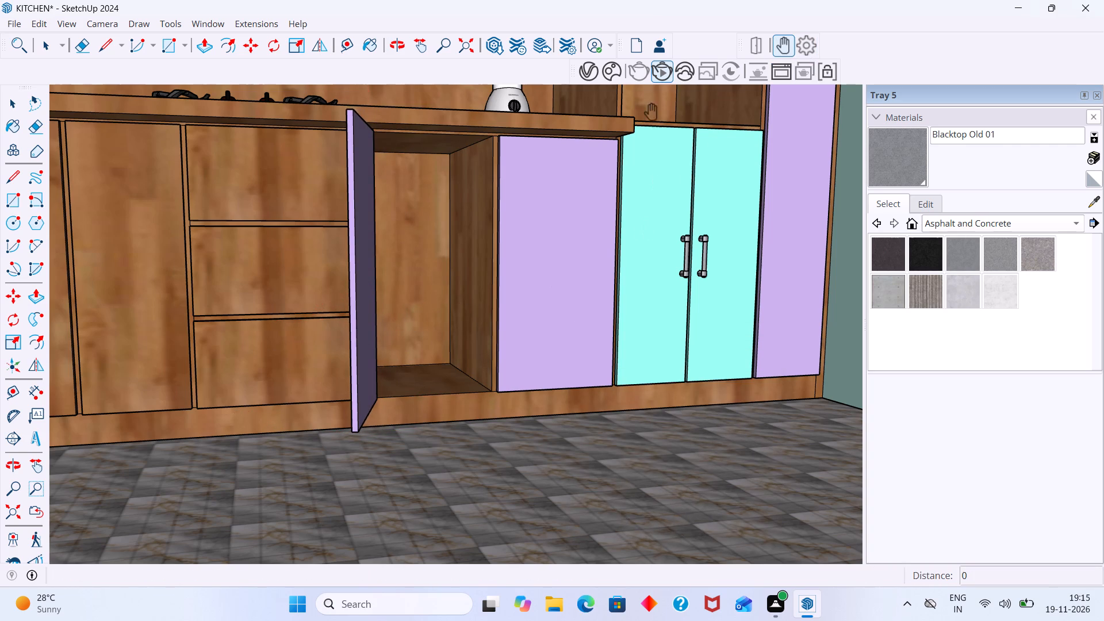
# Play the open/close animation on the hinged lilac door beside the drawers to shut it.
pyautogui.click(757, 44)
pyautogui.click(361, 300)
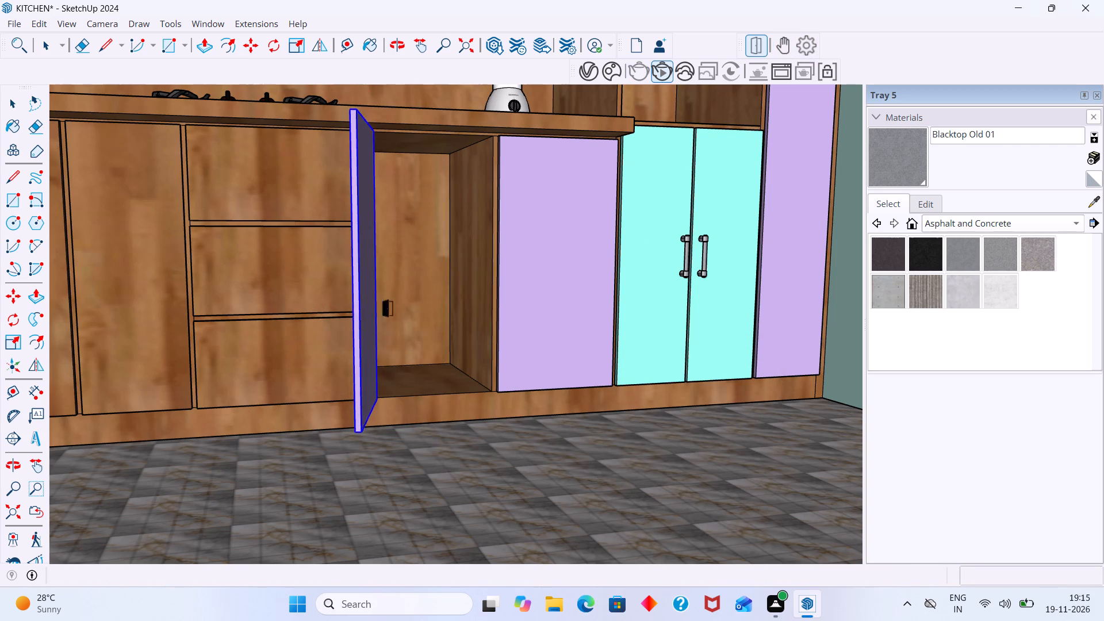
pyautogui.scroll(-4, 643, 344)
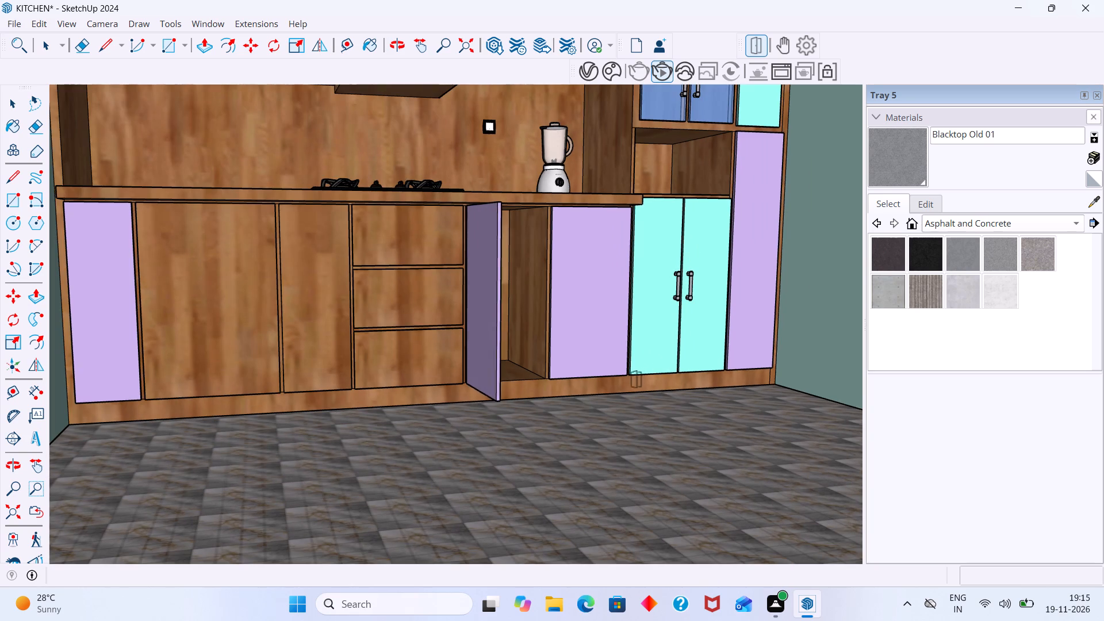
pyautogui.keyDown('shift'); pyautogui.moveTo(501, 394); pyautogui.dragTo(470, 393, button='middle'); pyautogui.keyUp('shift')
pyautogui.scroll(-7, 481, 401)
pyautogui.moveTo(512, 423); pyautogui.dragTo(407, 401, button='middle')
pyautogui.scroll(-2, 432, 400)
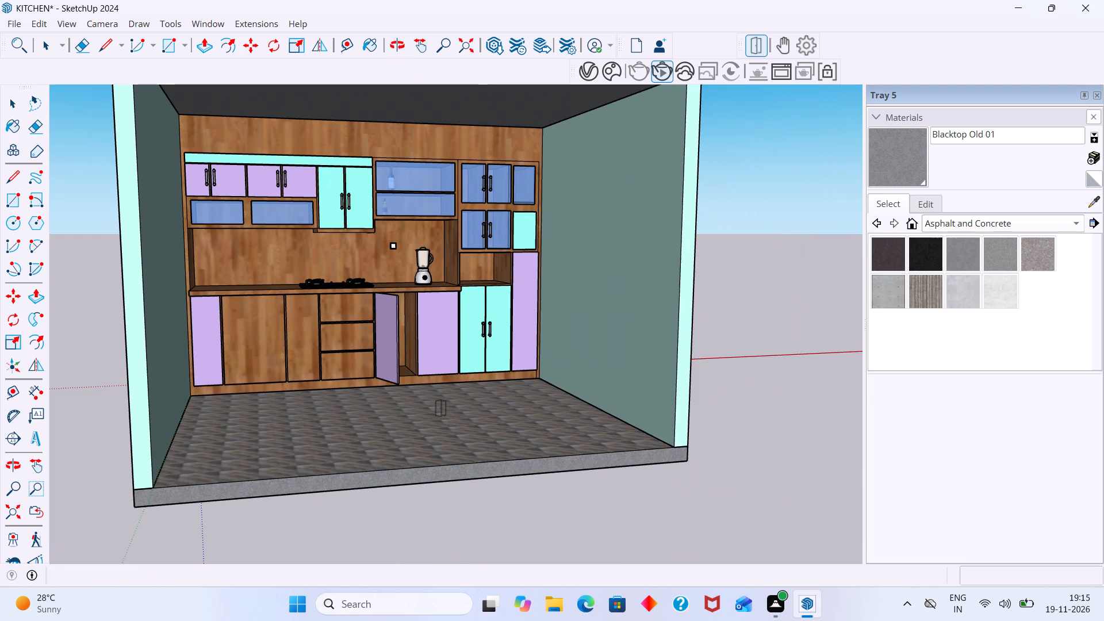
# Configure a joint for the second lilac base cabinet door, keeping the slider type and setting the animation time to 10 s.
pyautogui.press('space')
pyautogui.scroll(7, 438, 348)
pyautogui.click(424, 342)
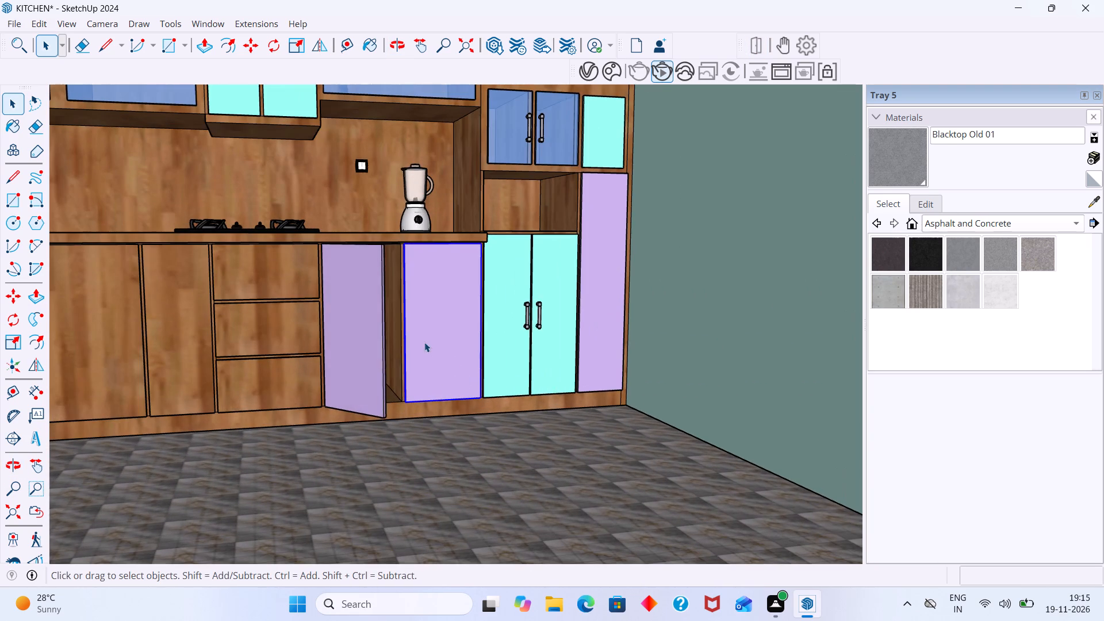
pyautogui.click(801, 45)
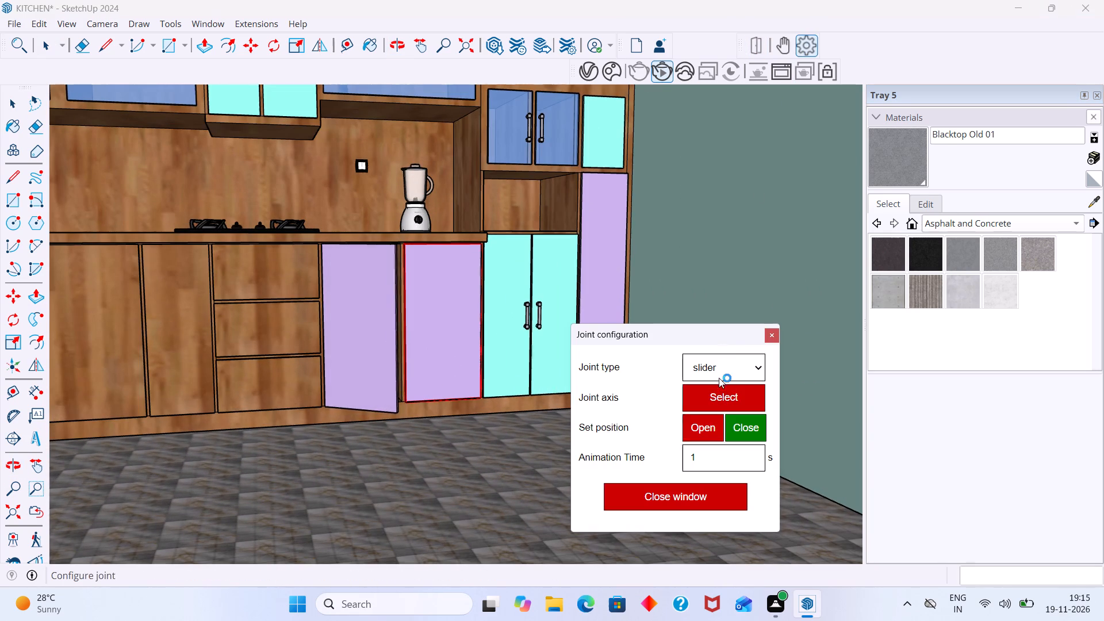
pyautogui.click(716, 367)
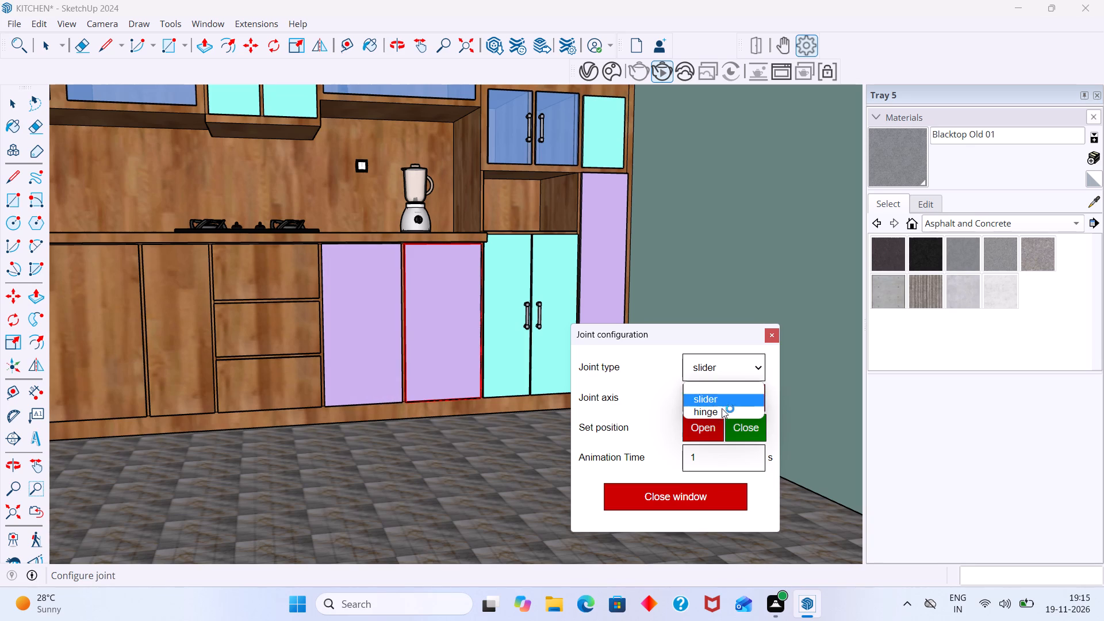
pyautogui.click(721, 400)
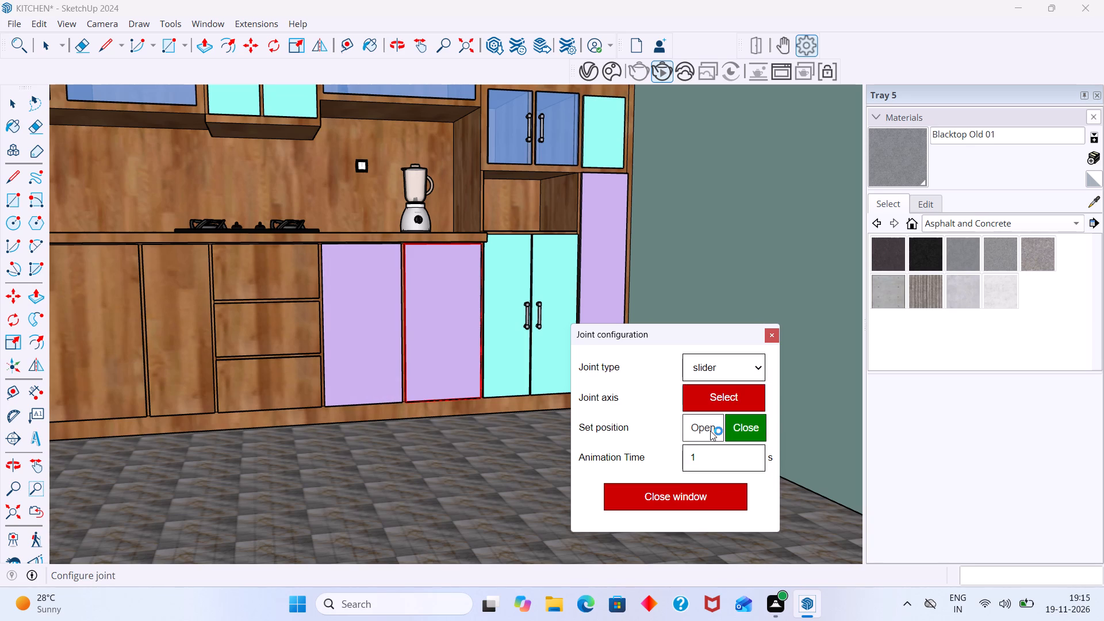
pyautogui.click(710, 426)
pyautogui.click(703, 461)
pyautogui.press('0')
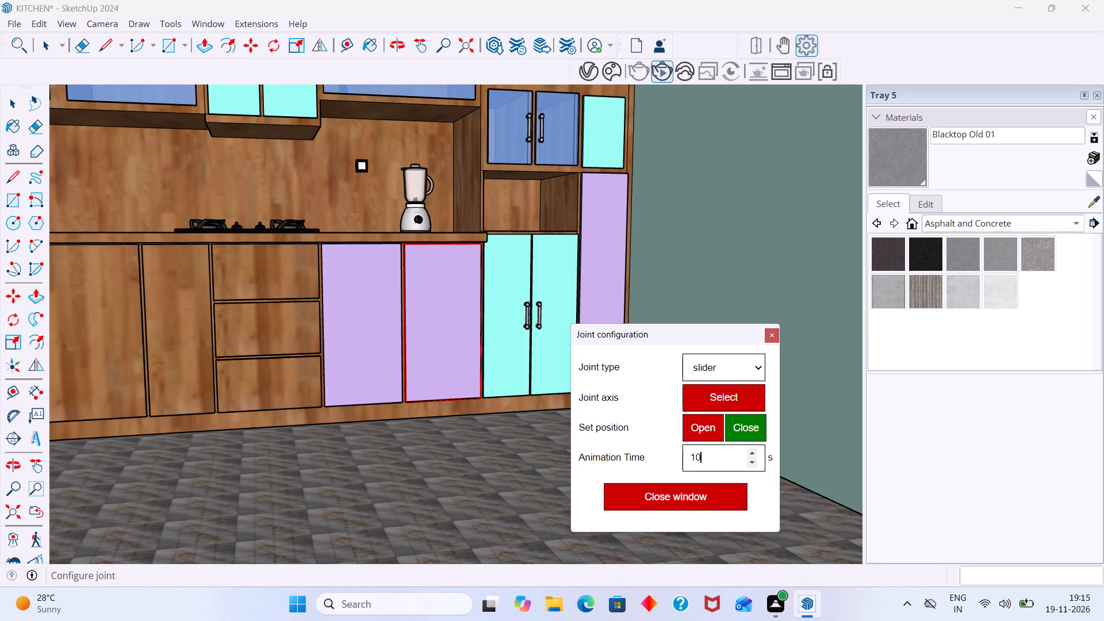
pyautogui.press('Return')
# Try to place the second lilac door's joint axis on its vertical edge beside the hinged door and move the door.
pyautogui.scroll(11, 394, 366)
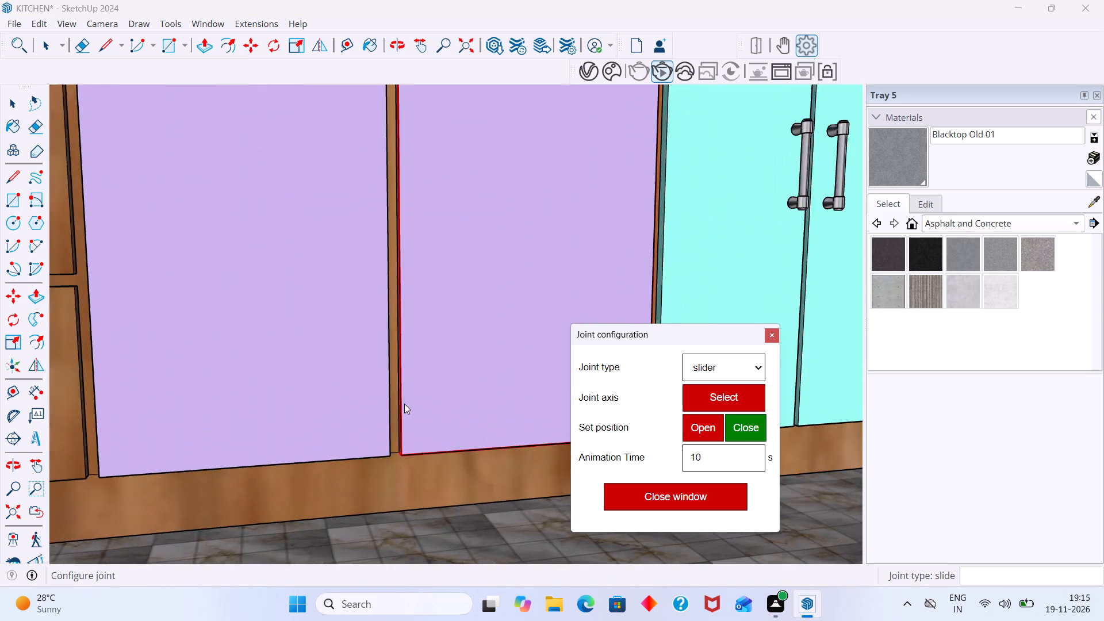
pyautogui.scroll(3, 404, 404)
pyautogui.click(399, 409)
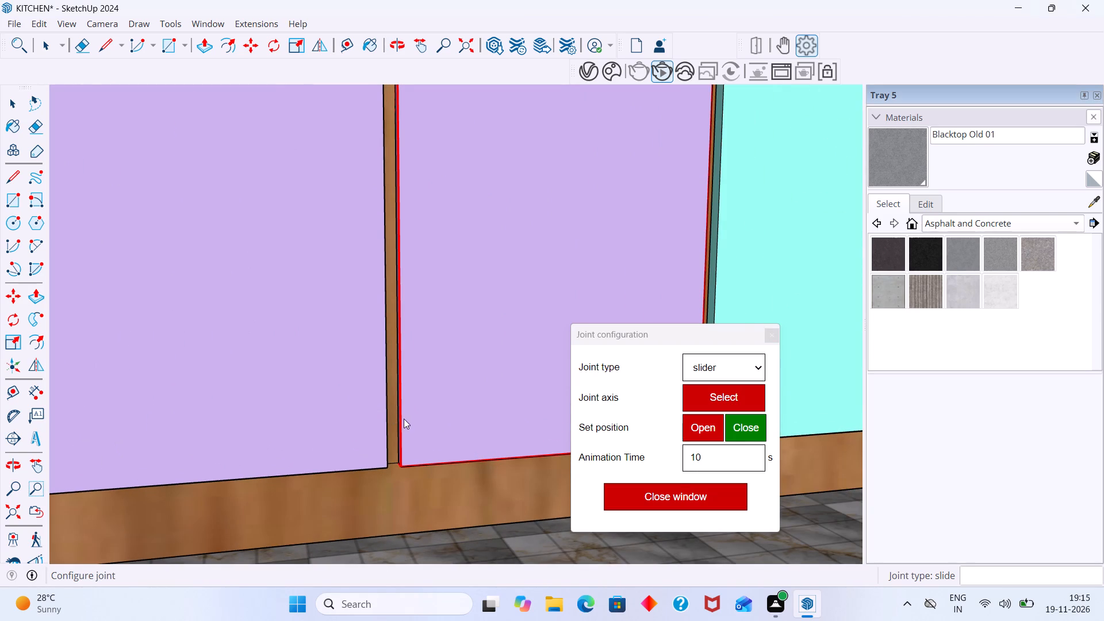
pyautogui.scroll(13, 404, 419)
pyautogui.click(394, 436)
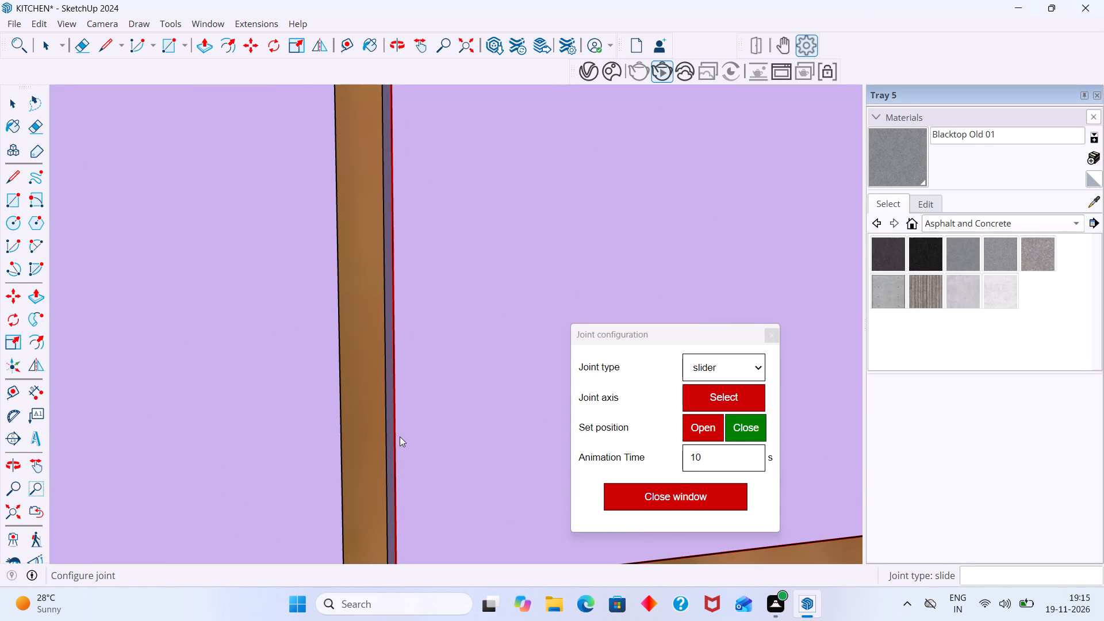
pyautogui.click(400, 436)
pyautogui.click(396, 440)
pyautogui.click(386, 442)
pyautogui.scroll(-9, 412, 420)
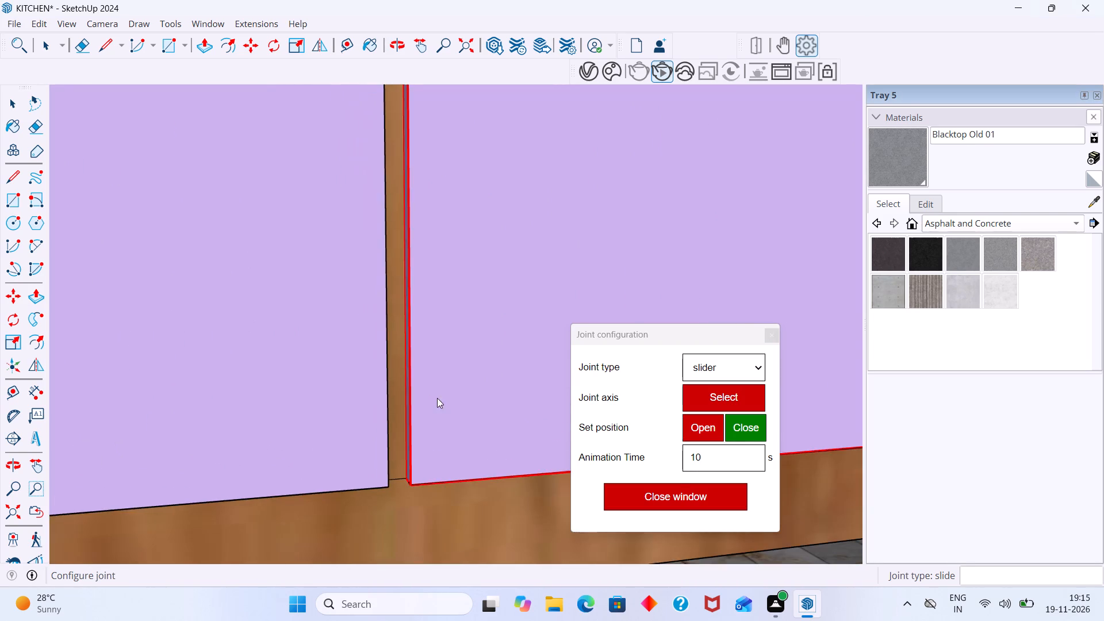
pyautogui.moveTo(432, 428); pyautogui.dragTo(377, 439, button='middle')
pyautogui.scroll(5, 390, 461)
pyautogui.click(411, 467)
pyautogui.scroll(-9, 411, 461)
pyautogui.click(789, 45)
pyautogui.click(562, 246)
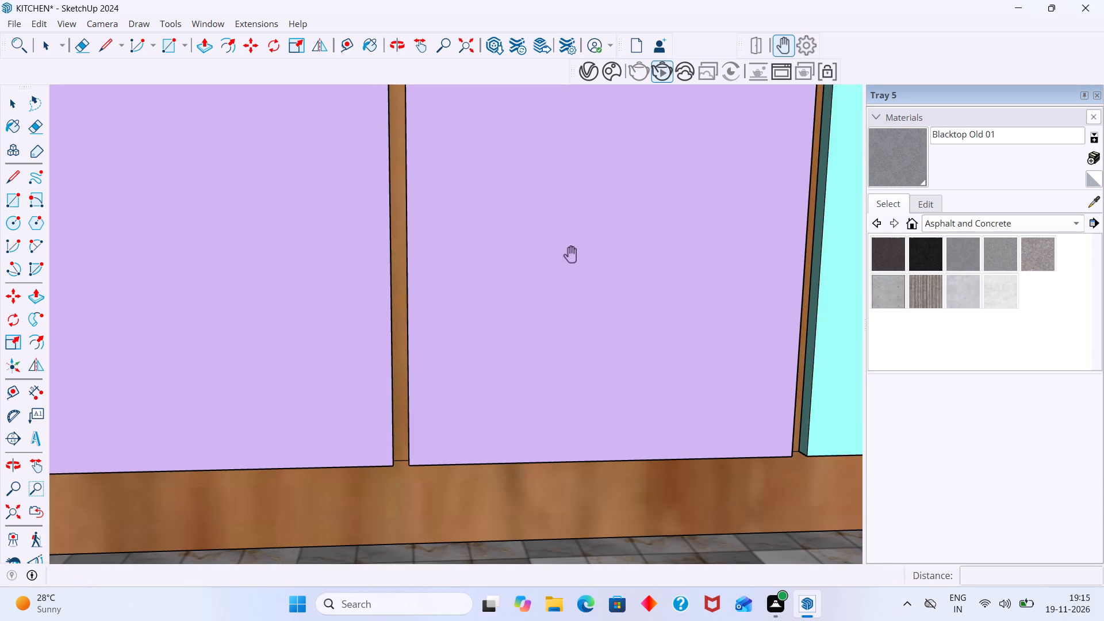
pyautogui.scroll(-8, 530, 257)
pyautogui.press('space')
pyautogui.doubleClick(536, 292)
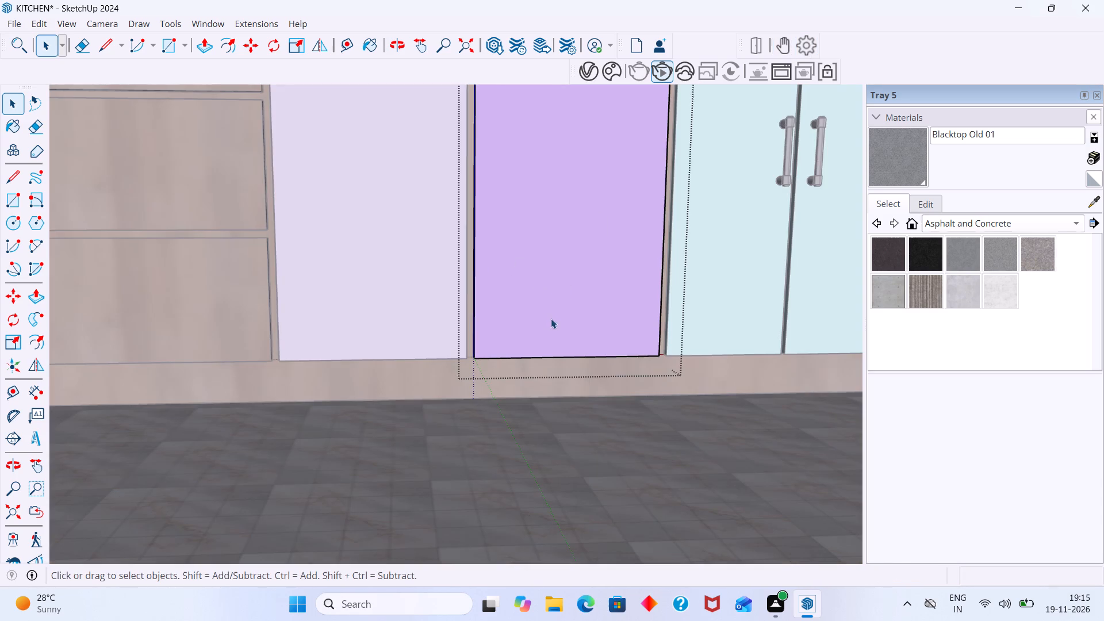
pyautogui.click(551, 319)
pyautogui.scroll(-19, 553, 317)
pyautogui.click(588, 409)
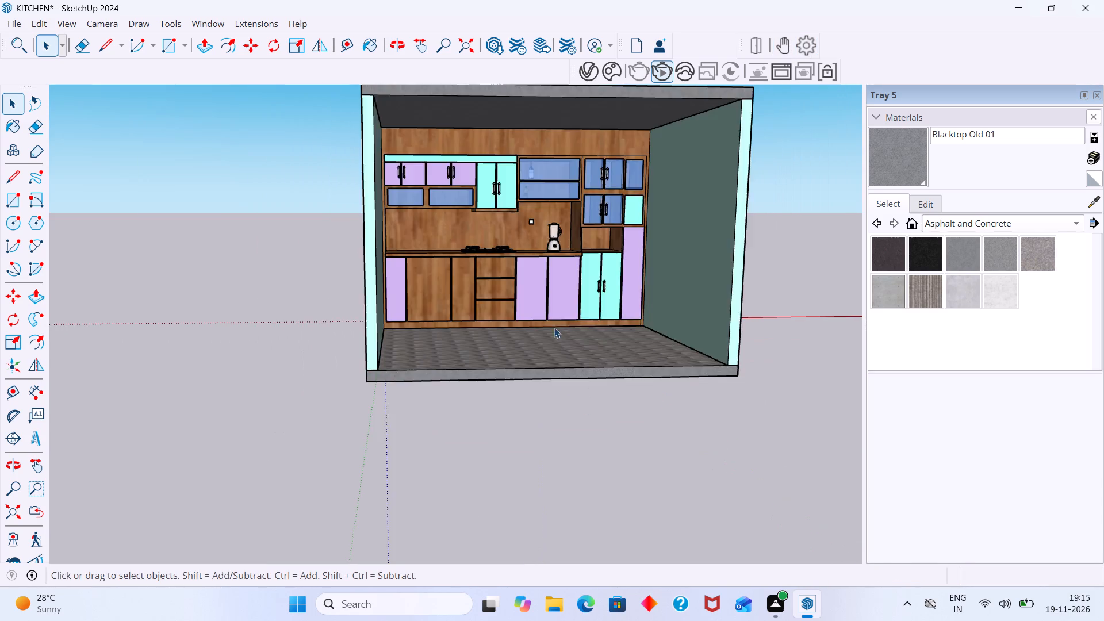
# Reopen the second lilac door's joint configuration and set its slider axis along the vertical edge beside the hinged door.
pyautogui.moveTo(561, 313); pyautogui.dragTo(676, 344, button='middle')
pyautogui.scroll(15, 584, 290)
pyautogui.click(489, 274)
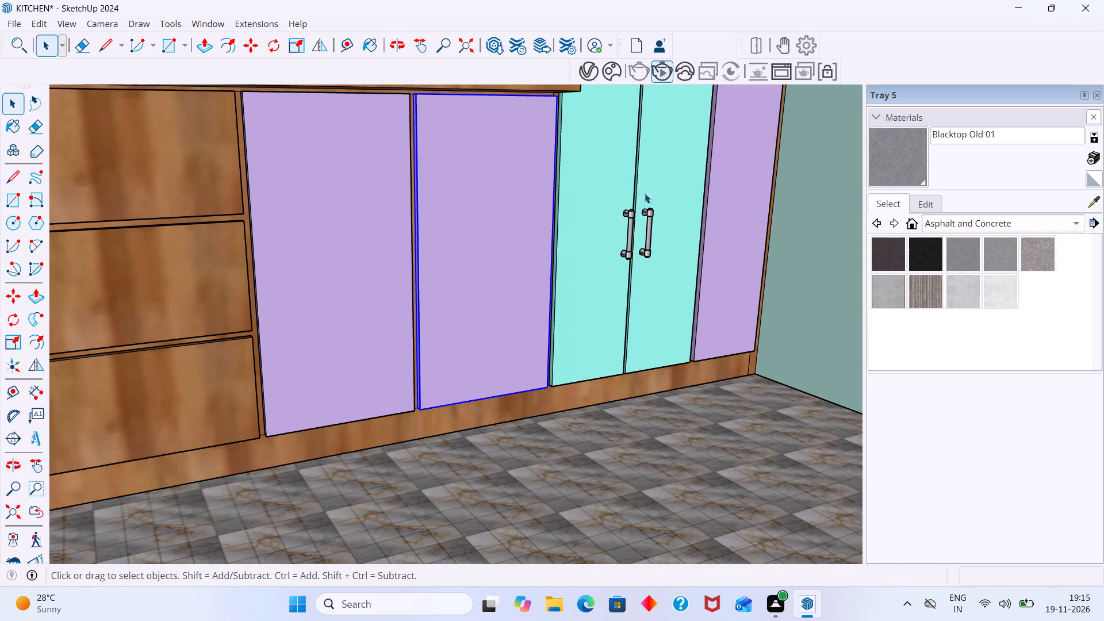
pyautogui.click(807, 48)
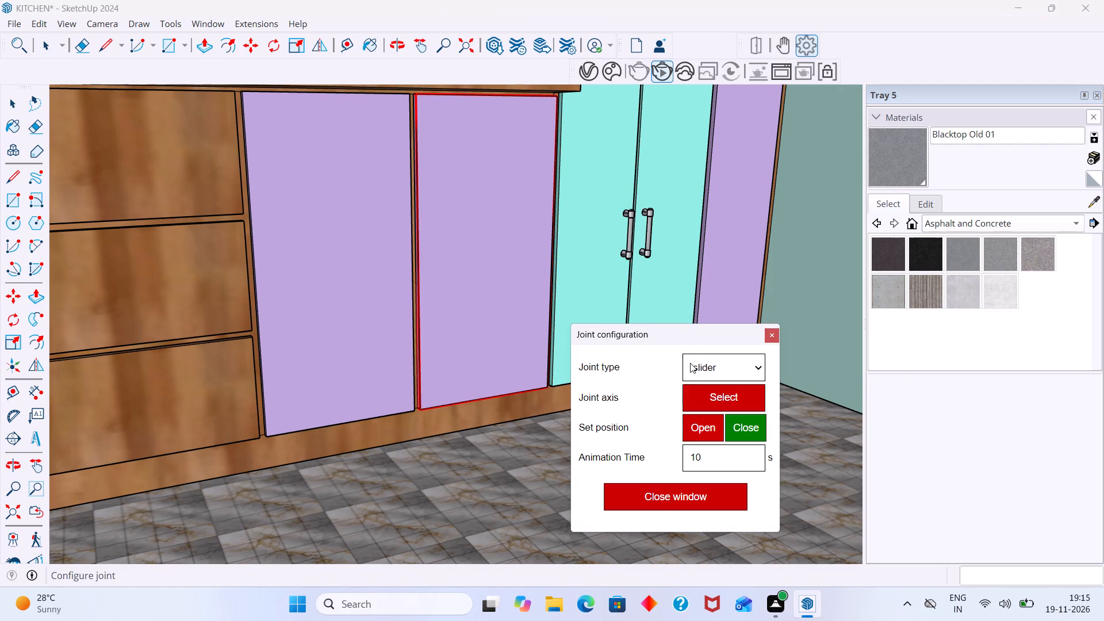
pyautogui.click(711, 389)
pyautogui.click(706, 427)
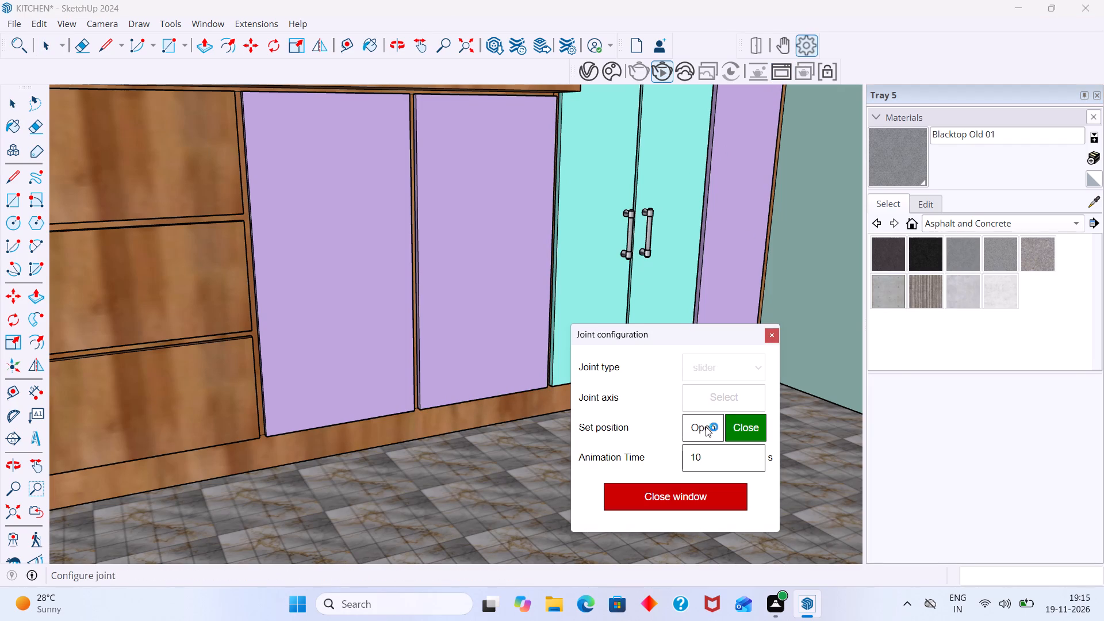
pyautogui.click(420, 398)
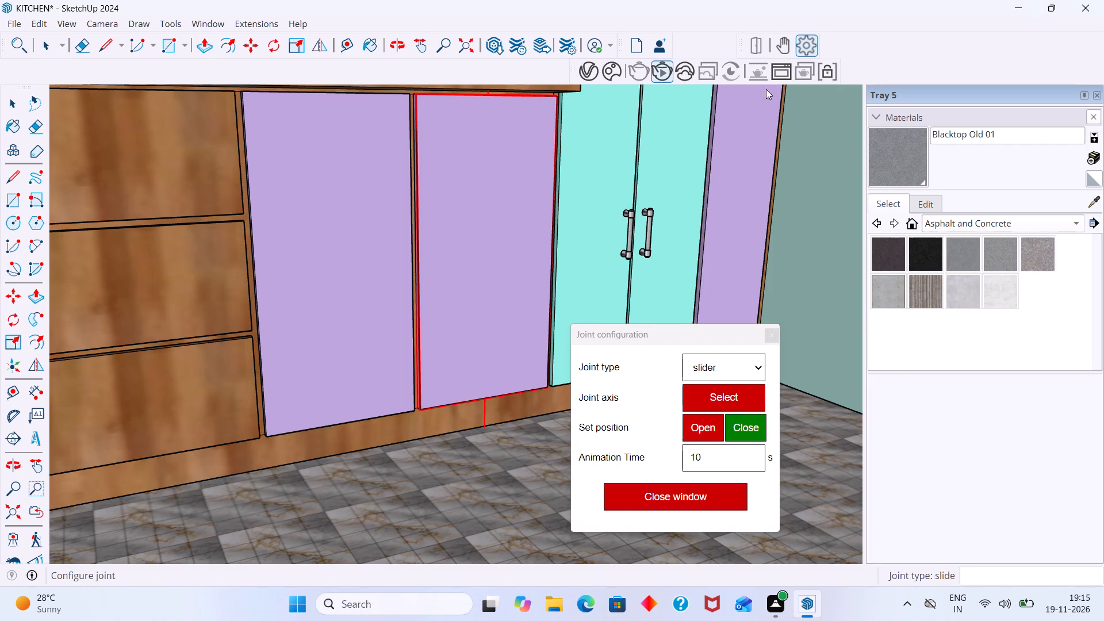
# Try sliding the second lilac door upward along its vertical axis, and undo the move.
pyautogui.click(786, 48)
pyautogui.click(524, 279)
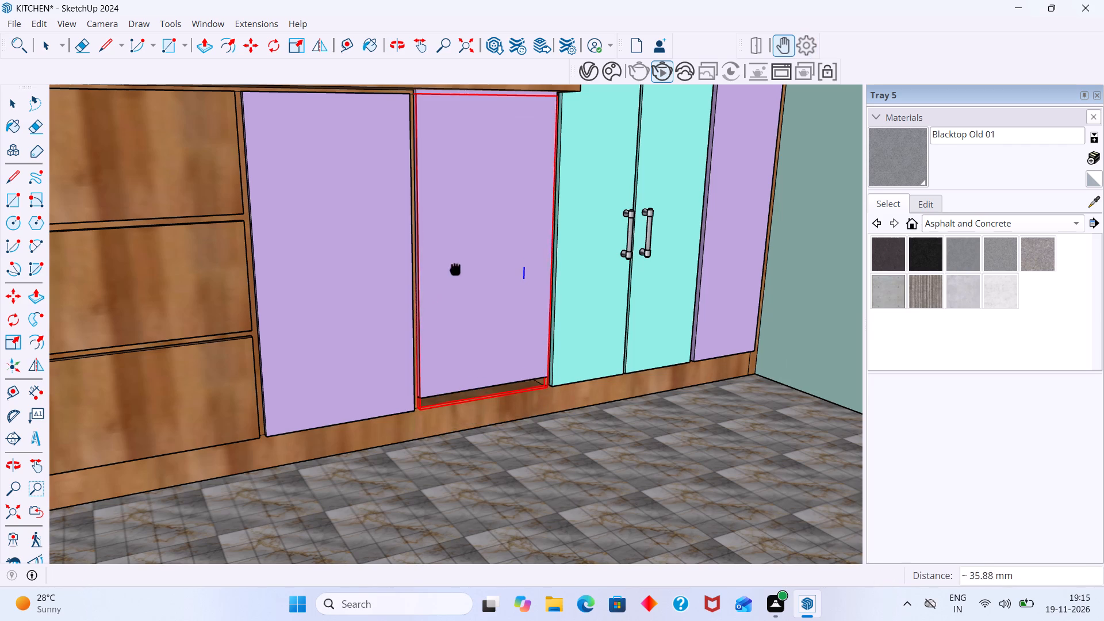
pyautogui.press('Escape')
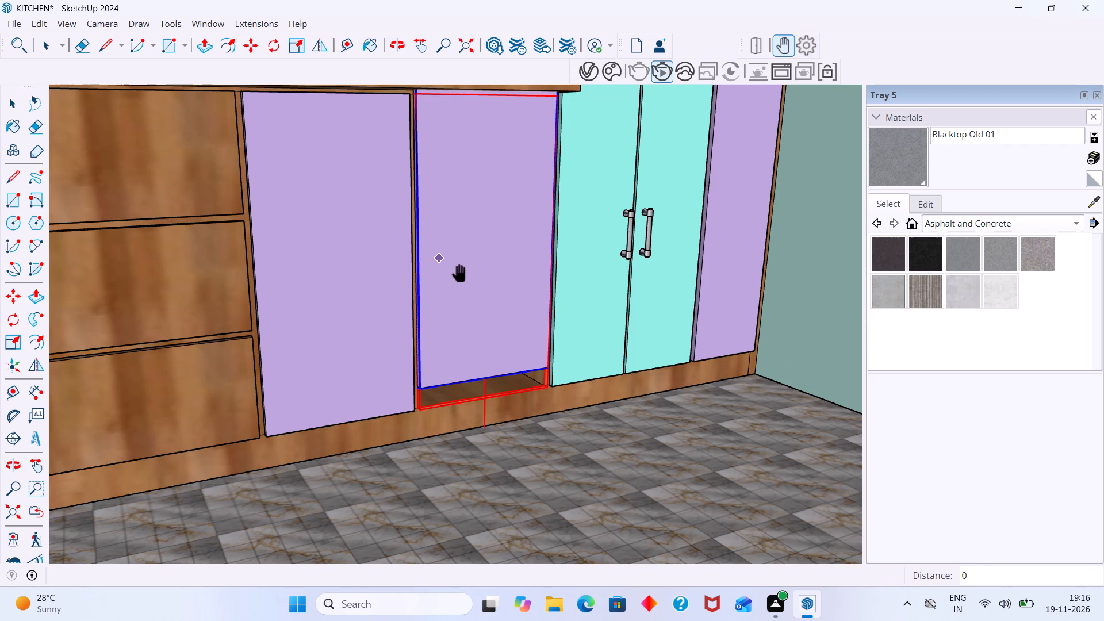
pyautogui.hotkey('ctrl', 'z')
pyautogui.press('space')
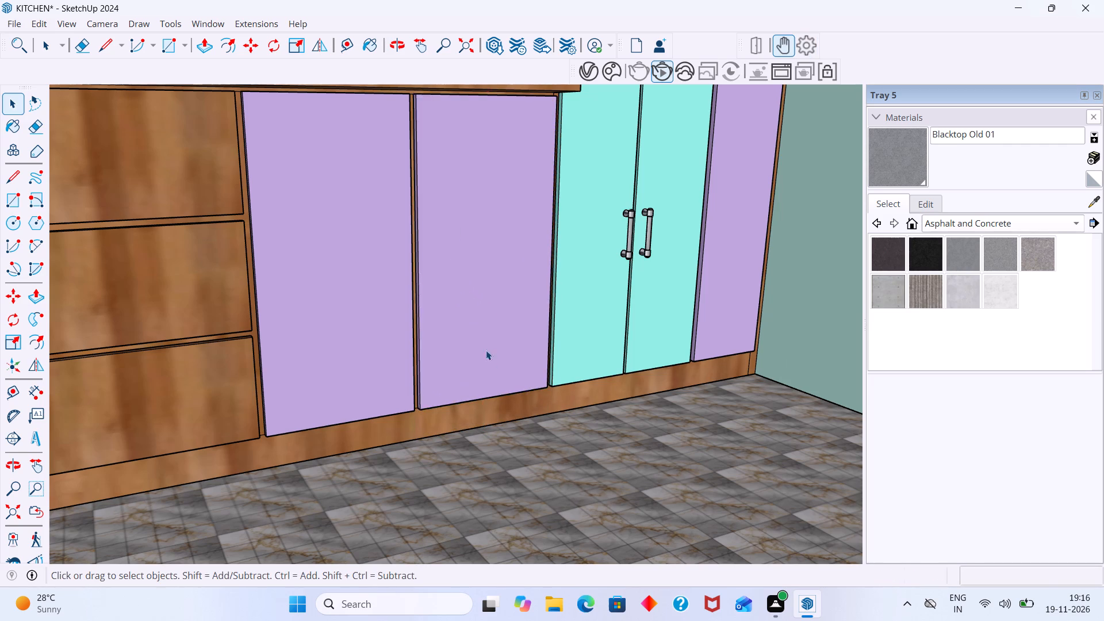
# Reconfigure the second lilac door's joint, setting its slider axis along the door's top edge under the countertop.
pyautogui.scroll(-19, 499, 393)
pyautogui.moveTo(753, 357); pyautogui.dragTo(712, 362)
pyautogui.scroll(4, 424, 393)
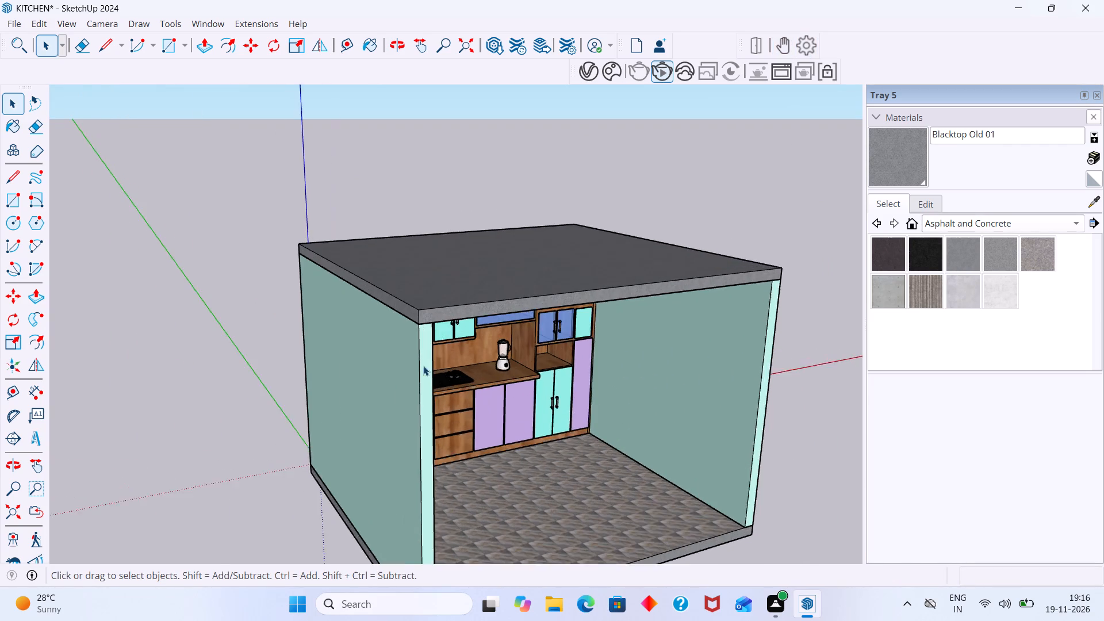
pyautogui.scroll(6, 423, 366)
pyautogui.moveTo(591, 433); pyautogui.dragTo(499, 375, button='middle')
pyautogui.scroll(7, 477, 377)
pyautogui.click(442, 372)
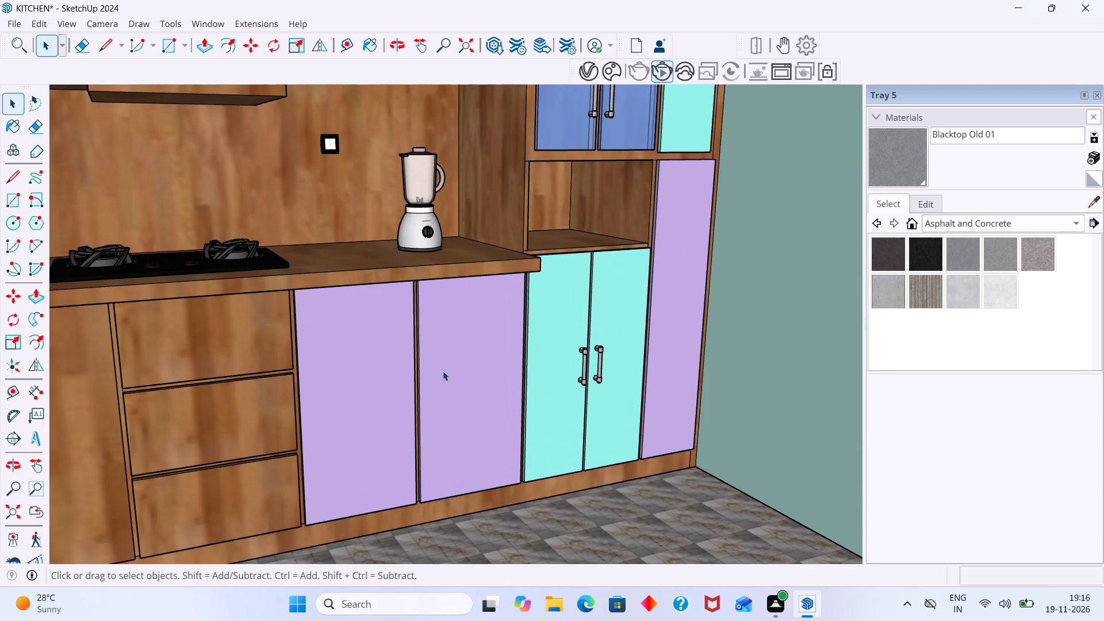
pyautogui.scroll(-4, 520, 385)
pyautogui.keyDown('shift'); pyautogui.moveTo(493, 356); pyautogui.dragTo(461, 320, button='middle'); pyautogui.keyUp('shift')
pyautogui.scroll(-3, 514, 321)
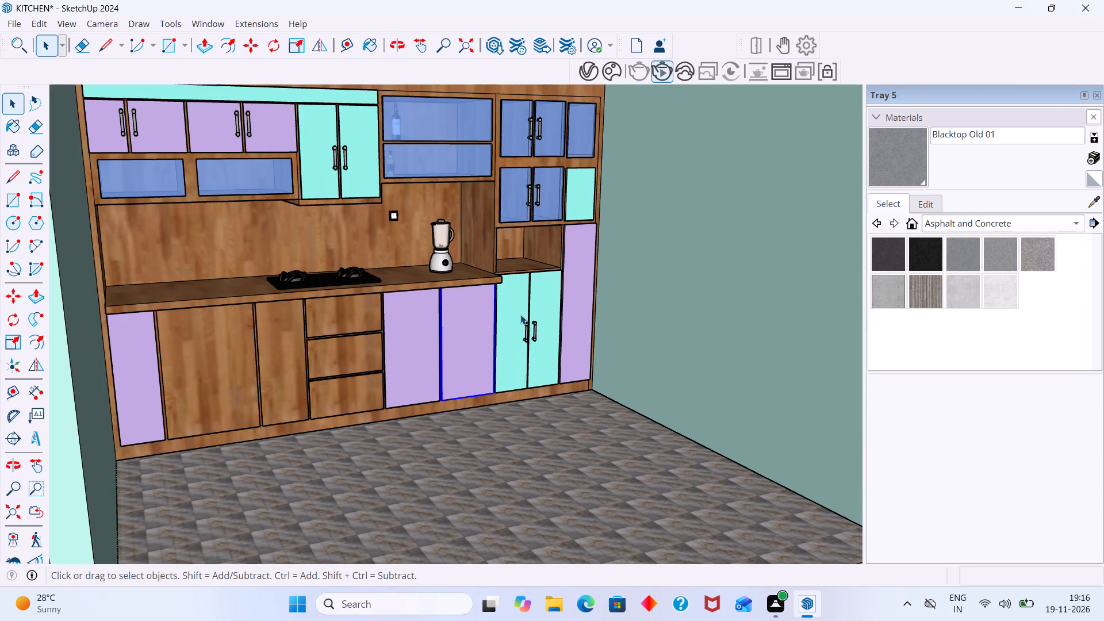
pyautogui.click(804, 47)
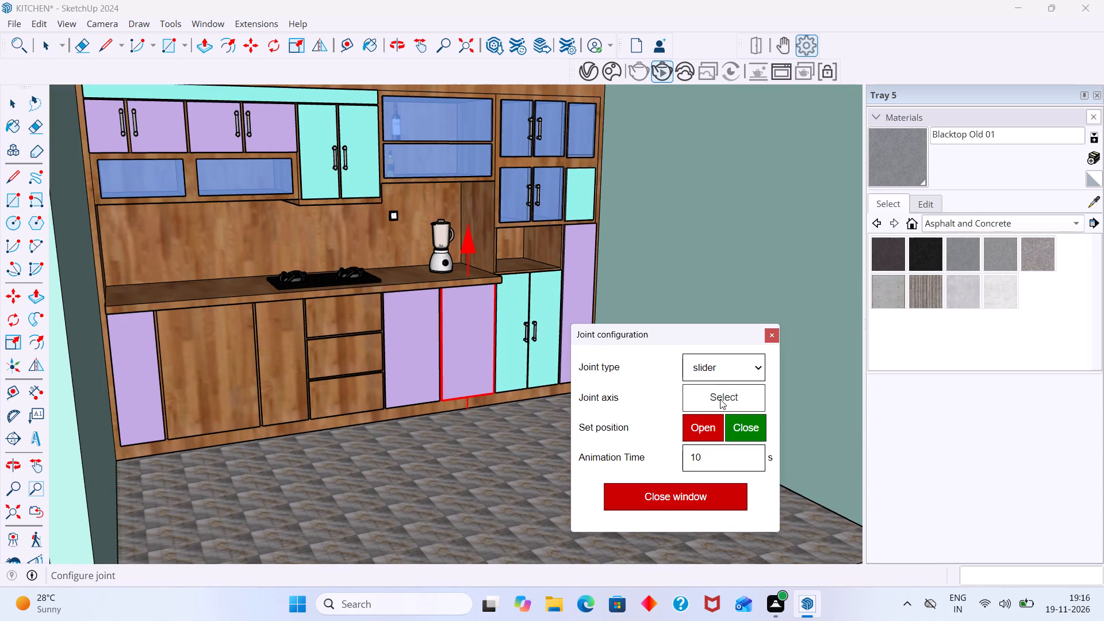
pyautogui.click(720, 399)
pyautogui.scroll(9, 461, 303)
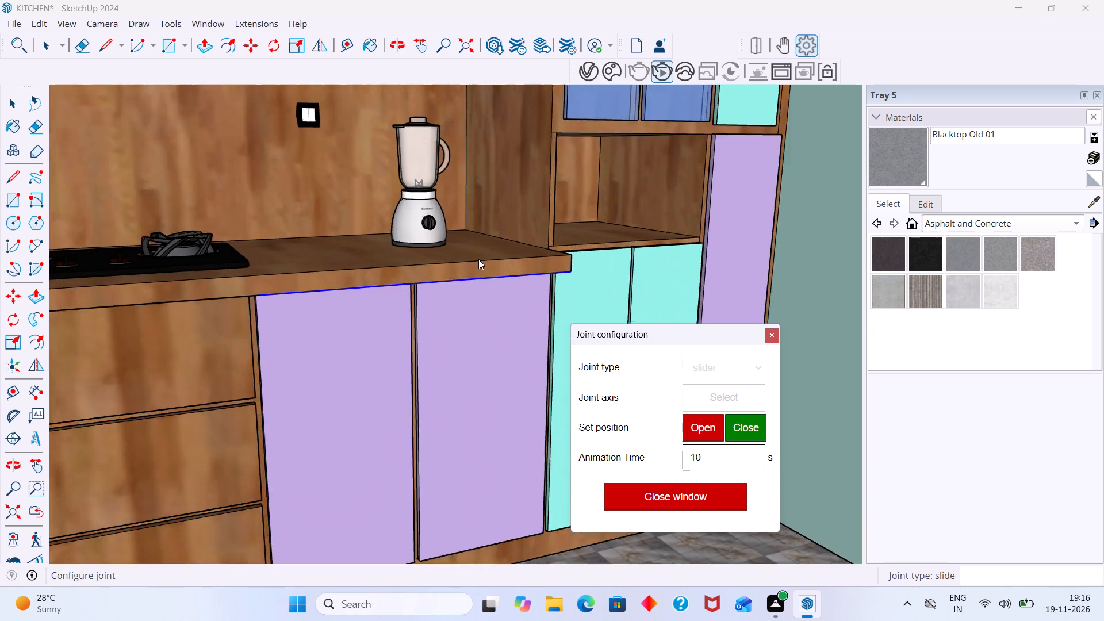
pyautogui.scroll(4, 478, 259)
pyautogui.moveTo(476, 261); pyautogui.dragTo(484, 196, button='middle')
pyautogui.scroll(7, 436, 292)
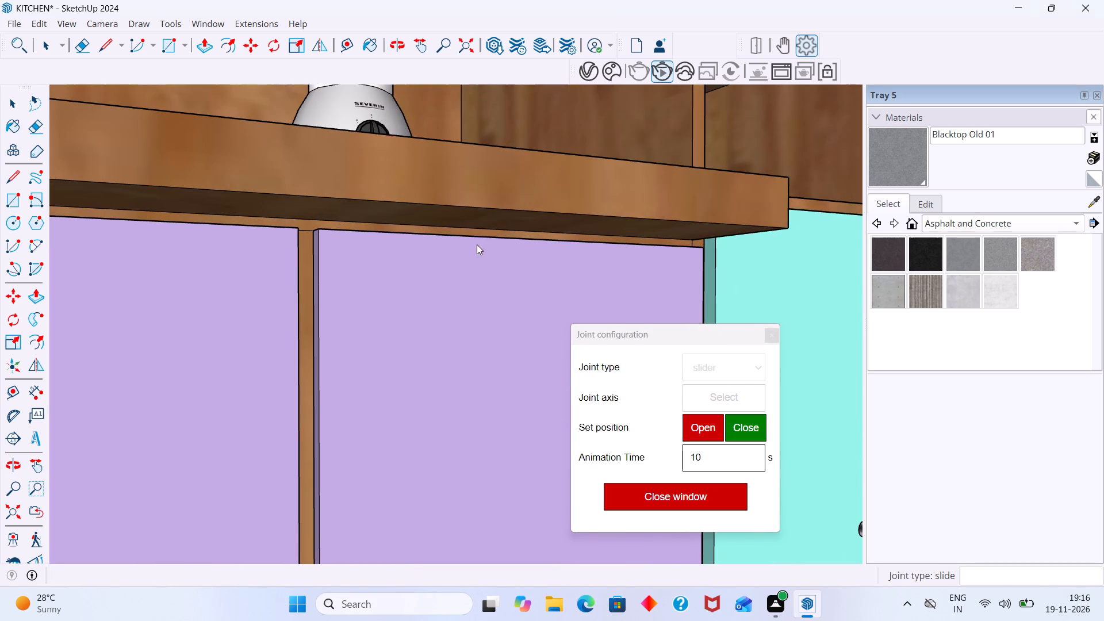
pyautogui.click(478, 237)
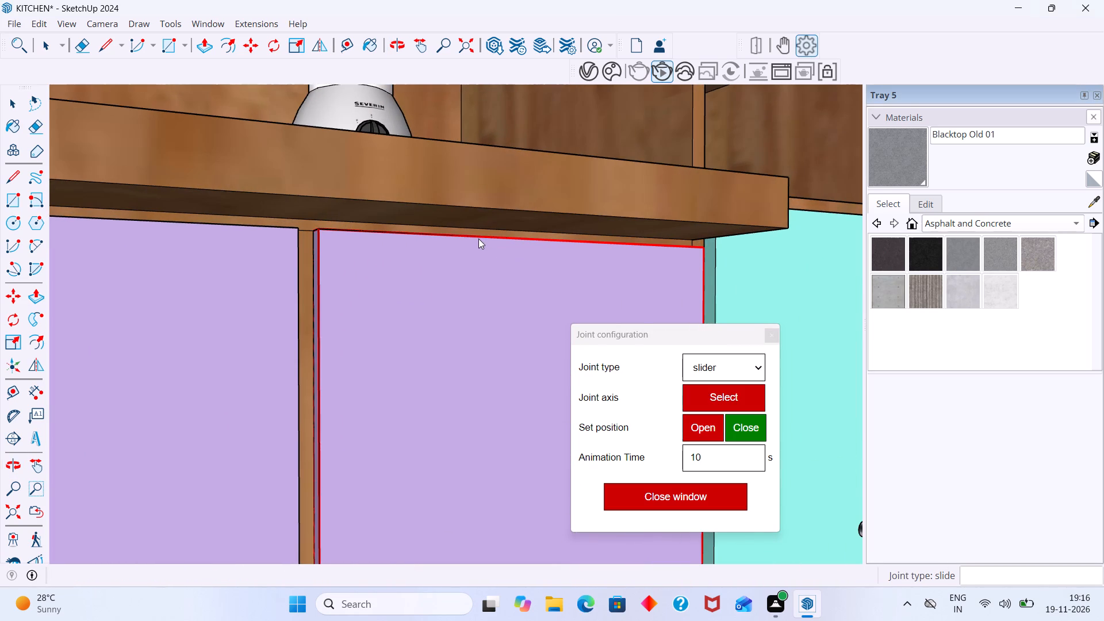
# Slide the second lilac door open about 327 mm sideways across the hinged door.
pyautogui.scroll(-8, 638, 320)
pyautogui.moveTo(582, 361); pyautogui.dragTo(546, 407, button='middle')
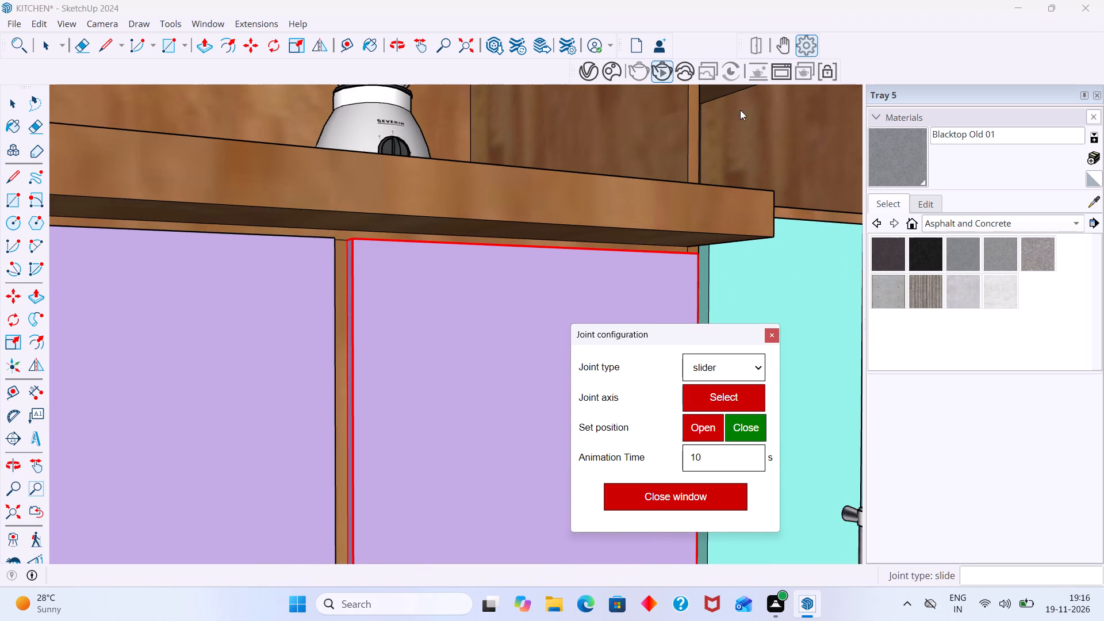
pyautogui.click(787, 47)
pyautogui.click(509, 315)
pyautogui.scroll(-7, 287, 346)
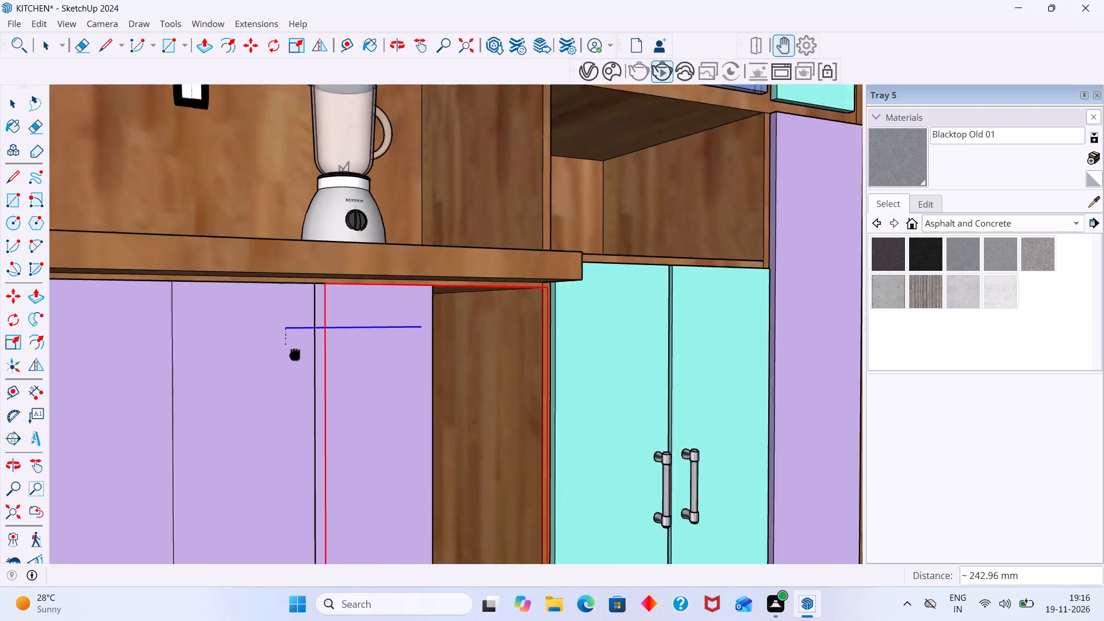
pyautogui.scroll(-8, 286, 346)
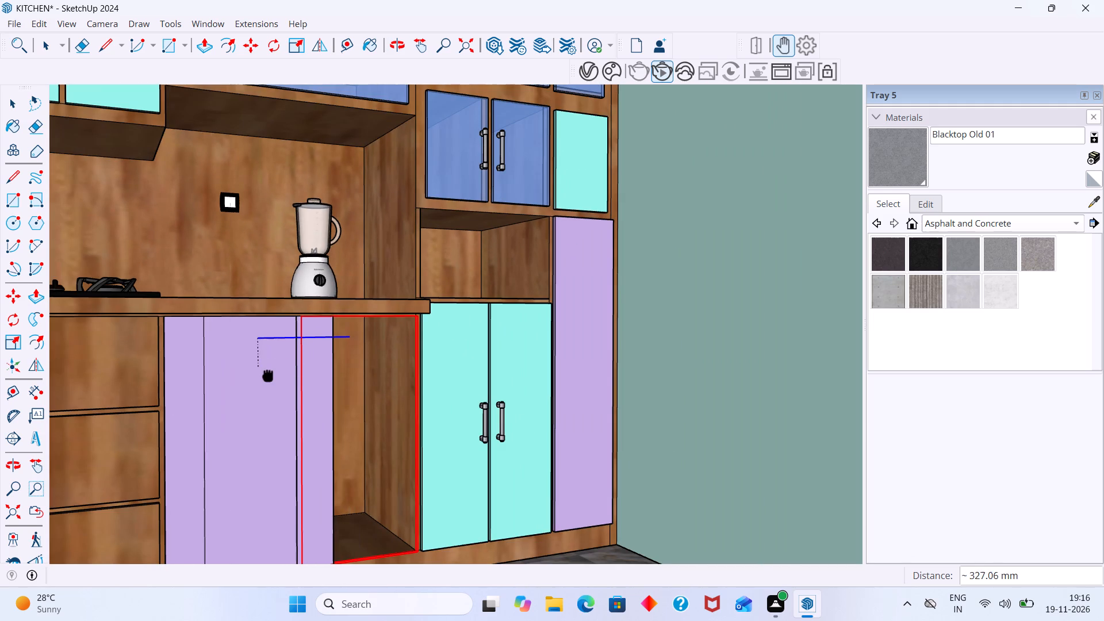
pyautogui.click(259, 367)
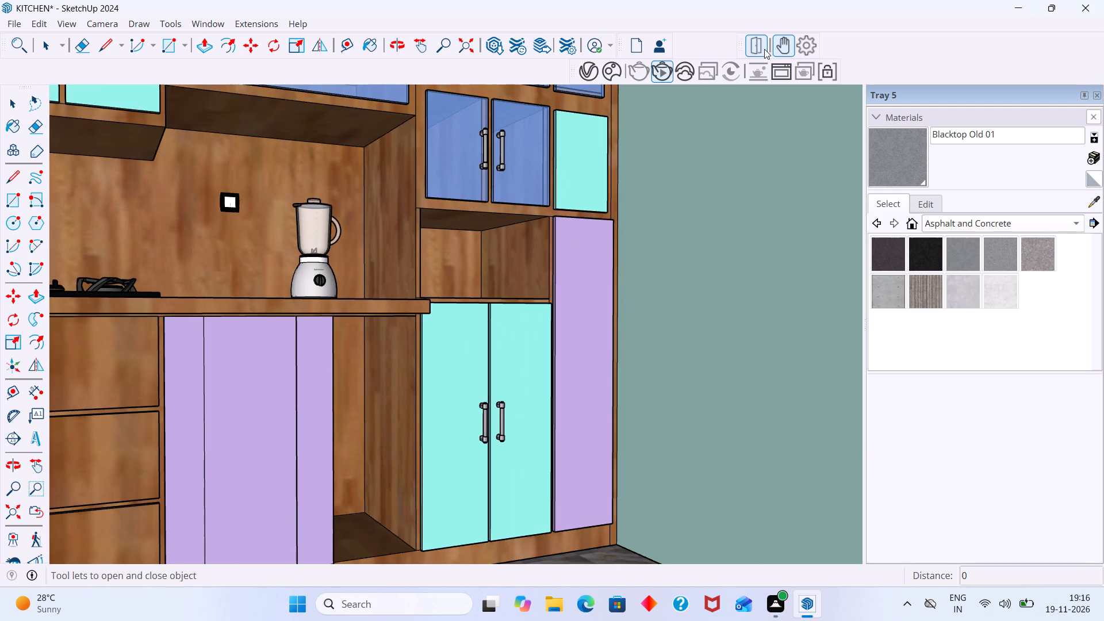
# Close the sliding lilac door under the countertop with the open-and-close tool and watch its movement across the cabinet.
pyautogui.click(764, 49)
pyautogui.click(250, 409)
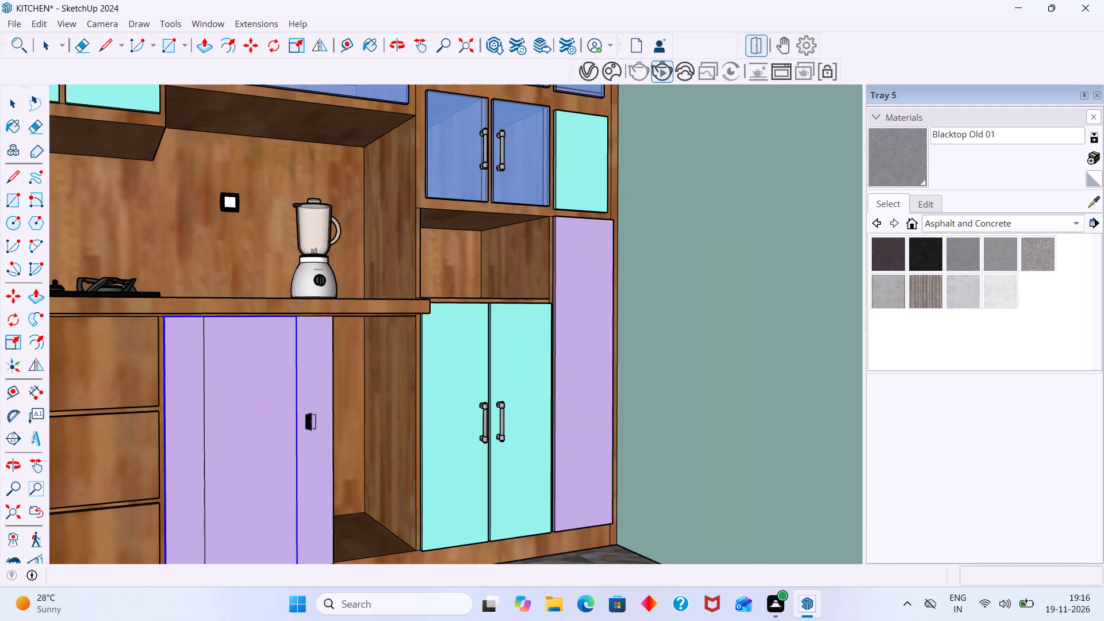
pyautogui.click(316, 411)
pyautogui.scroll(-6, 369, 469)
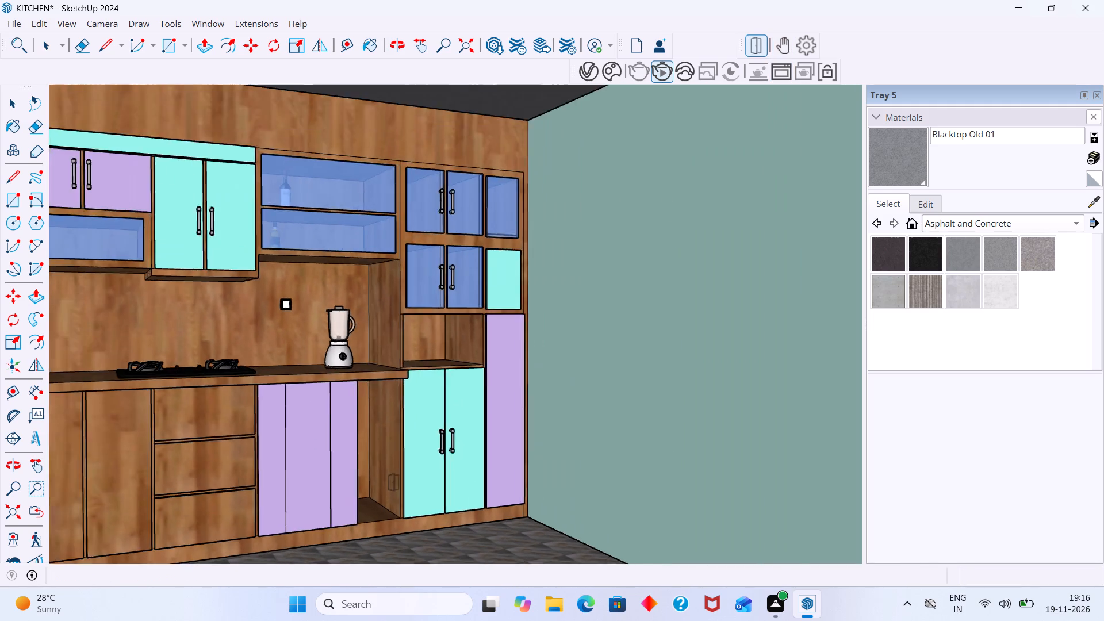
pyautogui.scroll(-1, 385, 473)
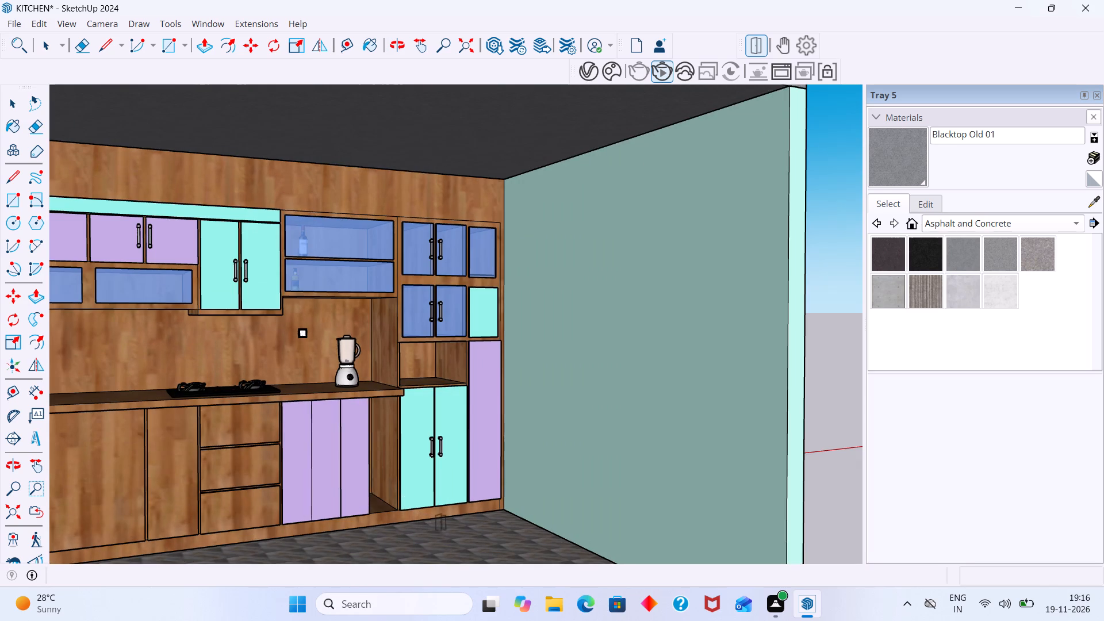
pyautogui.moveTo(434, 518); pyautogui.dragTo(461, 407, button='middle')
pyautogui.moveTo(452, 452); pyautogui.dragTo(401, 465, button='middle')
pyautogui.scroll(-2, 423, 459)
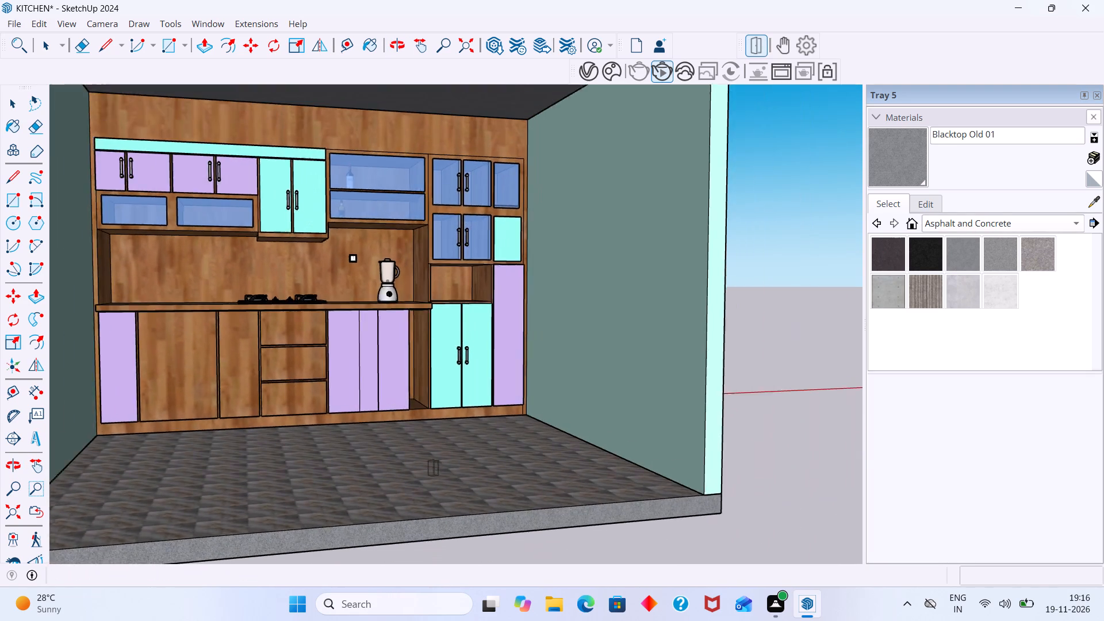
pyautogui.scroll(-2, 424, 459)
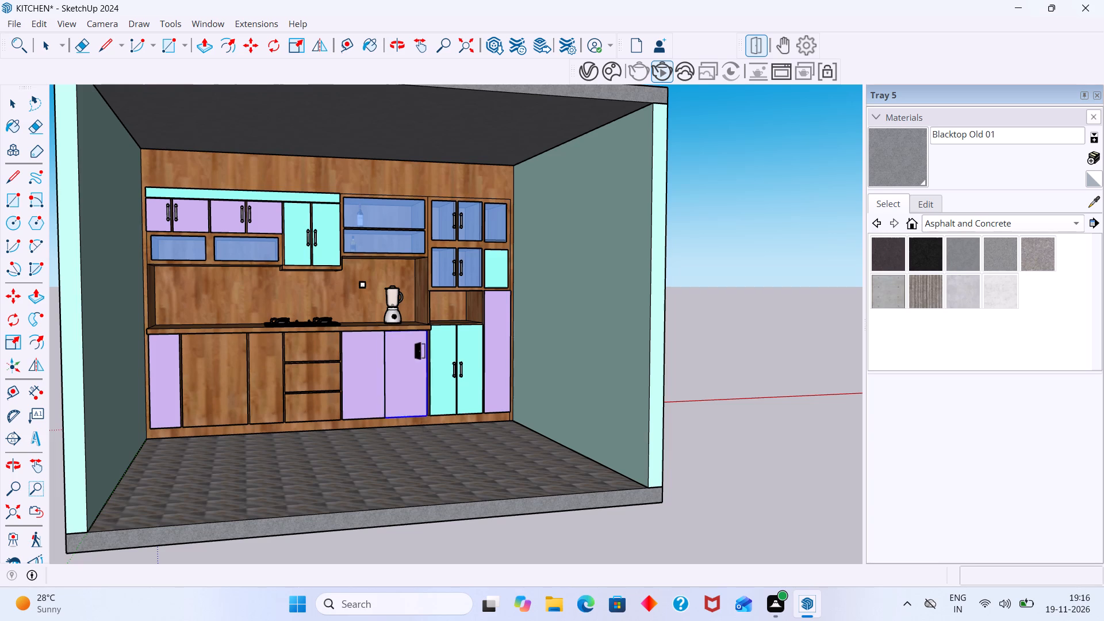
# Examine the meeting edges of the two lilac doors beneath the countertop up close, and review the whole kitchen.
pyautogui.scroll(2, 411, 337)
pyautogui.scroll(20, 384, 335)
pyautogui.scroll(4, 384, 335)
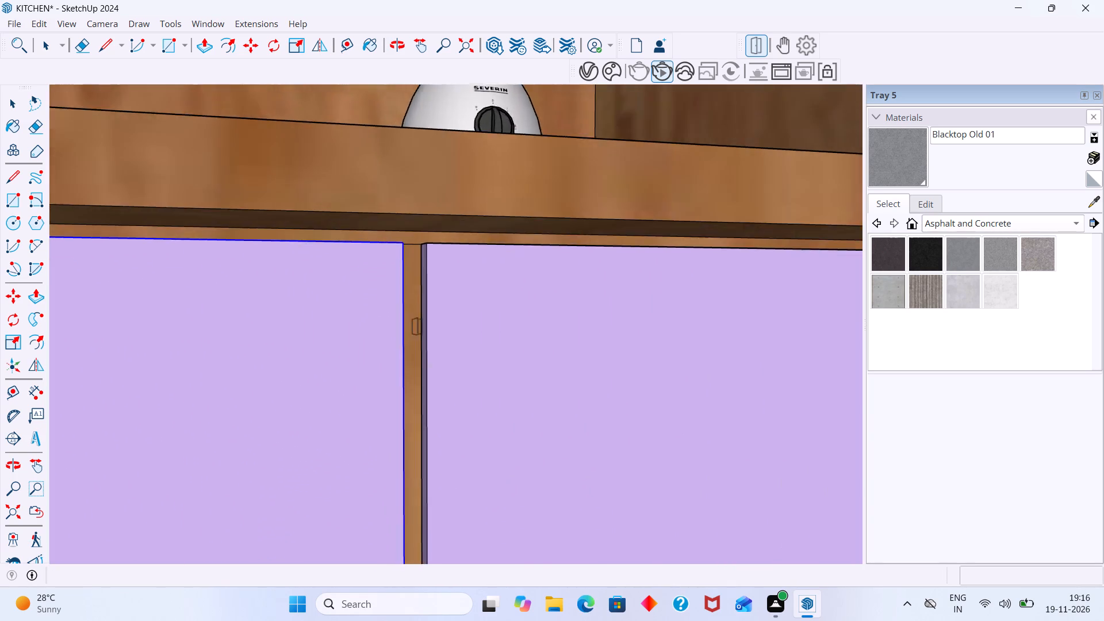
pyautogui.scroll(9, 408, 317)
pyautogui.scroll(-19, 417, 315)
pyautogui.press('space')
pyautogui.scroll(-20, 415, 318)
pyautogui.scroll(-9, 415, 318)
pyautogui.click(549, 338)
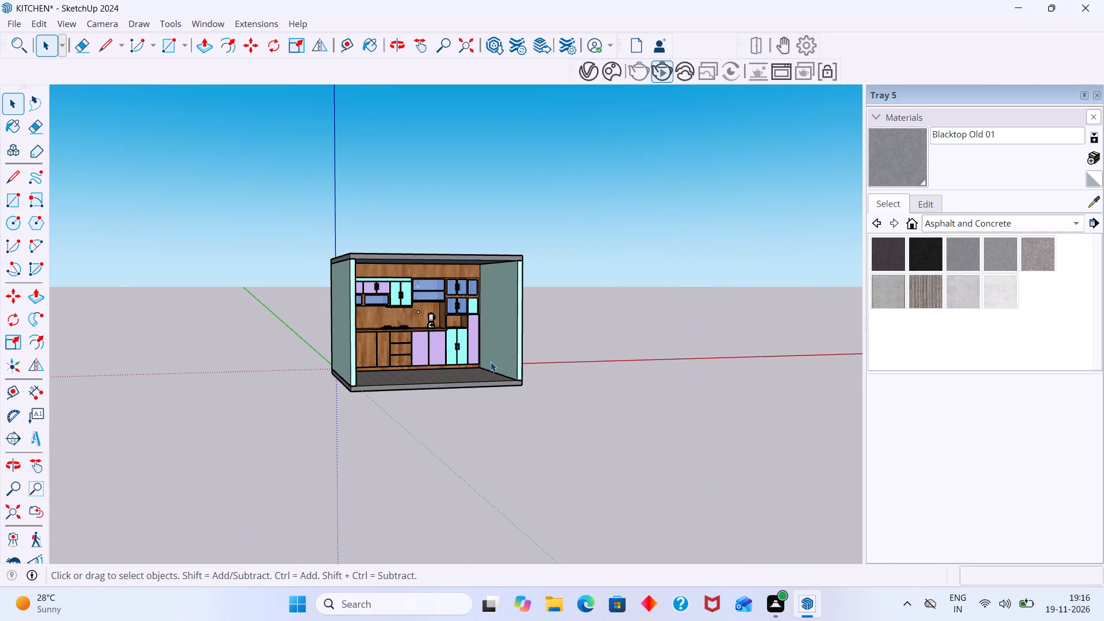
pyautogui.moveTo(469, 384); pyautogui.dragTo(464, 447, button='middle')
pyautogui.scroll(20, 412, 356)
pyautogui.scroll(7, 412, 356)
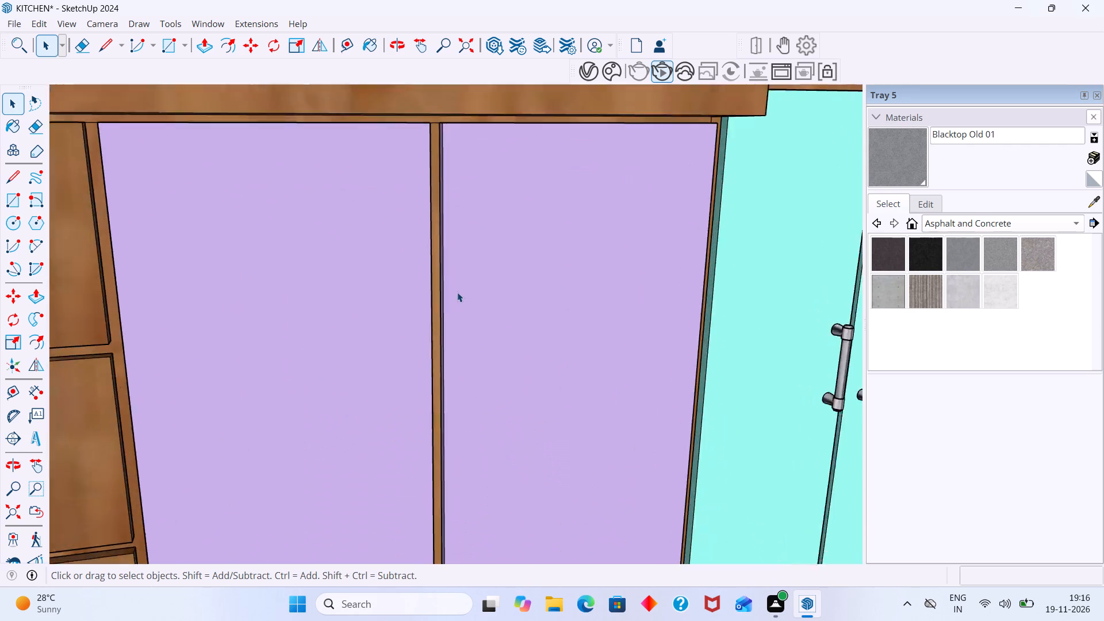
pyautogui.scroll(2, 457, 292)
pyautogui.scroll(-15, 456, 297)
pyautogui.moveTo(450, 311); pyautogui.dragTo(492, 277, button='middle')
pyautogui.scroll(7, 454, 269)
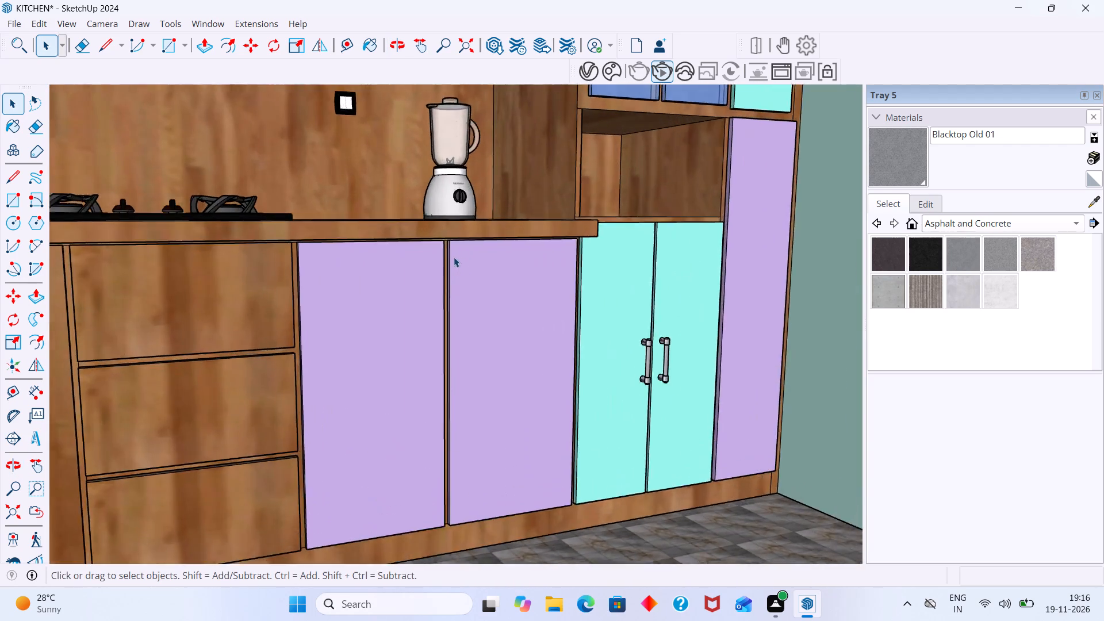
pyautogui.moveTo(455, 256); pyautogui.dragTo(471, 164, button='middle')
pyautogui.scroll(8, 472, 162)
pyautogui.moveTo(471, 235); pyautogui.dragTo(494, 273, button='middle')
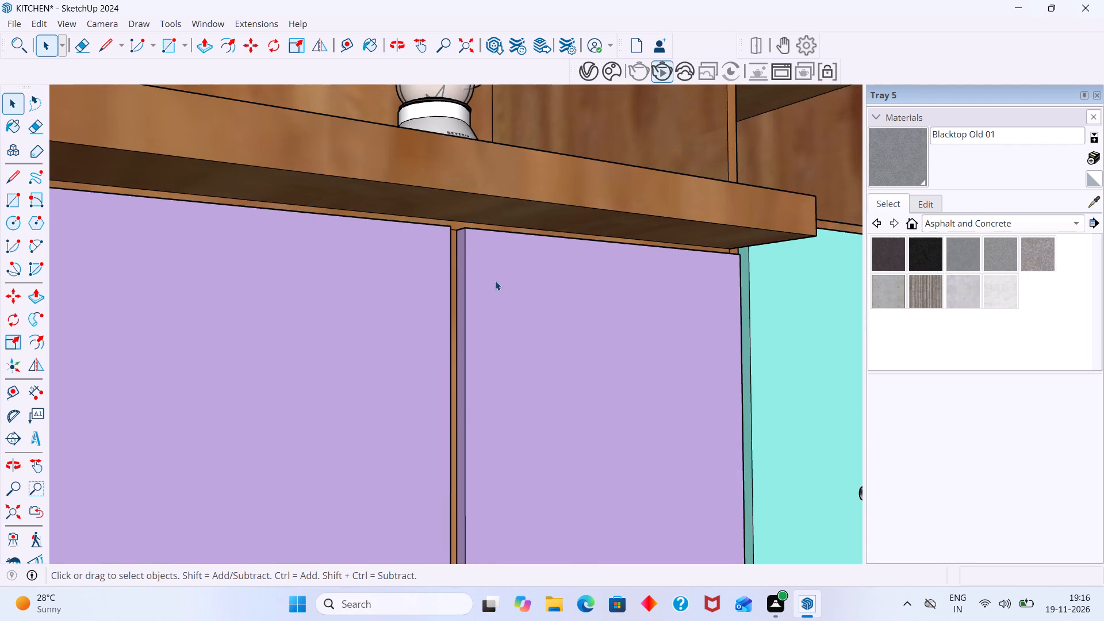
pyautogui.scroll(-20, 494, 282)
pyautogui.scroll(-4, 494, 282)
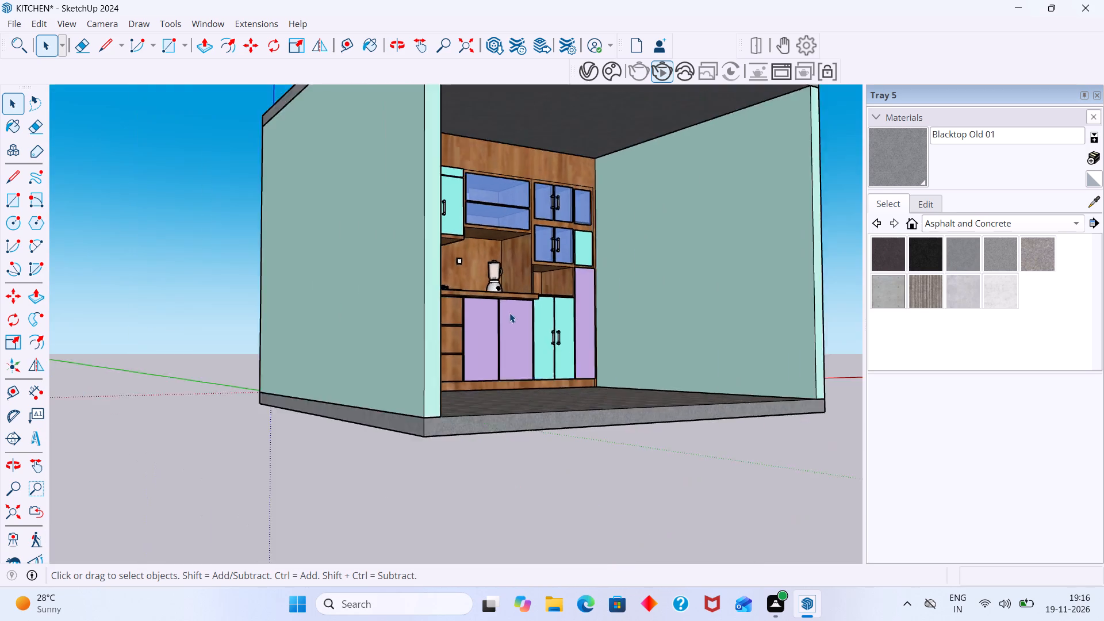
pyautogui.scroll(-10, 509, 313)
pyautogui.moveTo(527, 359); pyautogui.dragTo(462, 416, button='middle')
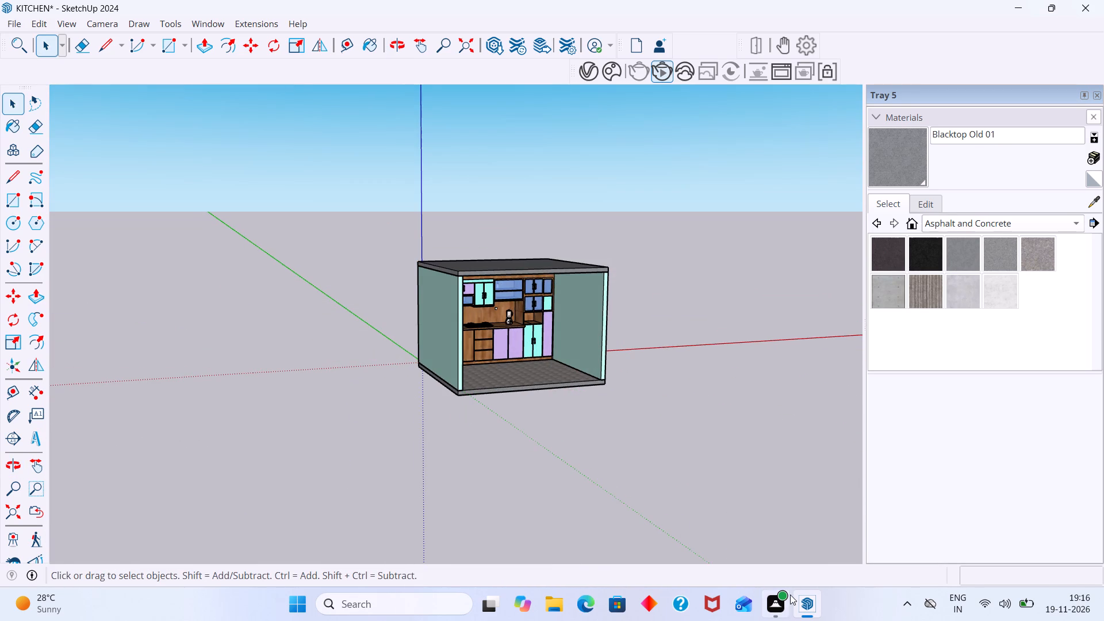
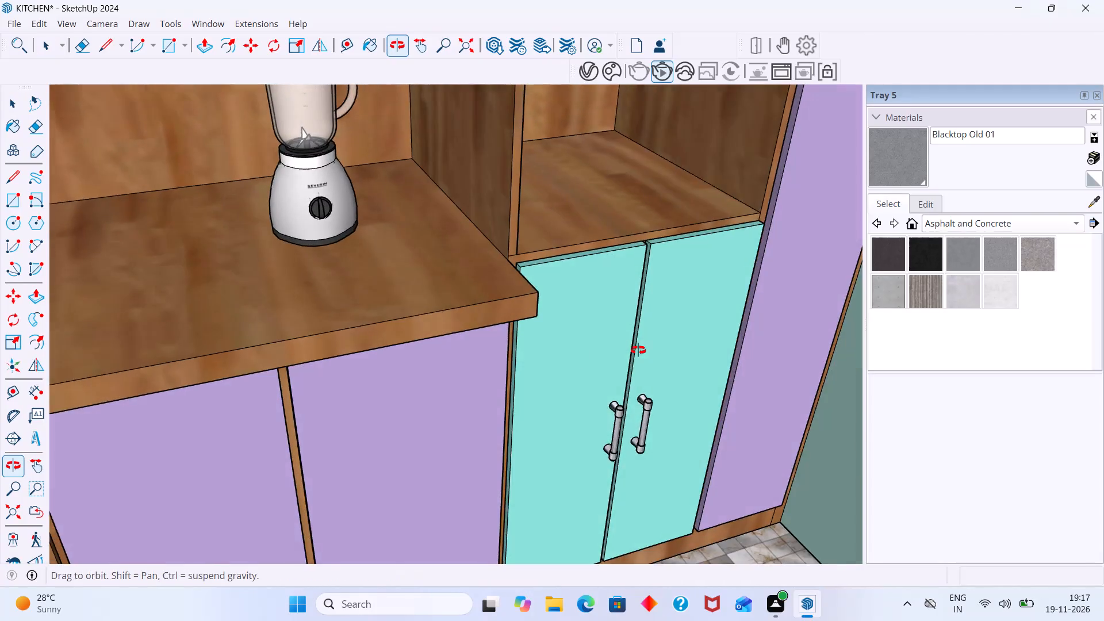
# Examine the lower cabinet fronts around the lilac and turquoise doors, and view the kitchen as a whole.
pyautogui.scroll(5, 554, 351)
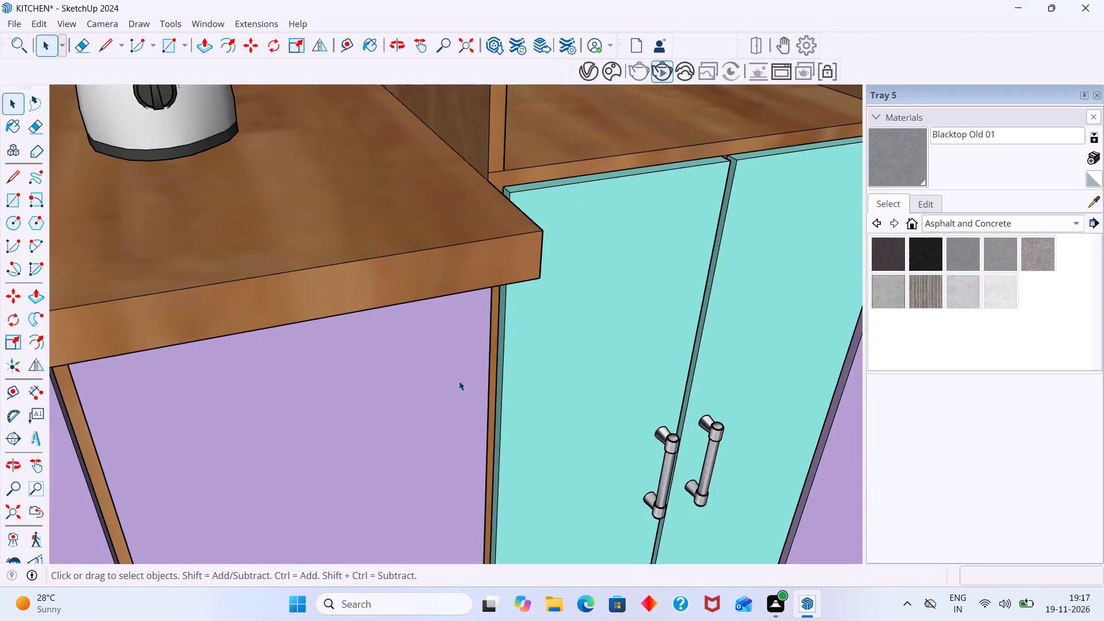
pyautogui.scroll(-15, 466, 380)
pyautogui.moveTo(480, 379); pyautogui.dragTo(531, 323, button='middle')
pyautogui.scroll(-5, 511, 326)
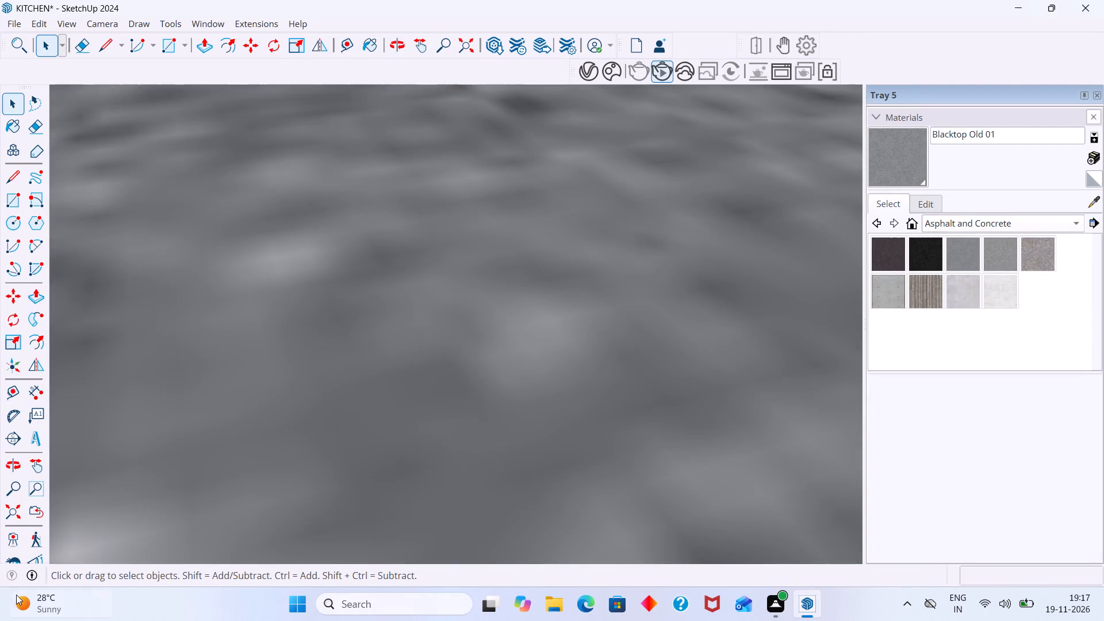
pyautogui.click(14, 514)
pyautogui.scroll(-3, 268, 439)
pyautogui.moveTo(334, 405); pyautogui.dragTo(216, 396, button='middle')
pyautogui.scroll(3, 423, 338)
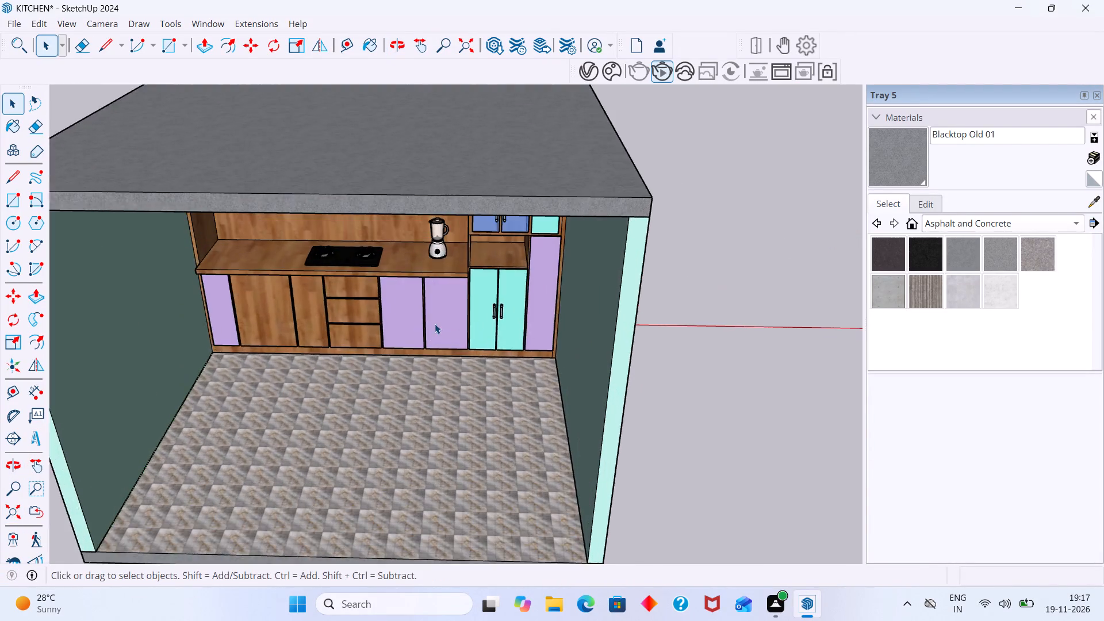
pyautogui.scroll(2, 435, 324)
pyautogui.moveTo(435, 324); pyautogui.dragTo(465, 278, button='middle')
pyautogui.scroll(11, 367, 304)
# Open the joint configuration of the first lilac door, the one beside the three drawers.
pyautogui.click(389, 298)
pyautogui.scroll(-2, 403, 300)
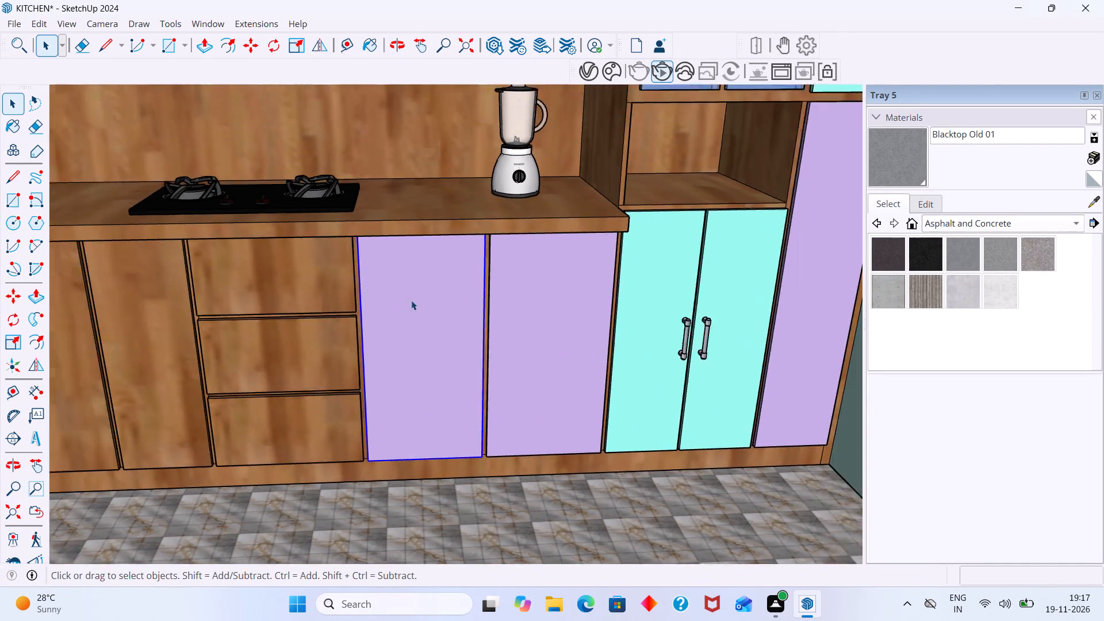
pyautogui.scroll(-3, 411, 300)
pyautogui.moveTo(405, 325); pyautogui.dragTo(478, 277, button='middle')
pyautogui.moveTo(480, 278); pyautogui.dragTo(577, 255, button='middle')
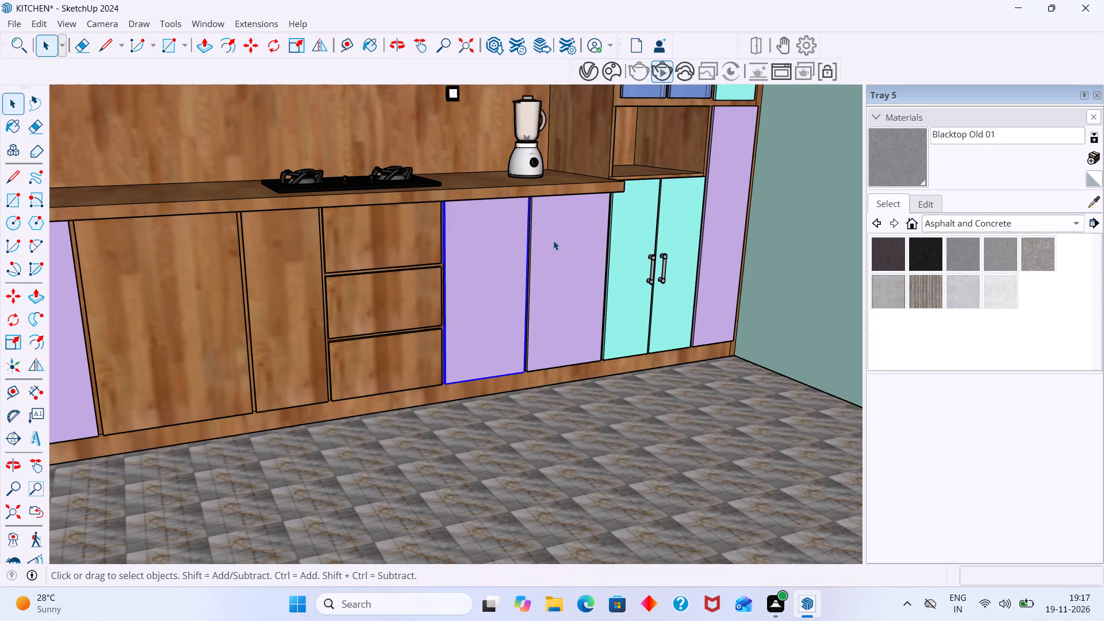
pyautogui.scroll(-7, 585, 233)
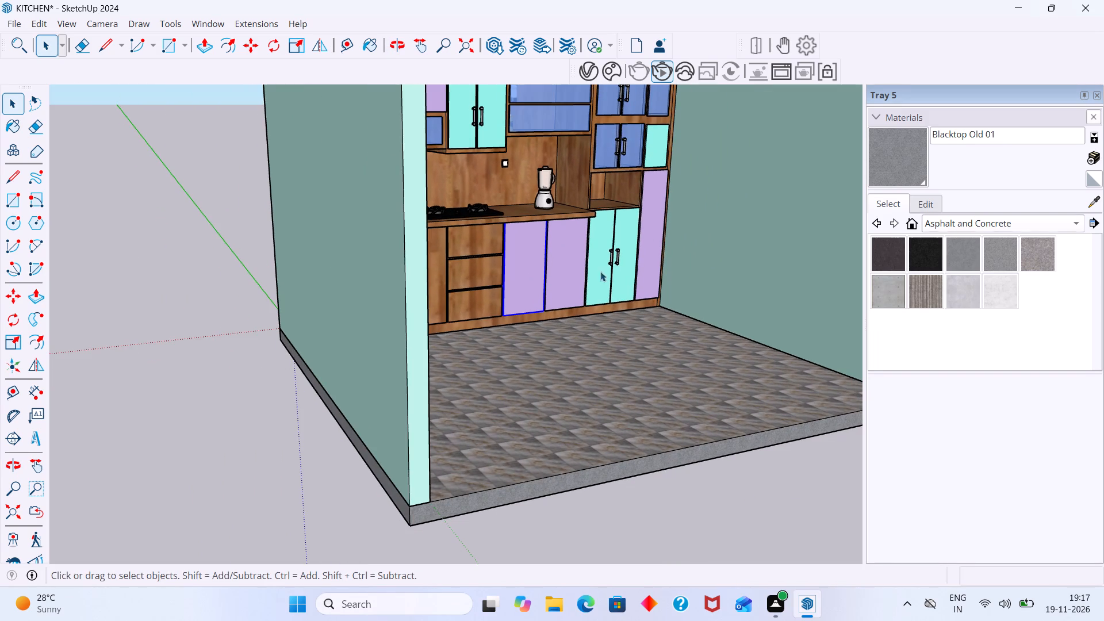
pyautogui.moveTo(542, 234); pyautogui.dragTo(485, 247, button='middle')
pyautogui.scroll(2, 518, 246)
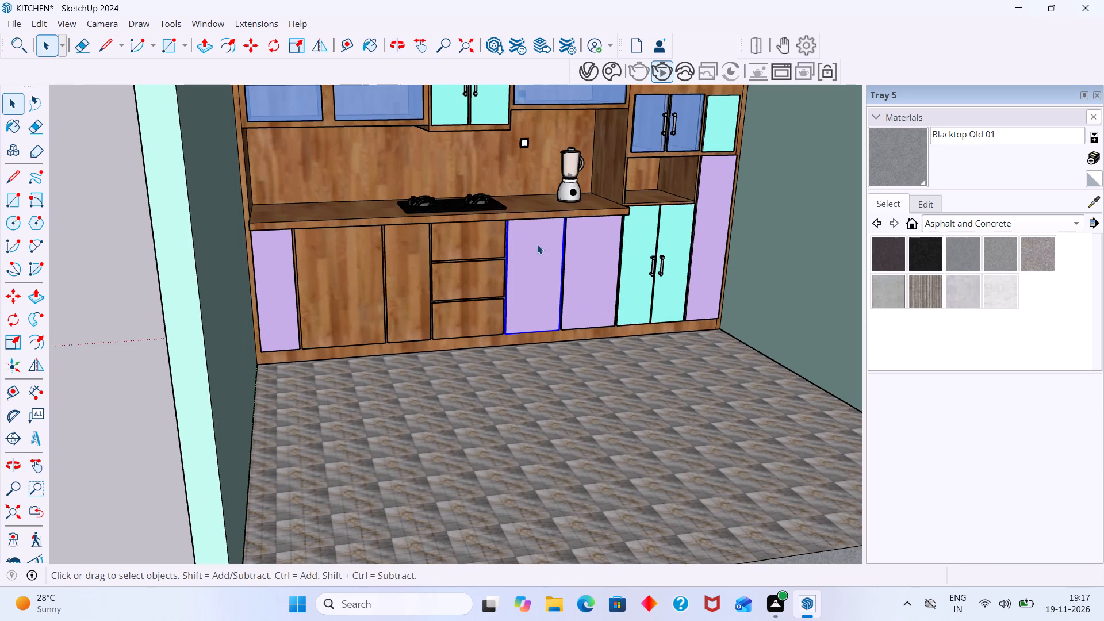
pyautogui.click(807, 49)
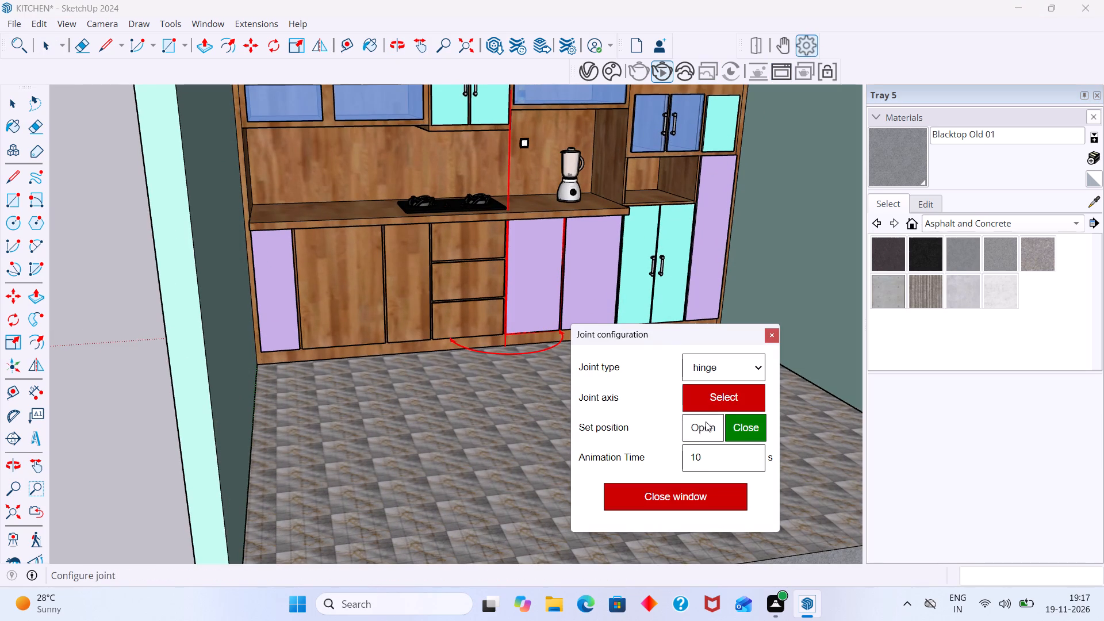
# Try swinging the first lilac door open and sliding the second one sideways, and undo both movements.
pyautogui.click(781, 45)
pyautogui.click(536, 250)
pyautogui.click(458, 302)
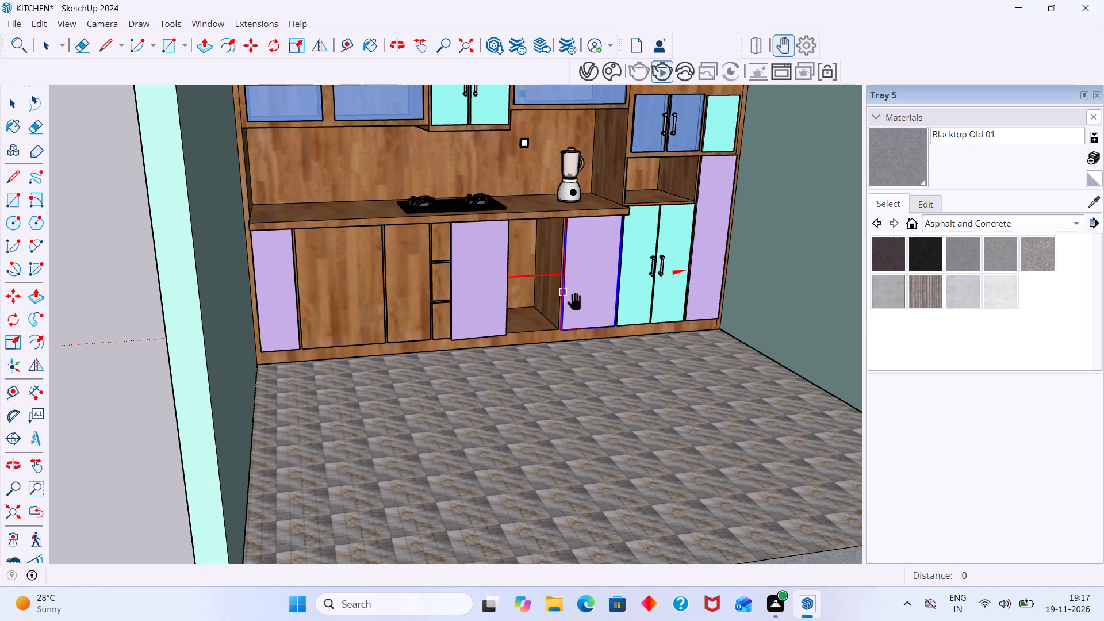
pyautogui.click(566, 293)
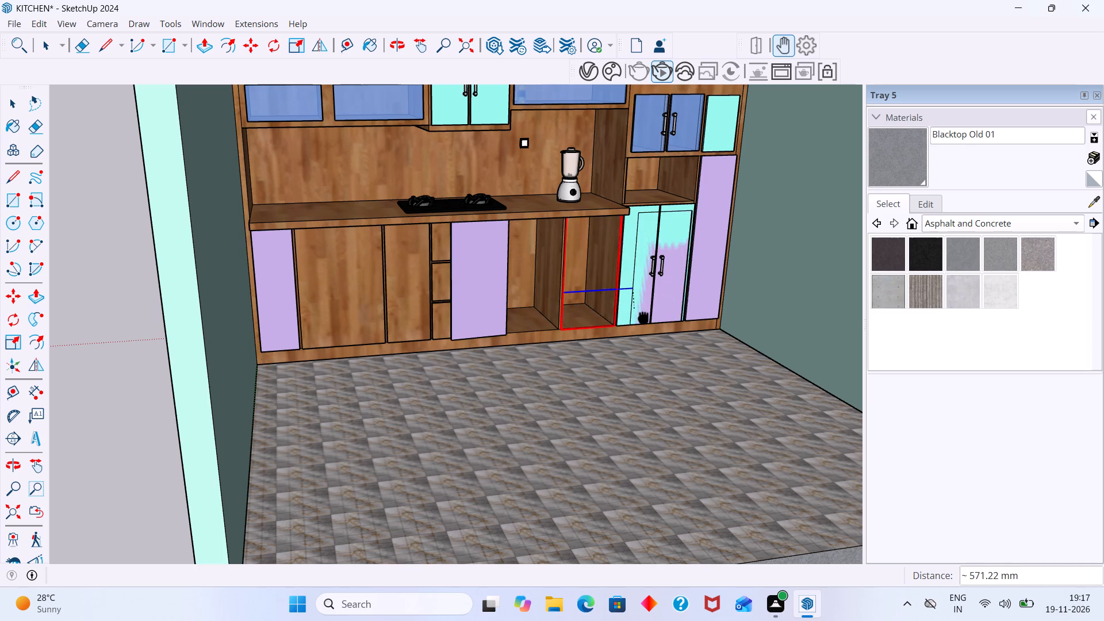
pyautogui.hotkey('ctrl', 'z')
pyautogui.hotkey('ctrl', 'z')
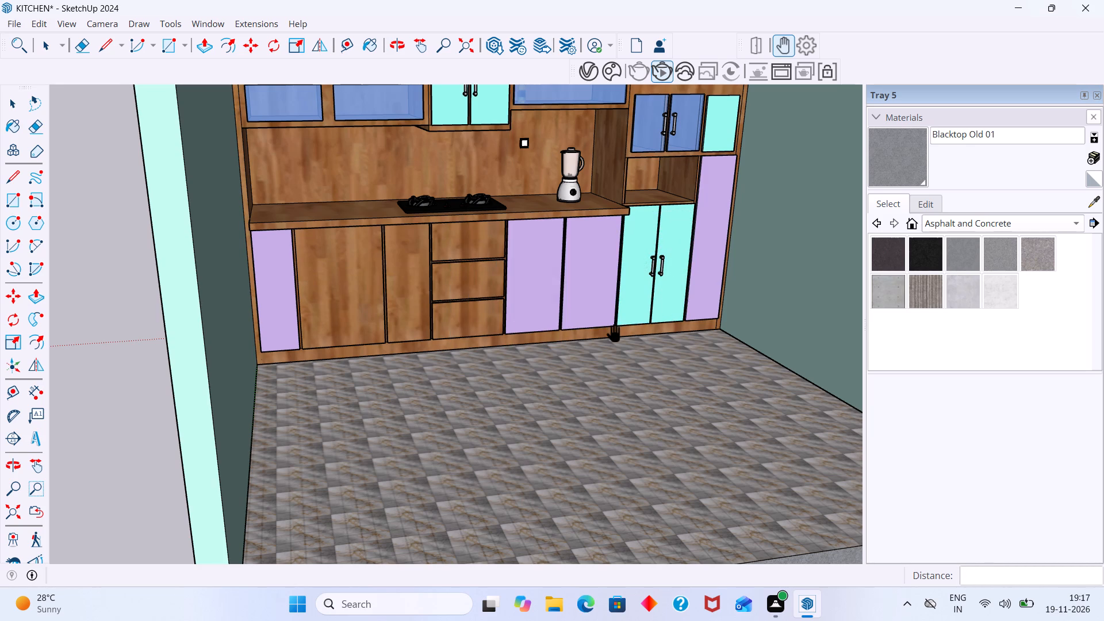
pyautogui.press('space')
# Configure the turquoise door nearest the lilac doors as a hinge with 10 s animation time, using its vertical edge beside the lilac door as axis.
pyautogui.scroll(-3, 528, 303)
pyautogui.scroll(11, 603, 289)
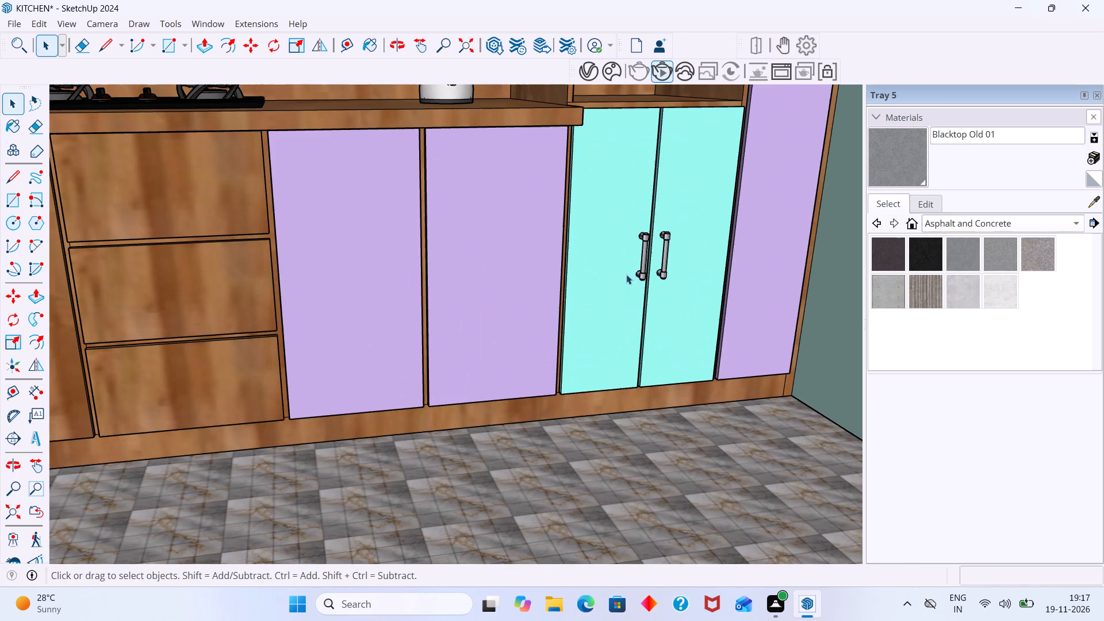
pyautogui.click(626, 273)
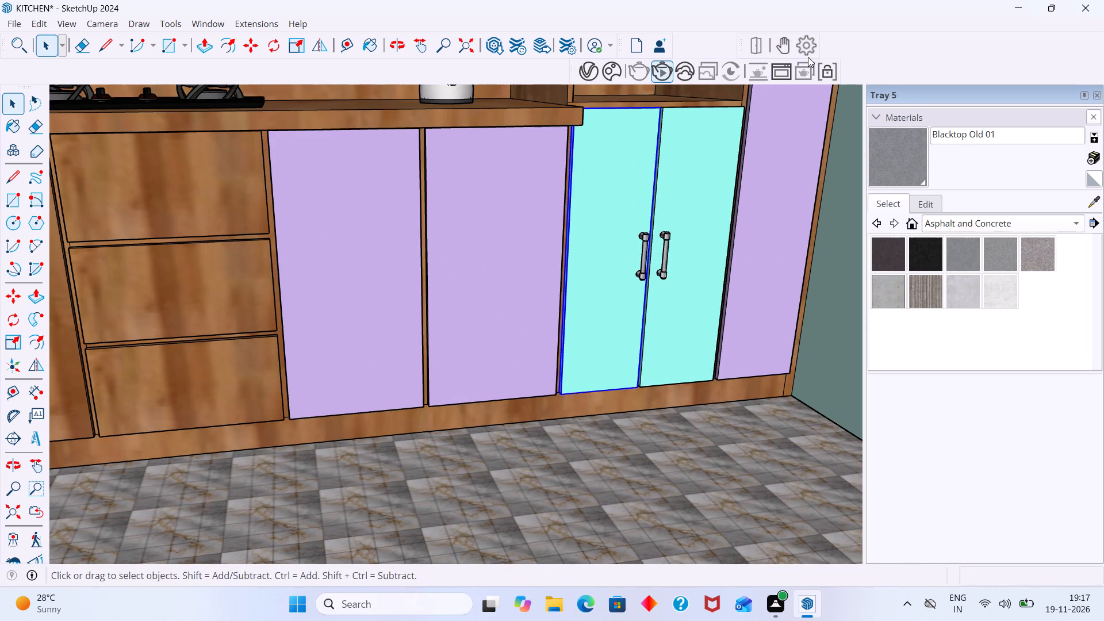
pyautogui.click(808, 57)
pyautogui.scroll(8, 563, 383)
pyautogui.click(558, 394)
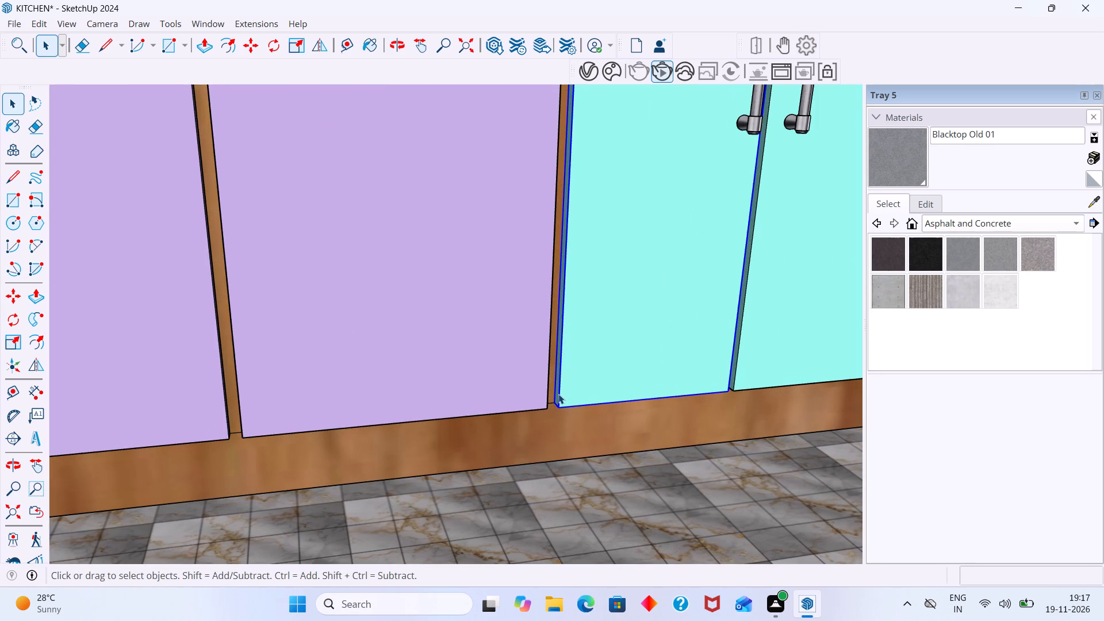
pyautogui.click(807, 39)
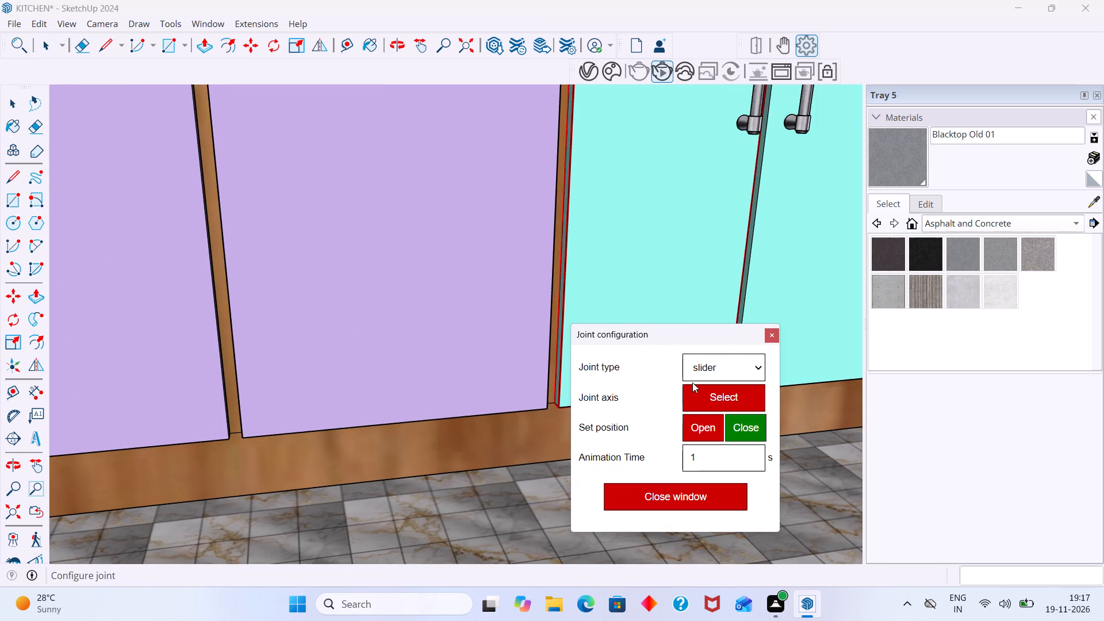
pyautogui.click(716, 371)
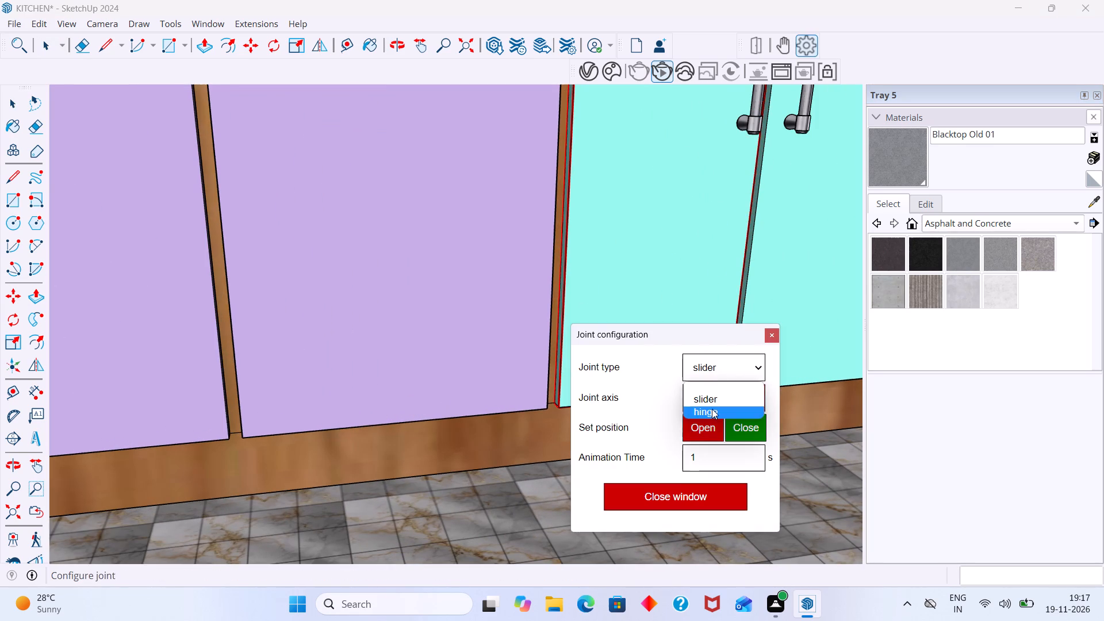
pyautogui.click(711, 410)
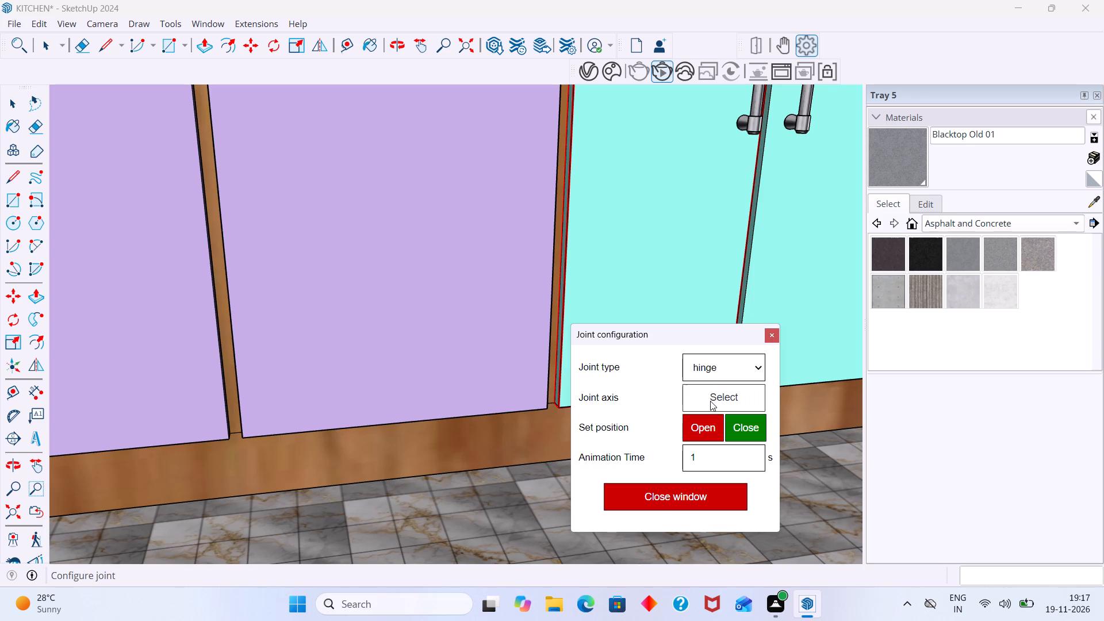
pyautogui.click(695, 453)
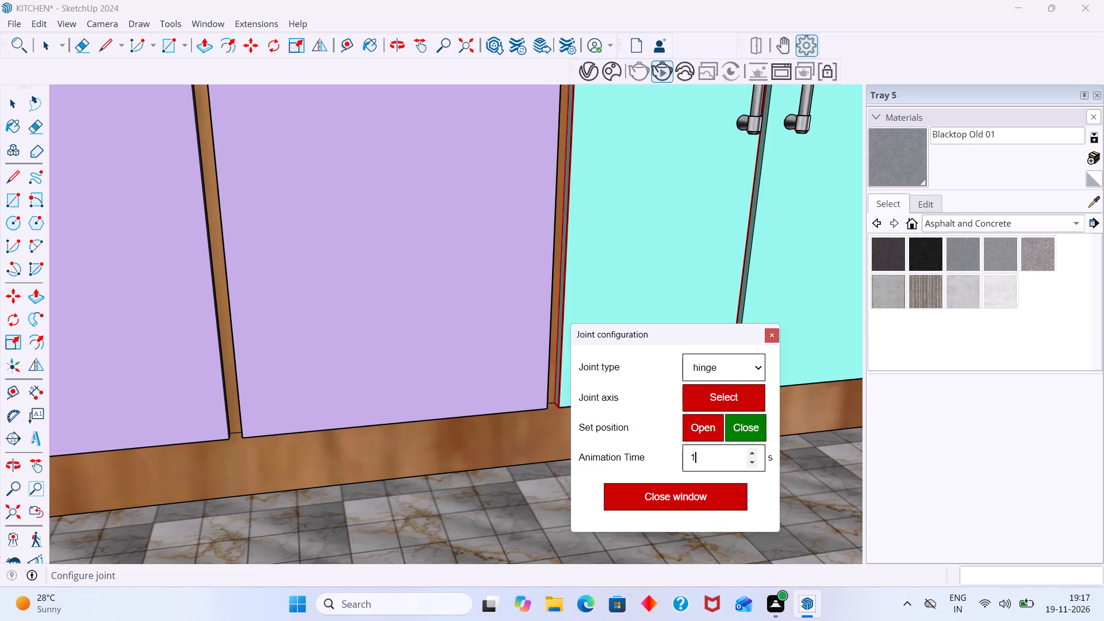
pyautogui.press('0')
pyautogui.click(715, 402)
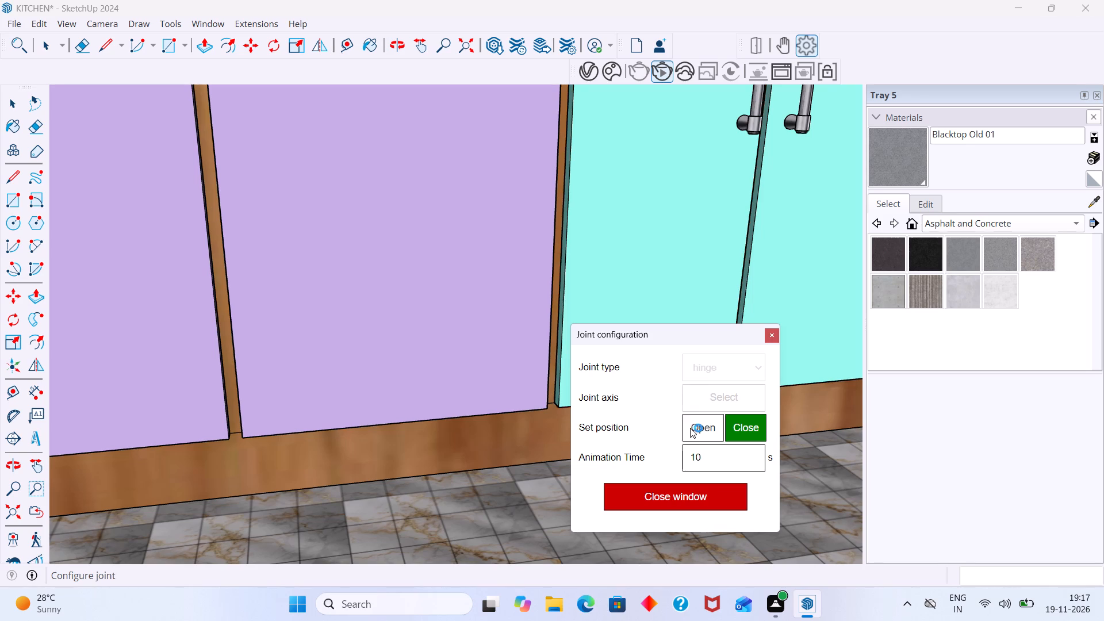
pyautogui.click(688, 427)
pyautogui.scroll(-3, 521, 384)
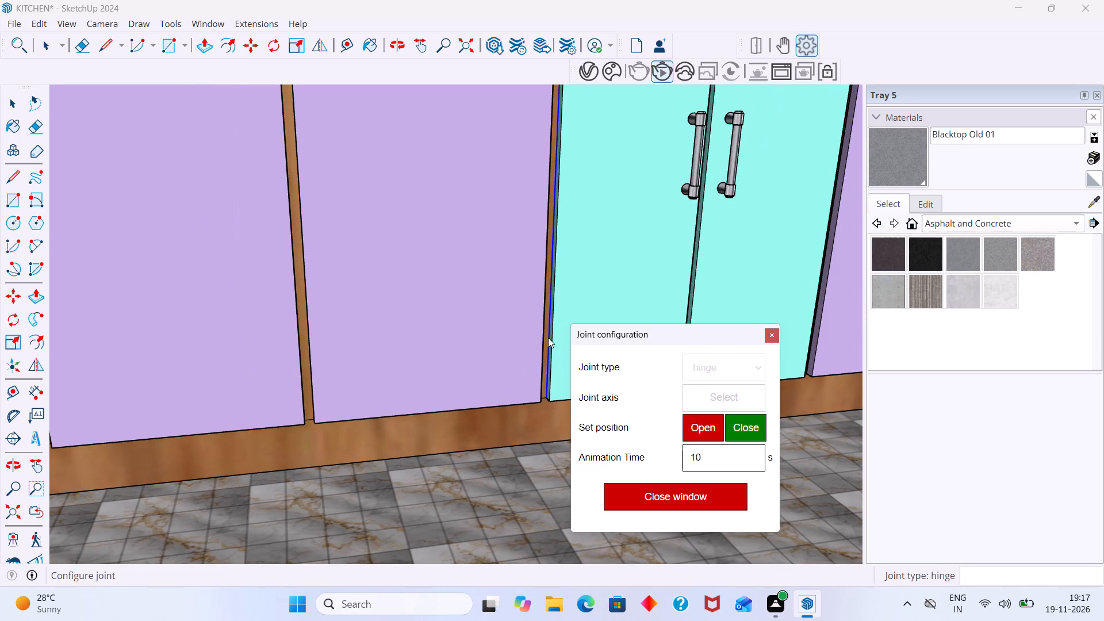
pyautogui.click(553, 339)
pyautogui.scroll(-8, 573, 333)
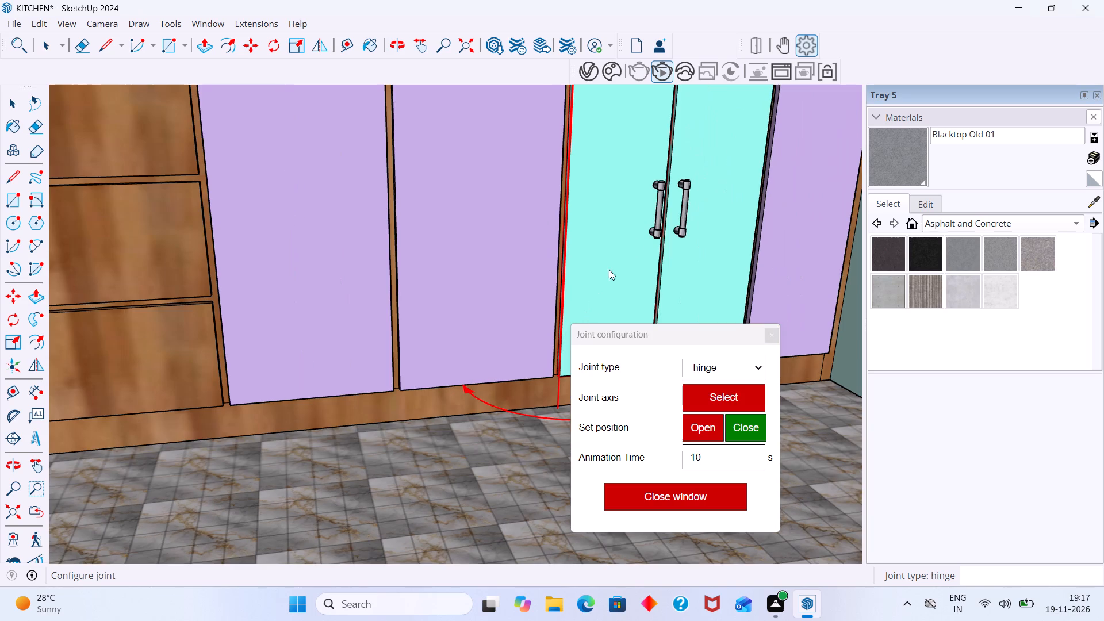
# Swing the turquoise door beside the lilac doors open by about 125 degrees.
pyautogui.click(787, 53)
pyautogui.click(615, 216)
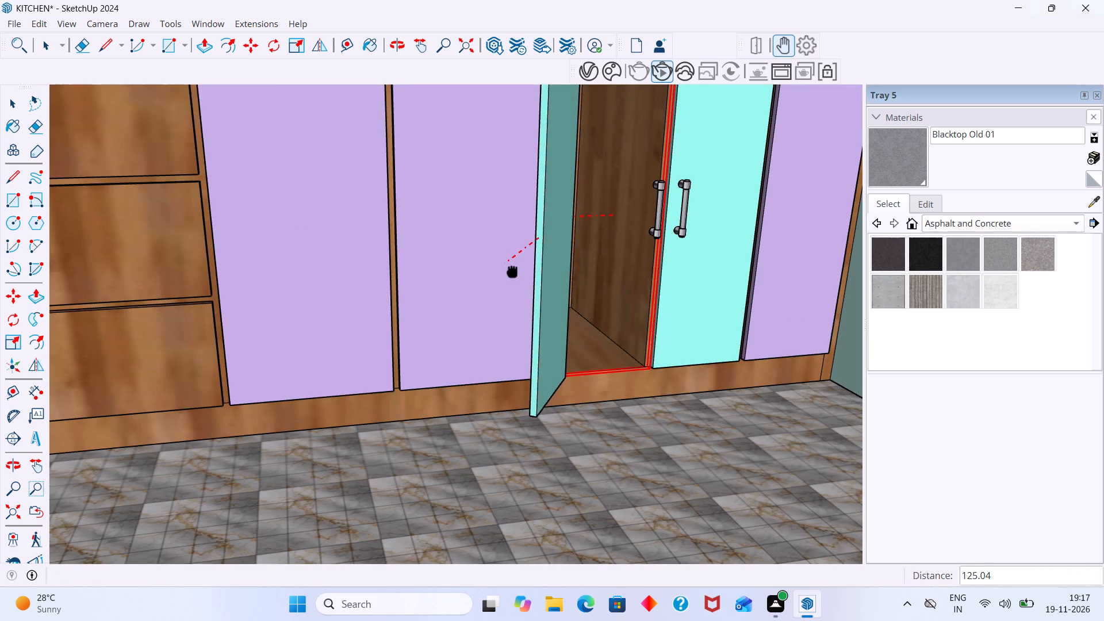
pyautogui.click(485, 251)
pyautogui.scroll(-10, 541, 268)
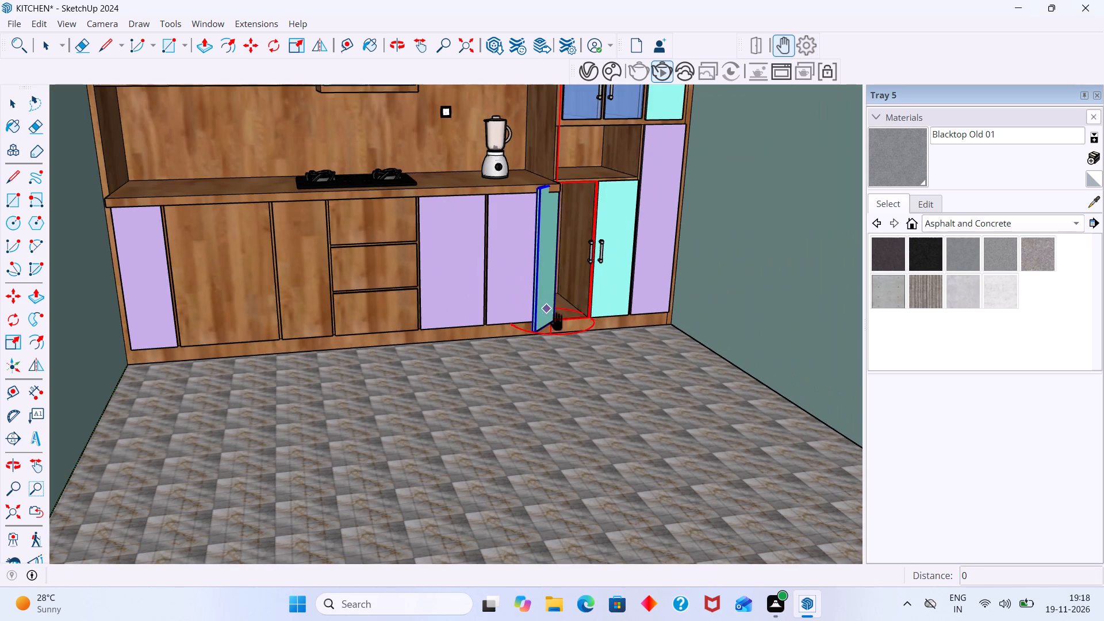
pyautogui.press('space')
# Configure the other turquoise door as a hinge with 10 s animation time, using its vertical edge beside the tall lilac panel as axis.
pyautogui.click(600, 287)
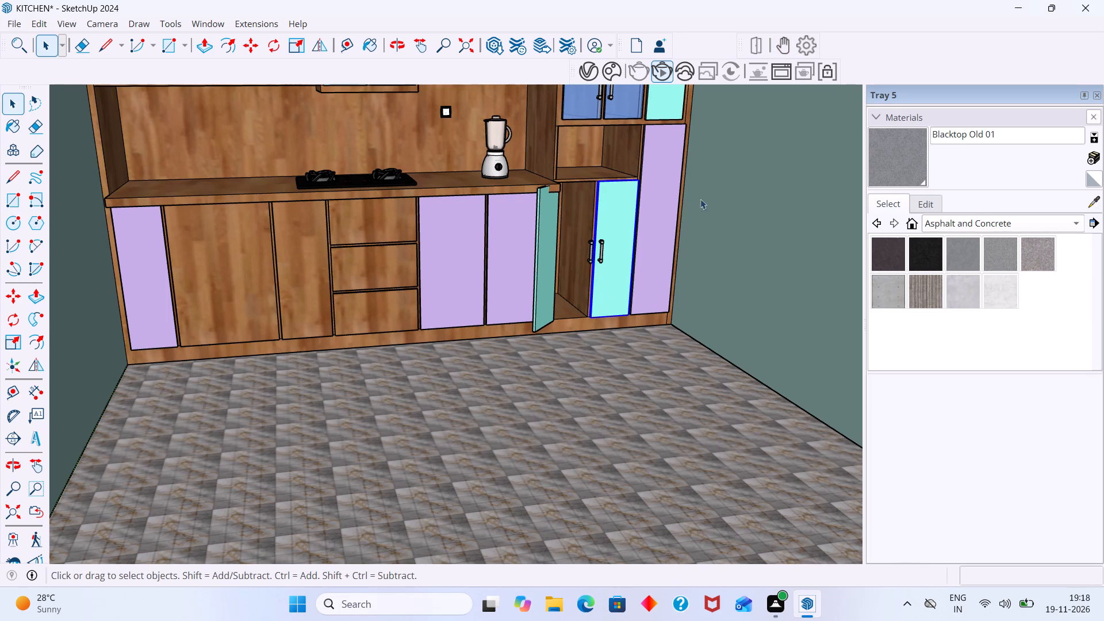
pyautogui.click(802, 52)
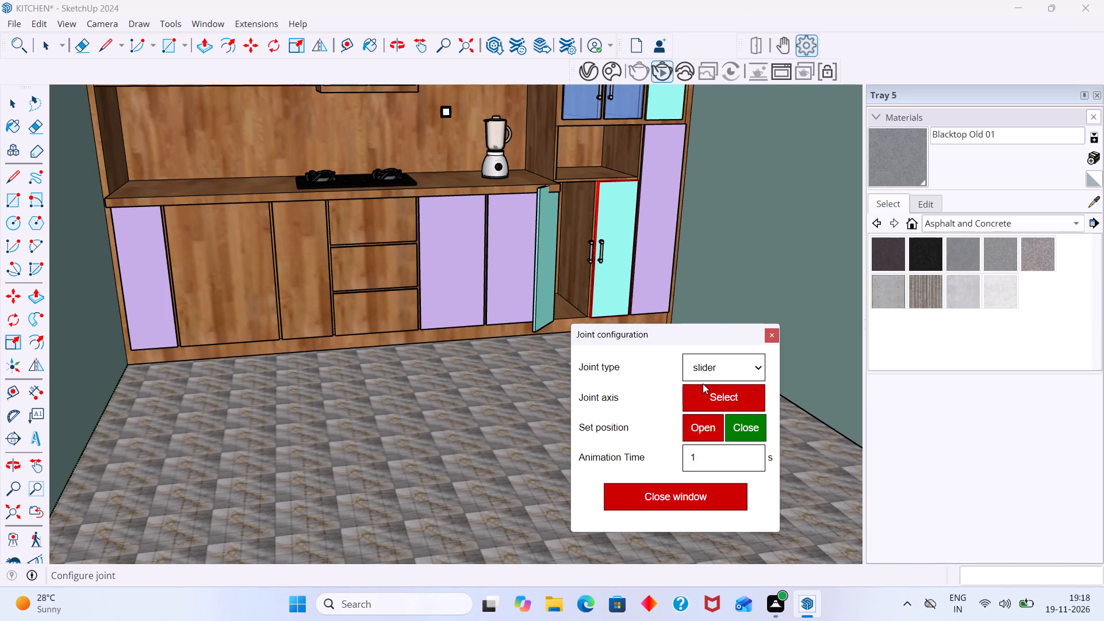
pyautogui.click(724, 369)
pyautogui.click(718, 409)
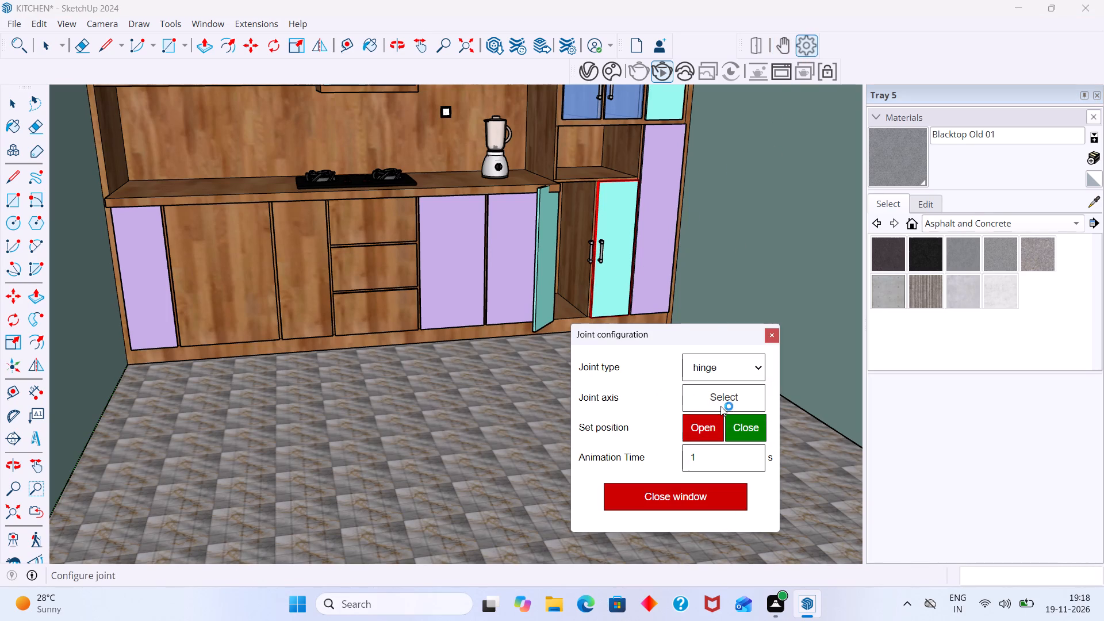
pyautogui.click(707, 447)
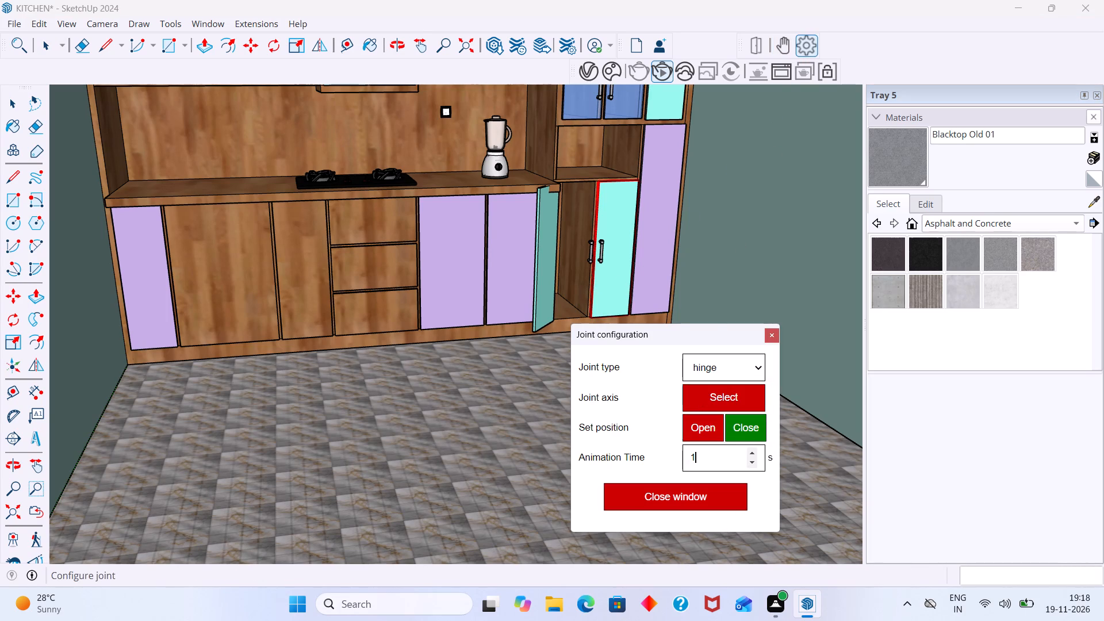
pyautogui.press('0')
pyautogui.click(719, 402)
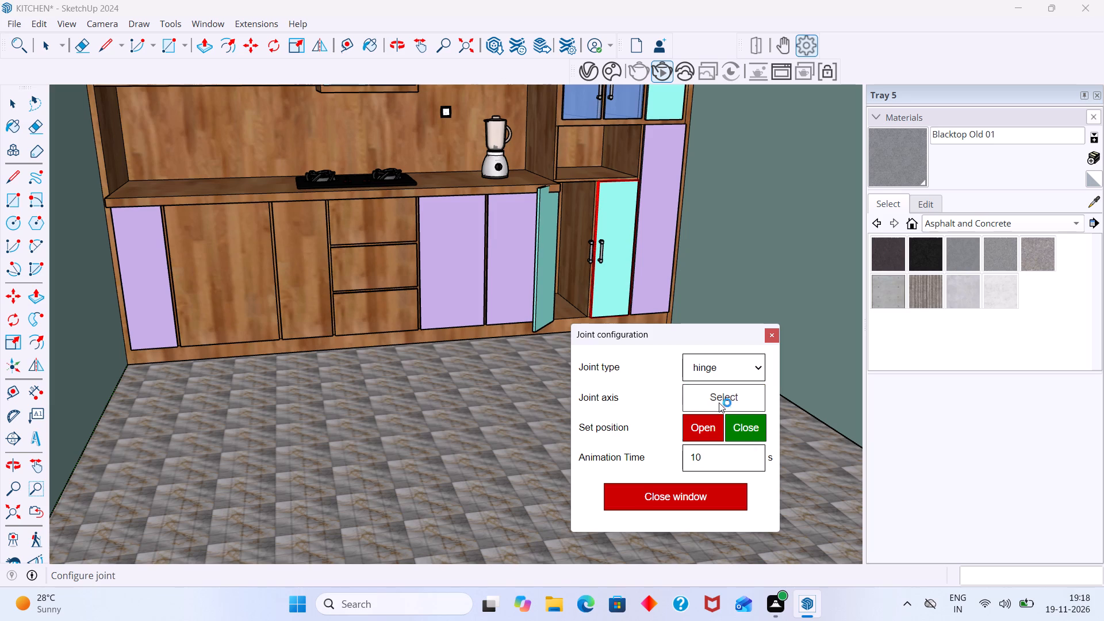
pyautogui.click(693, 435)
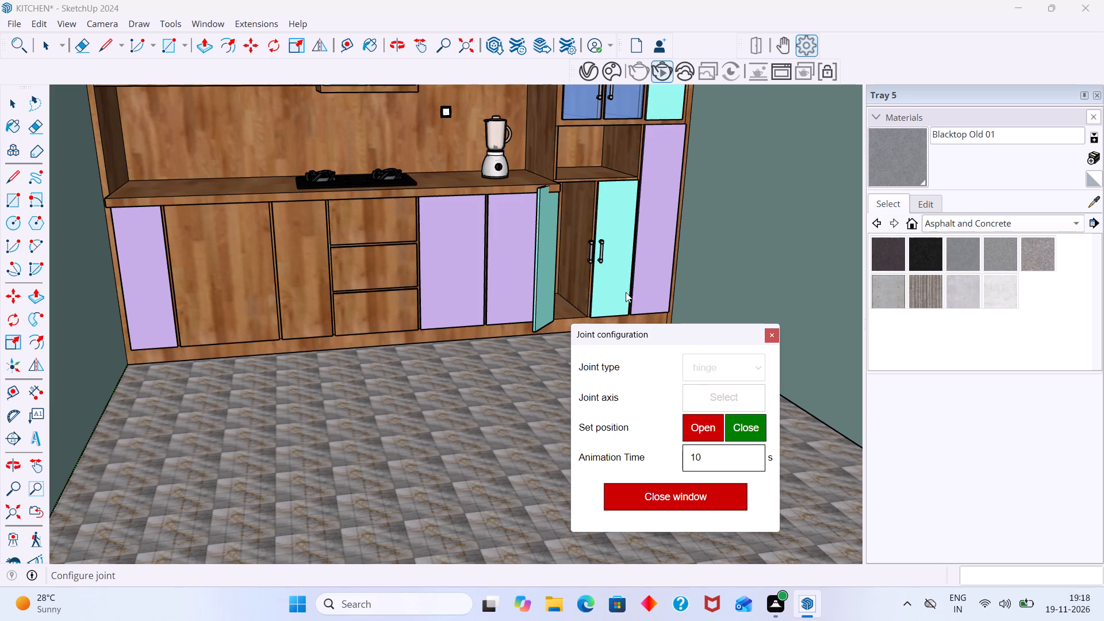
pyautogui.scroll(7, 627, 291)
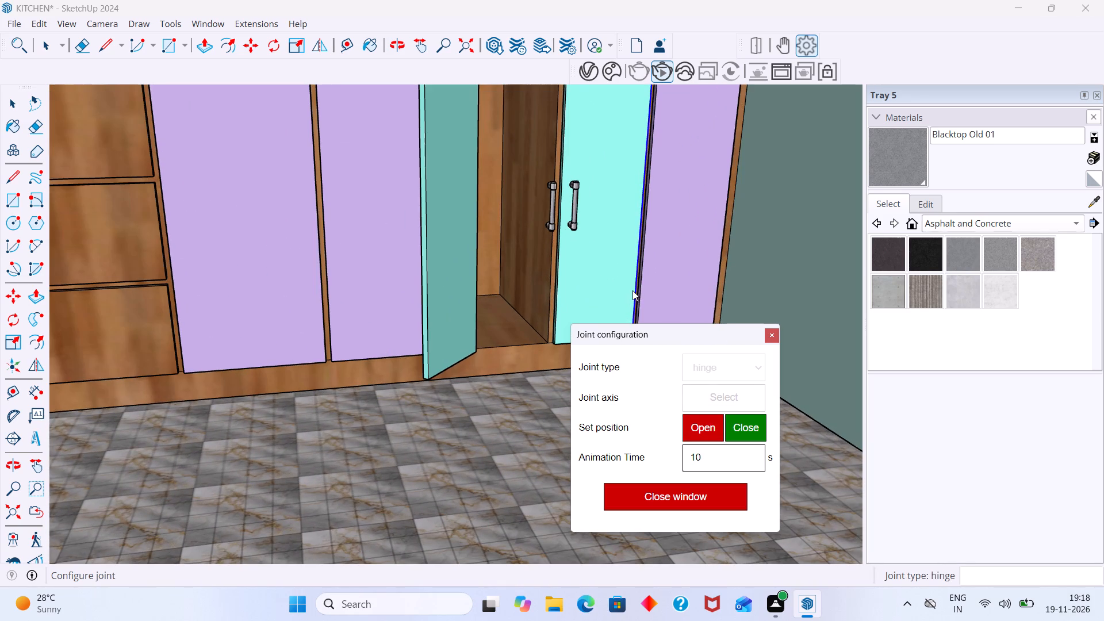
pyautogui.click(635, 291)
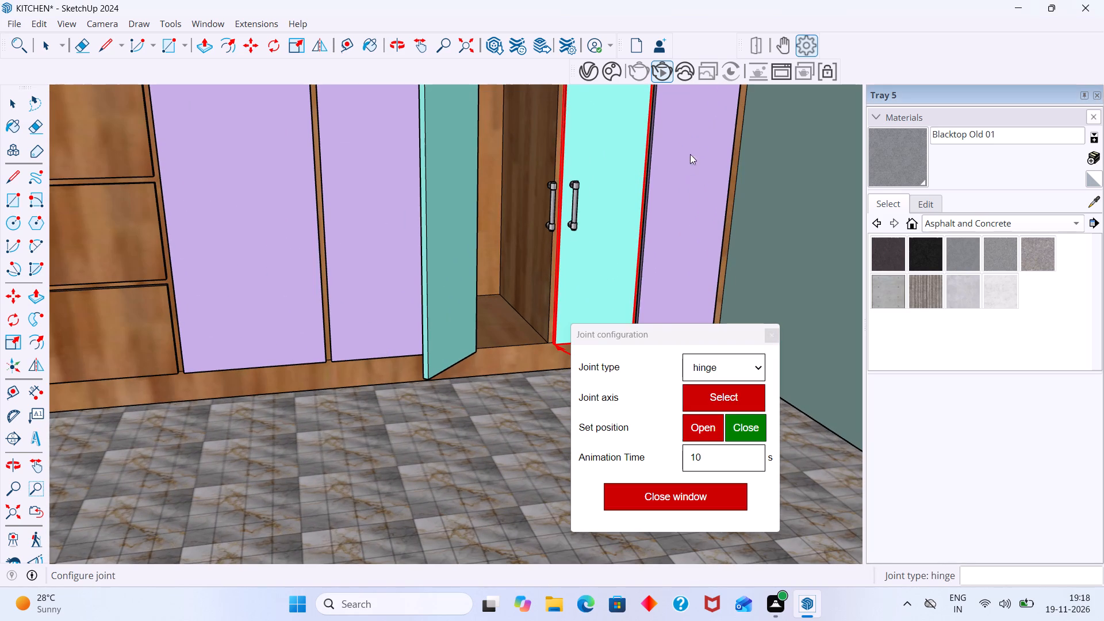
# Swing the turquoise door beside the tall lilac panel open by about 118 degrees.
pyautogui.click(785, 45)
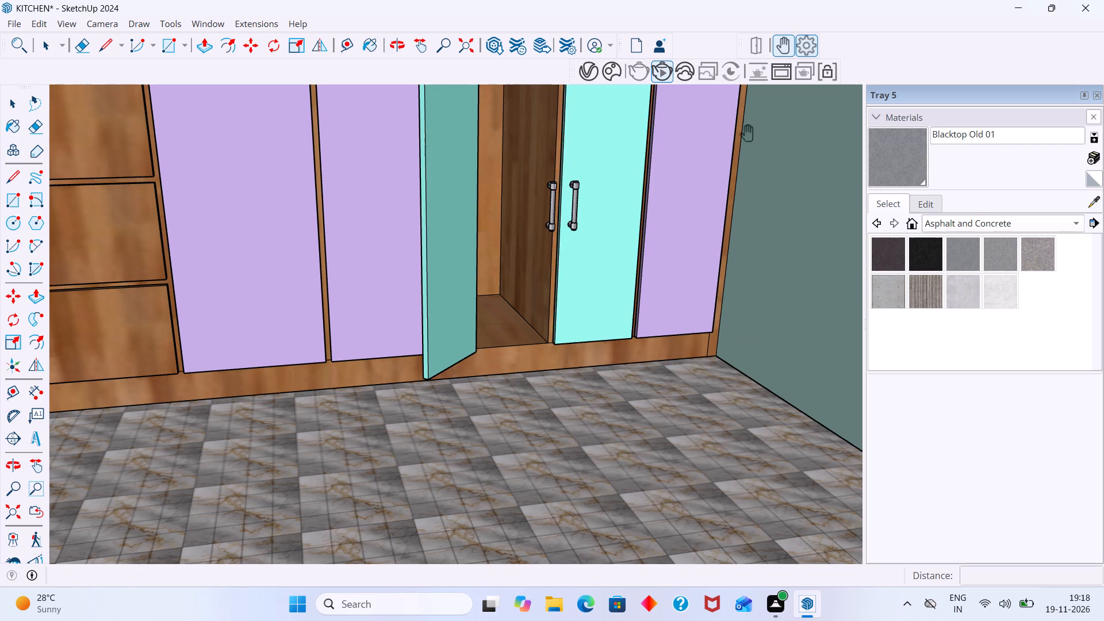
pyautogui.click(590, 226)
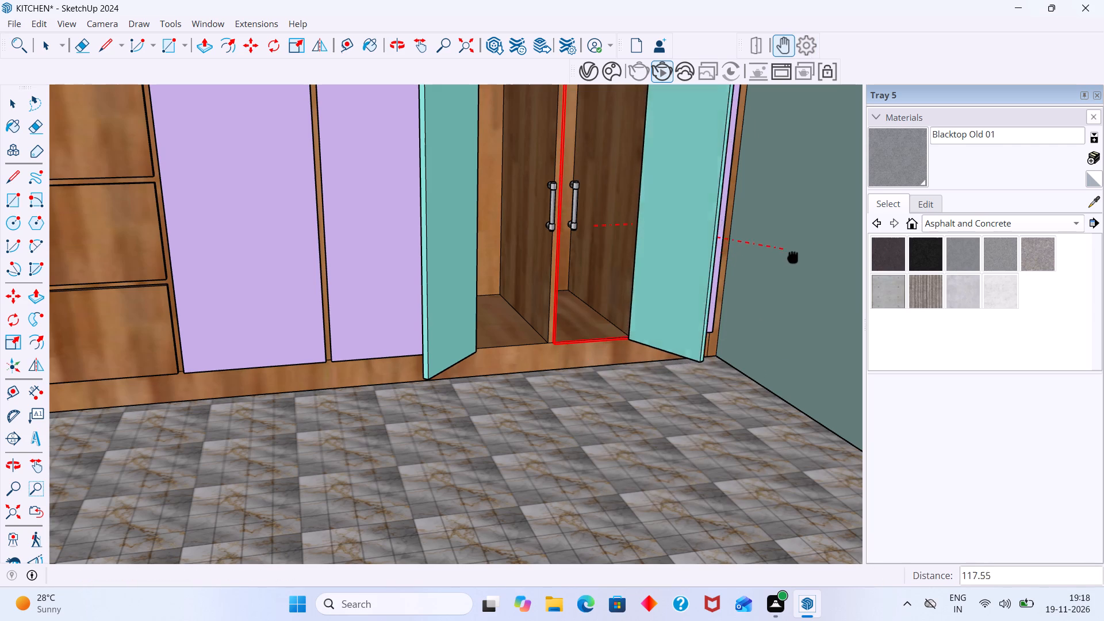
pyautogui.click(786, 247)
pyautogui.scroll(-10, 717, 316)
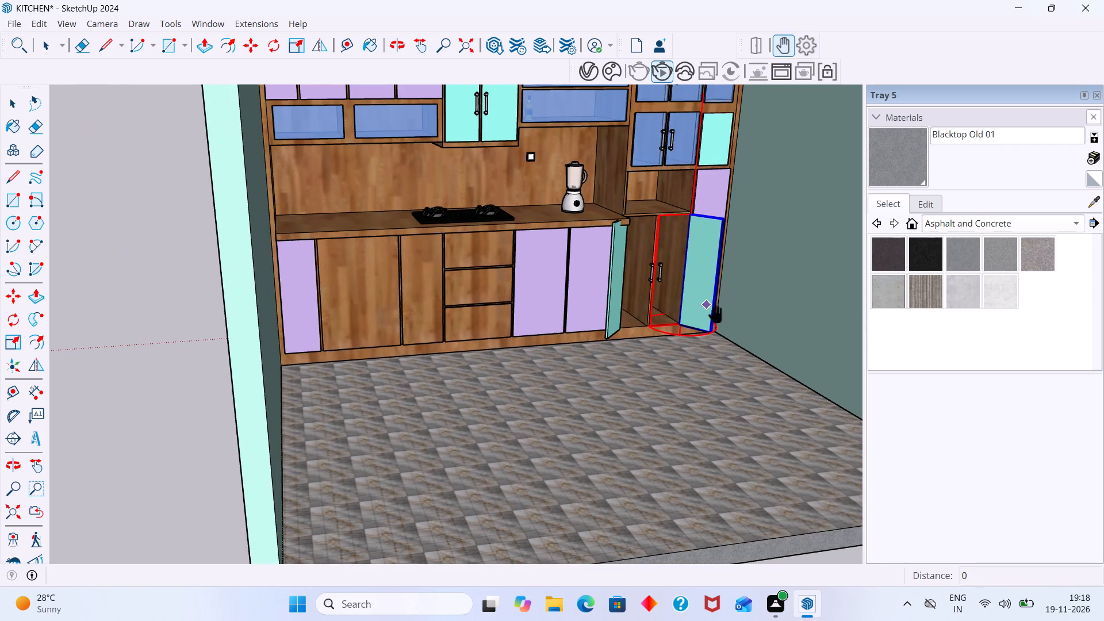
# Run the closing animation of both lower turquoise doors and watch them shut.
pyautogui.press('space')
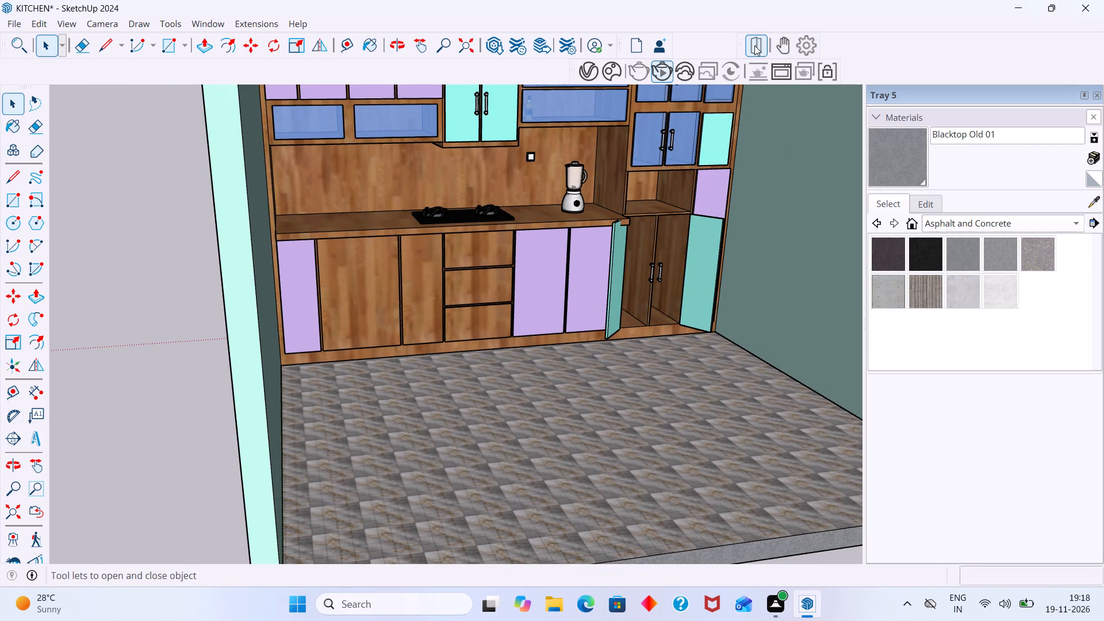
pyautogui.click(754, 45)
pyautogui.click(610, 274)
pyautogui.click(694, 274)
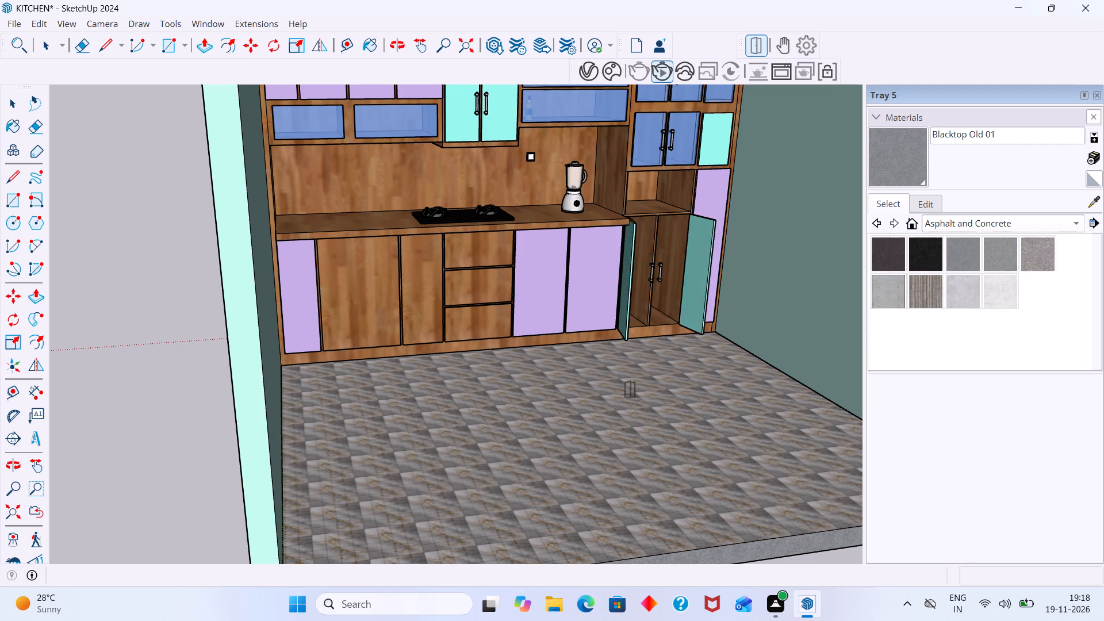
pyautogui.scroll(-6, 623, 382)
pyautogui.moveTo(624, 381); pyautogui.dragTo(551, 357, button='middle')
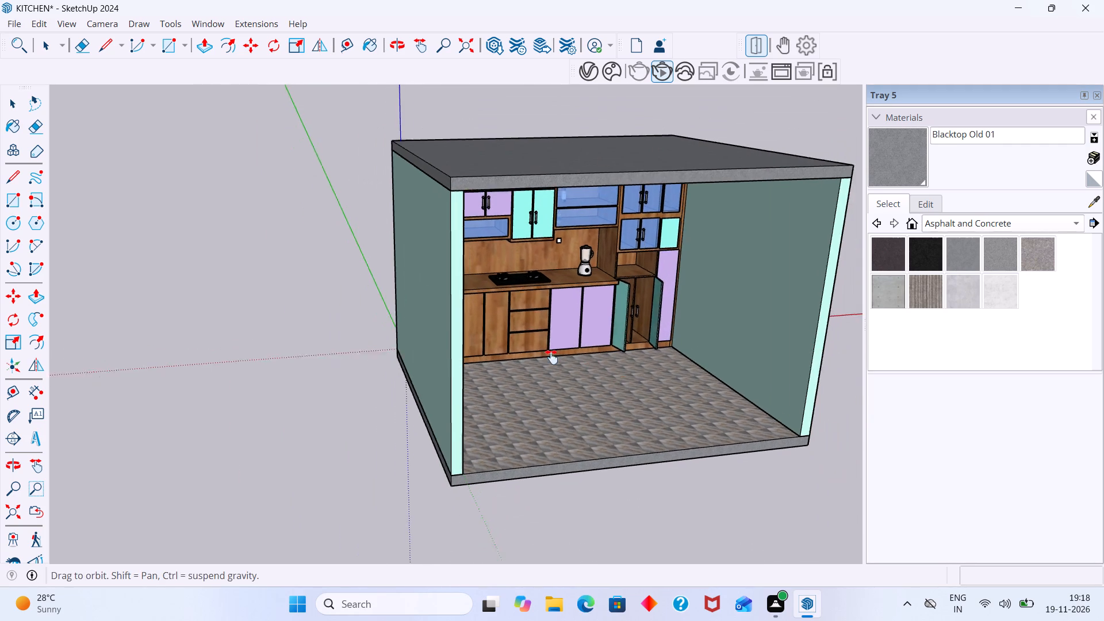
pyautogui.moveTo(551, 357); pyautogui.dragTo(523, 347, button='middle')
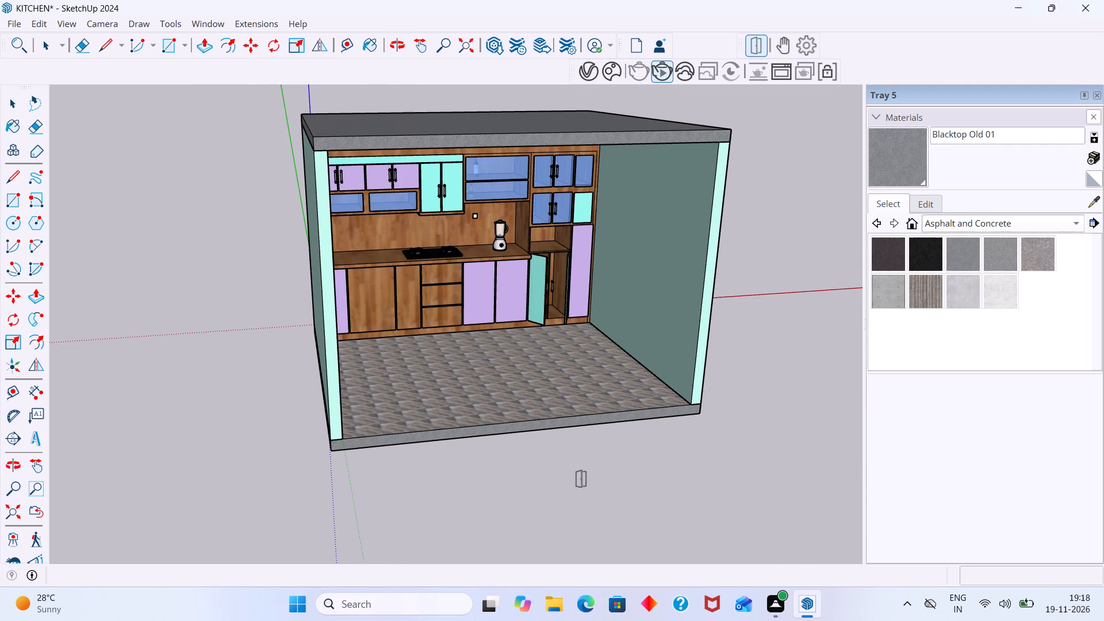
pyautogui.scroll(5, 569, 264)
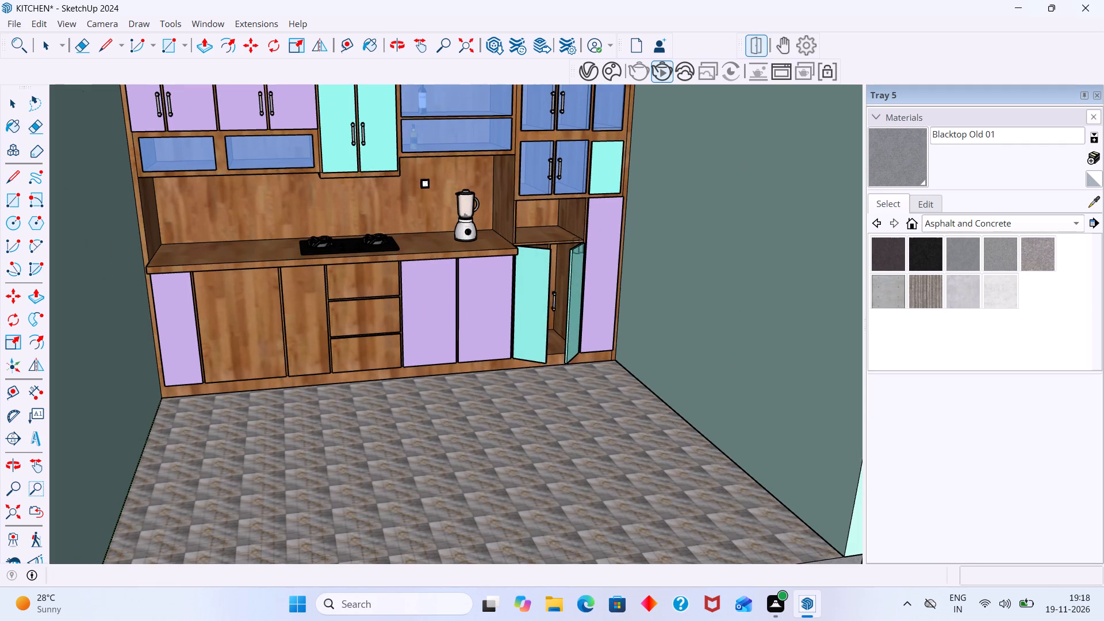
pyautogui.press('space')
pyautogui.scroll(-9, 553, 292)
pyautogui.scroll(3, 550, 289)
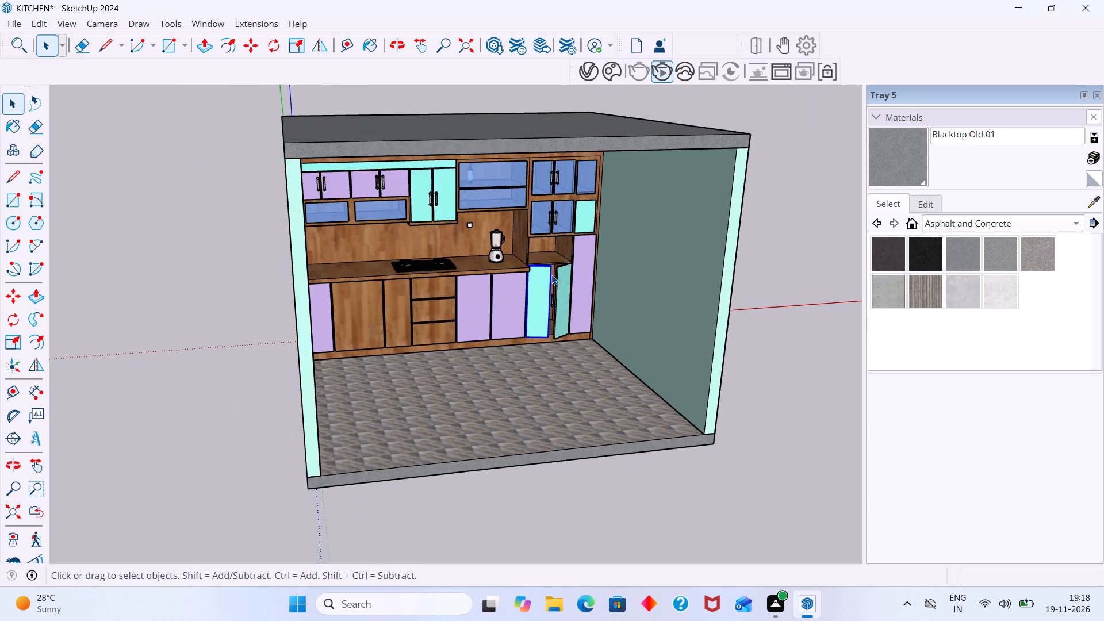
pyautogui.scroll(13, 551, 275)
pyautogui.moveTo(557, 272); pyautogui.dragTo(575, 297, button='middle')
pyautogui.scroll(1, 575, 297)
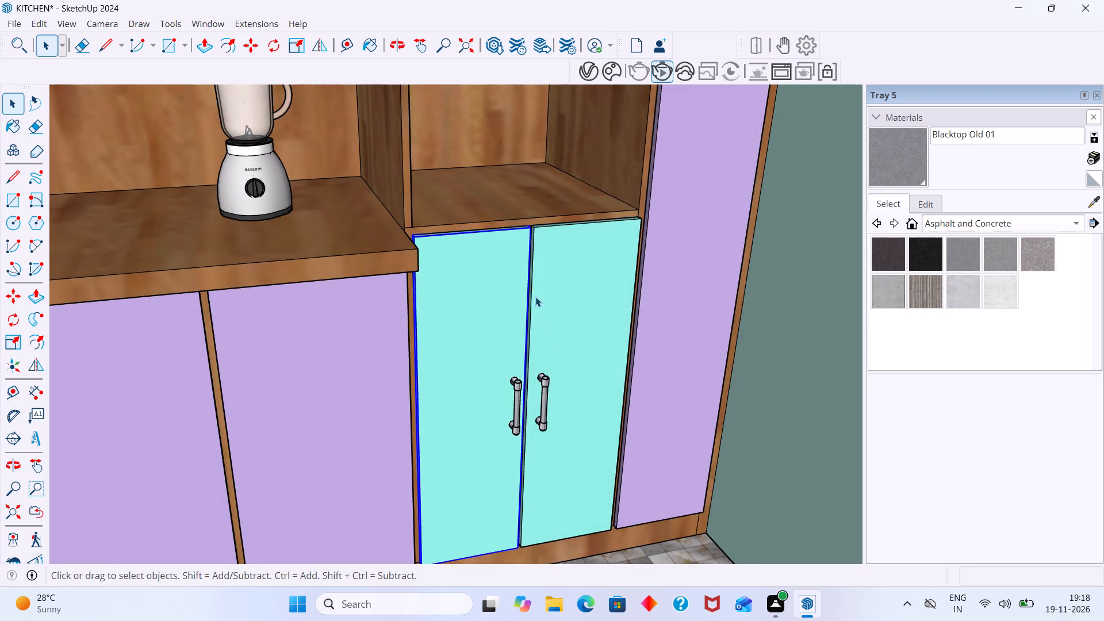
pyautogui.scroll(-20, 534, 269)
pyautogui.scroll(-1, 534, 269)
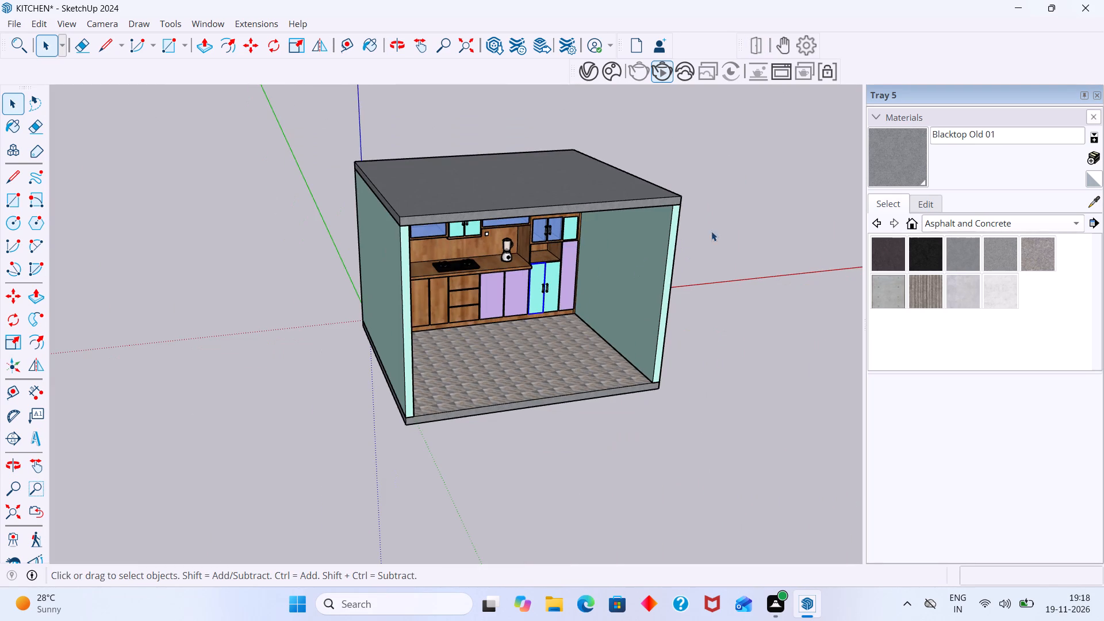
# Set the joint of the tall lilac door beside the wall to a hinge with 10 s animation time.
pyautogui.click(707, 235)
pyautogui.scroll(12, 608, 275)
pyautogui.moveTo(540, 248); pyautogui.dragTo(597, 244, button='middle')
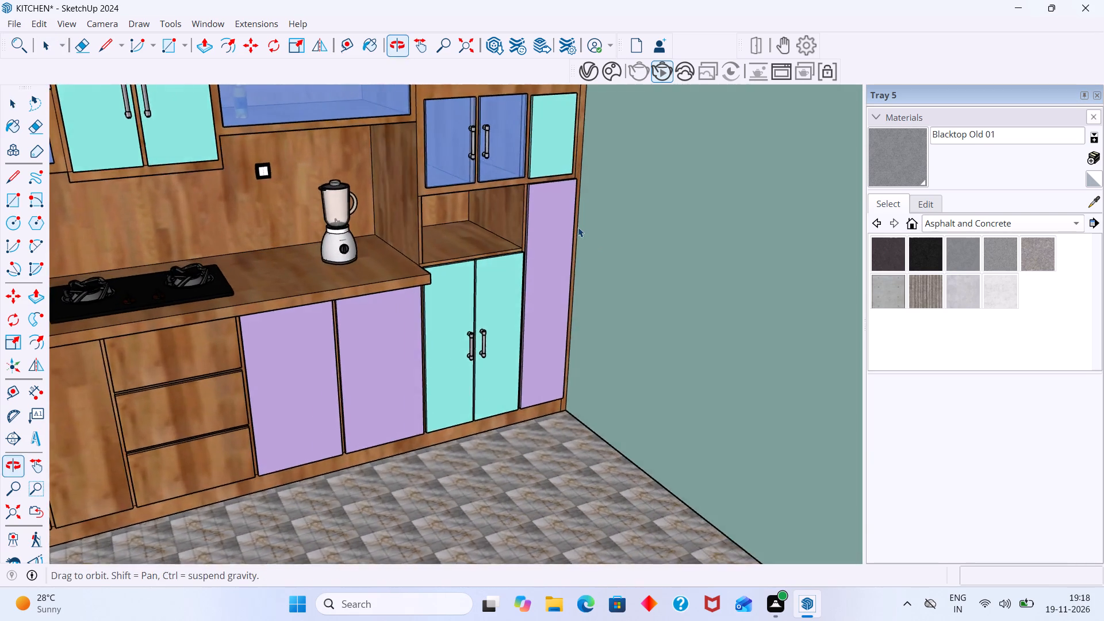
pyautogui.scroll(18, 547, 194)
pyautogui.moveTo(503, 178); pyautogui.dragTo(529, 204, button='middle')
pyautogui.scroll(20, 492, 145)
pyautogui.scroll(-9, 481, 140)
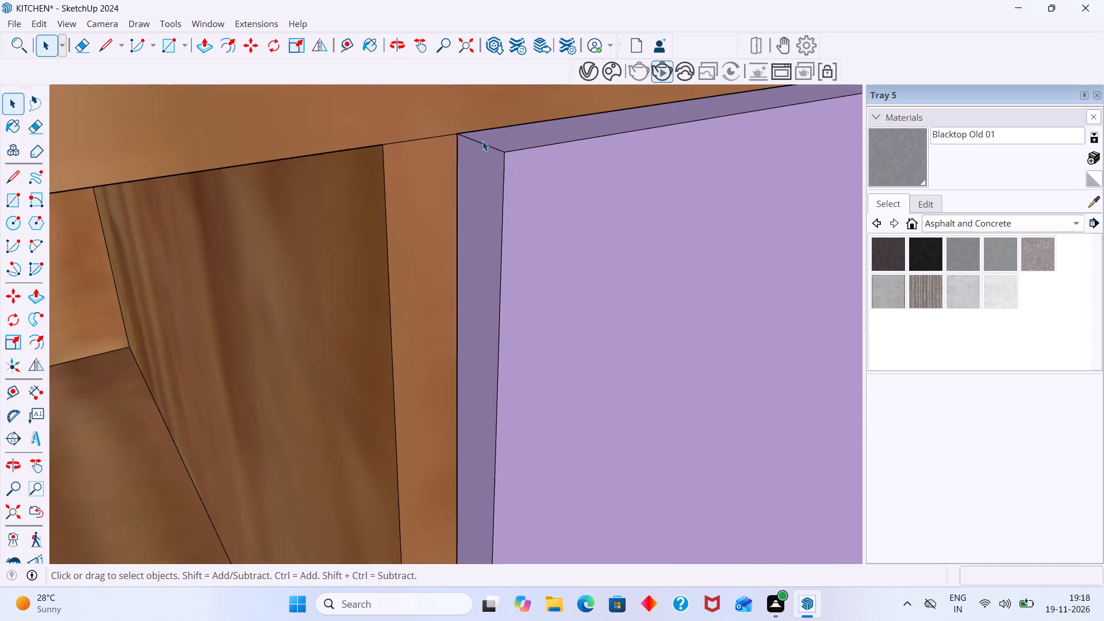
pyautogui.scroll(-20, 482, 141)
pyautogui.scroll(-20, 482, 141)
pyautogui.scroll(-1, 482, 141)
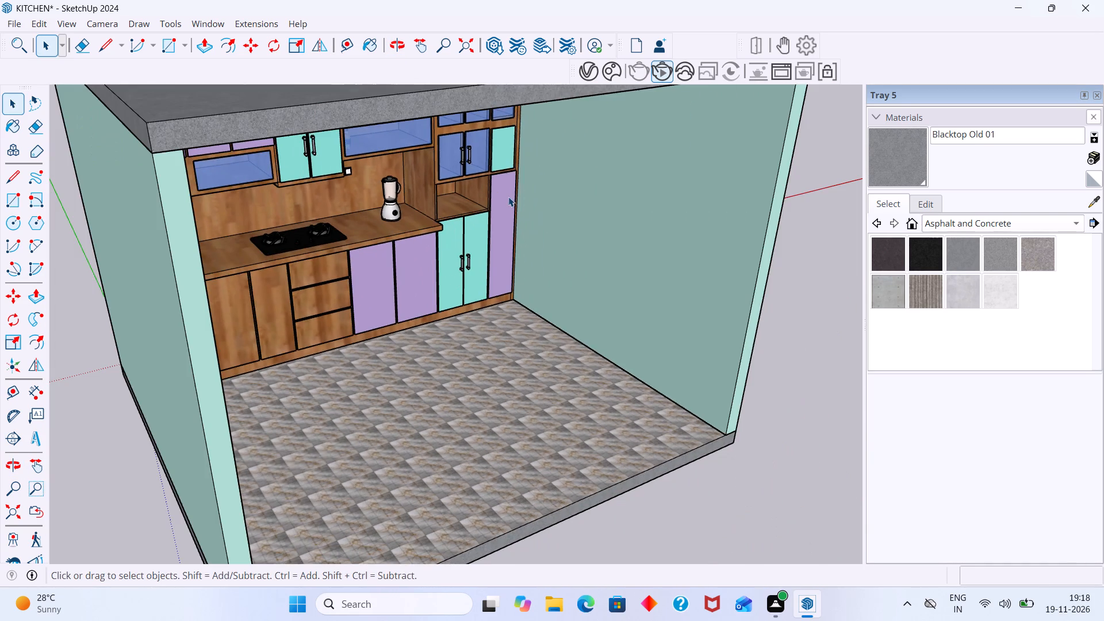
pyautogui.click(505, 194)
pyautogui.scroll(6, 504, 193)
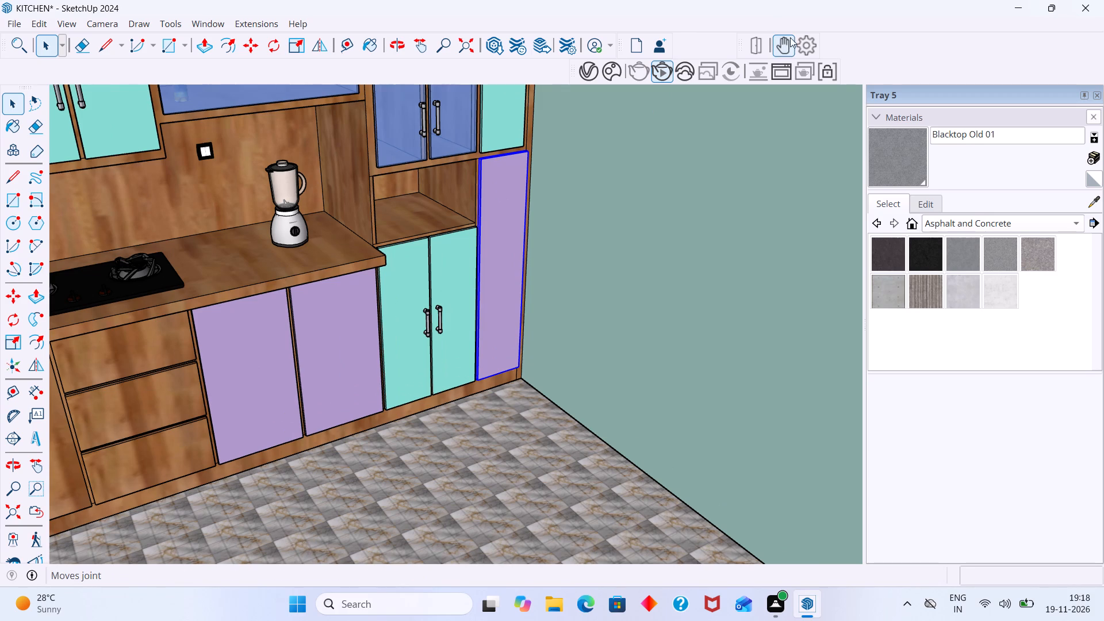
pyautogui.click(803, 43)
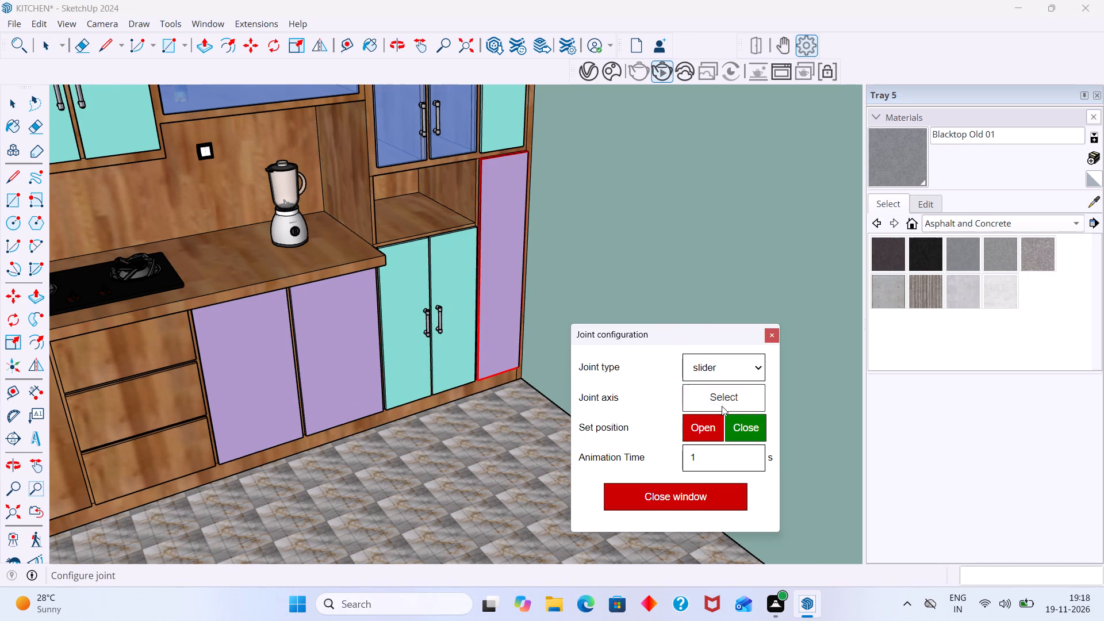
pyautogui.click(701, 459)
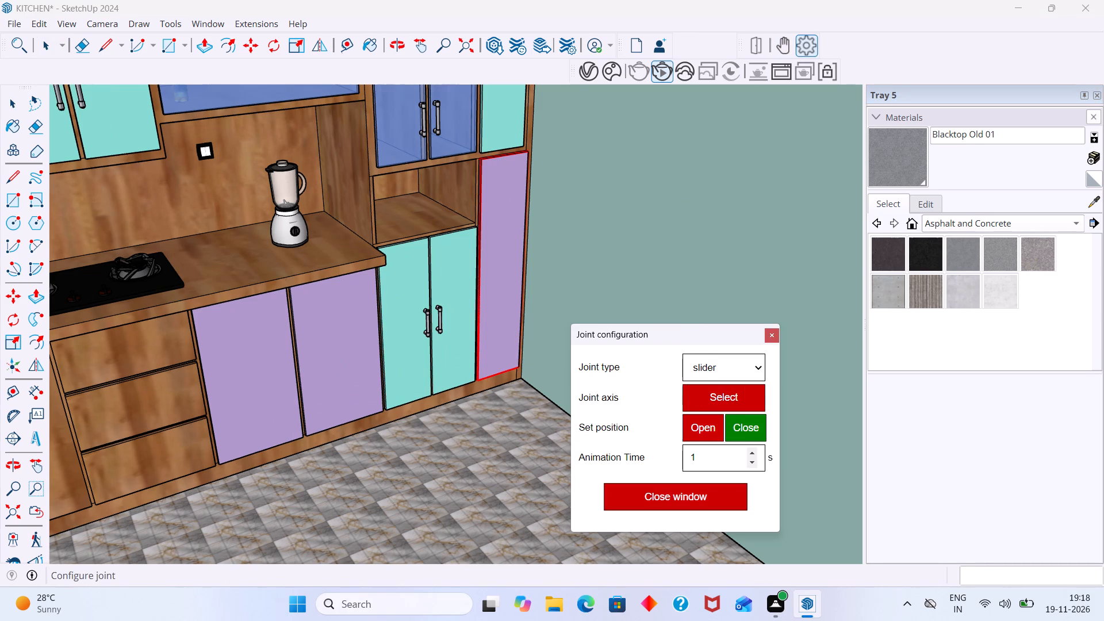
pyautogui.press('0')
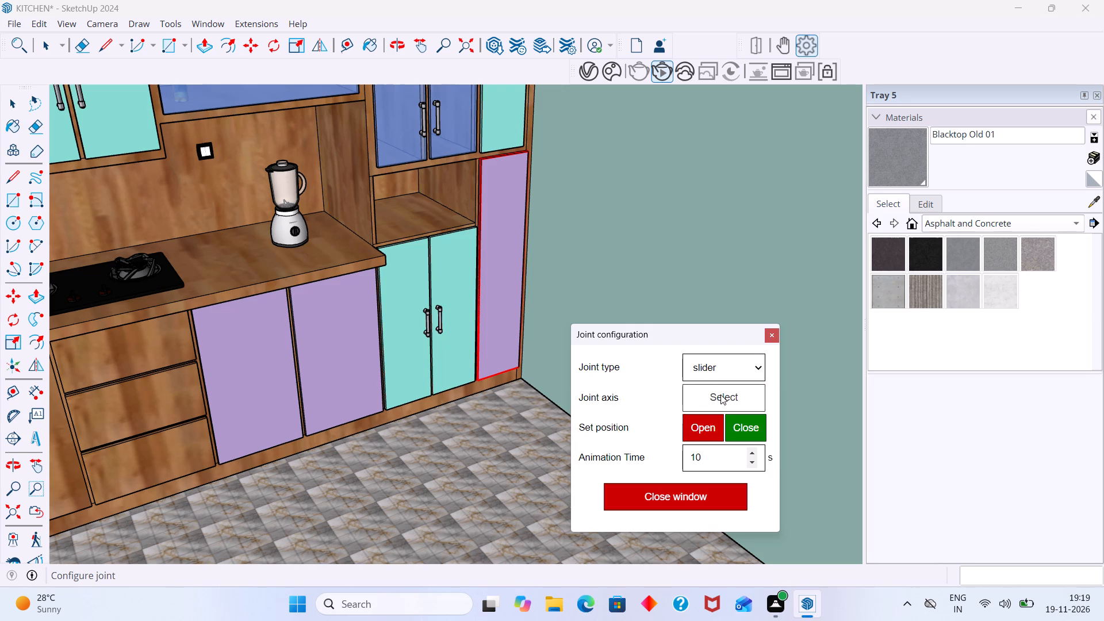
pyautogui.click(711, 367)
pyautogui.click(720, 413)
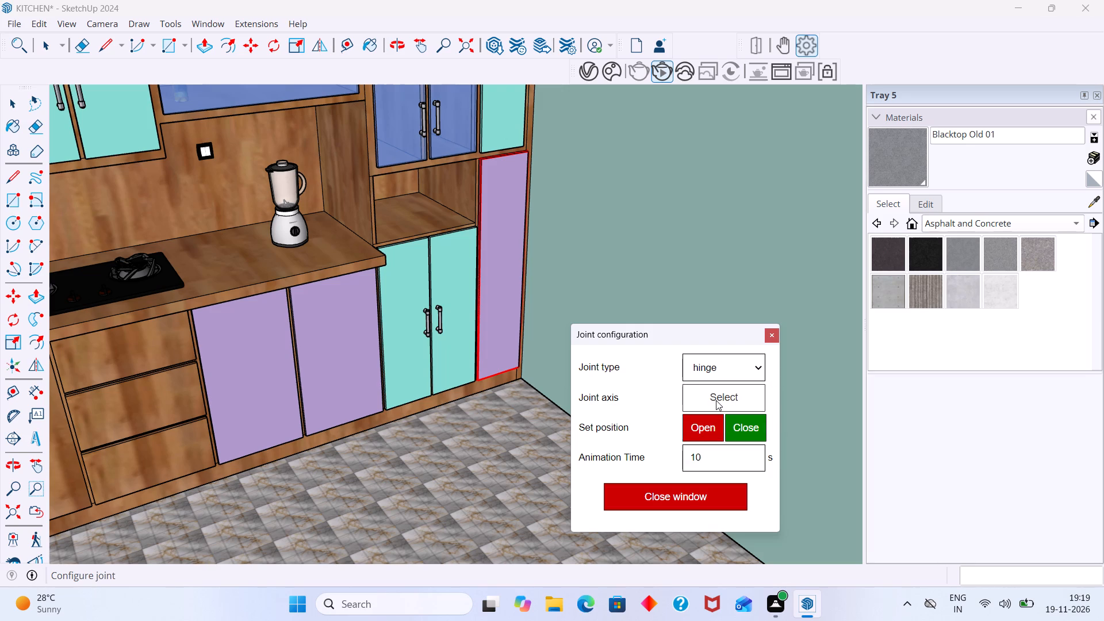
# Define the tall lilac door's vertical edge beside the turquoise door as its hinge axis.
pyautogui.click(715, 400)
pyautogui.click(707, 424)
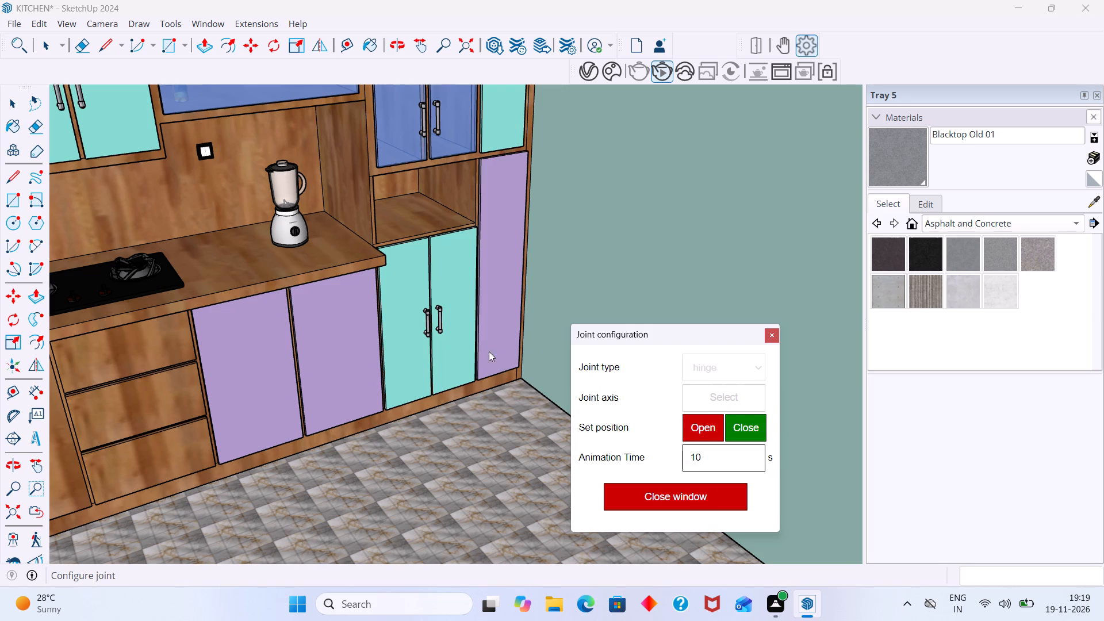
pyautogui.scroll(8, 480, 363)
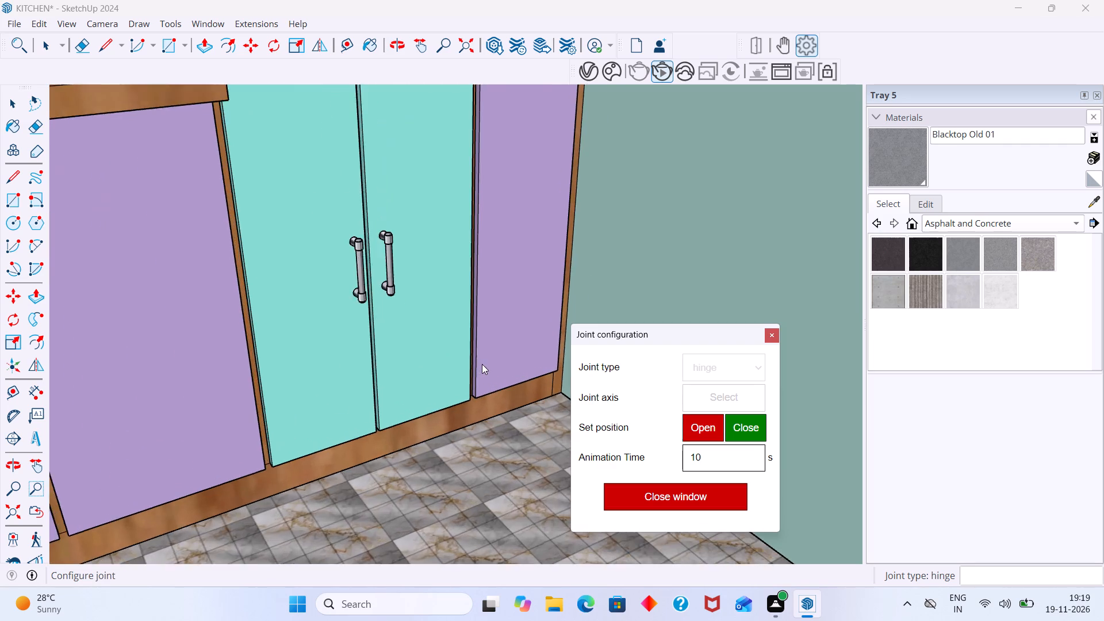
pyautogui.scroll(2, 482, 364)
pyautogui.click(474, 375)
pyautogui.scroll(-7, 529, 358)
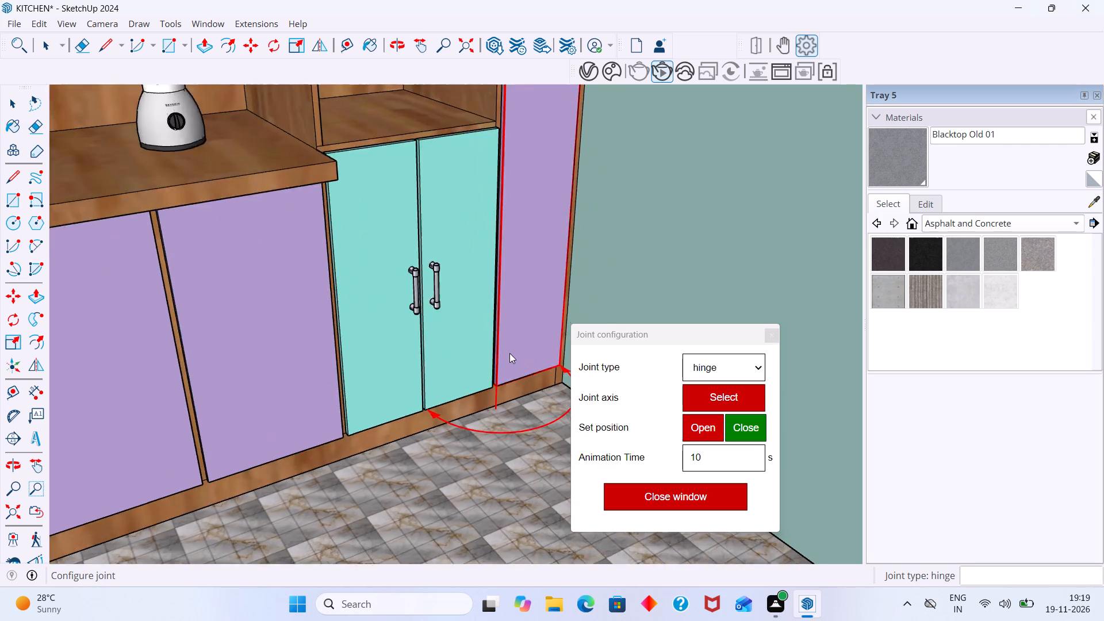
pyautogui.scroll(-2, 509, 353)
# Swing the tall lilac door open on its hinge to slightly more than 115 degrees.
pyautogui.click(779, 42)
pyautogui.click(534, 223)
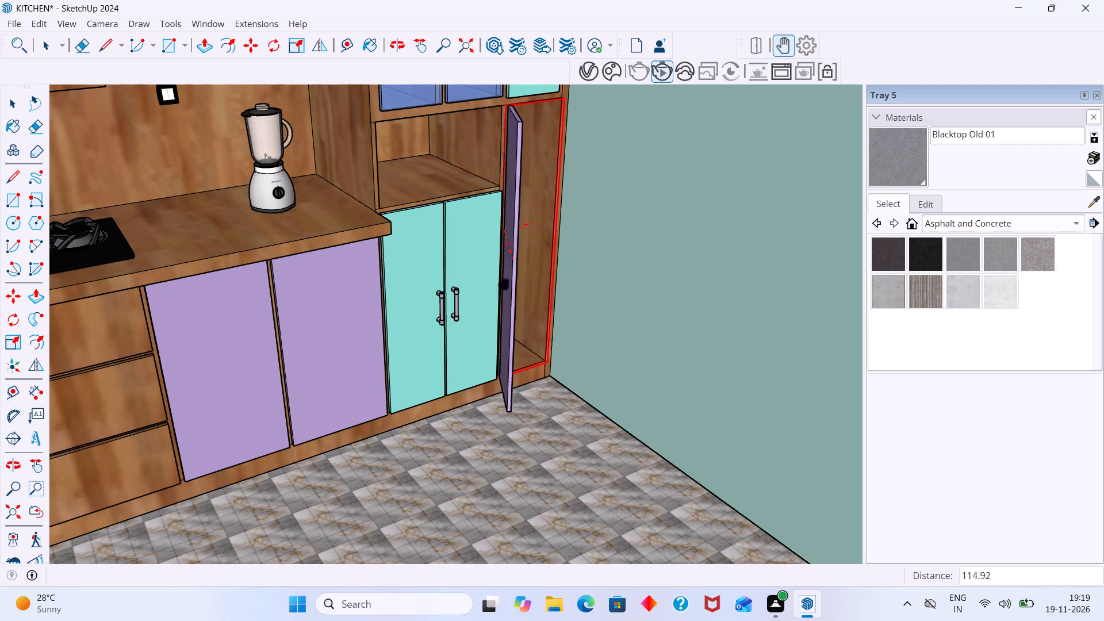
pyautogui.click(477, 286)
pyautogui.scroll(-2, 508, 280)
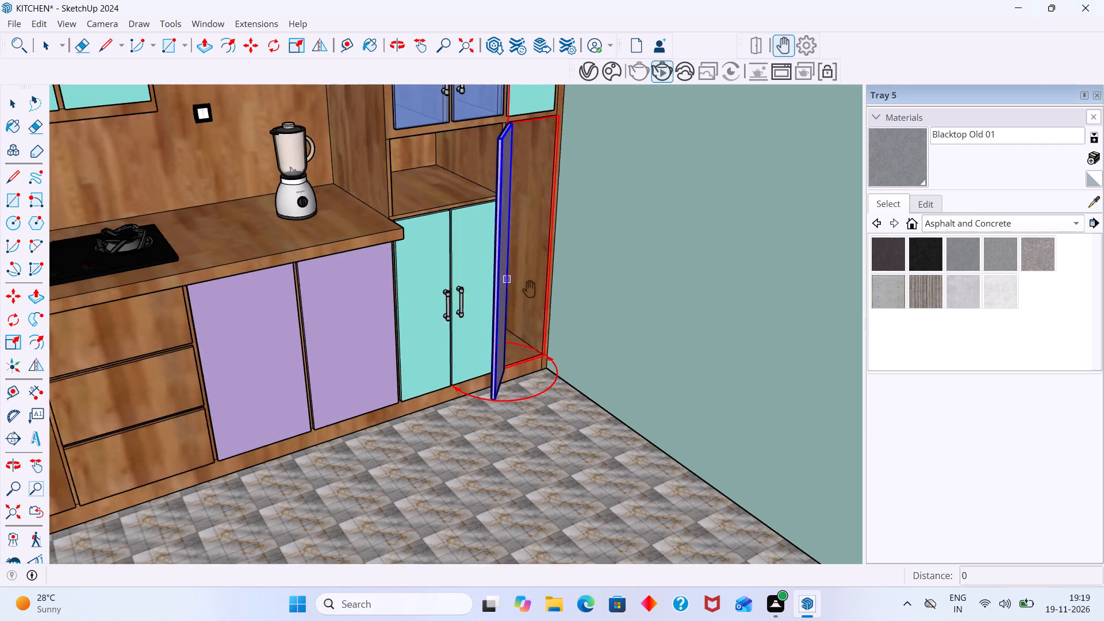
# Run the closing animation of the tall lilac door.
pyautogui.click(755, 49)
pyautogui.click(499, 230)
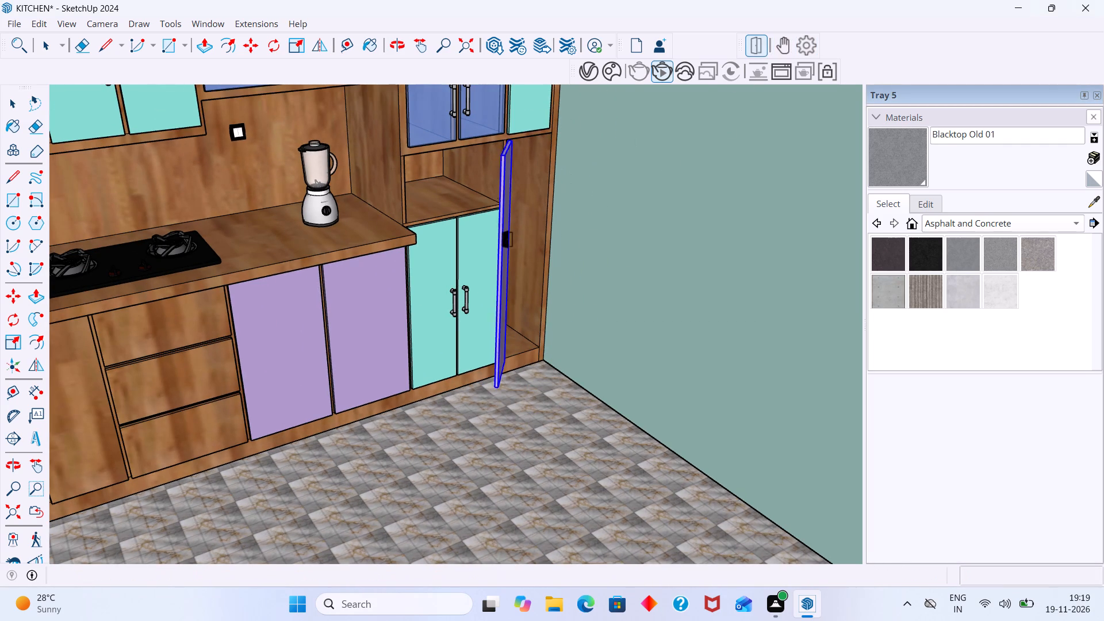
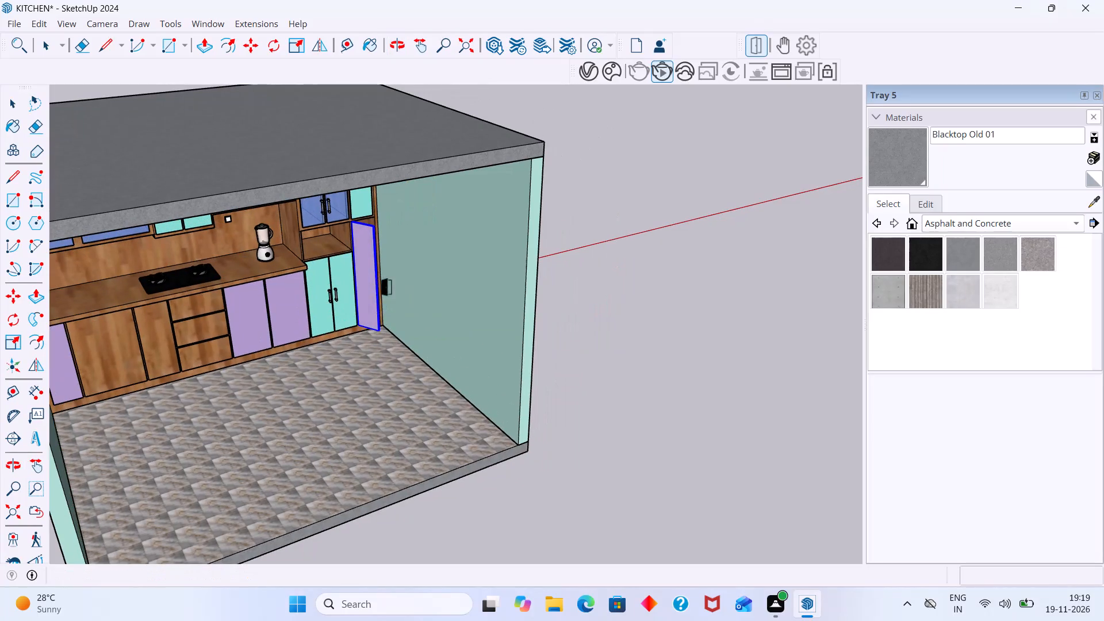
# Inspect the closed tall lilac door and the surrounding cabinets from several angles.
pyautogui.press('space')
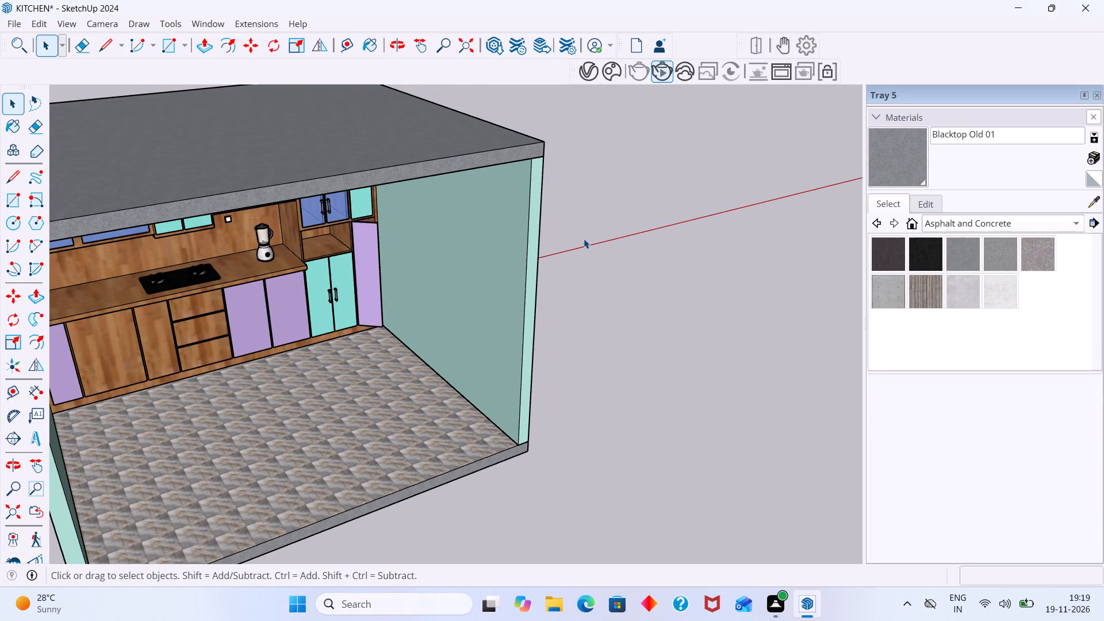
pyautogui.scroll(11, 362, 233)
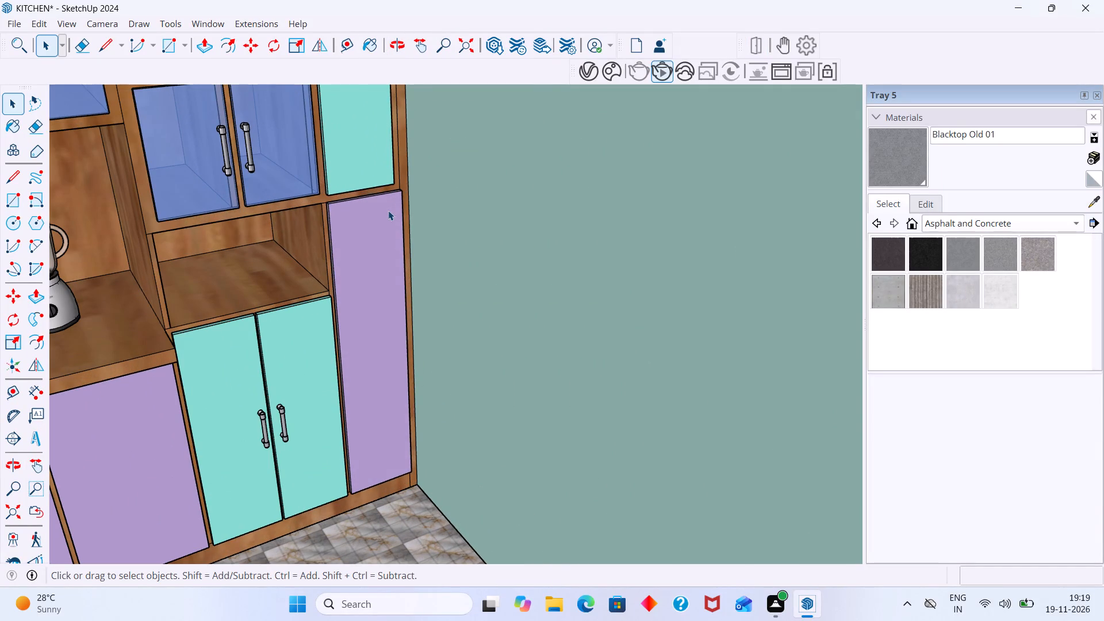
pyautogui.scroll(-20, 392, 210)
pyautogui.scroll(-2, 392, 210)
pyautogui.moveTo(377, 241); pyautogui.dragTo(280, 271, button='middle')
pyautogui.scroll(2, 431, 237)
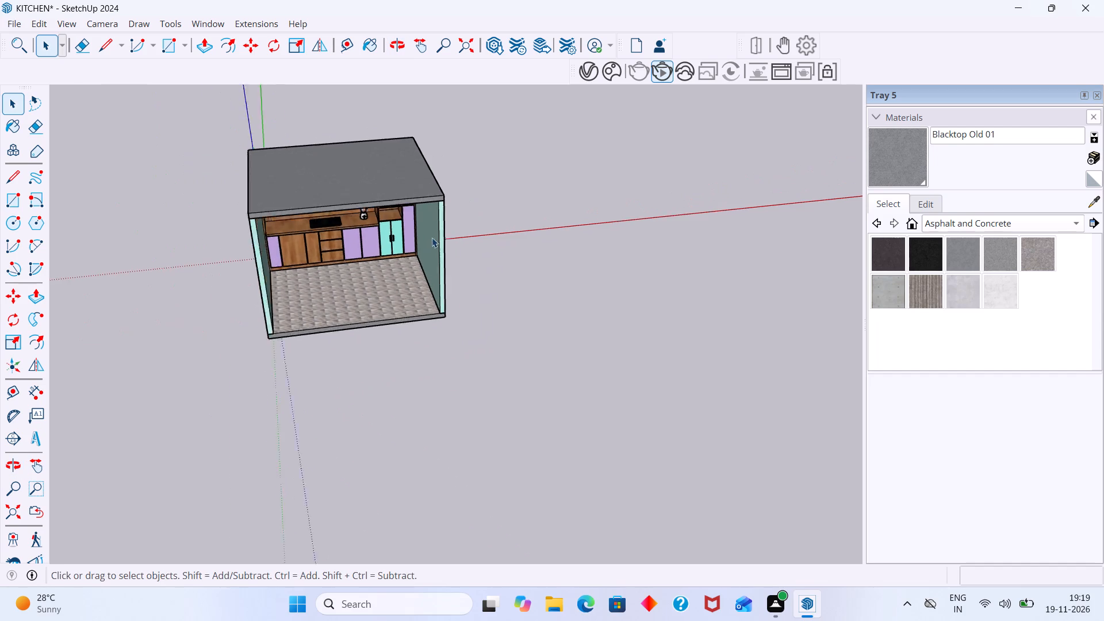
pyautogui.scroll(14, 432, 237)
pyautogui.moveTo(444, 230); pyautogui.dragTo(616, 219, button='middle')
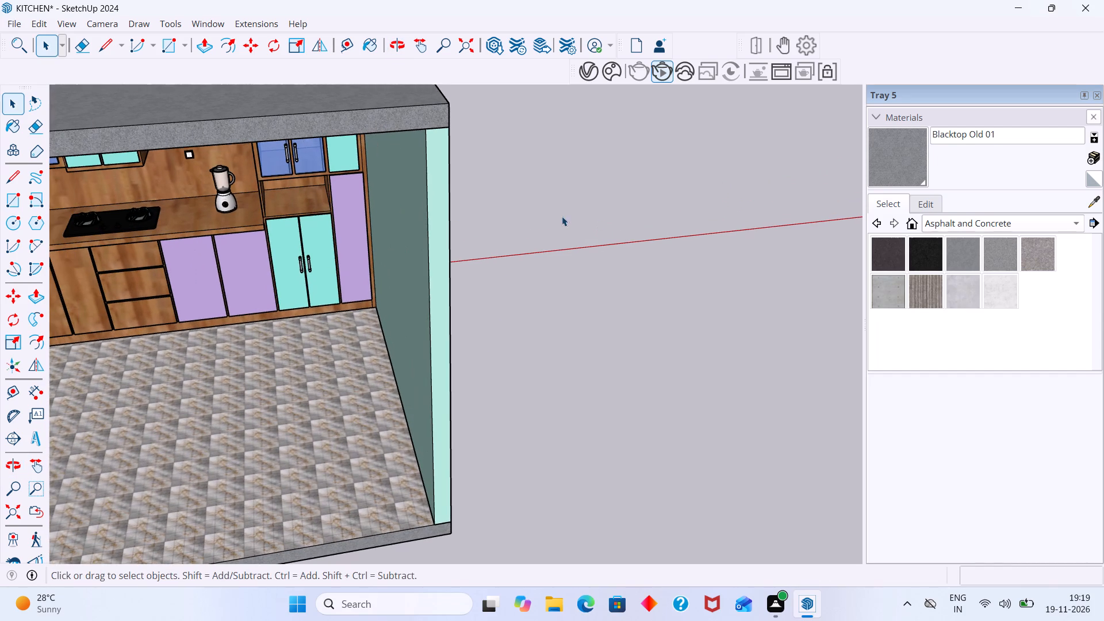
pyautogui.moveTo(534, 229); pyautogui.dragTo(615, 210, button='middle')
pyautogui.scroll(-5, 612, 210)
pyautogui.keyDown('shift'); pyautogui.moveTo(532, 287); pyautogui.dragTo(643, 264, button='middle'); pyautogui.keyUp('shift')
# Examine the marble tile pattern of the kitchen floor up close, including along the slab's open front edge.
pyautogui.scroll(7, 501, 316)
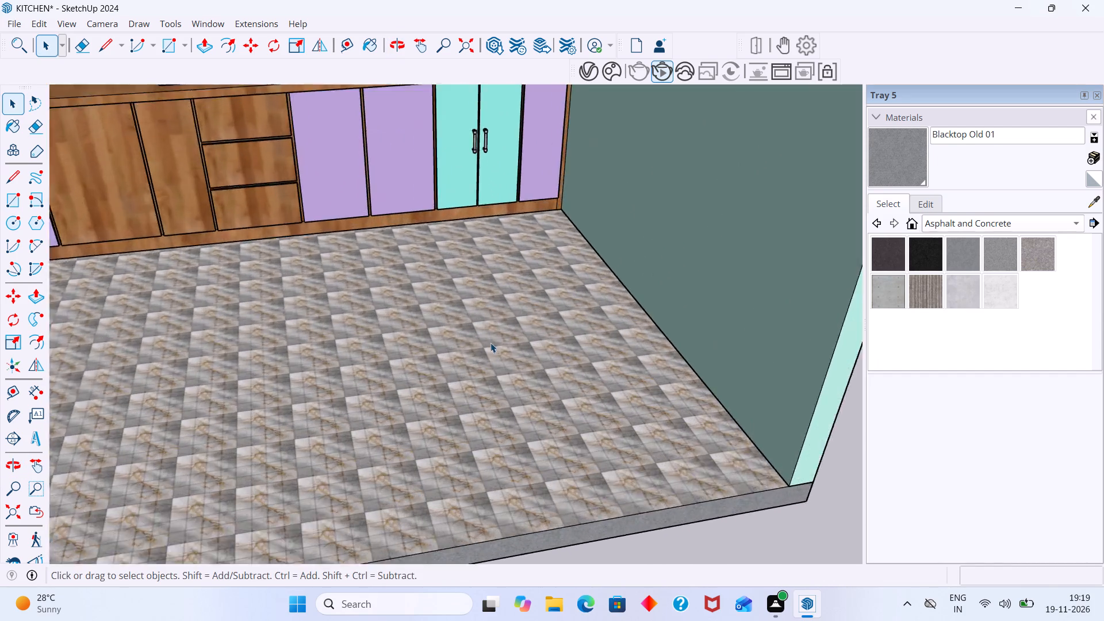
pyautogui.scroll(20, 490, 343)
pyautogui.scroll(11, 490, 343)
pyautogui.scroll(-5, 474, 354)
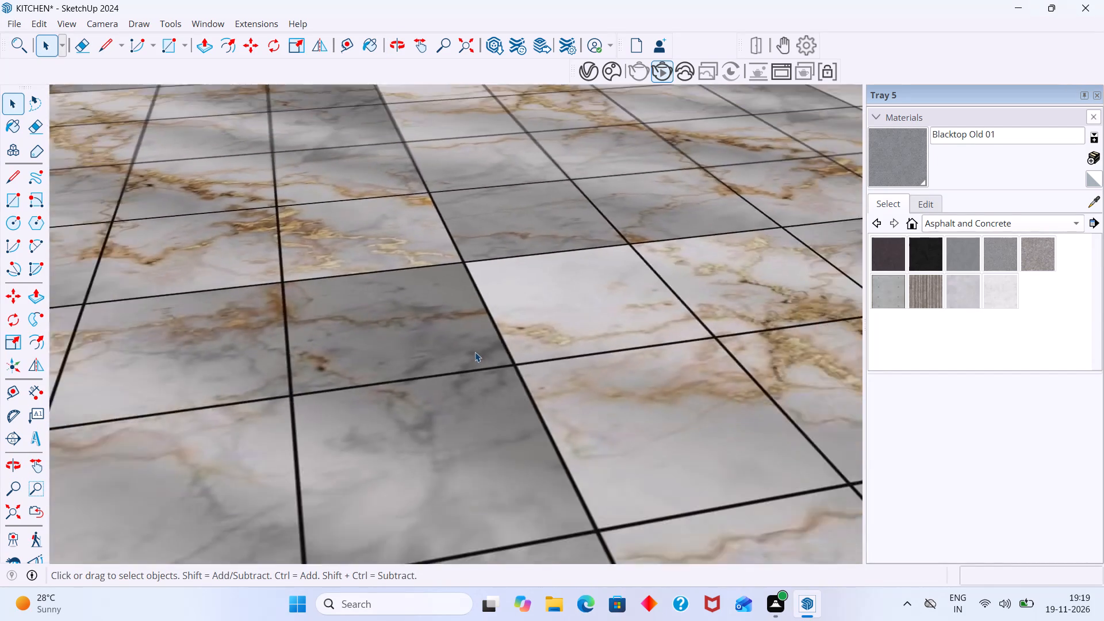
pyautogui.scroll(-20, 475, 352)
pyautogui.scroll(-18, 475, 352)
pyautogui.moveTo(429, 374); pyautogui.dragTo(511, 350, button='middle')
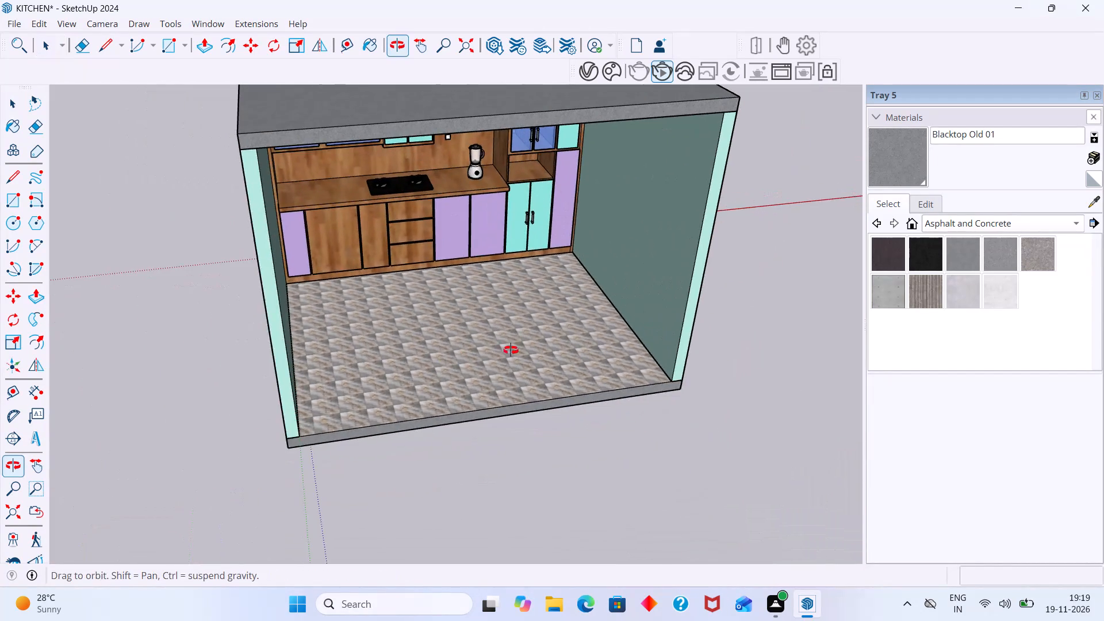
pyautogui.moveTo(511, 350); pyautogui.dragTo(517, 350, button='middle')
pyautogui.moveTo(400, 384); pyautogui.dragTo(468, 378, button='middle')
pyautogui.scroll(20, 433, 378)
pyautogui.scroll(7, 433, 378)
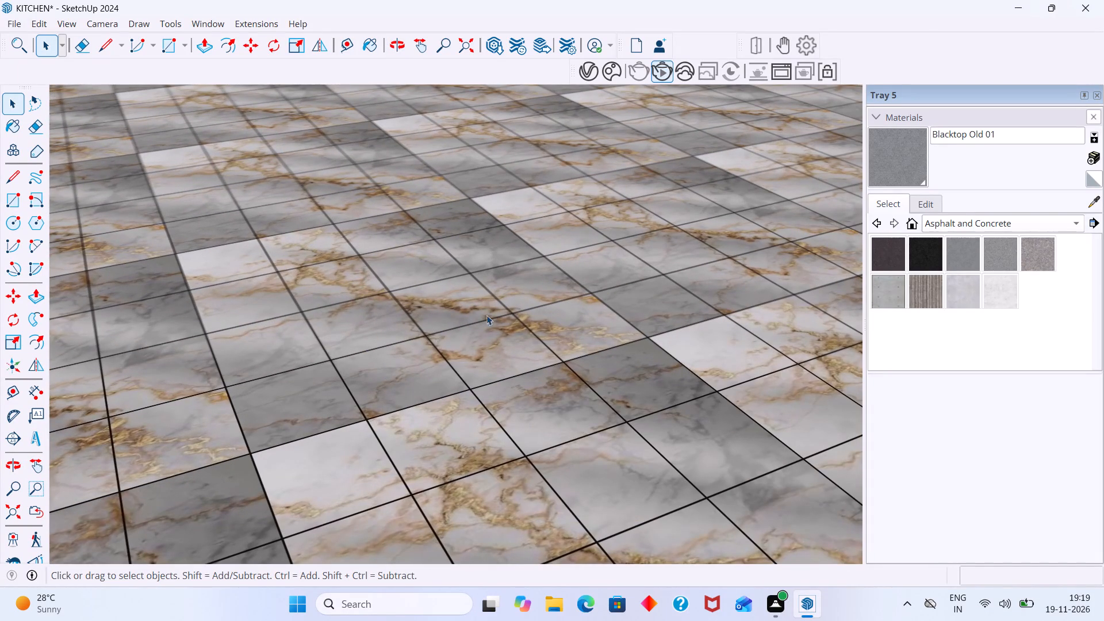
pyautogui.scroll(-6, 576, 277)
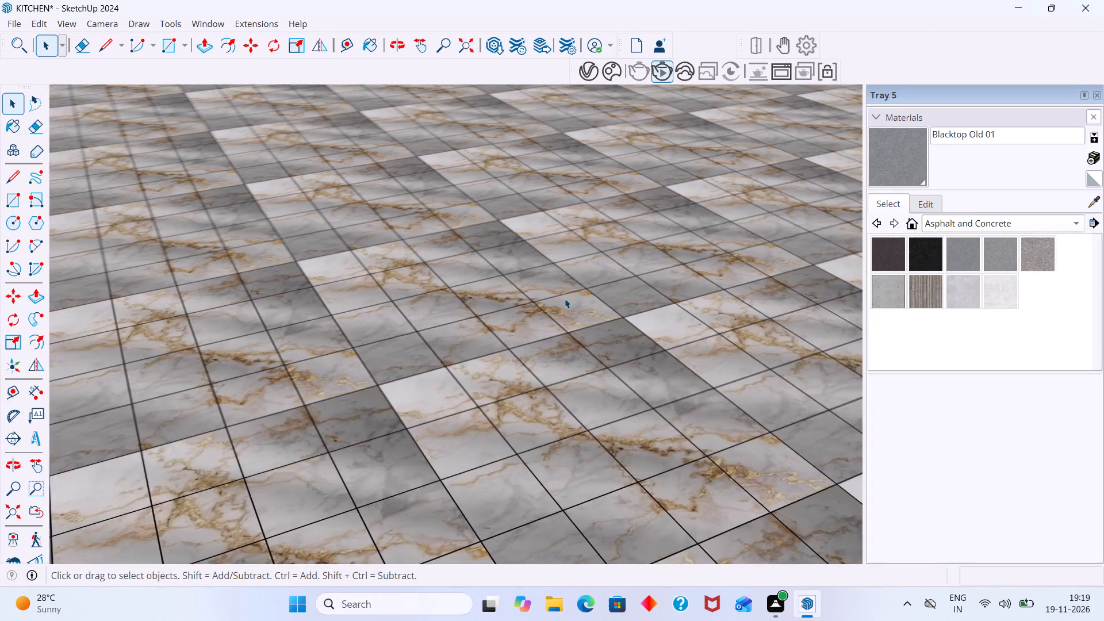
pyautogui.scroll(-20, 565, 298)
pyautogui.scroll(-1, 565, 298)
pyautogui.moveTo(510, 331); pyautogui.dragTo(555, 337, button='middle')
pyautogui.scroll(6, 553, 340)
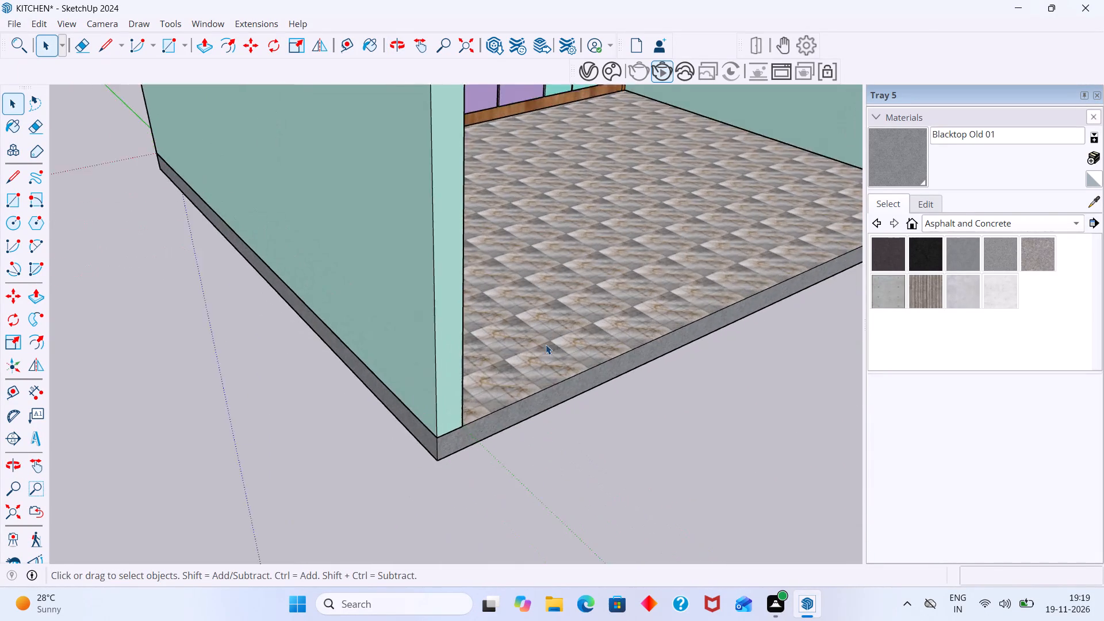
pyautogui.scroll(8, 546, 344)
pyautogui.moveTo(542, 358); pyautogui.dragTo(543, 241, button='middle')
pyautogui.scroll(10, 533, 271)
pyautogui.scroll(-11, 536, 289)
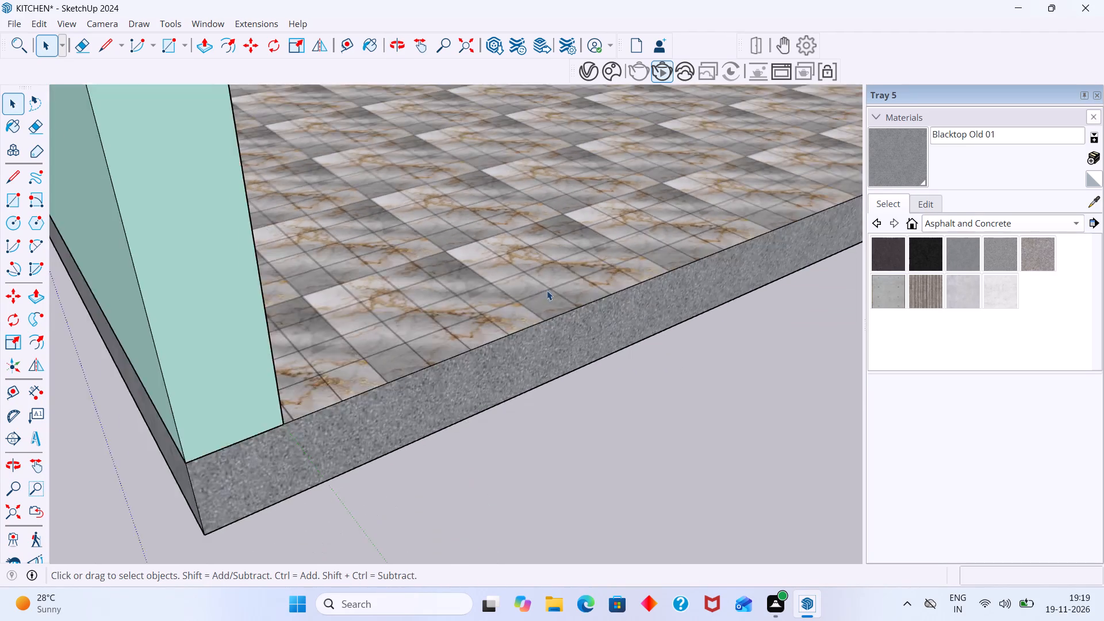
pyautogui.scroll(-7, 547, 290)
pyautogui.moveTo(543, 303); pyautogui.dragTo(587, 256, button='middle')
pyautogui.scroll(20, 542, 270)
pyautogui.scroll(1, 542, 270)
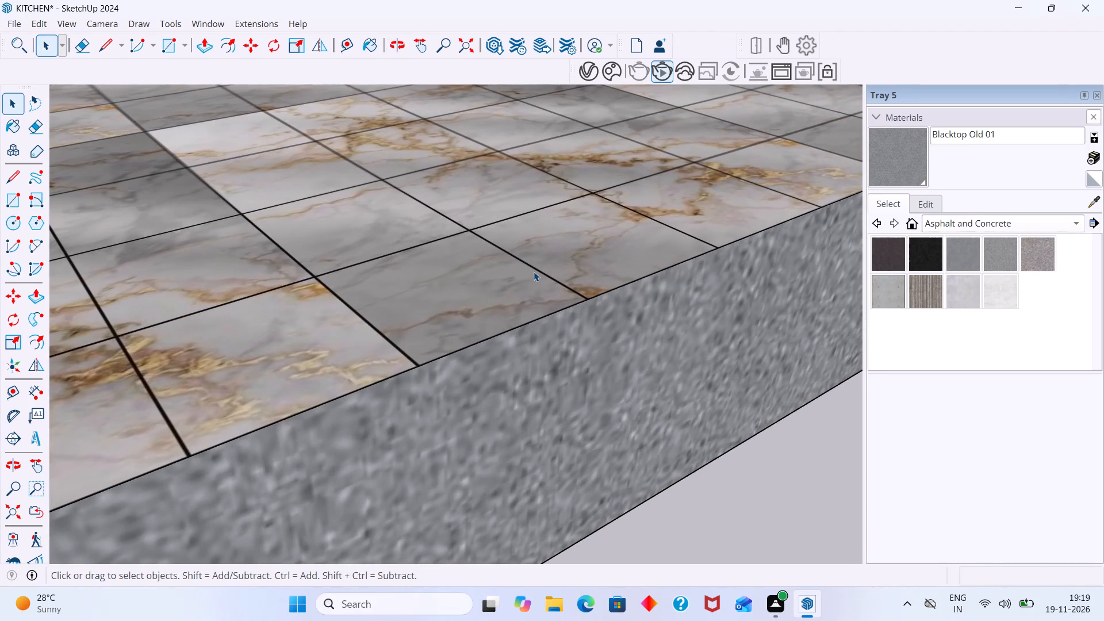
pyautogui.scroll(10, 534, 270)
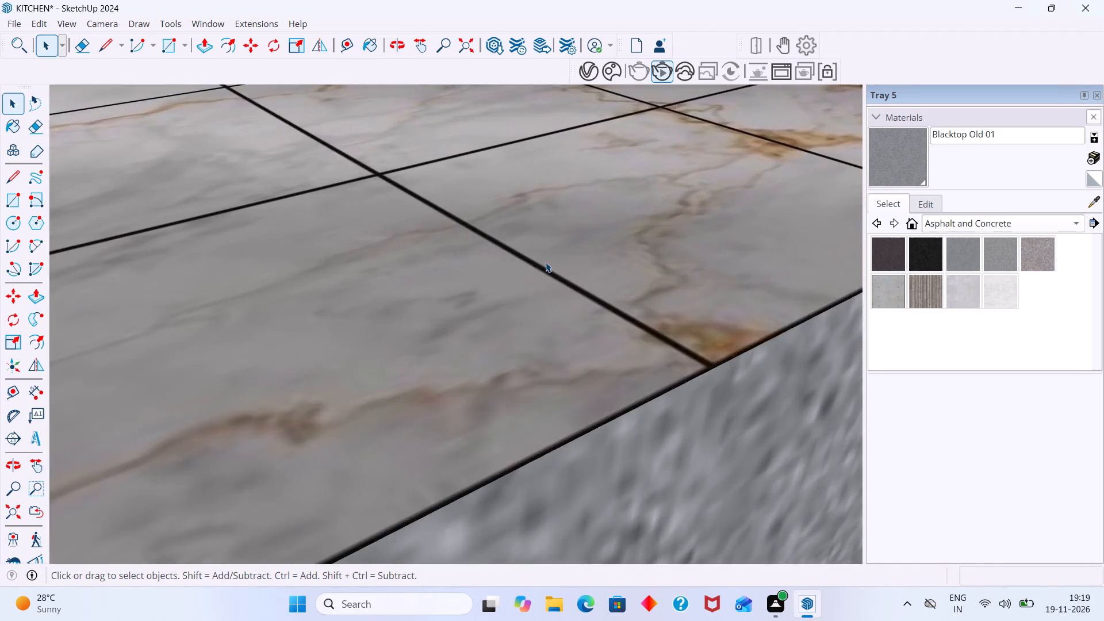
pyautogui.scroll(2, 546, 262)
pyautogui.moveTo(539, 267); pyautogui.dragTo(480, 310, button='middle')
pyautogui.scroll(-20, 498, 296)
pyautogui.scroll(-11, 498, 296)
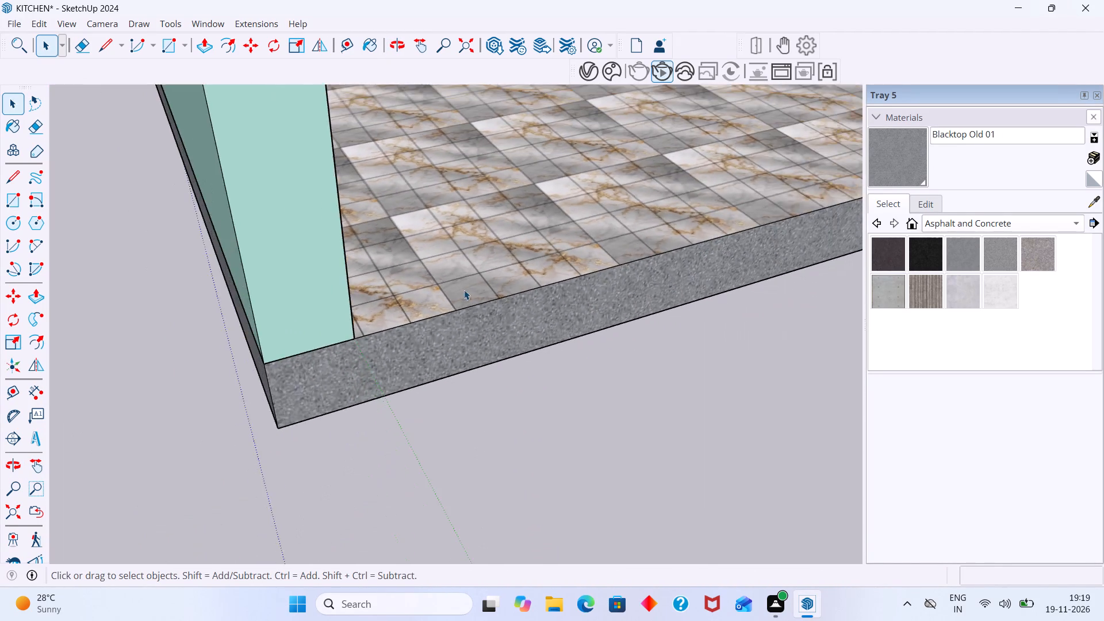
pyautogui.moveTo(468, 293); pyautogui.dragTo(435, 298, button='middle')
pyautogui.scroll(-6, 439, 295)
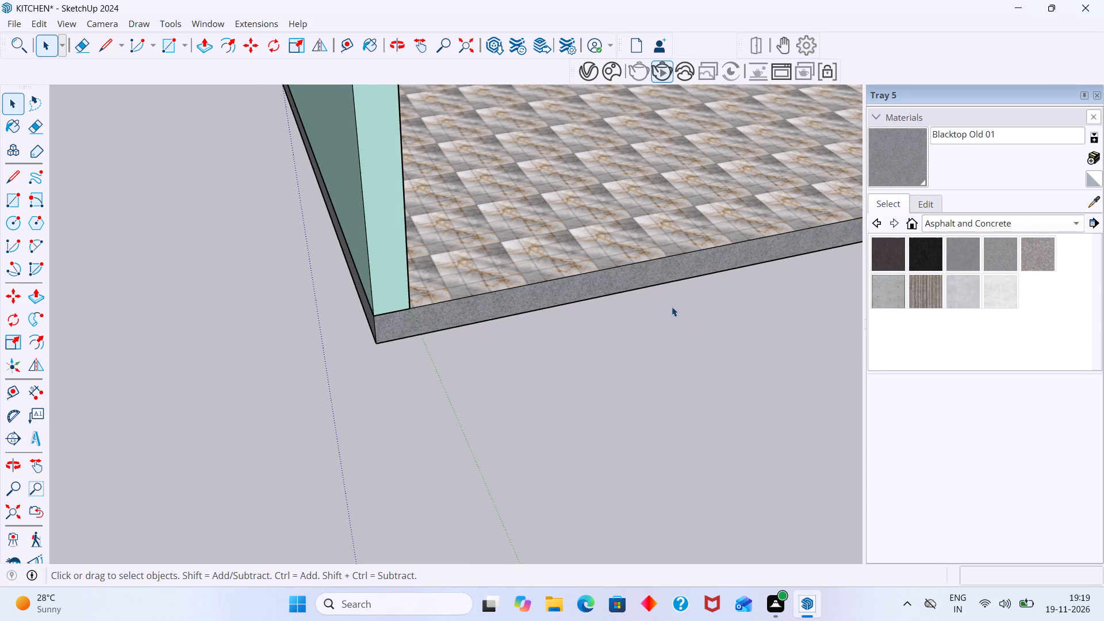
pyautogui.keyDown('shift'); pyautogui.moveTo(628, 247); pyautogui.dragTo(427, 255, button='middle'); pyautogui.keyUp('shift')
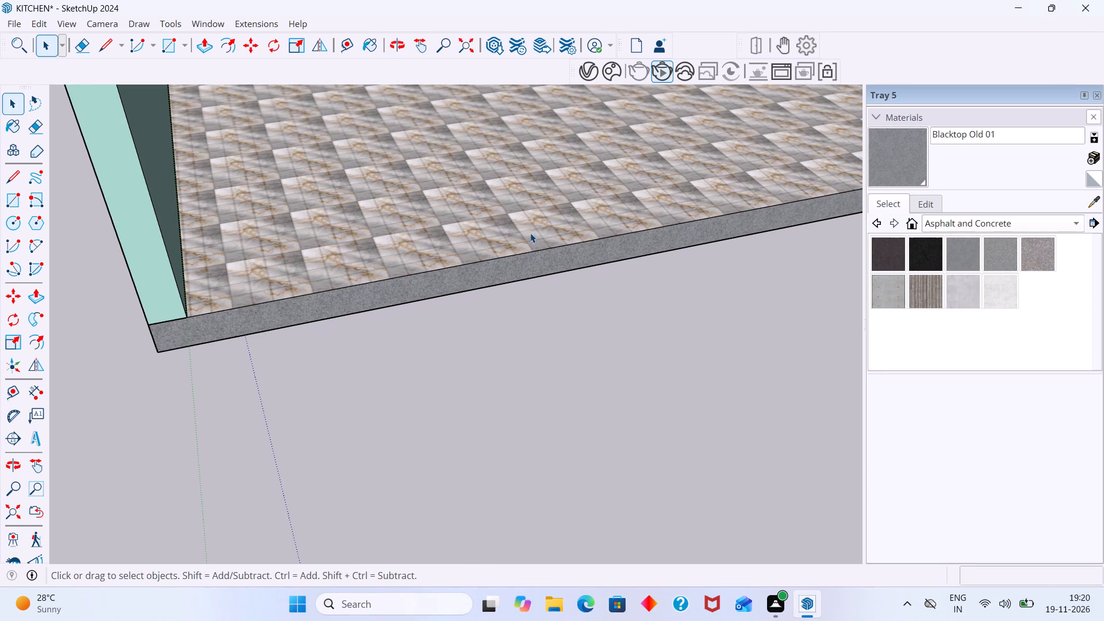
pyautogui.scroll(5, 487, 232)
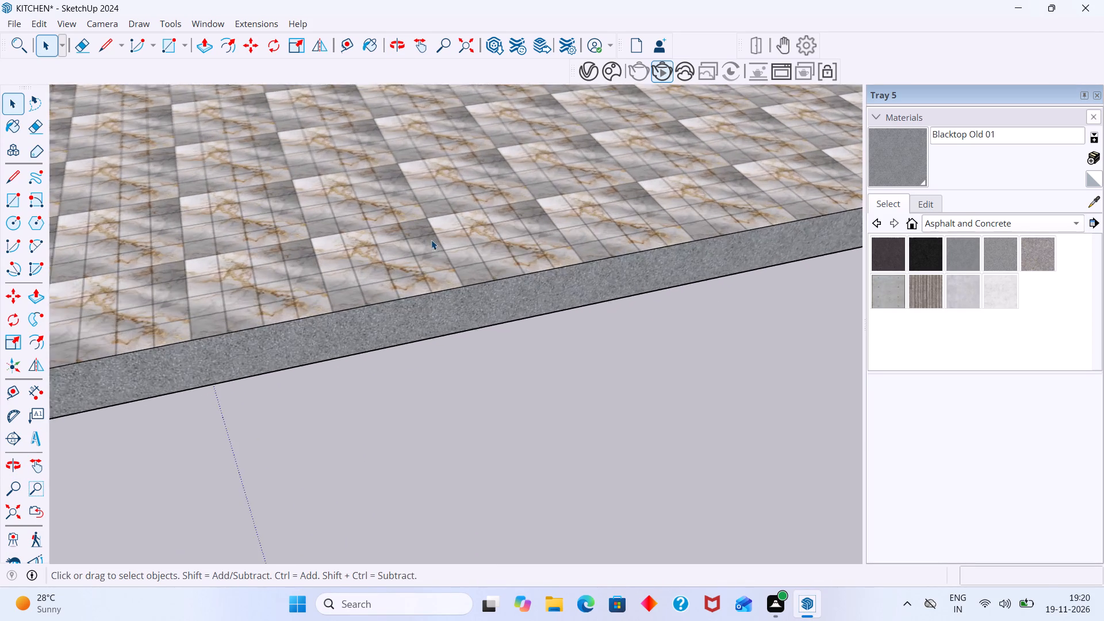
pyautogui.scroll(10, 431, 240)
pyautogui.scroll(13, 397, 213)
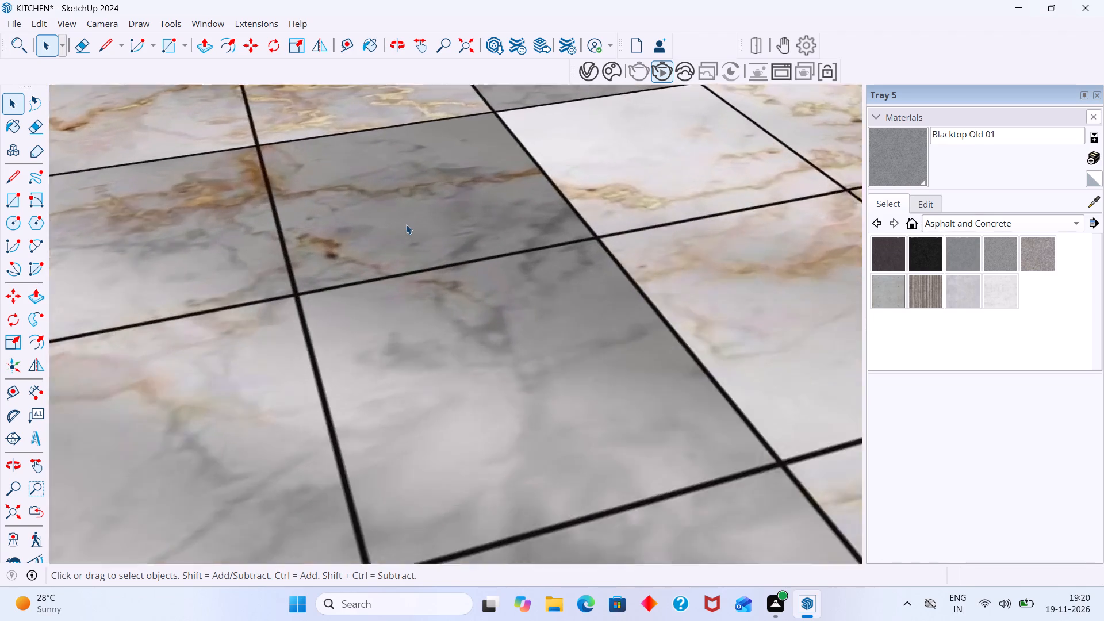
pyautogui.scroll(3, 406, 224)
pyautogui.scroll(-20, 409, 233)
pyautogui.scroll(-3, 409, 233)
pyautogui.scroll(2, 404, 237)
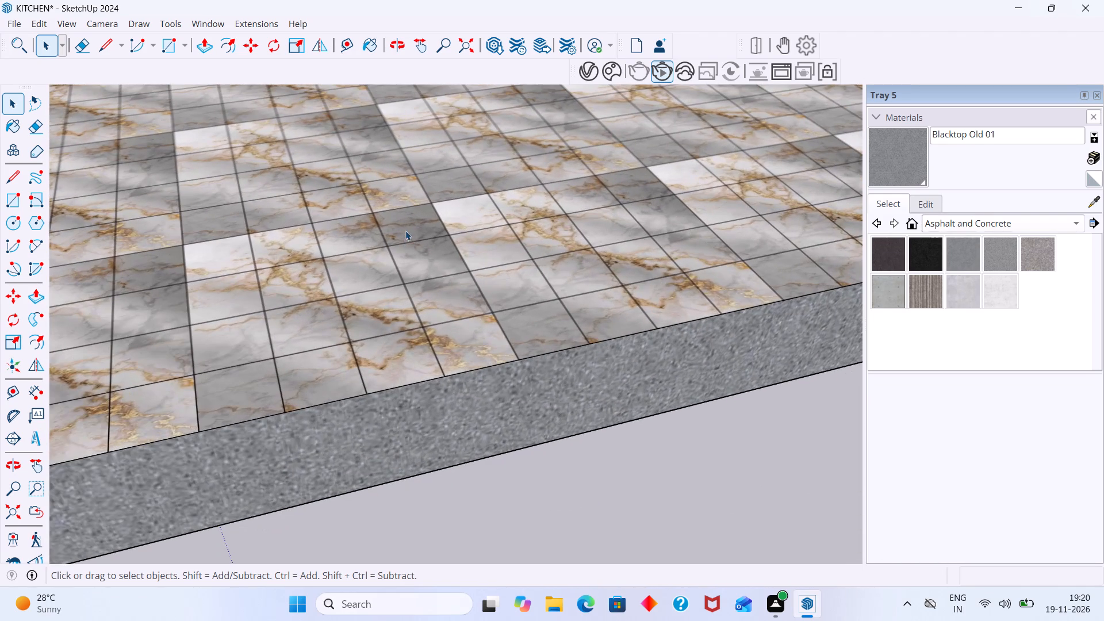
pyautogui.scroll(10, 417, 227)
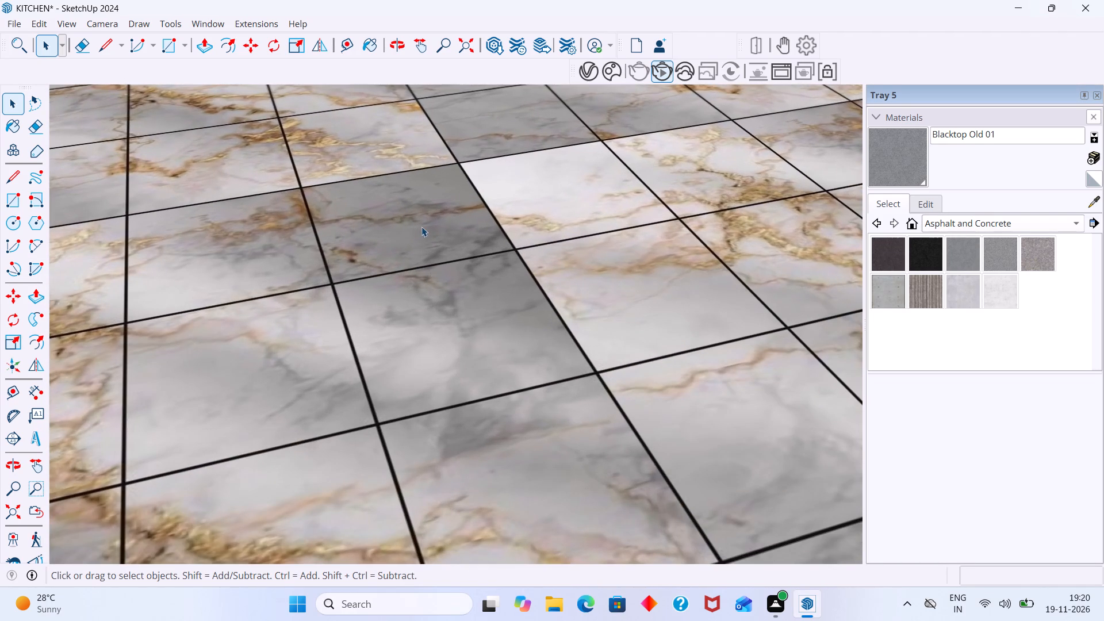
pyautogui.scroll(8, 420, 228)
pyautogui.scroll(-10, 400, 239)
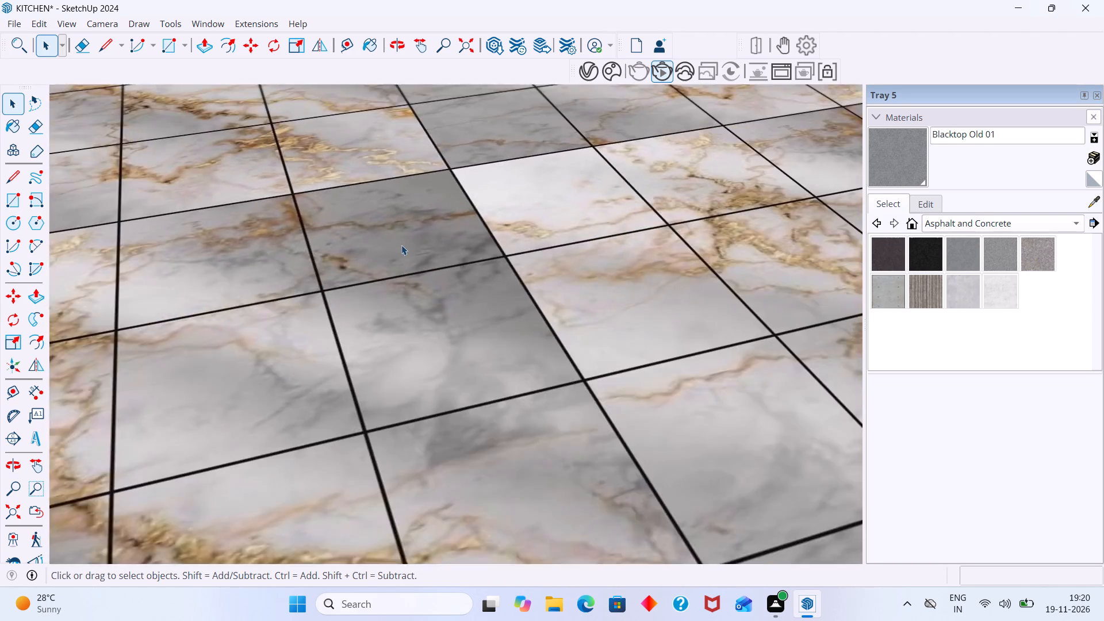
pyautogui.scroll(-11, 401, 245)
pyautogui.scroll(8, 401, 247)
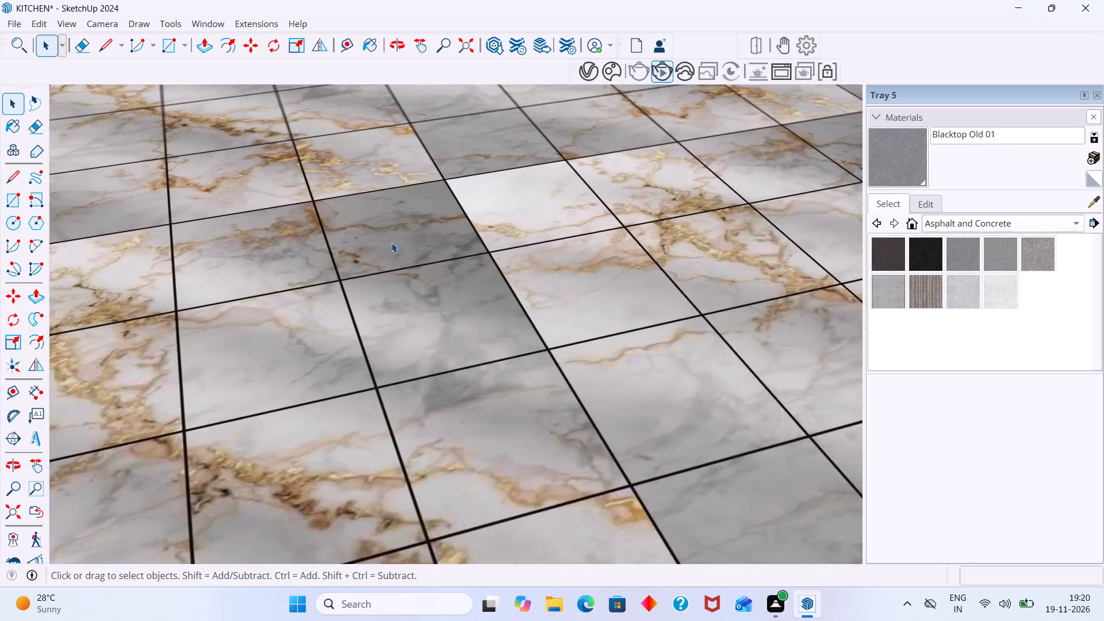
pyautogui.scroll(6, 392, 243)
pyautogui.scroll(-17, 408, 246)
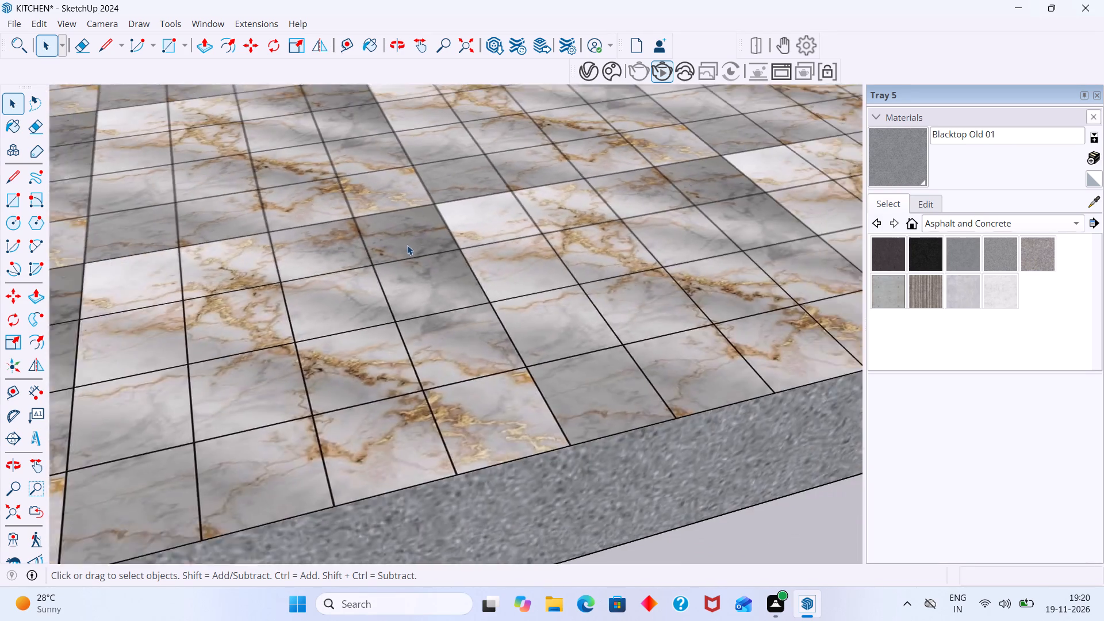
pyautogui.scroll(-17, 407, 245)
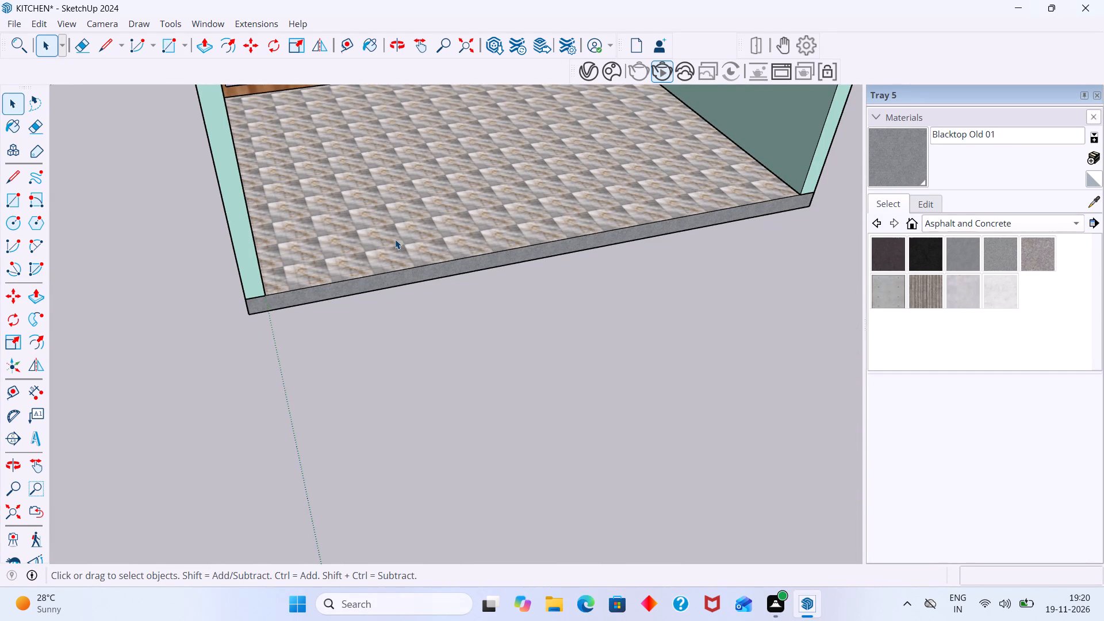
pyautogui.scroll(10, 394, 240)
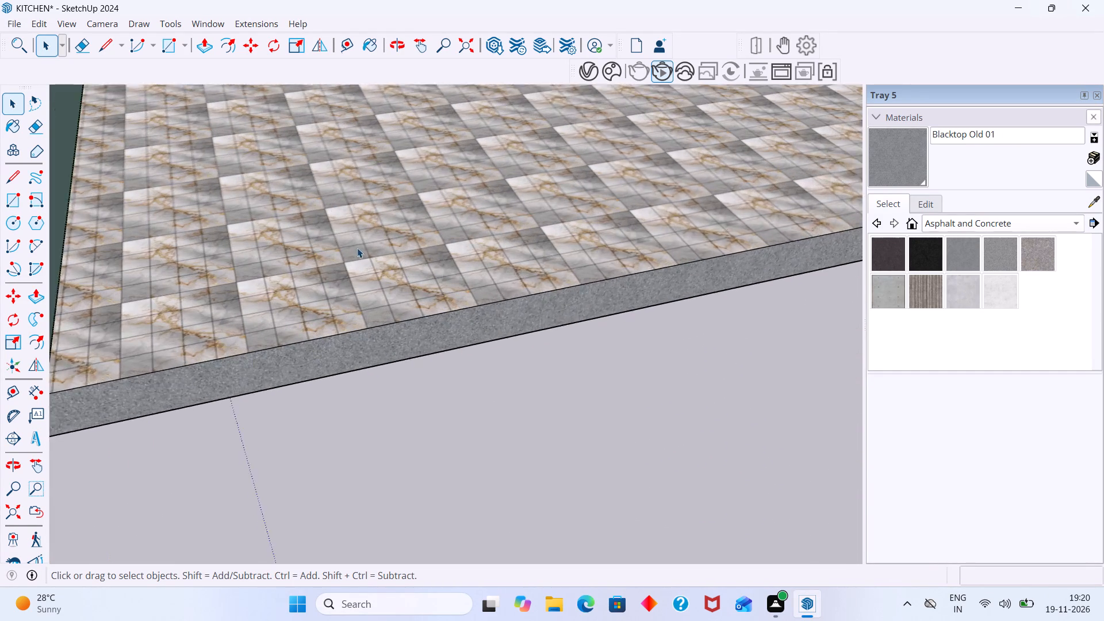
pyautogui.scroll(17, 326, 263)
pyautogui.scroll(-7, 347, 263)
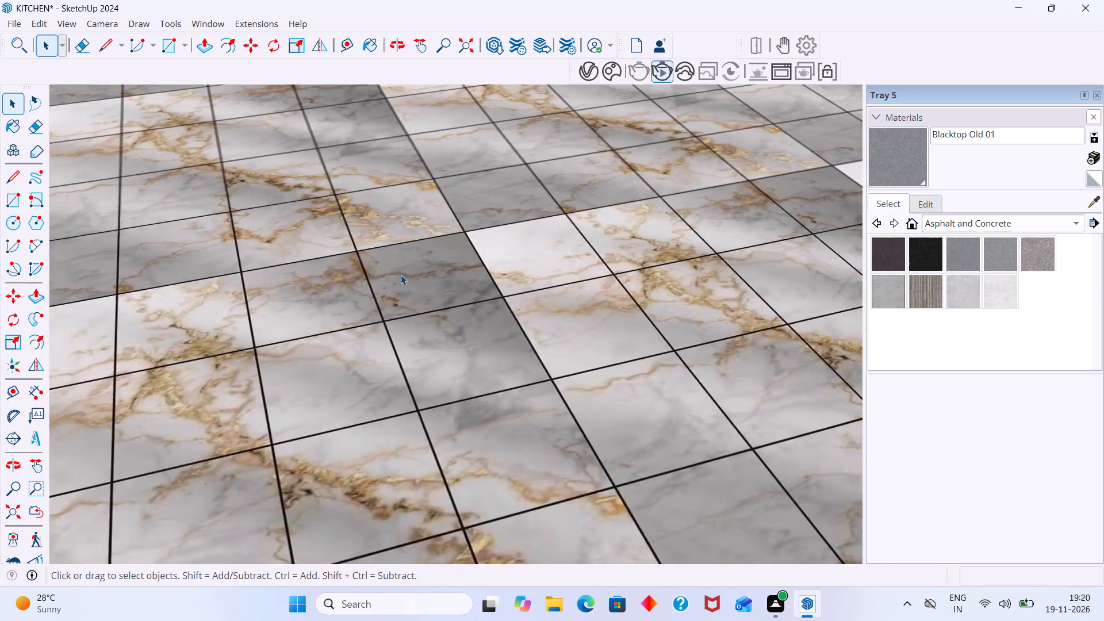
pyautogui.scroll(-19, 401, 275)
pyautogui.moveTo(392, 316); pyautogui.dragTo(404, 363, button='middle')
pyautogui.scroll(9, 382, 340)
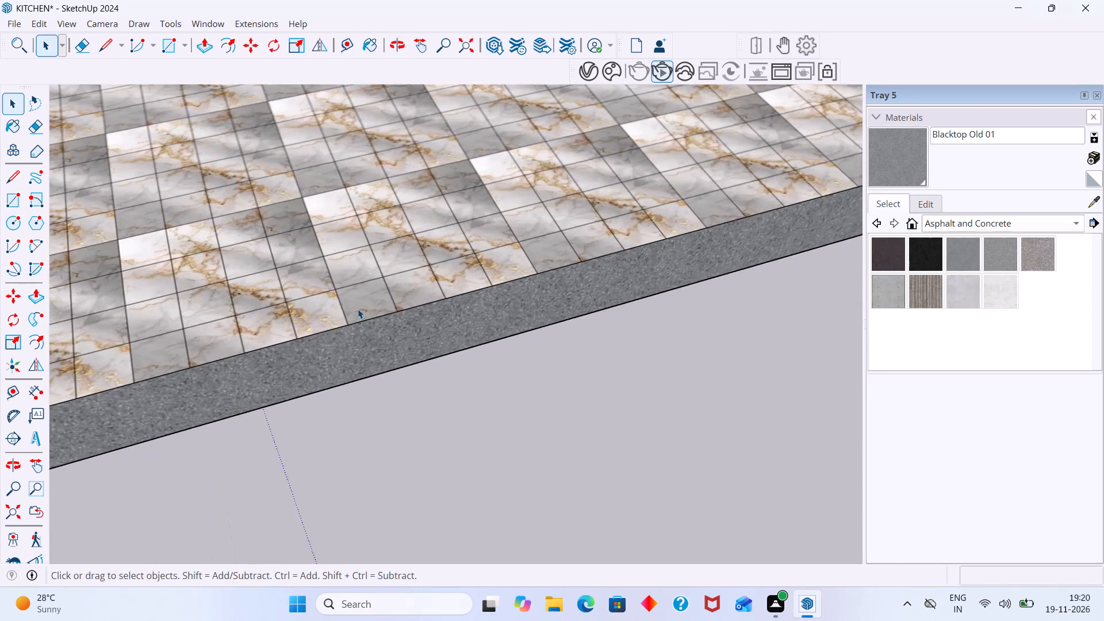
pyautogui.scroll(12, 358, 309)
pyautogui.scroll(-10, 386, 281)
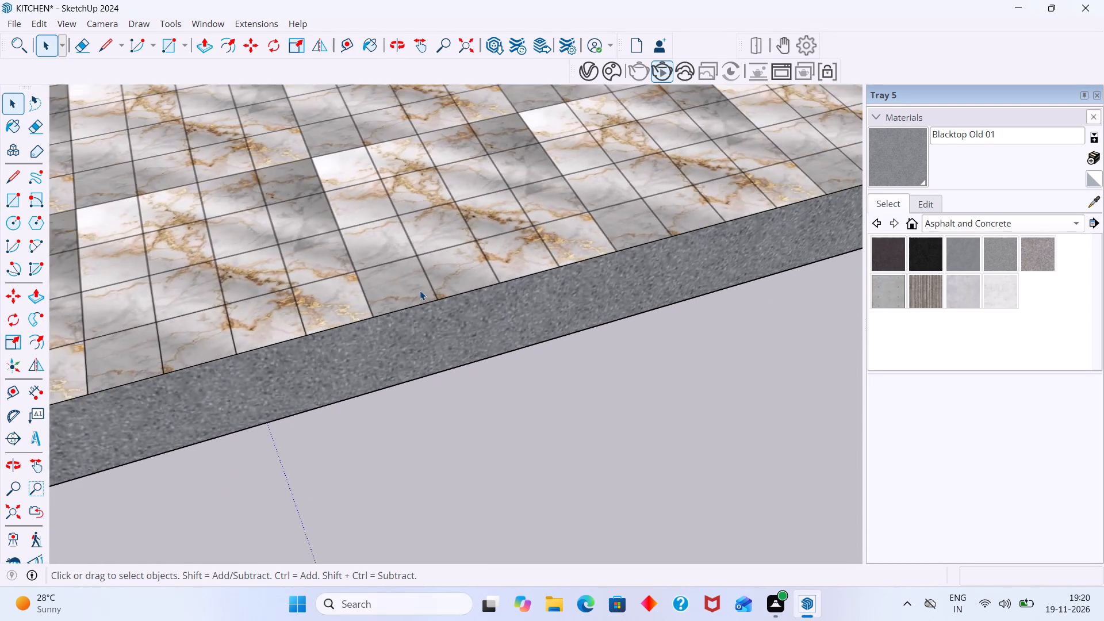
pyautogui.scroll(-3, 420, 290)
pyautogui.keyDown('shift'); pyautogui.moveTo(425, 308); pyautogui.dragTo(447, 346, button='middle'); pyautogui.keyUp('shift')
pyautogui.scroll(-6, 449, 340)
pyautogui.keyDown('shift'); pyautogui.moveTo(454, 363); pyautogui.dragTo(463, 419, button='middle'); pyautogui.keyUp('shift')
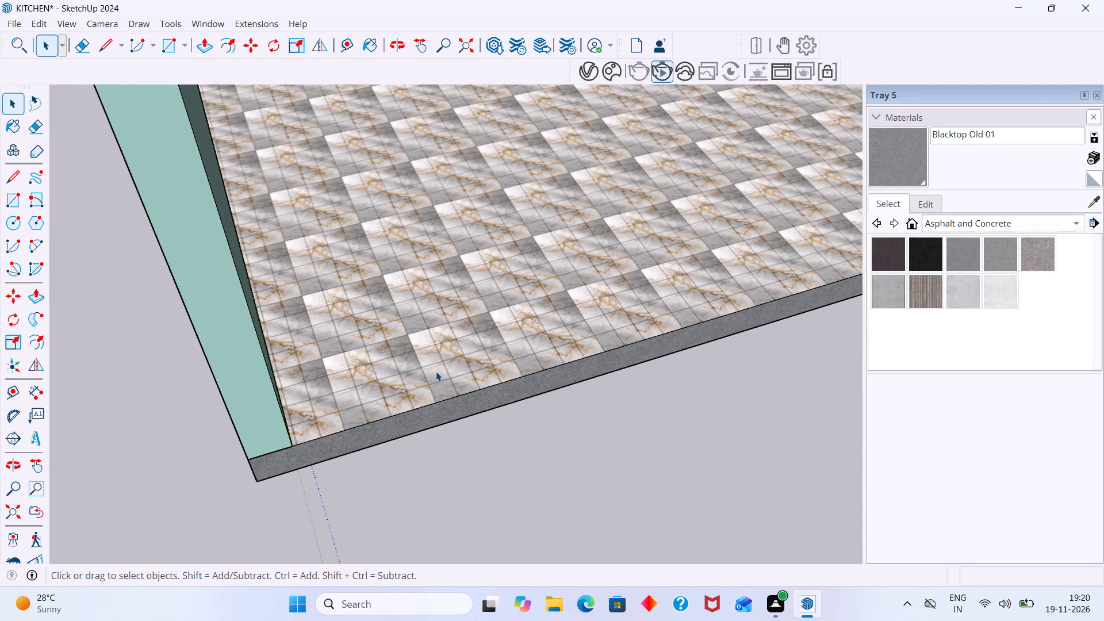
pyautogui.scroll(-5, 420, 347)
pyautogui.moveTo(432, 350); pyautogui.dragTo(412, 310, button='middle')
pyautogui.scroll(4, 423, 320)
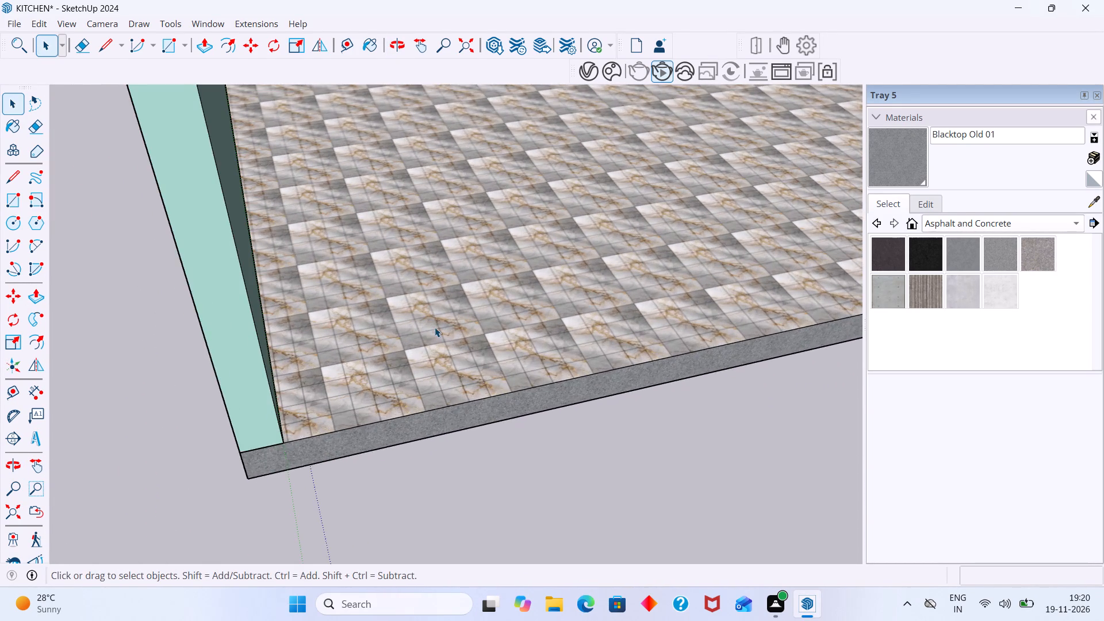
pyautogui.scroll(3, 434, 327)
pyautogui.scroll(-5, 571, 310)
pyautogui.keyDown('shift'); pyautogui.moveTo(582, 320); pyautogui.dragTo(458, 379, button='middle'); pyautogui.keyUp('shift')
pyautogui.scroll(-3, 494, 361)
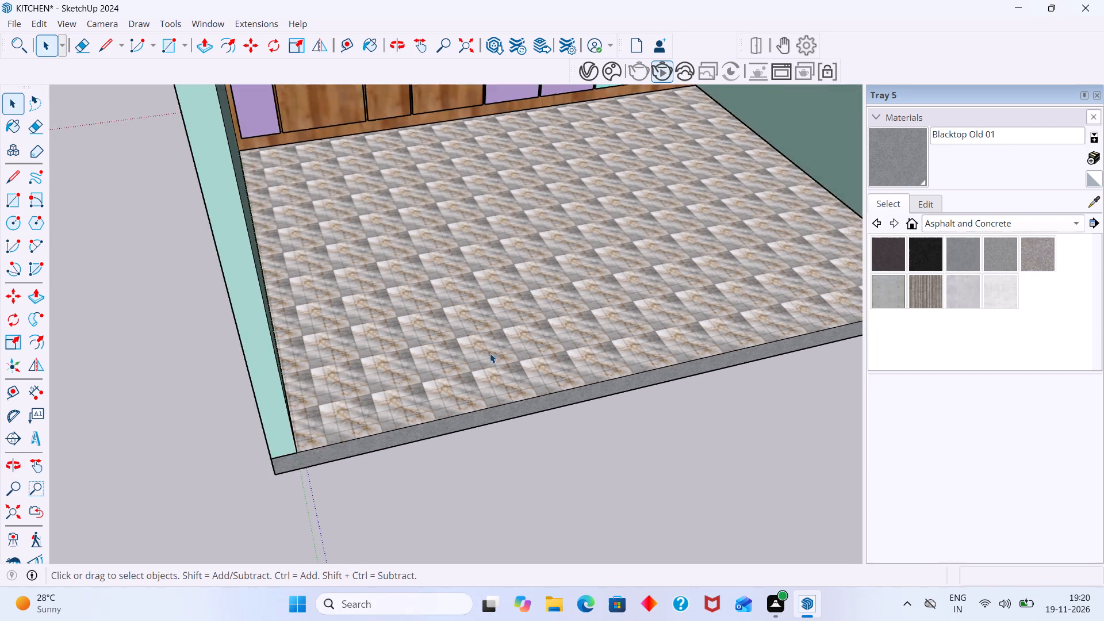
# Inside the wall group, paint the inner face of the side wall beside the short lilac door with Concrete Scored Jointless.
pyautogui.moveTo(483, 353); pyautogui.dragTo(327, 337, button='middle')
pyautogui.moveTo(296, 264); pyautogui.dragTo(423, 375, button='middle')
pyautogui.scroll(3, 319, 327)
pyautogui.click(302, 320)
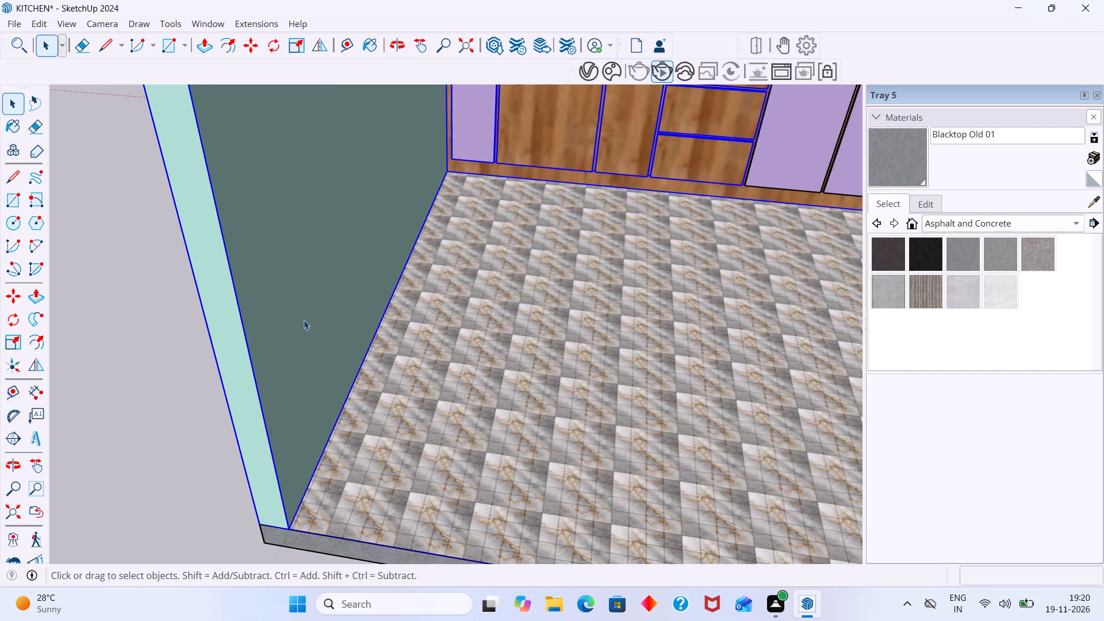
pyautogui.doubleClick(305, 320)
pyautogui.click(294, 323)
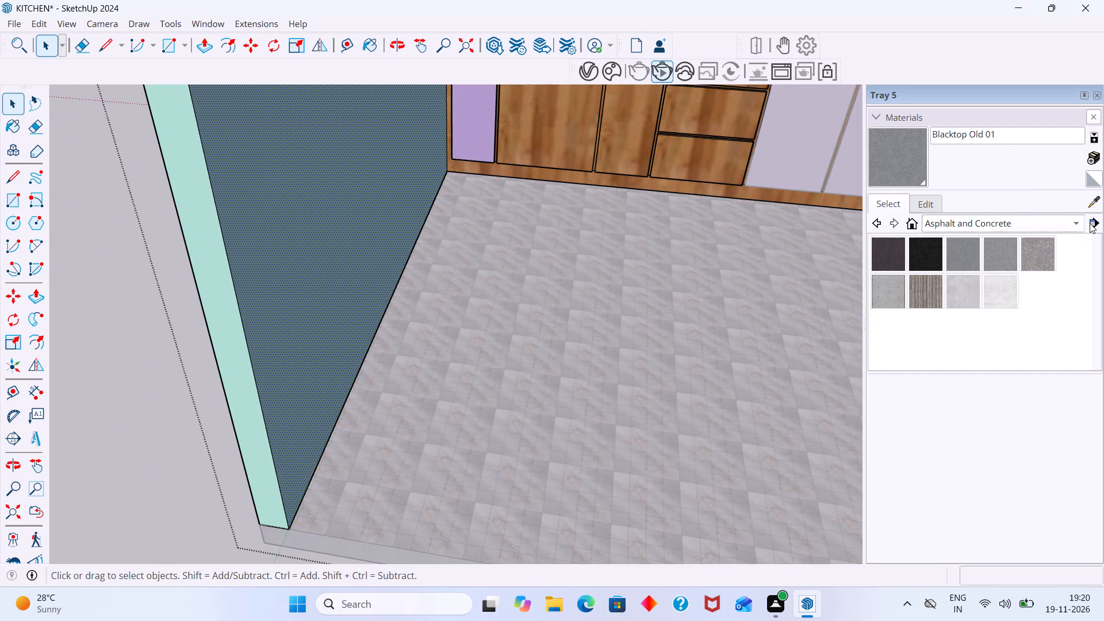
pyautogui.click(925, 293)
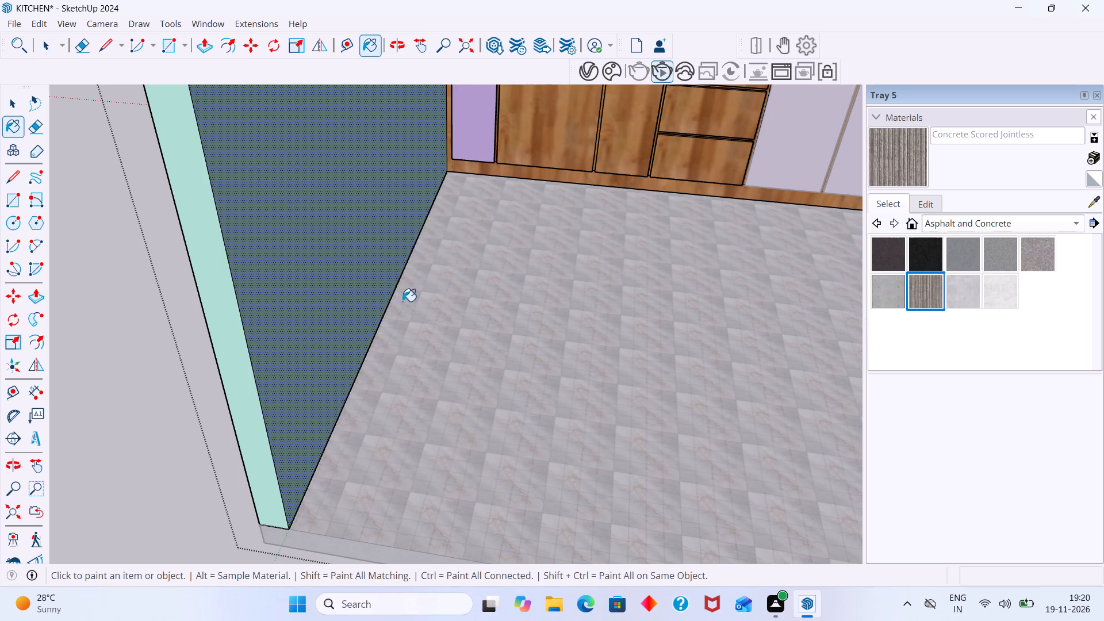
pyautogui.click(313, 317)
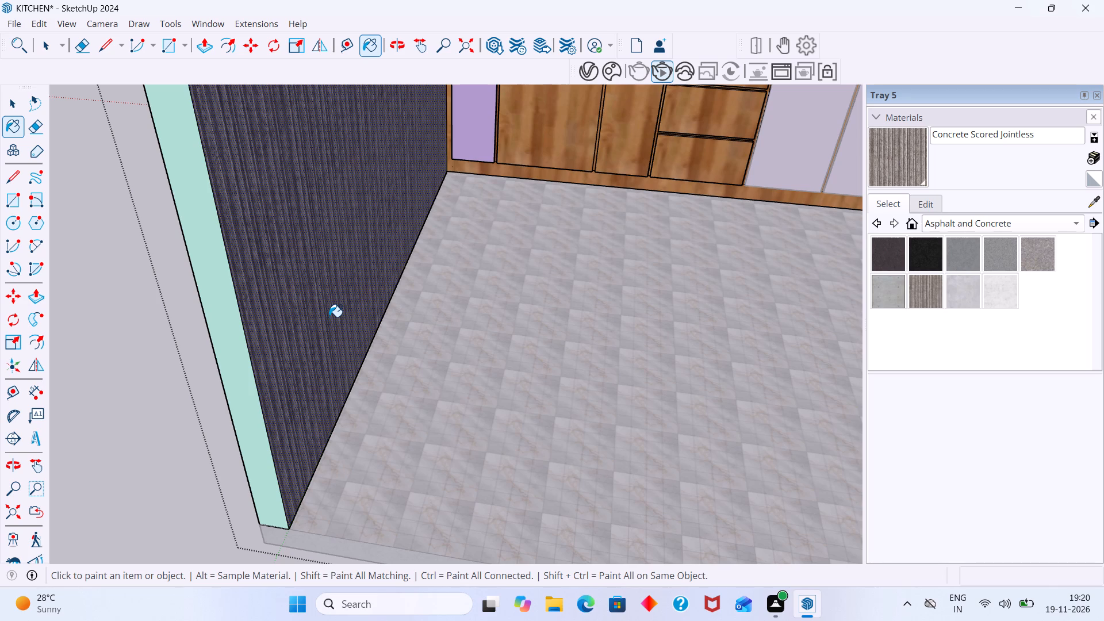
# Undo the Concrete Scored Jointless paint on the side wall's inner face and leave the wall group.
pyautogui.scroll(-7, 350, 313)
pyautogui.press('space')
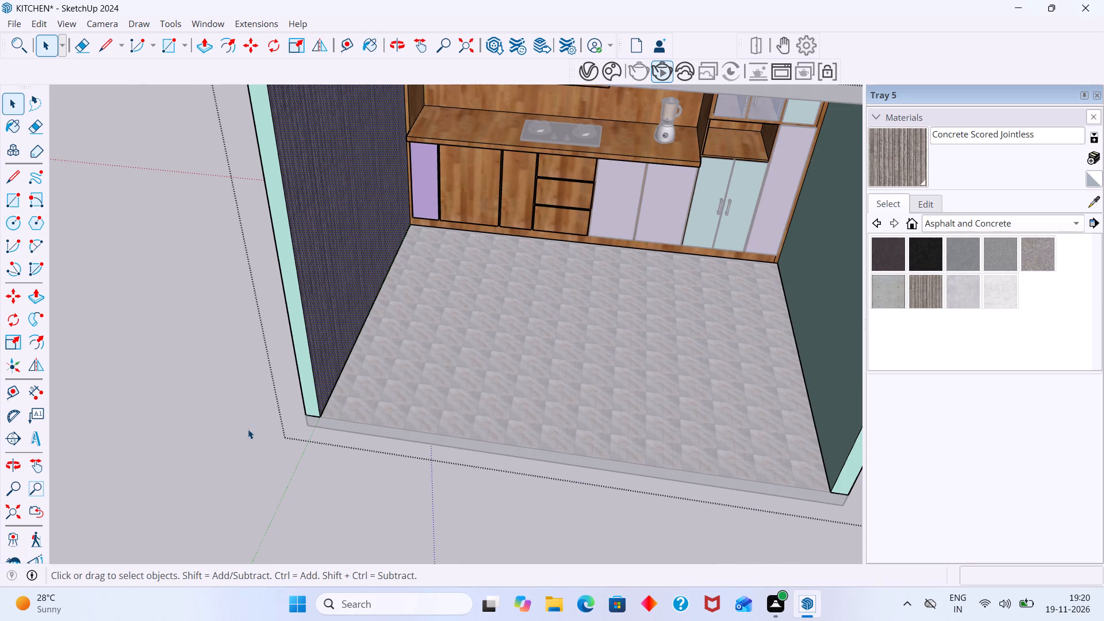
pyautogui.click(248, 429)
pyautogui.hotkey('ctrl', 'z')
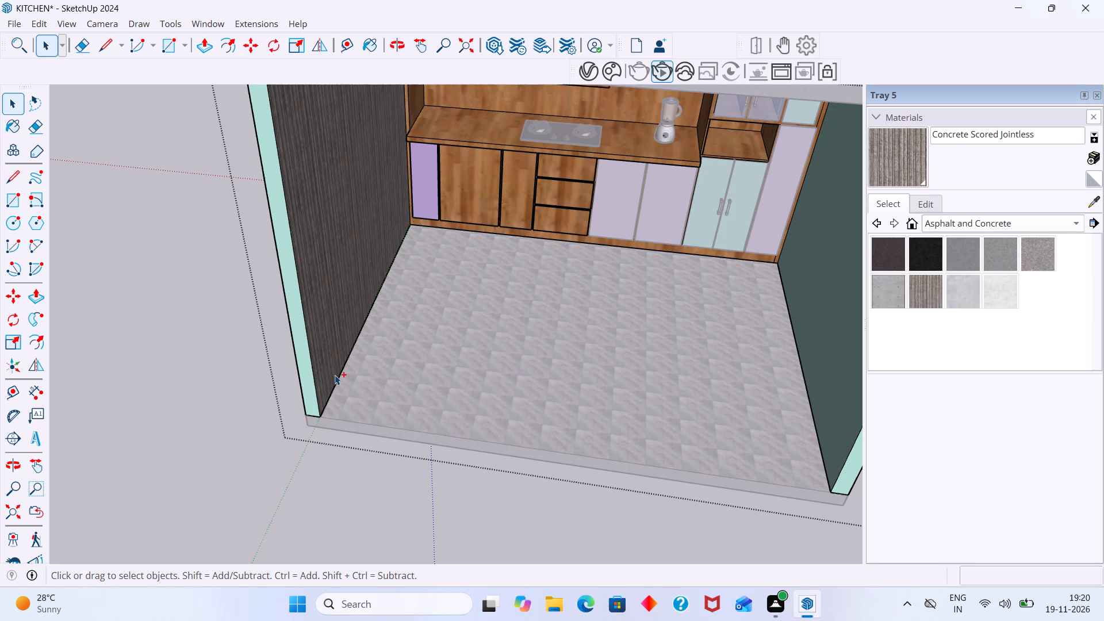
pyautogui.hotkey('ctrl', 'z')
pyautogui.press('space')
pyautogui.click(373, 482)
# View the room from outside and examine the floor tiles at the open front corner beside the side wall.
pyautogui.scroll(-8, 378, 458)
pyautogui.moveTo(443, 450); pyautogui.dragTo(582, 447, button='middle')
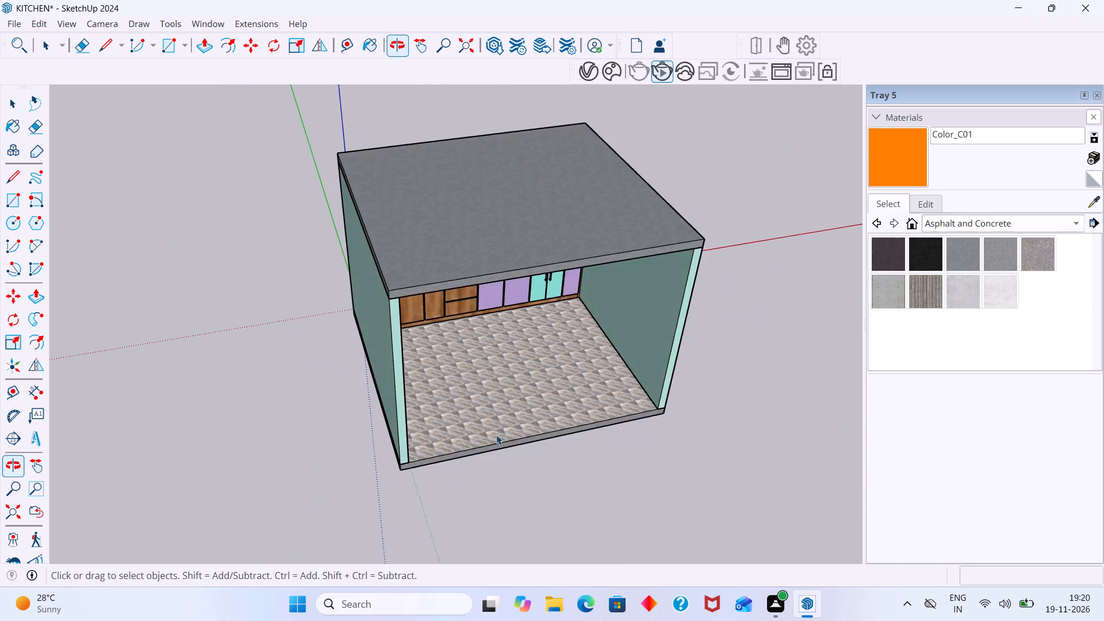
pyautogui.scroll(10, 453, 430)
pyautogui.scroll(-1, 427, 457)
pyautogui.moveTo(421, 443); pyautogui.dragTo(406, 352, button='middle')
pyautogui.scroll(-1, 402, 390)
pyautogui.moveTo(389, 412); pyautogui.dragTo(394, 438, button='middle')
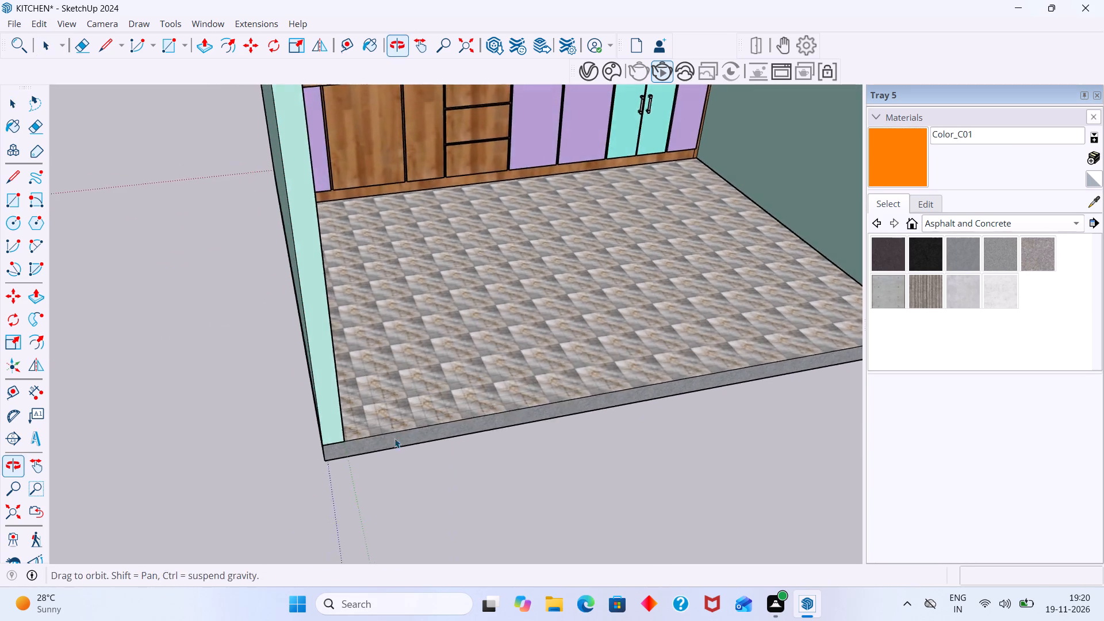
pyautogui.moveTo(394, 438); pyautogui.dragTo(394, 441, button='middle')
pyautogui.scroll(9, 396, 402)
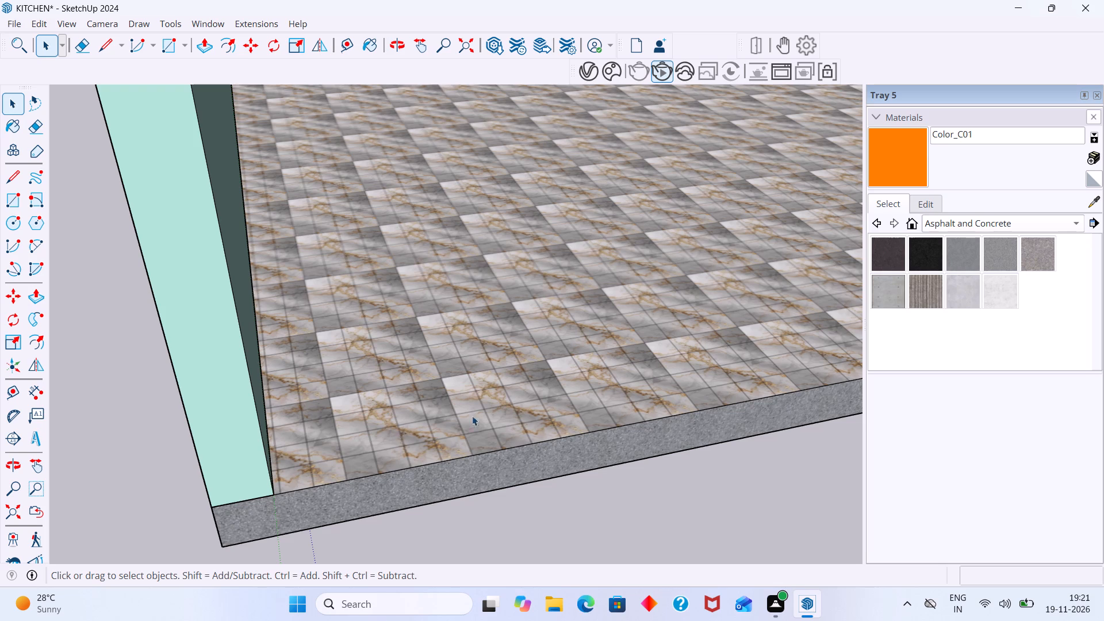
pyautogui.scroll(-7, 555, 404)
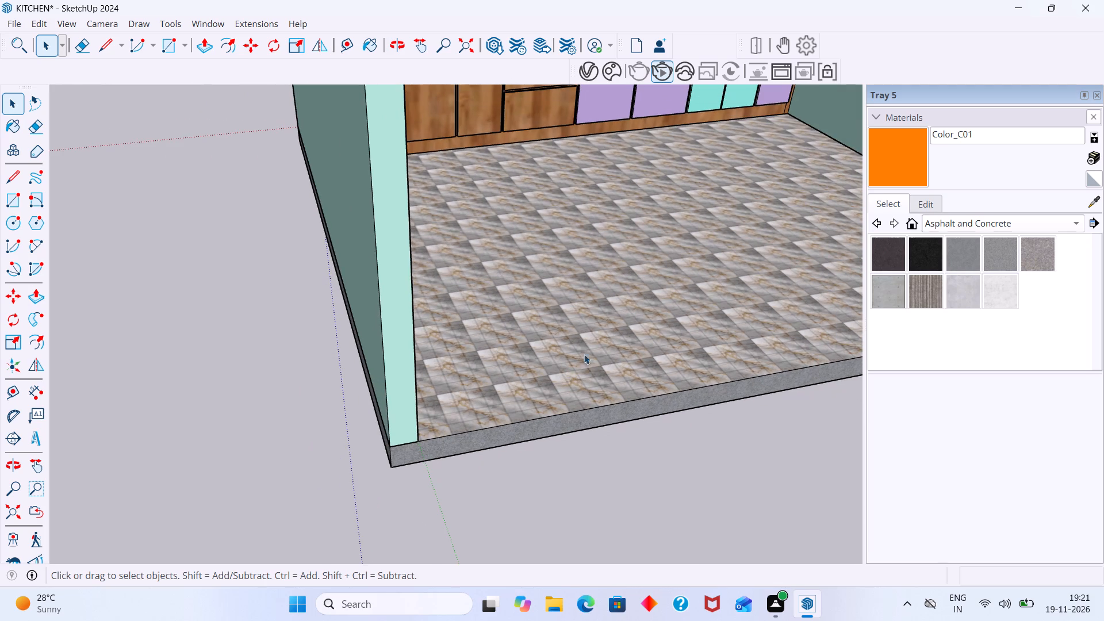
# Examine the marble floor tiles up close, checking their joint lines, veining and pattern repeat.
pyautogui.keyDown('shift'); pyautogui.moveTo(584, 346); pyautogui.dragTo(474, 309, button='middle'); pyautogui.keyUp('shift')
pyautogui.scroll(-3, 474, 309)
pyautogui.moveTo(485, 348); pyautogui.dragTo(484, 396, button='middle')
pyautogui.scroll(6, 444, 378)
pyautogui.moveTo(455, 388); pyautogui.dragTo(491, 285, button='middle')
pyautogui.scroll(19, 509, 305)
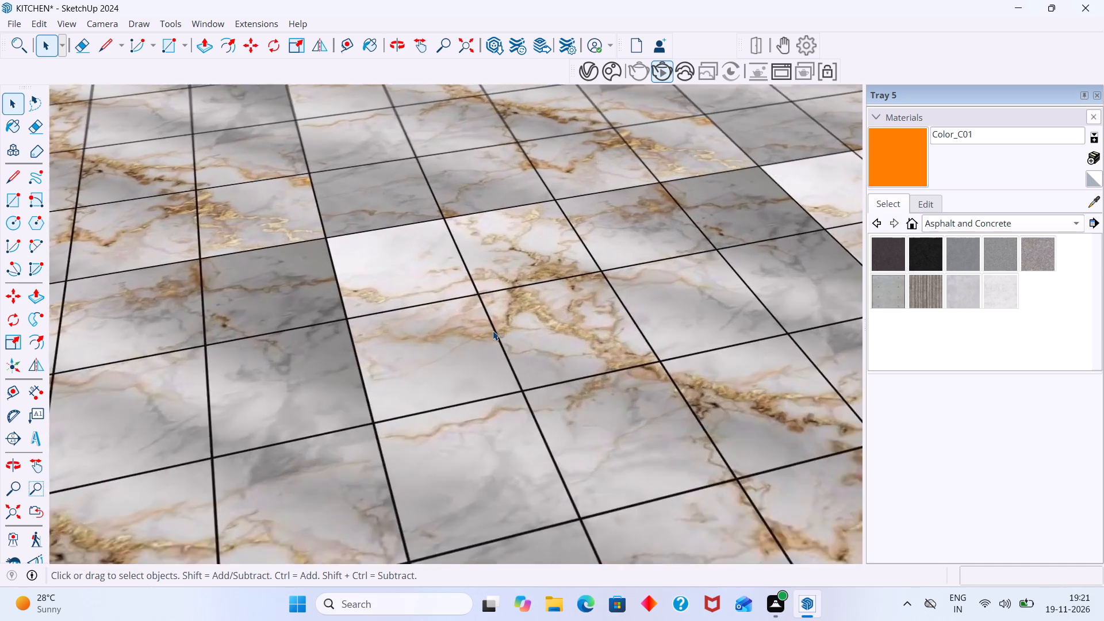
pyautogui.scroll(6, 493, 331)
pyautogui.scroll(-15, 499, 316)
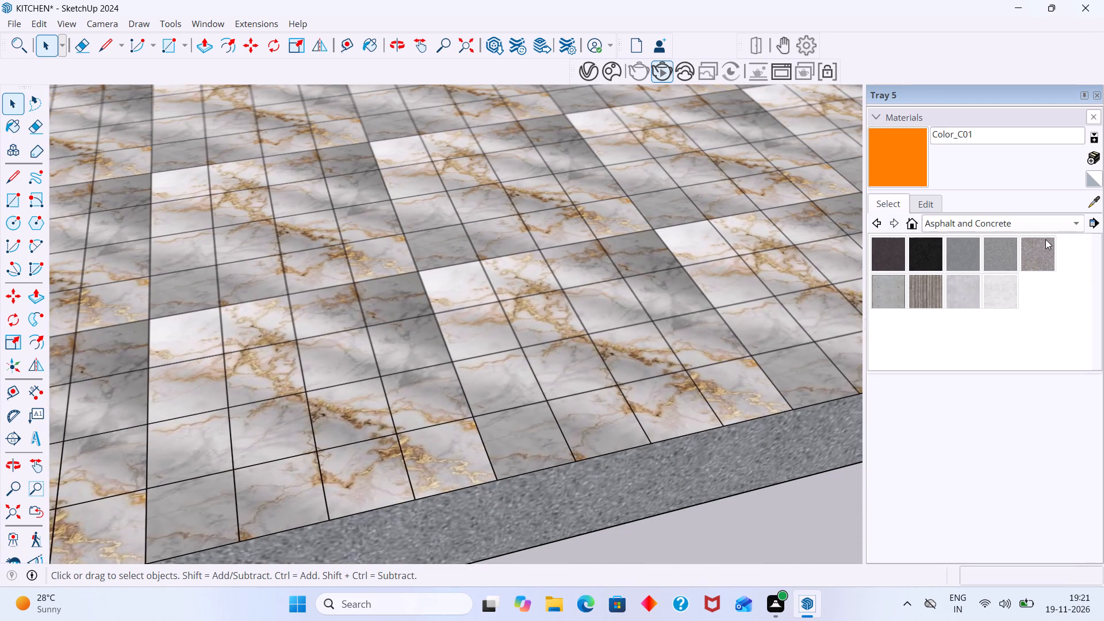
pyautogui.scroll(-5, 762, 287)
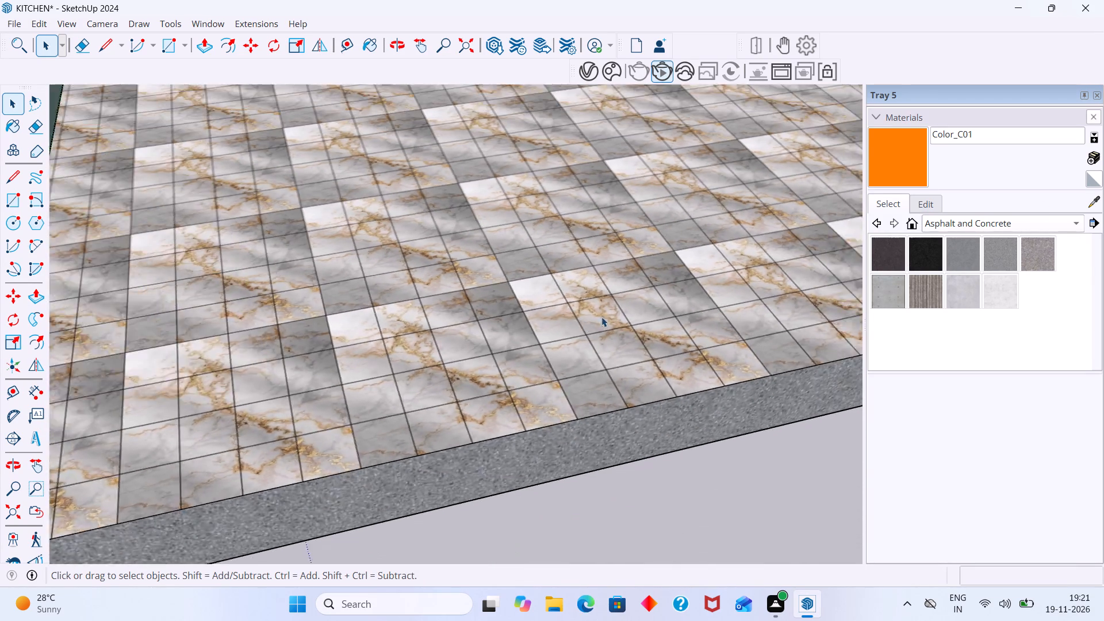
pyautogui.scroll(-5, 601, 317)
pyautogui.moveTo(595, 337); pyautogui.dragTo(563, 225, button='middle')
pyautogui.moveTo(593, 322); pyautogui.dragTo(634, 392, button='middle')
pyautogui.scroll(-2, 609, 342)
pyautogui.moveTo(614, 348); pyautogui.dragTo(578, 228, button='middle')
pyautogui.click(572, 312)
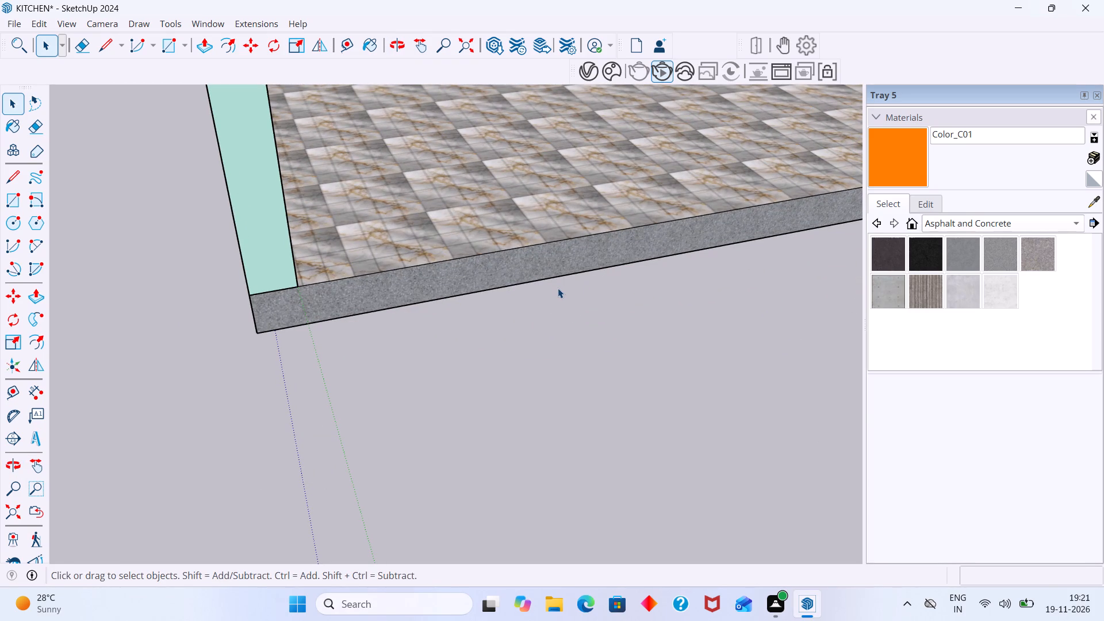
# Examine how the marble tiles meet the slab's open front edge and the end of the side wall.
pyautogui.scroll(3, 490, 223)
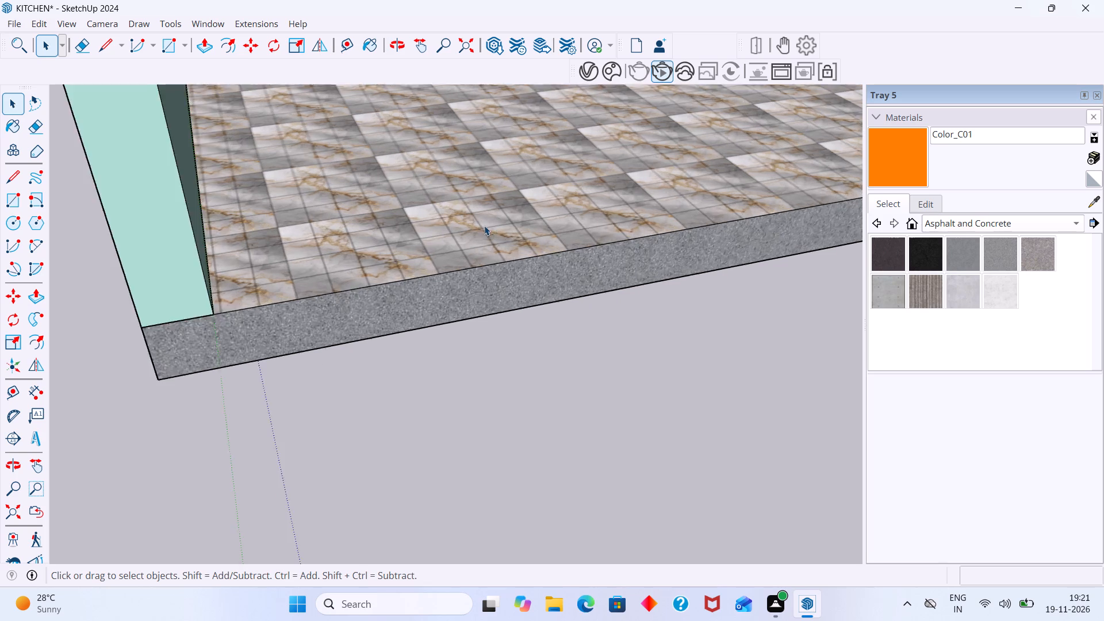
pyautogui.scroll(4, 484, 225)
pyautogui.moveTo(520, 246); pyautogui.dragTo(478, 305, button='middle')
pyautogui.scroll(5, 503, 287)
pyautogui.moveTo(477, 293); pyautogui.dragTo(466, 362, button='middle')
pyautogui.scroll(1, 470, 328)
pyautogui.scroll(-3, 467, 325)
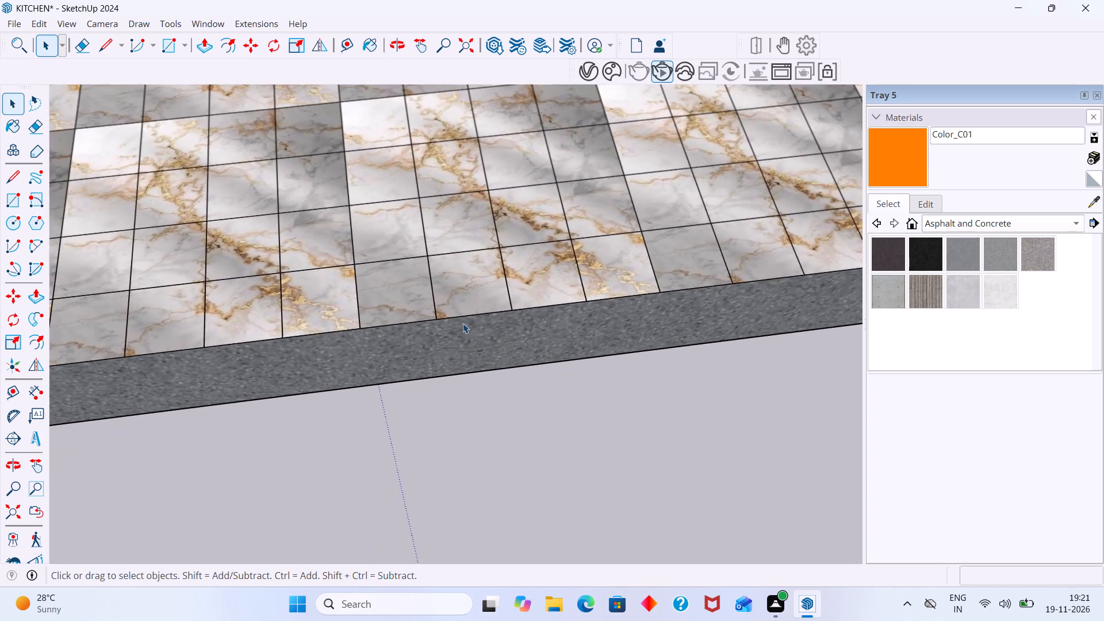
pyautogui.scroll(-11, 463, 323)
pyautogui.moveTo(462, 325); pyautogui.dragTo(476, 351, button='middle')
pyautogui.scroll(2, 477, 296)
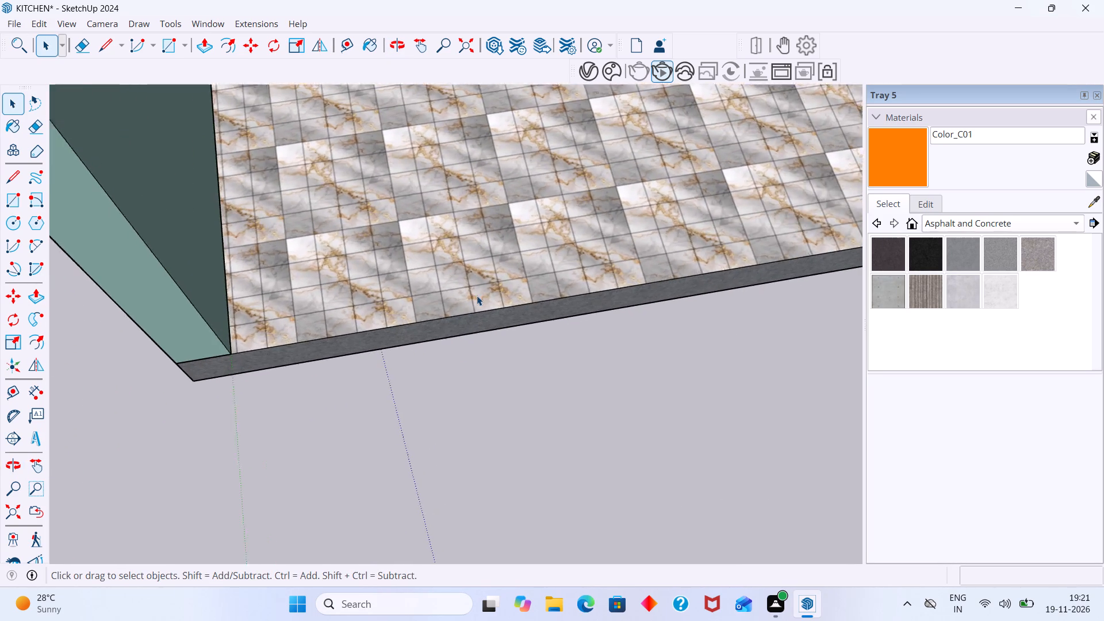
pyautogui.scroll(14, 477, 296)
pyautogui.scroll(1, 397, 256)
pyautogui.scroll(-14, 397, 256)
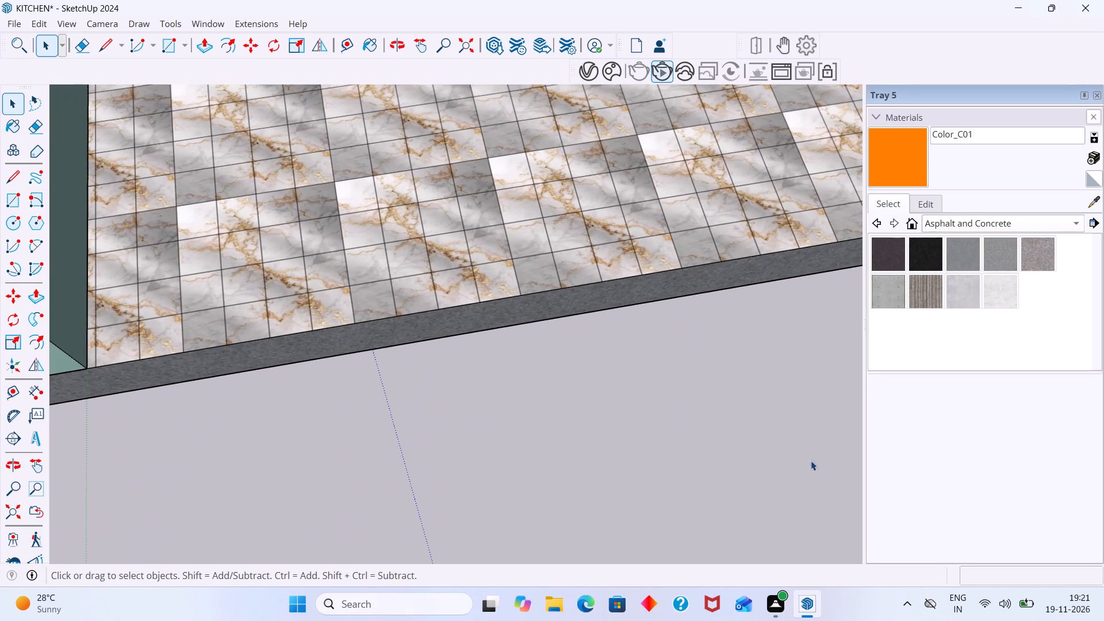
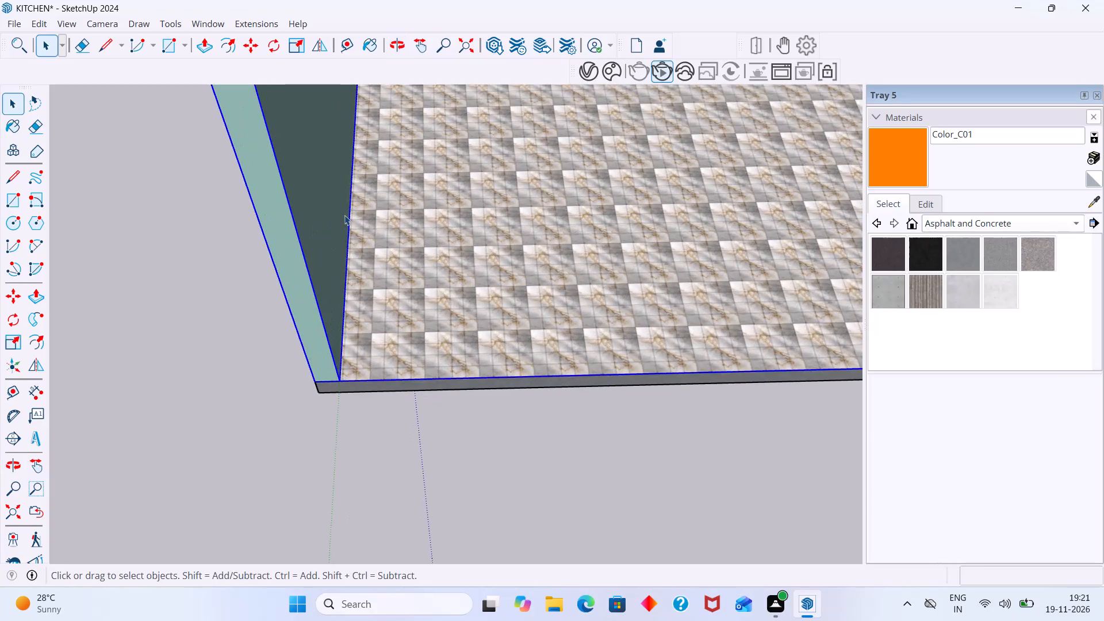
# With the side wall's inner face selected inside its group, create a material using the floor marble image from Downloads as texture.
pyautogui.scroll(4, 337, 206)
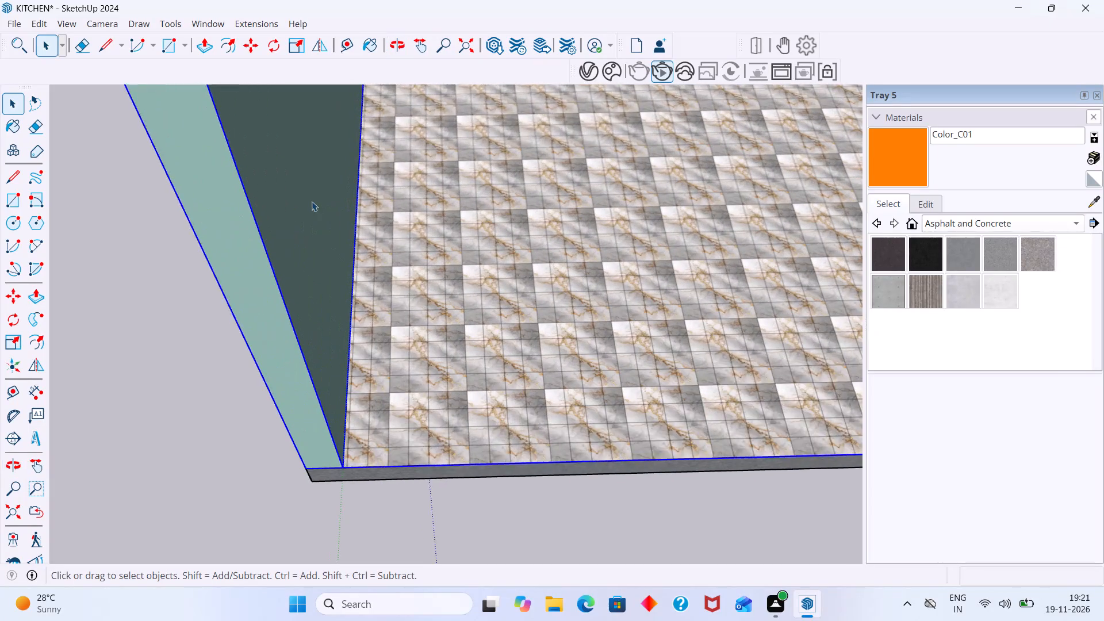
pyautogui.scroll(2, 312, 201)
pyautogui.click(299, 199)
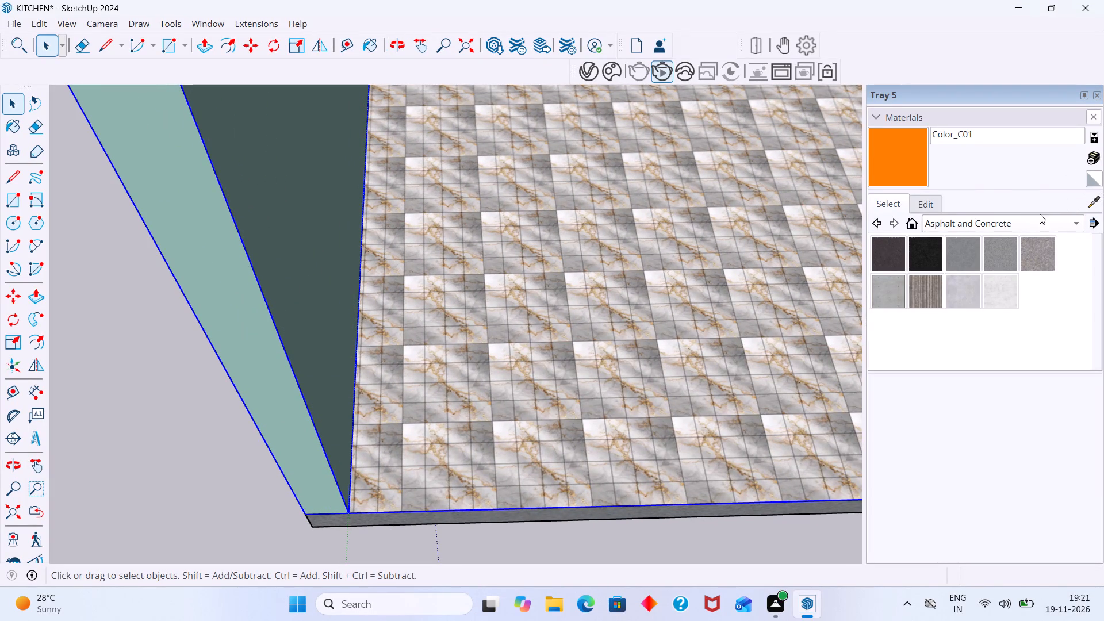
pyautogui.moveTo(1011, 214); pyautogui.dragTo(752, 200, button='middle')
pyautogui.scroll(-2, 631, 232)
pyautogui.moveTo(617, 247); pyautogui.dragTo(433, 222, button='middle')
pyautogui.scroll(6, 394, 197)
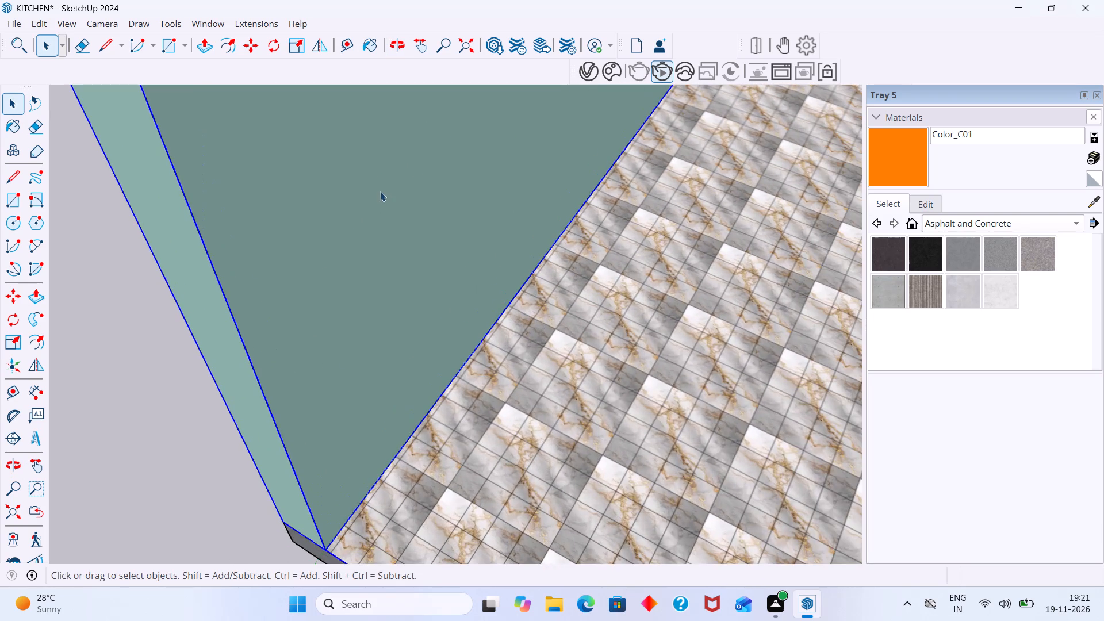
pyautogui.click(380, 191)
pyautogui.doubleClick(383, 180)
pyautogui.click(388, 185)
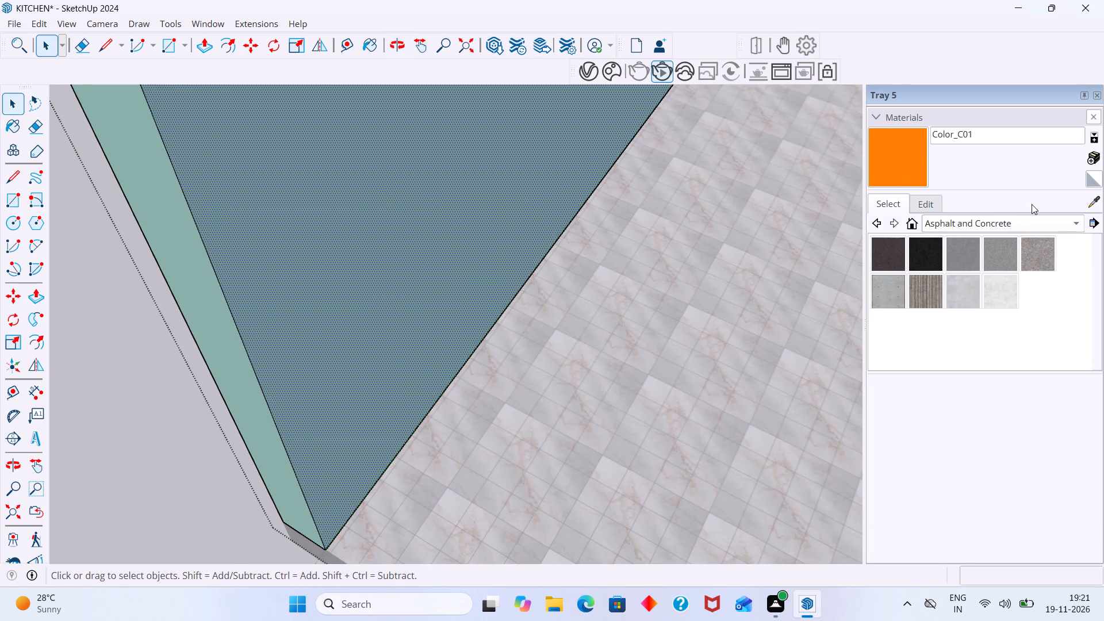
pyautogui.click(1093, 156)
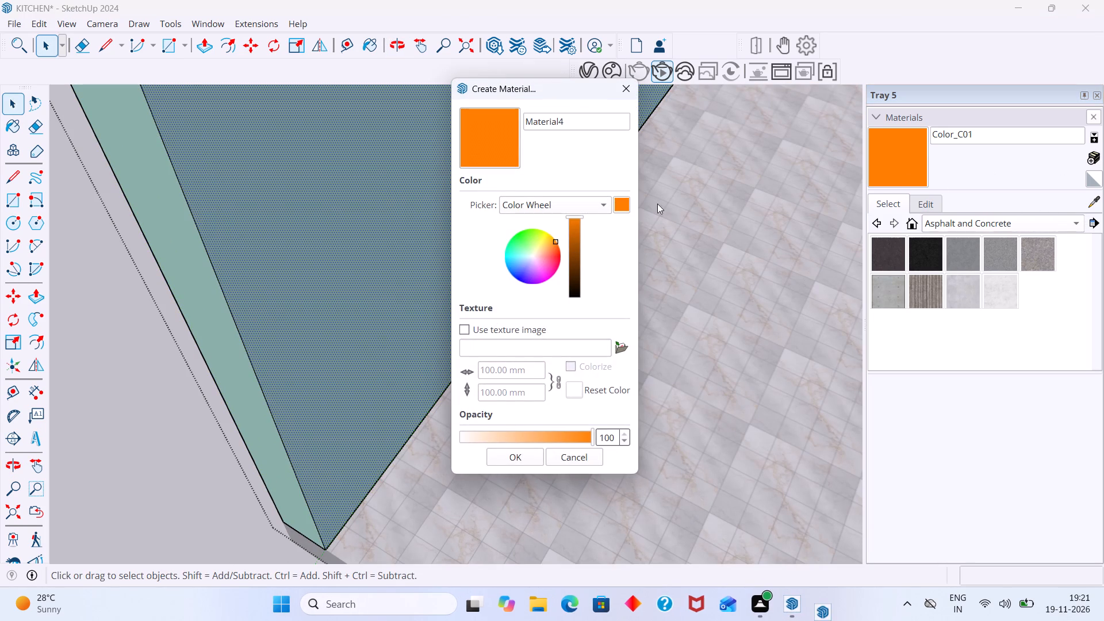
pyautogui.click(619, 343)
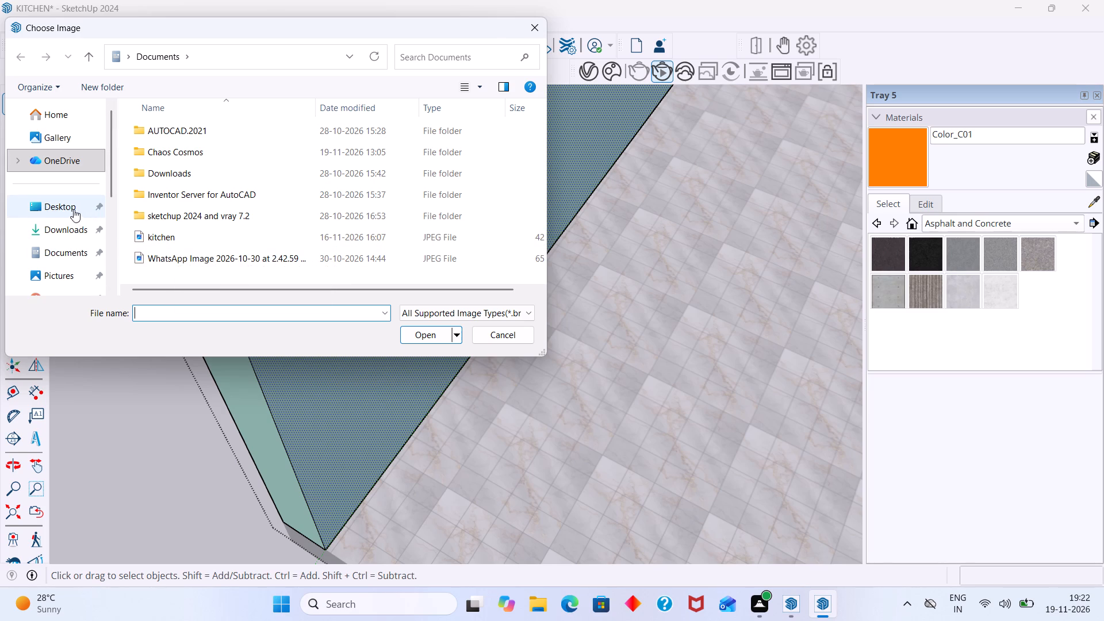
pyautogui.click(64, 227)
pyautogui.scroll(-1, 174, 190)
pyautogui.scroll(1, 186, 176)
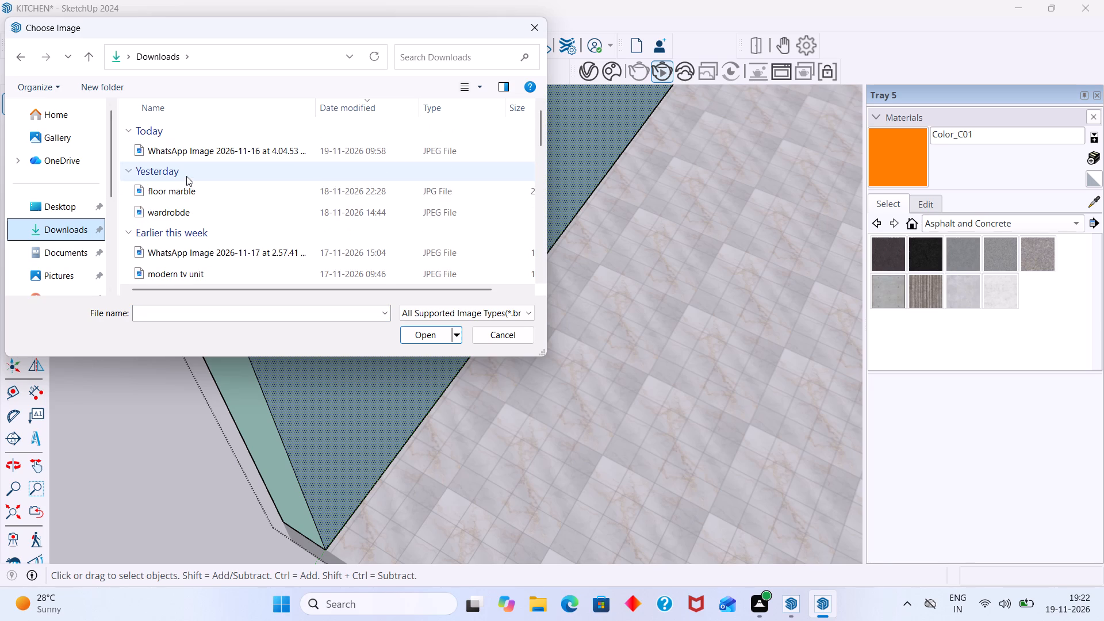
pyautogui.click(177, 190)
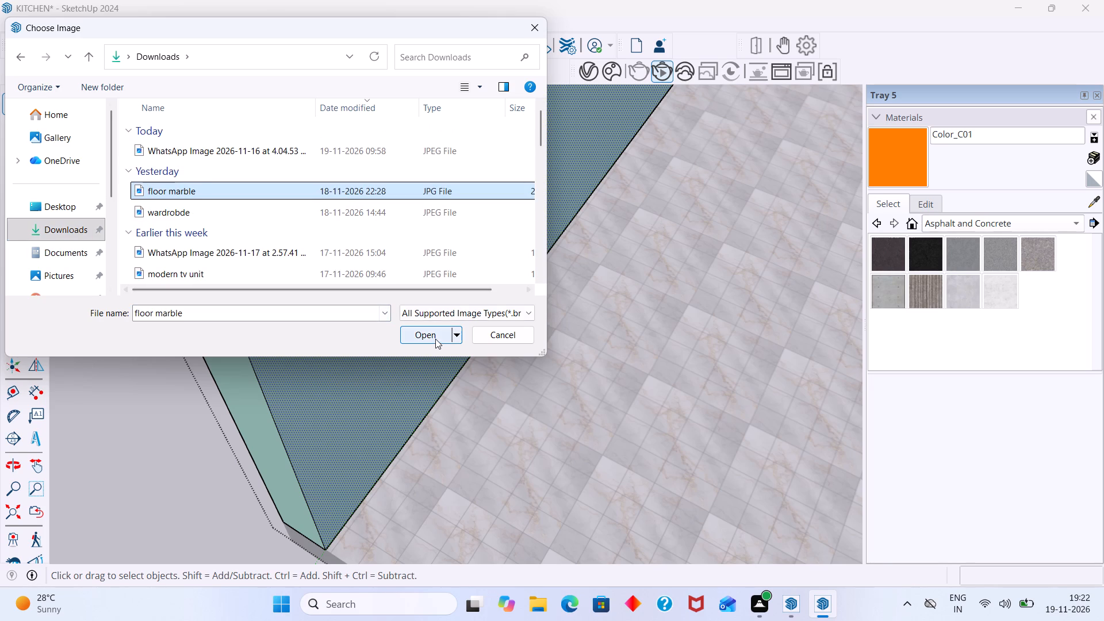
pyautogui.click(435, 338)
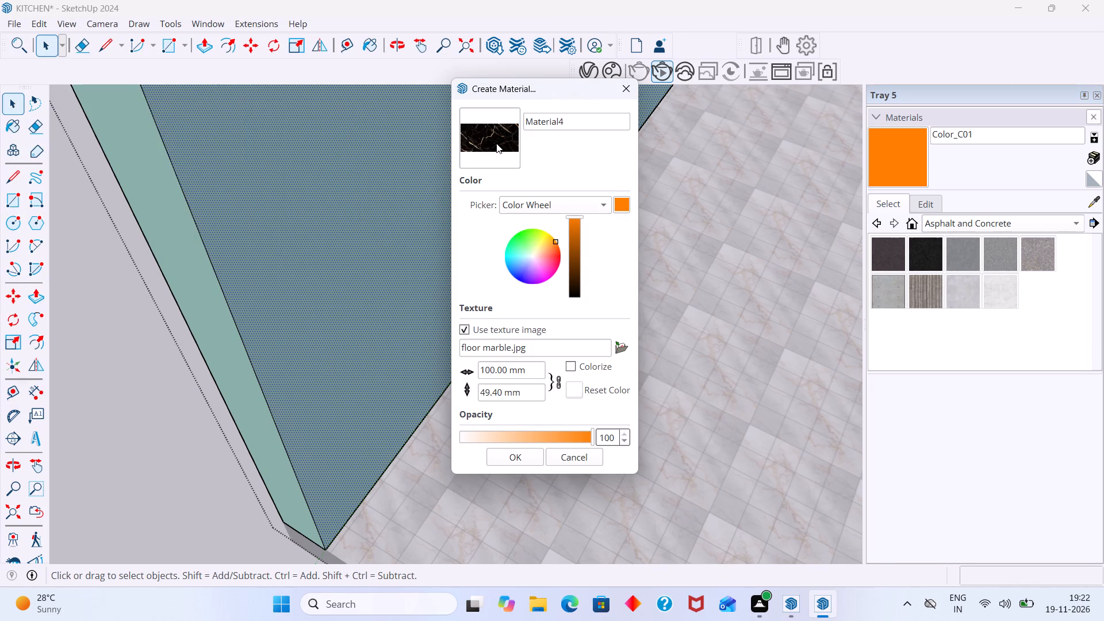
pyautogui.click(492, 146)
pyautogui.moveTo(599, 90); pyautogui.dragTo(658, 90)
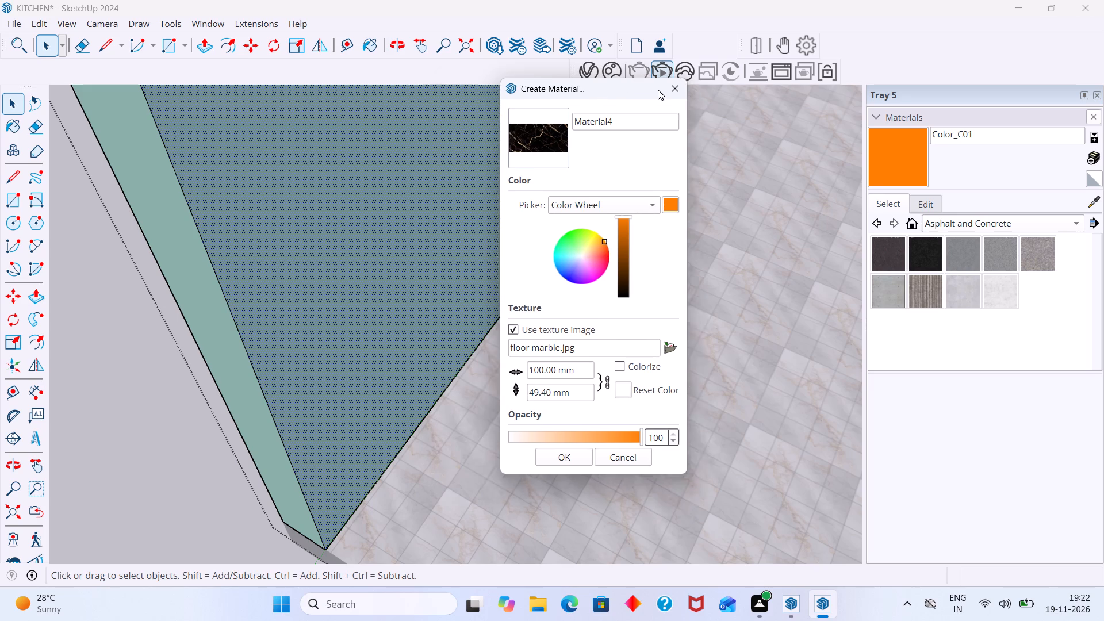
pyautogui.moveTo(658, 90); pyautogui.dragTo(815, 87)
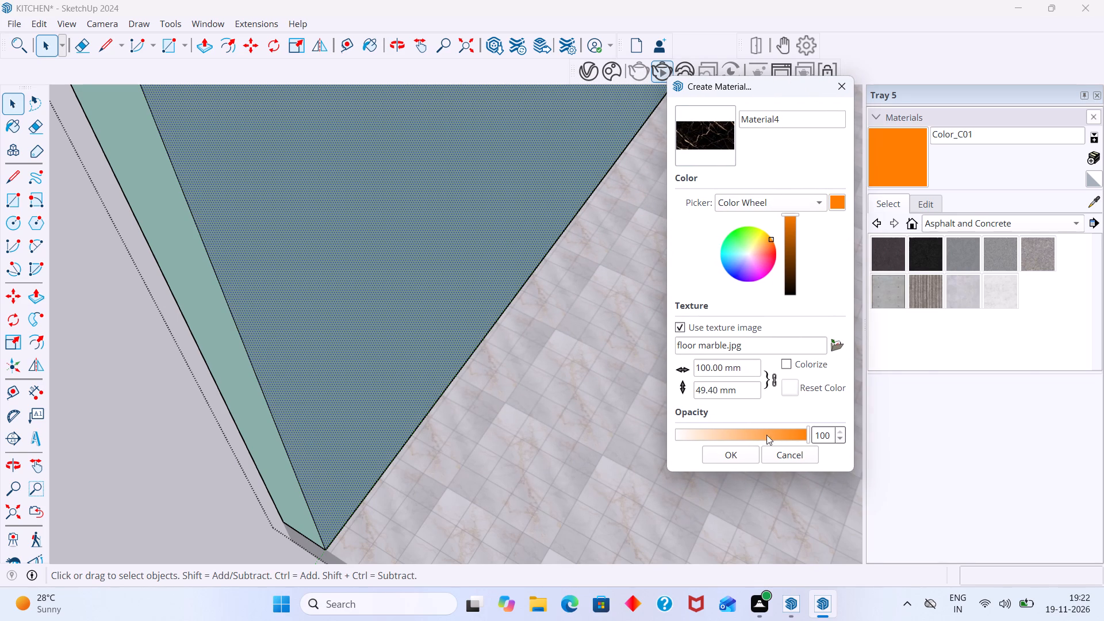
pyautogui.click(740, 454)
pyautogui.click(888, 168)
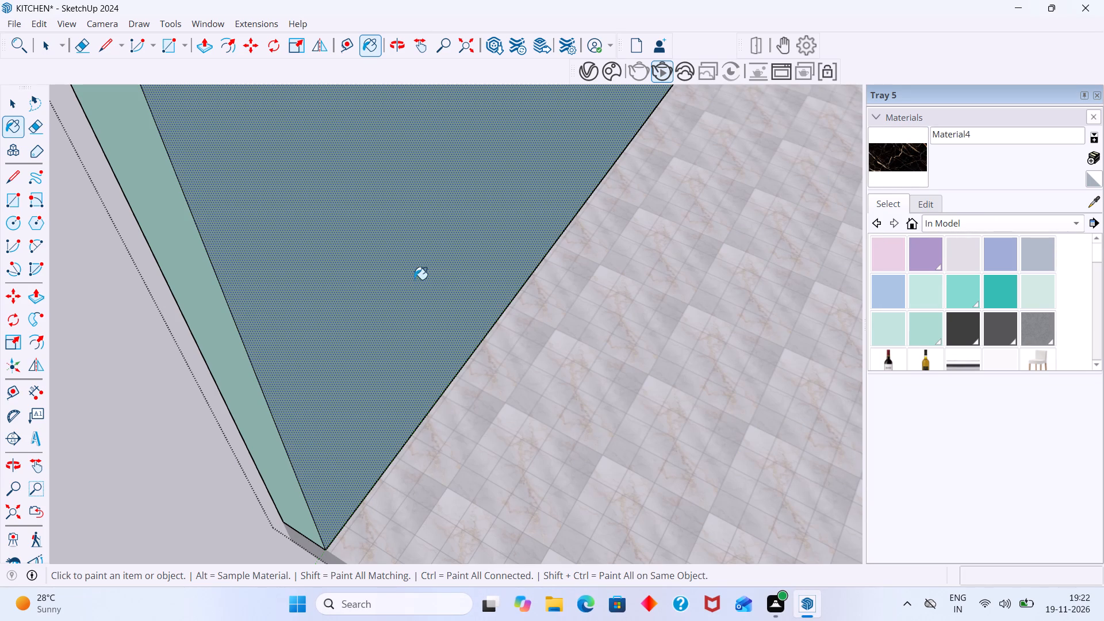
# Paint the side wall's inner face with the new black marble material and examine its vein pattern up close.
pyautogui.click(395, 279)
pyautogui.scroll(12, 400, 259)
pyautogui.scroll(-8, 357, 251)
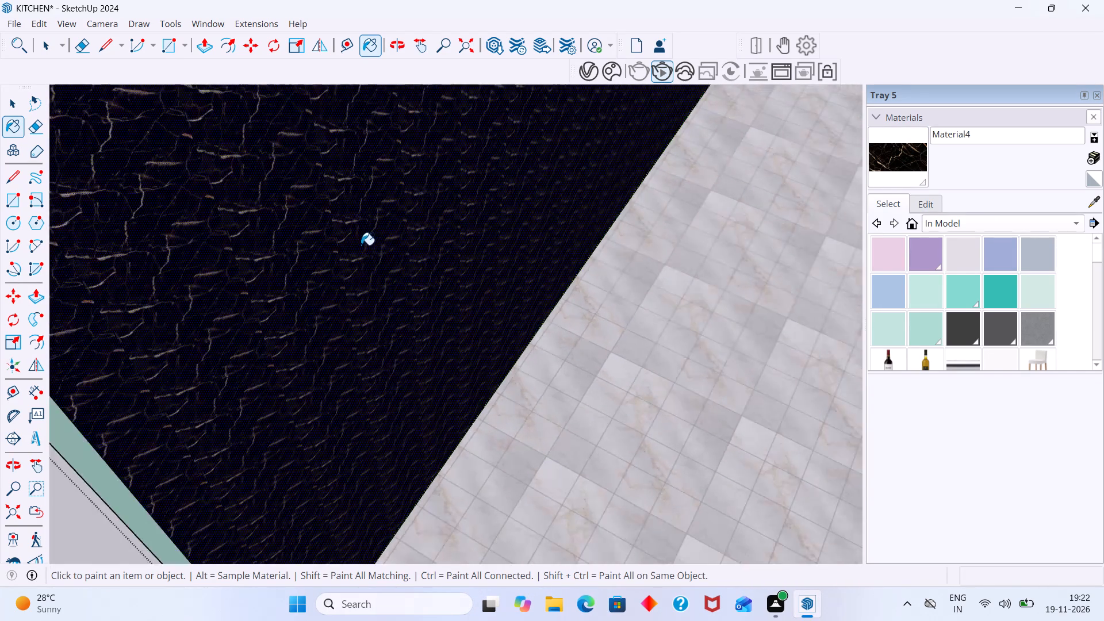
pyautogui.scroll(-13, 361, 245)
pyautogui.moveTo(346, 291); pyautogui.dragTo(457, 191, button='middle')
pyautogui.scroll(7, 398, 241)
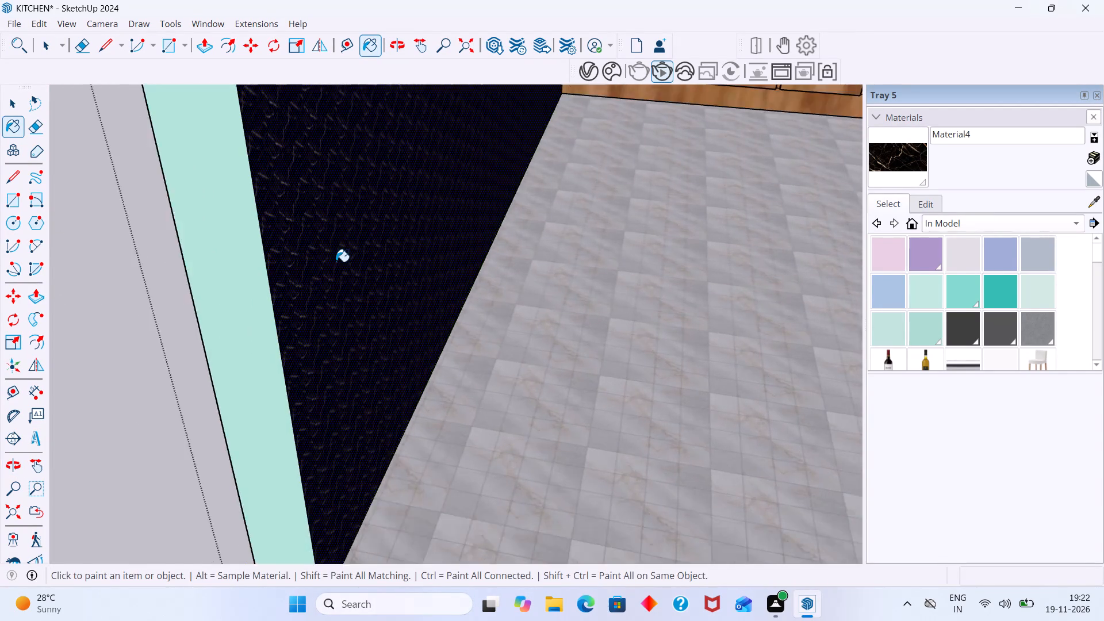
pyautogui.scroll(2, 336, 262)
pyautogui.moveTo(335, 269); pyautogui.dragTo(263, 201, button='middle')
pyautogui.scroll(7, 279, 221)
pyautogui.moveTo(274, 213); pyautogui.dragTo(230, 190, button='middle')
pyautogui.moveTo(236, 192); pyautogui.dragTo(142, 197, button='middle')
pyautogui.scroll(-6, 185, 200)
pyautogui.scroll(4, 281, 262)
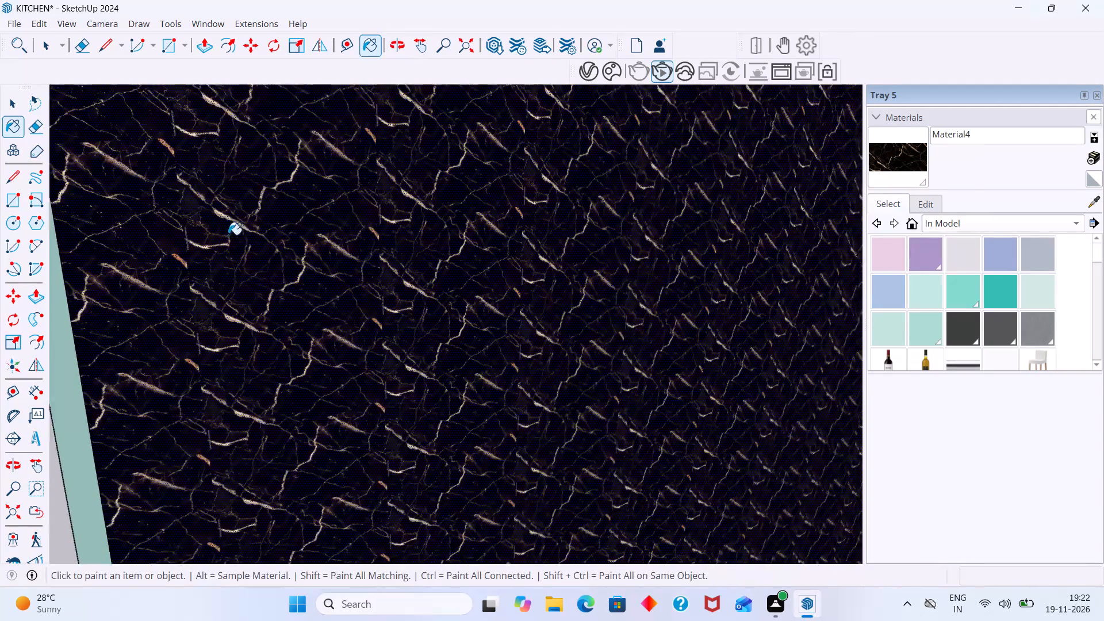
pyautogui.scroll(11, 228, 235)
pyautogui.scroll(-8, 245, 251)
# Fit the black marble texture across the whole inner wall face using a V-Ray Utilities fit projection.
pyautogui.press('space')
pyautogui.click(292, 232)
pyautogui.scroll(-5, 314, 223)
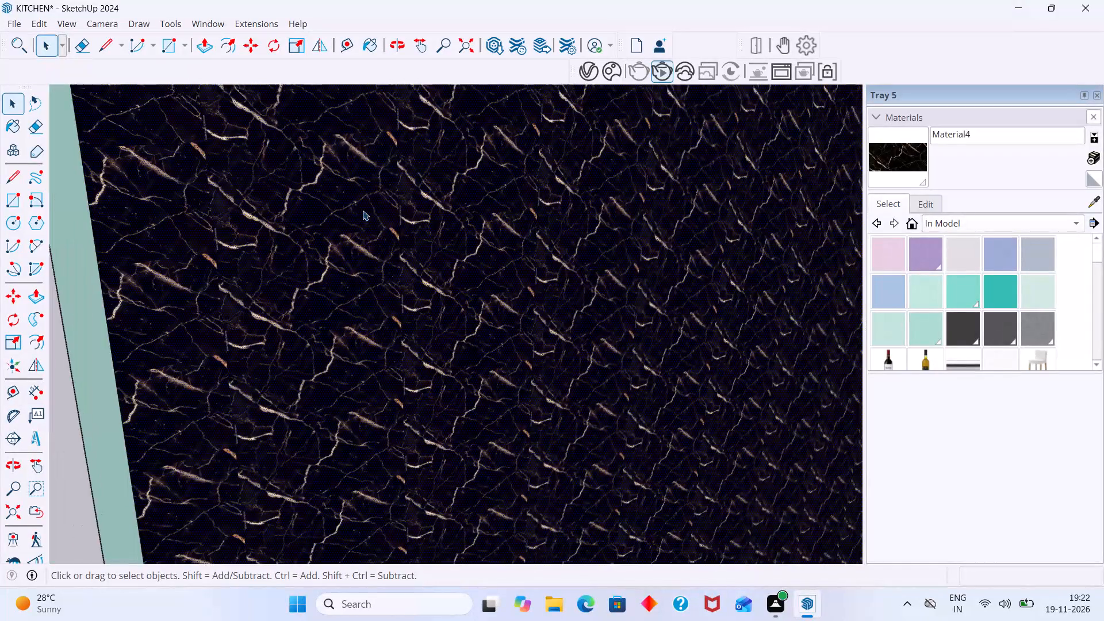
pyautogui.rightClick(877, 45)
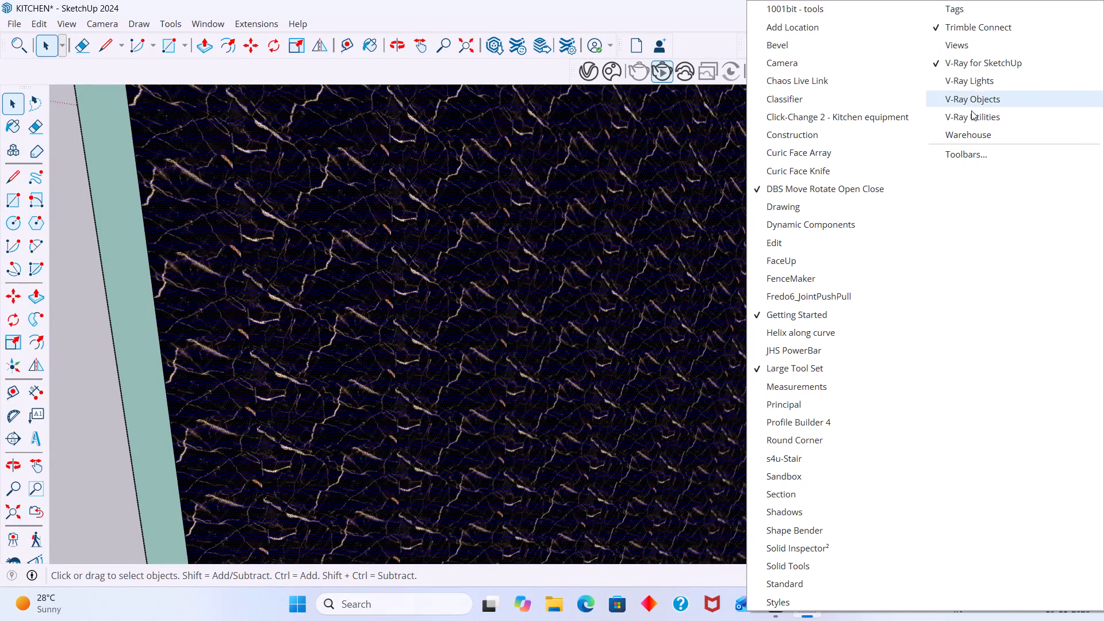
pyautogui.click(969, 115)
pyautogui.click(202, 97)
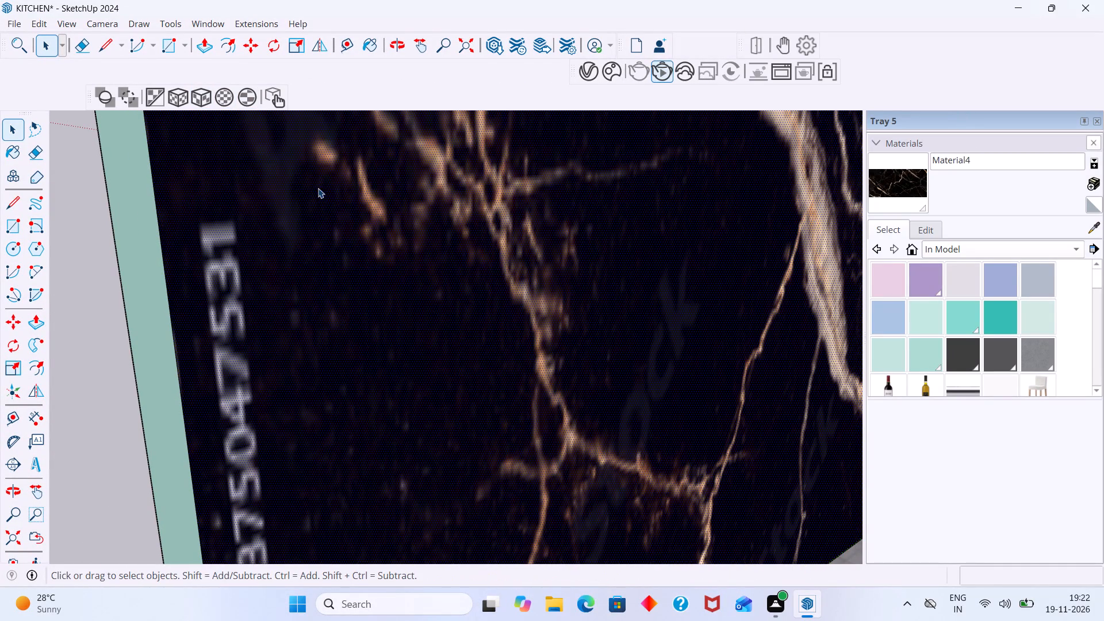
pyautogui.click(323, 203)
# Leave the wall group and examine the black marble wall against the cabinets and floor from several angles.
pyautogui.scroll(-20, 321, 212)
pyautogui.scroll(-2, 321, 212)
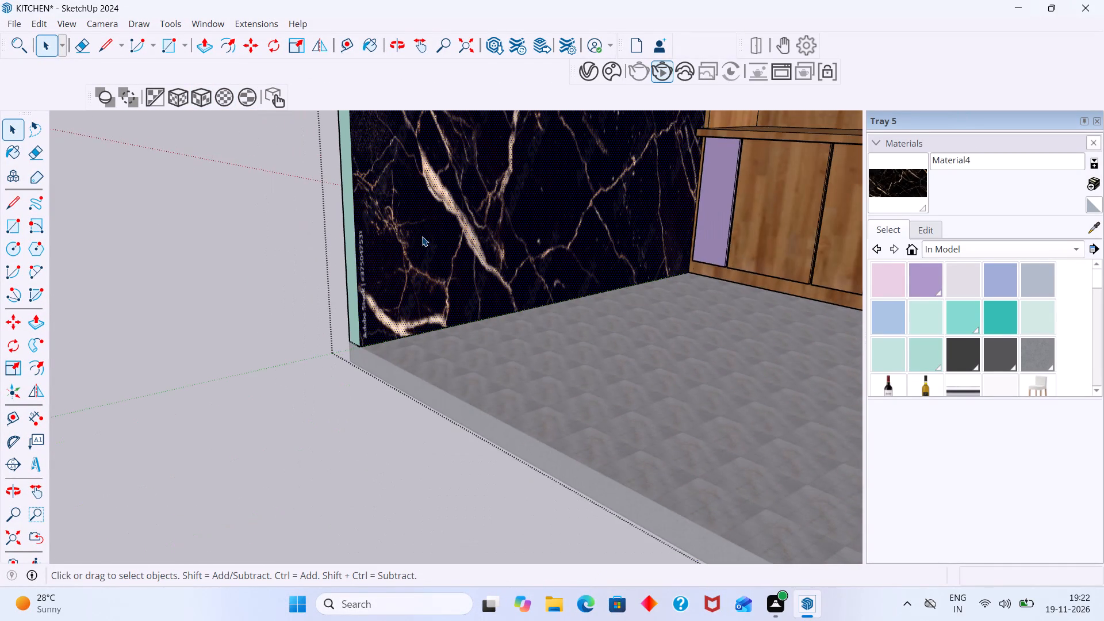
pyautogui.keyDown('shift'); pyautogui.moveTo(423, 236); pyautogui.dragTo(429, 375, button='middle'); pyautogui.keyUp('shift')
pyautogui.scroll(2, 488, 320)
pyautogui.scroll(-8, 484, 304)
pyautogui.keyDown('shift'); pyautogui.moveTo(488, 287); pyautogui.dragTo(467, 386, button='middle'); pyautogui.keyUp('shift')
pyautogui.moveTo(478, 308); pyautogui.dragTo(461, 344, button='middle')
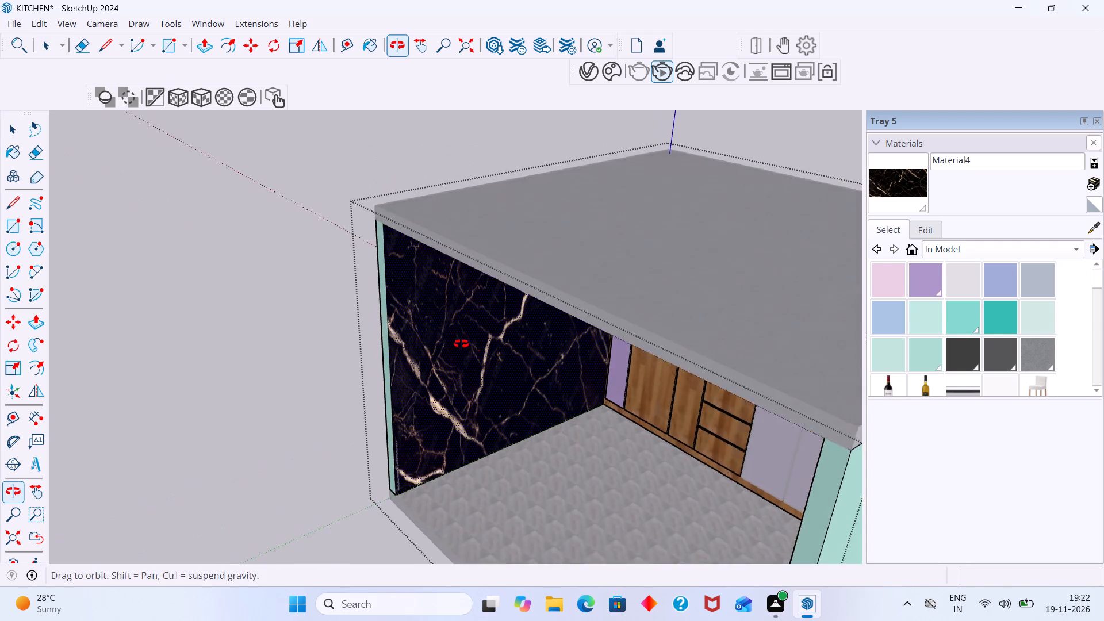
pyautogui.moveTo(461, 344); pyautogui.dragTo(468, 347, button='middle')
pyautogui.moveTo(453, 310); pyautogui.dragTo(565, 133, button='middle')
pyautogui.scroll(12, 428, 239)
pyautogui.moveTo(505, 249); pyautogui.dragTo(282, 241, button='middle')
pyautogui.scroll(-5, 286, 243)
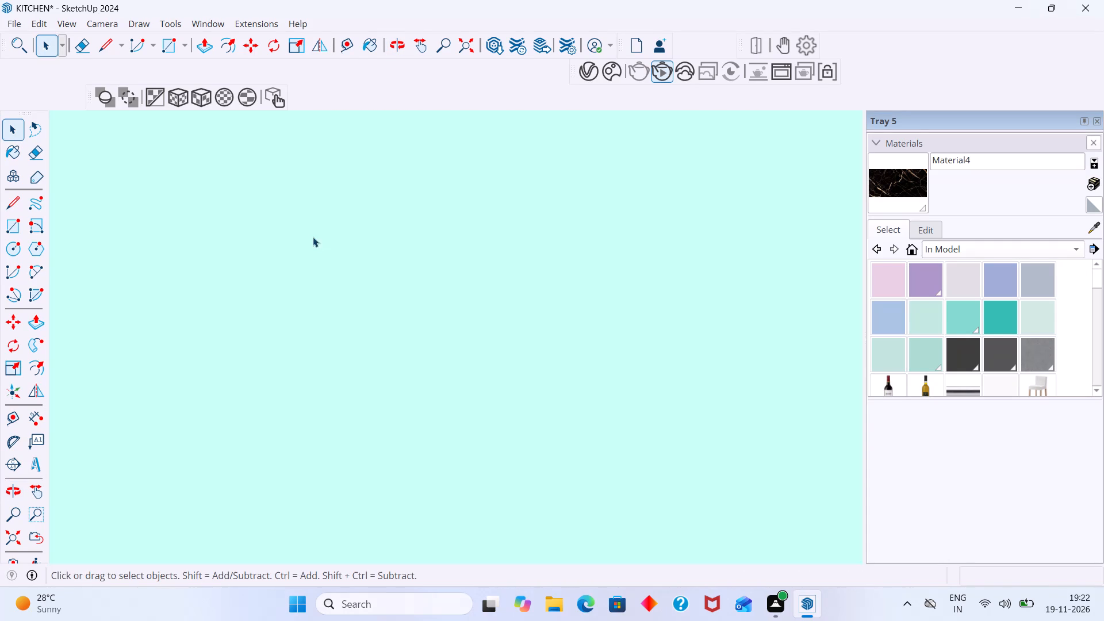
pyautogui.scroll(-7, 313, 237)
pyautogui.click(14, 534)
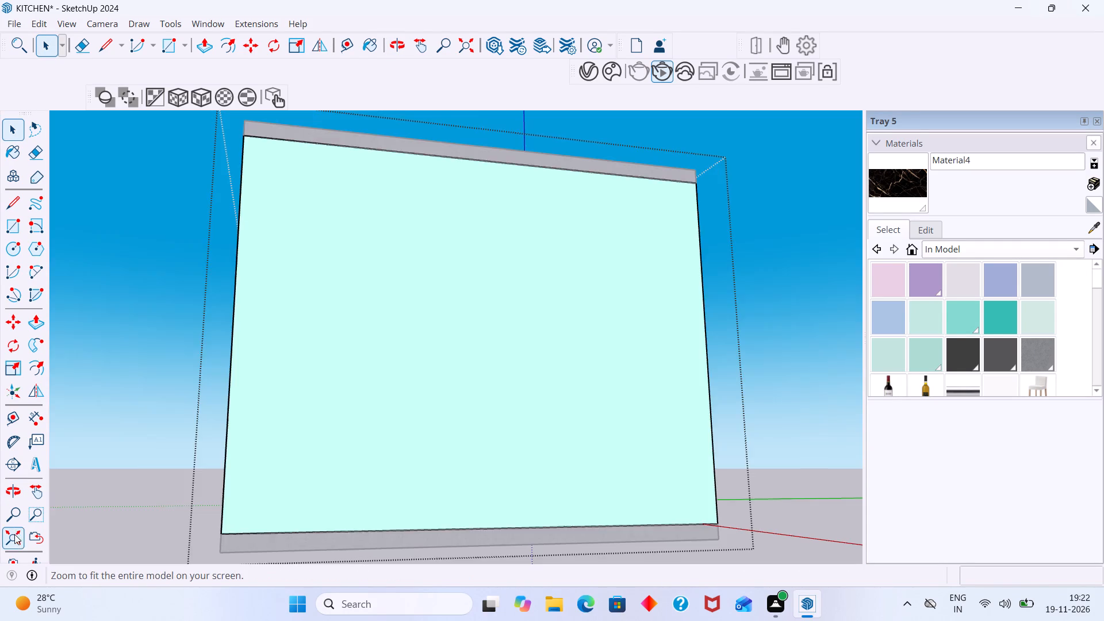
pyautogui.scroll(-2, 94, 468)
pyautogui.moveTo(172, 442); pyautogui.dragTo(597, 394, button='middle')
pyautogui.press('space')
pyautogui.click(784, 294)
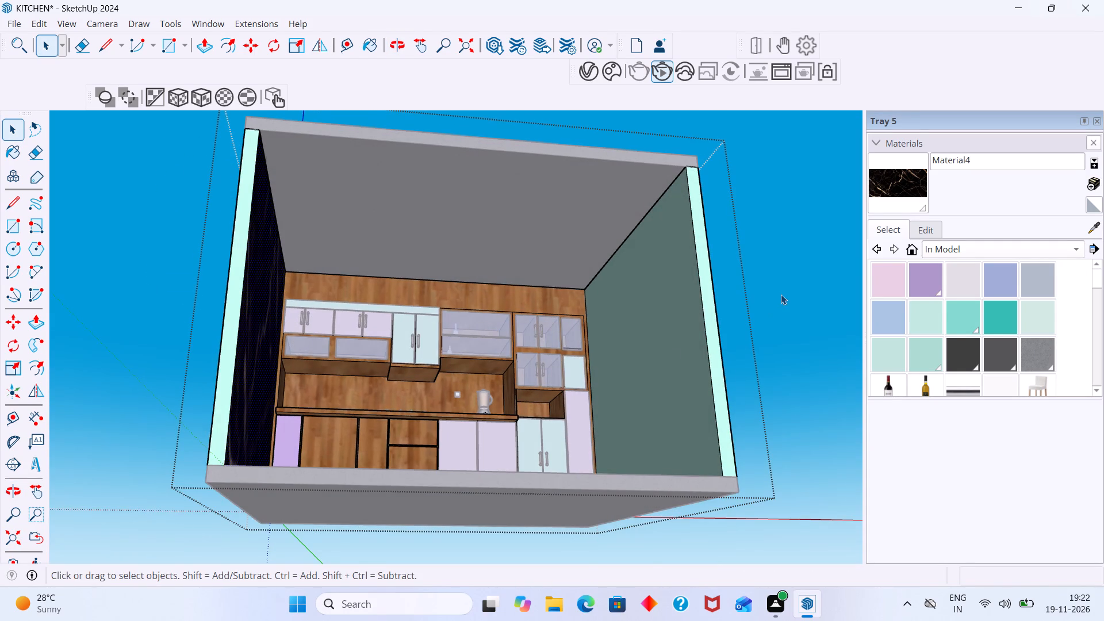
pyautogui.moveTo(680, 313); pyautogui.dragTo(535, 374, button='middle')
pyautogui.middleClick(440, 385)
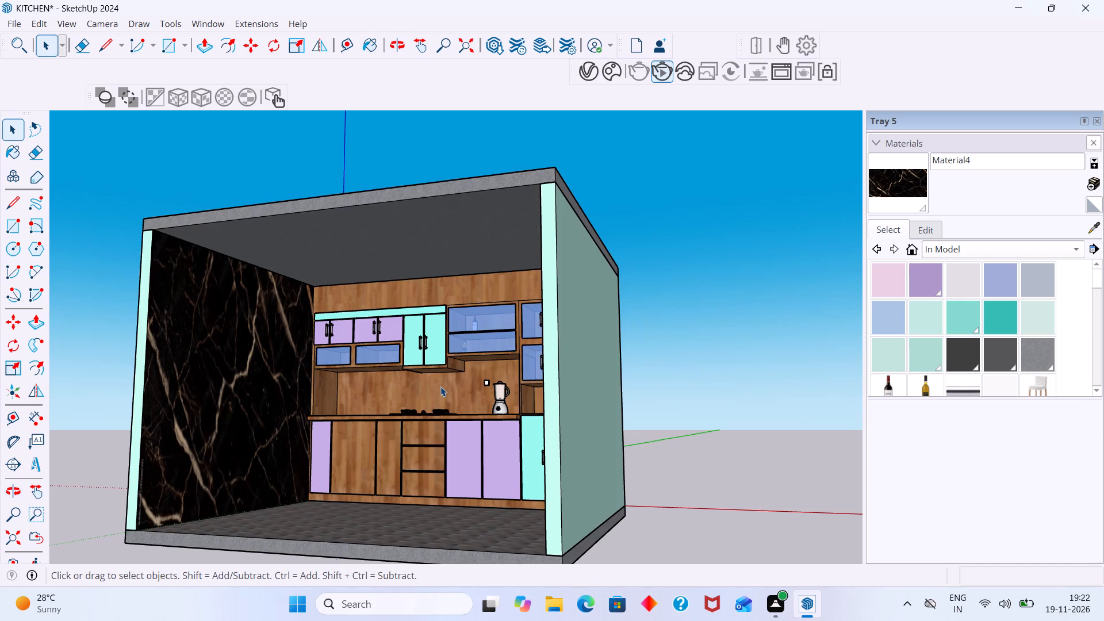
# Reopen the wall group and delete the black marble face from the side wall's inner side.
pyautogui.keyDown('shift'); pyautogui.moveTo(435, 382); pyautogui.dragTo(499, 292, button='middle'); pyautogui.keyUp('shift')
pyautogui.moveTo(333, 358); pyautogui.dragTo(308, 435, button='middle')
pyautogui.scroll(6, 264, 366)
pyautogui.click(258, 334)
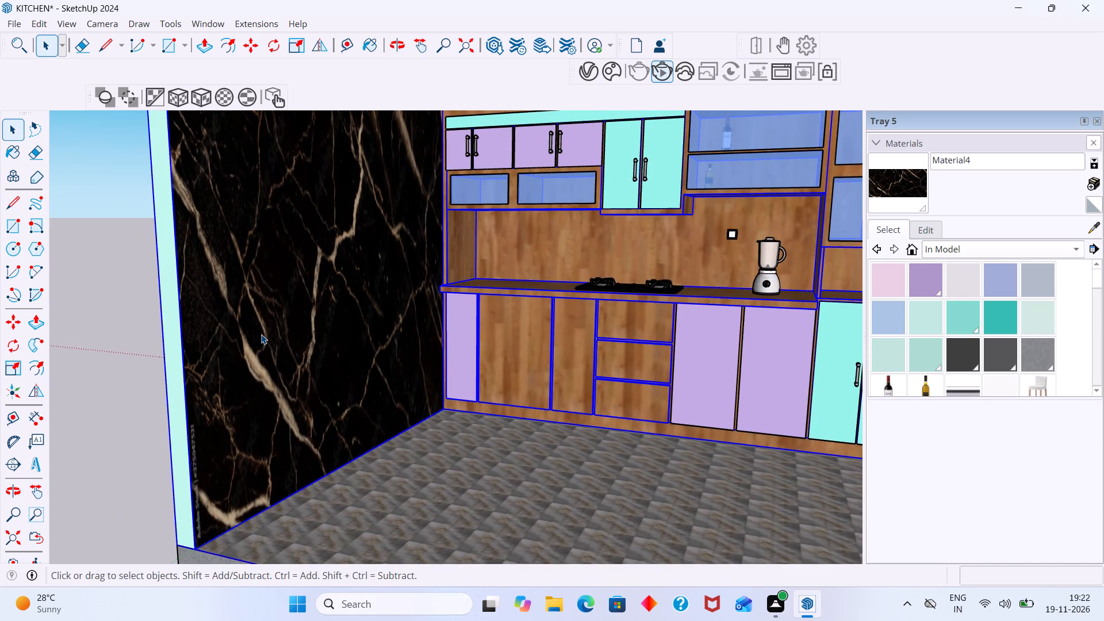
pyautogui.doubleClick(262, 334)
pyautogui.click(267, 357)
pyautogui.press('Delete')
pyautogui.scroll(-2, 271, 350)
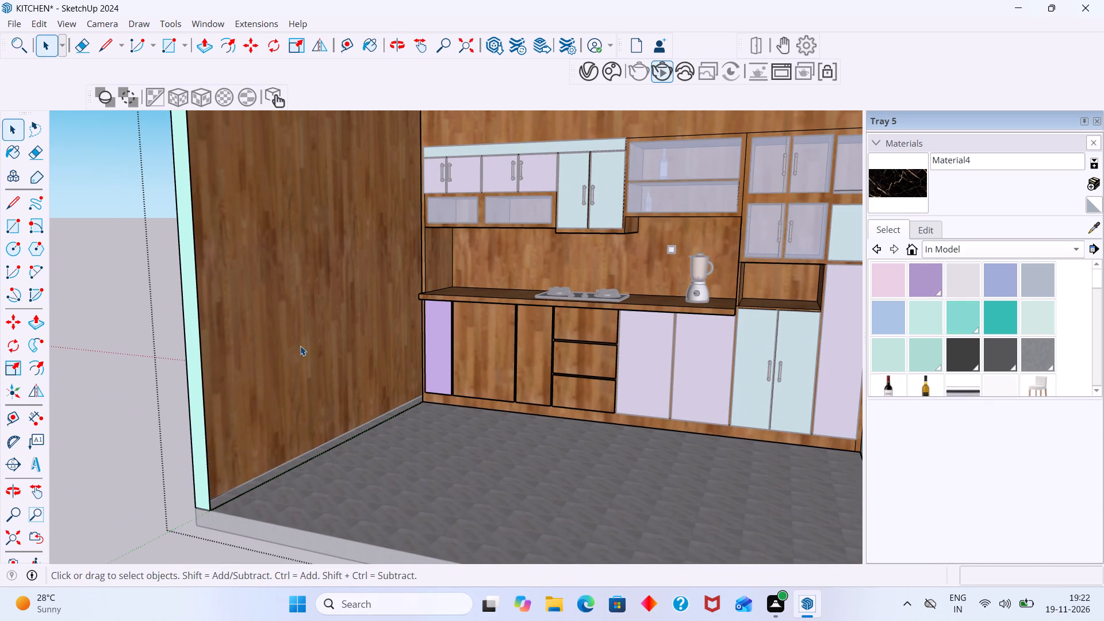
# Select the wood-textured inner face of the side wall and look through the scene's materials in V-Ray Asset Editor.
pyautogui.click(292, 352)
pyautogui.scroll(-5, 302, 350)
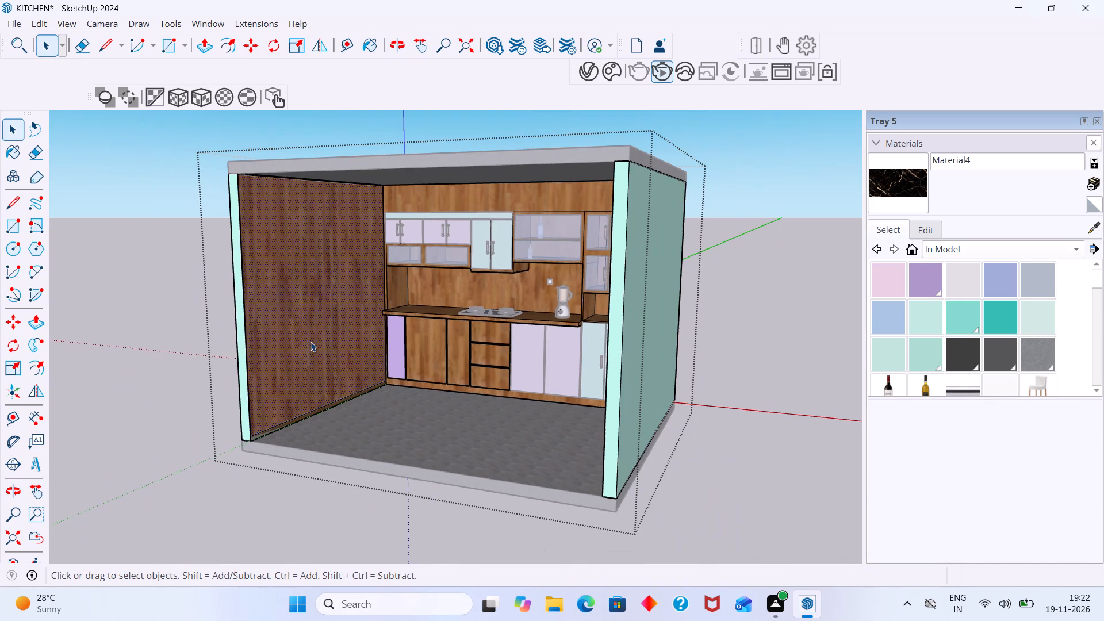
pyautogui.click(591, 70)
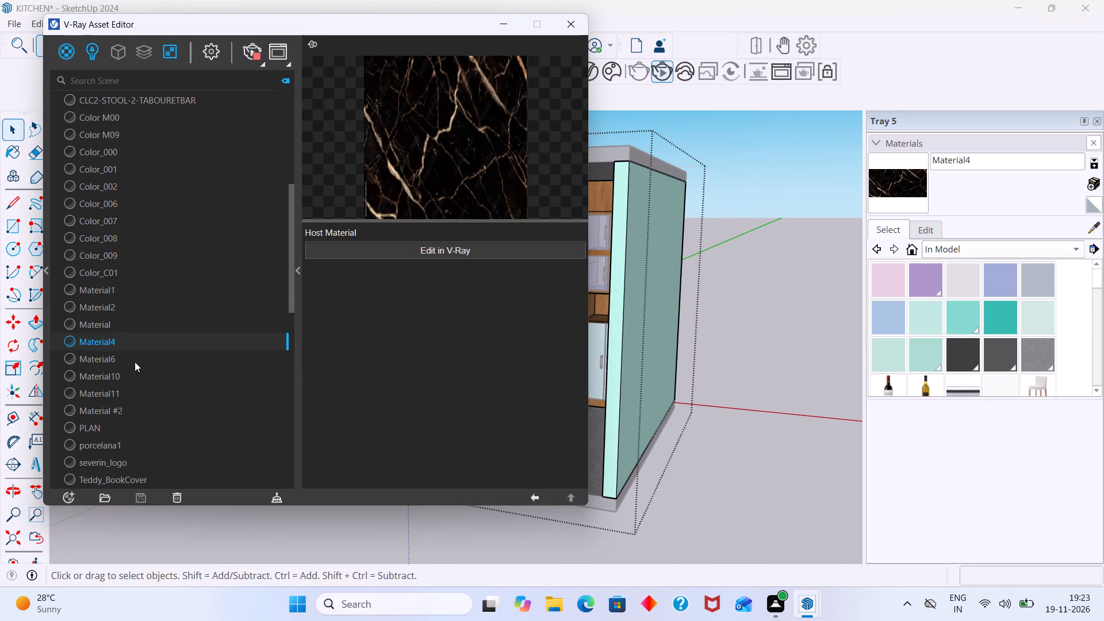
pyautogui.scroll(-12, 131, 404)
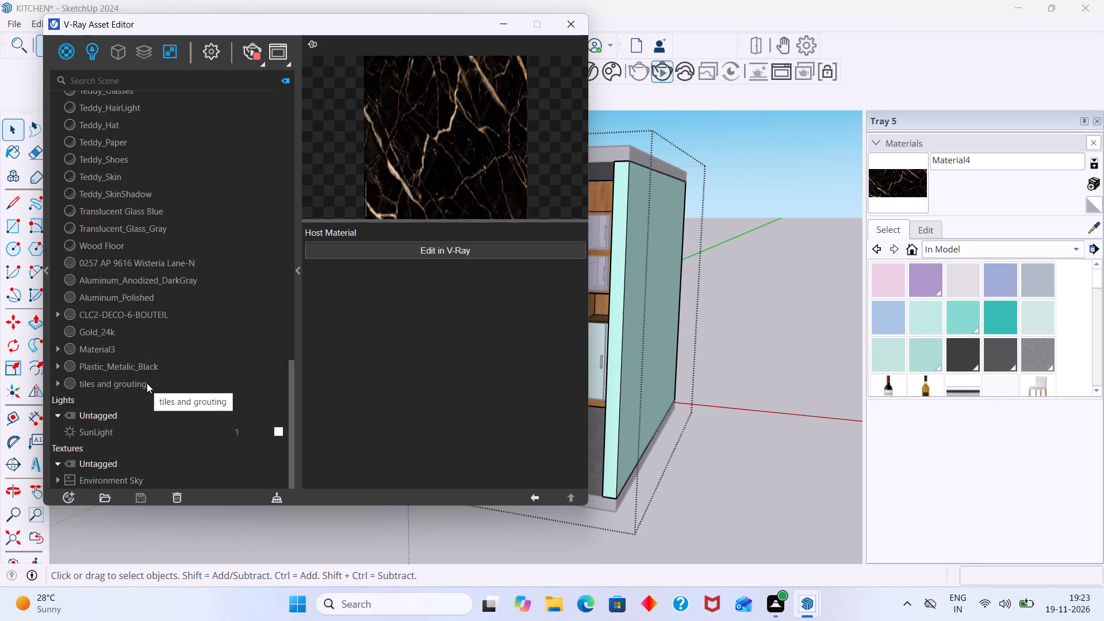
pyautogui.scroll(1, 138, 336)
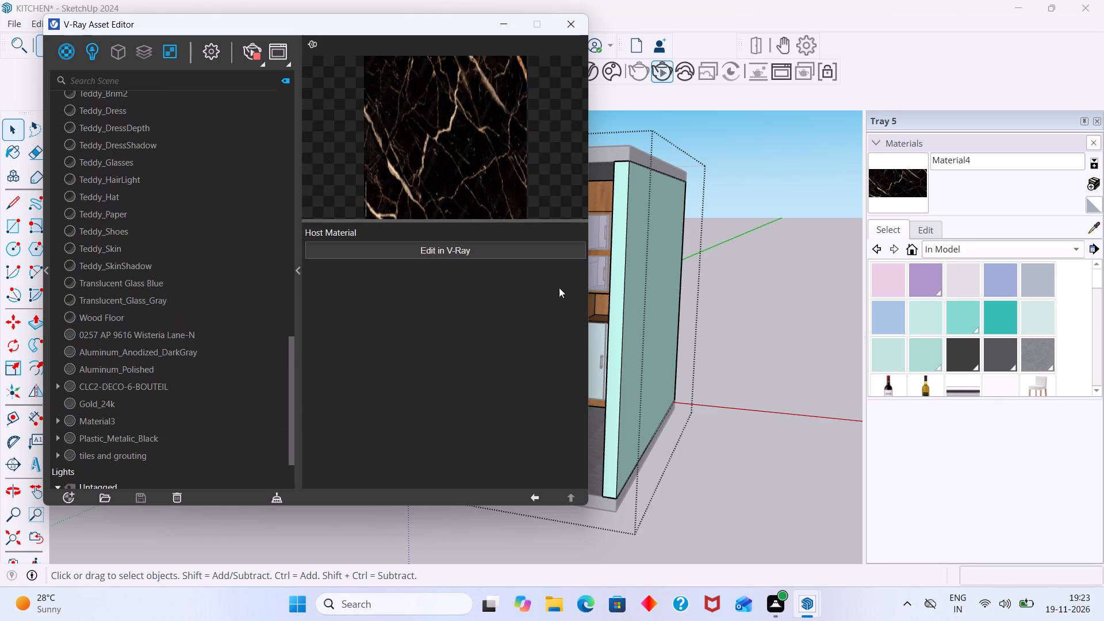
# Sample 0579 AP 7530 MINT COCKTAIL from the side wall's end face and paint the wood-textured inner face with it.
pyautogui.click(1094, 225)
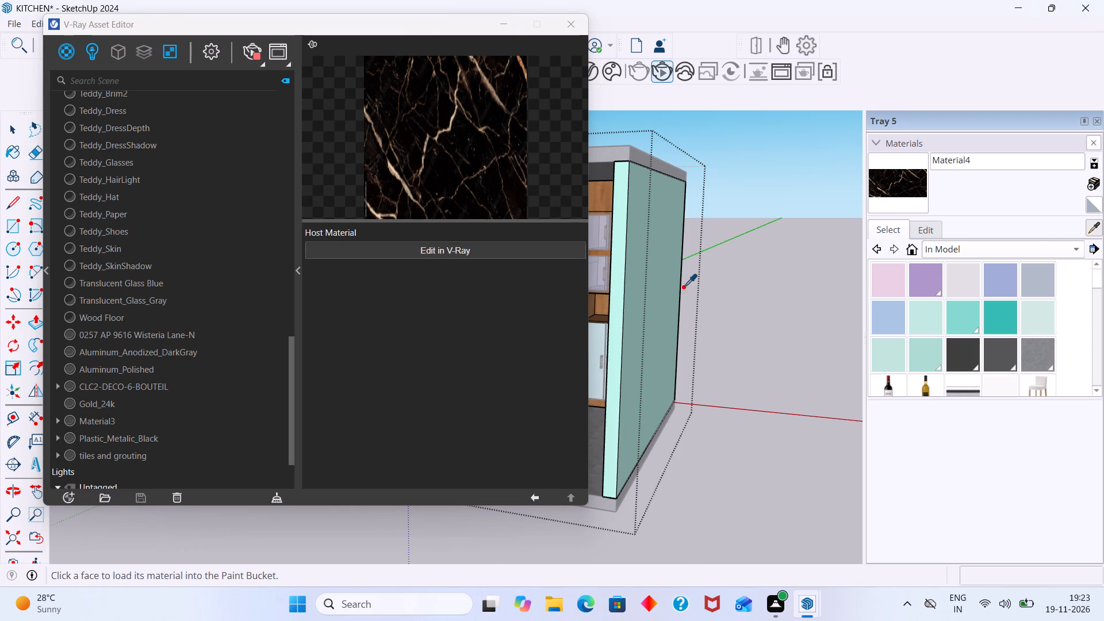
pyautogui.keyDown('shift'); pyautogui.moveTo(683, 287); pyautogui.dragTo(800, 335, button='middle'); pyautogui.keyUp('shift')
pyautogui.scroll(-9, 774, 327)
pyautogui.keyDown('shift'); pyautogui.moveTo(719, 353); pyautogui.dragTo(762, 355, button='middle'); pyautogui.keyUp('shift')
pyautogui.scroll(6, 723, 358)
pyautogui.moveTo(646, 356); pyautogui.dragTo(716, 363, button='middle')
pyautogui.scroll(7, 672, 351)
pyautogui.click(652, 336)
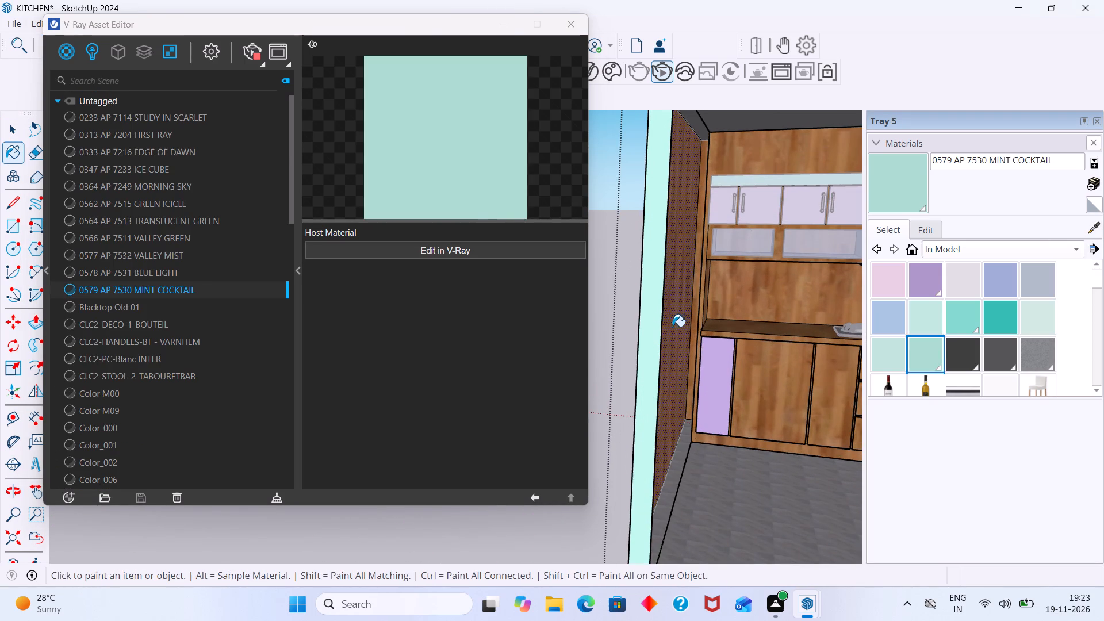
pyautogui.click(672, 327)
pyautogui.scroll(-5, 670, 321)
pyautogui.moveTo(662, 362); pyautogui.dragTo(651, 332, button='middle')
pyautogui.scroll(1, 670, 363)
pyautogui.moveTo(665, 369); pyautogui.dragTo(644, 366, button='middle')
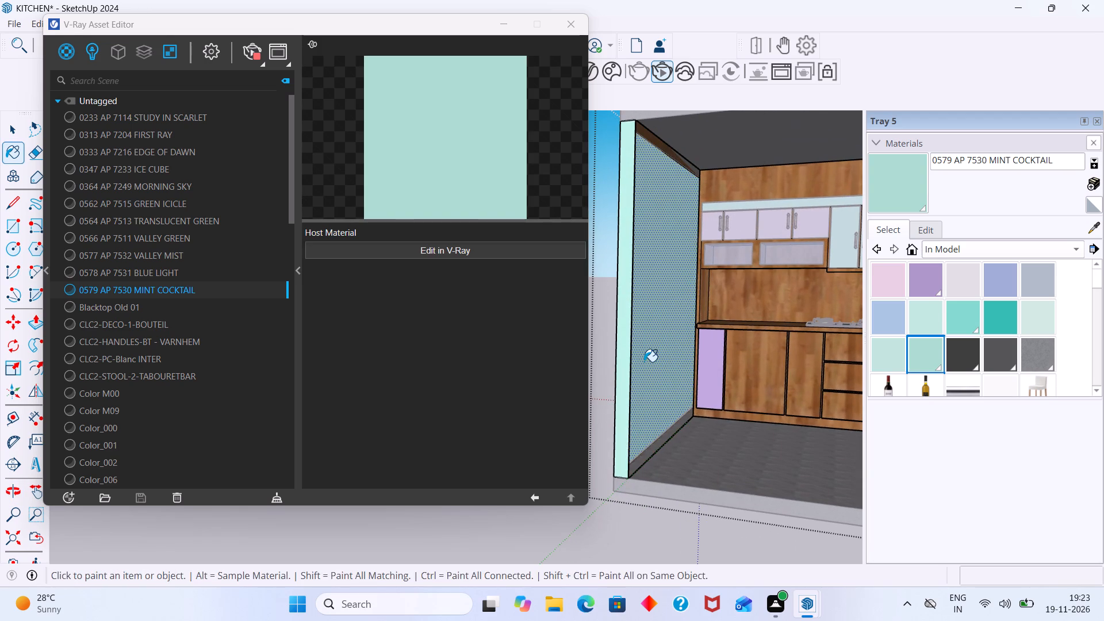
# Undo the mint painting and the deletion of the black marble face on the side wall's inner side.
pyautogui.hotkey('ctrl', 'z')
pyautogui.press('space')
pyautogui.scroll(2, 652, 402)
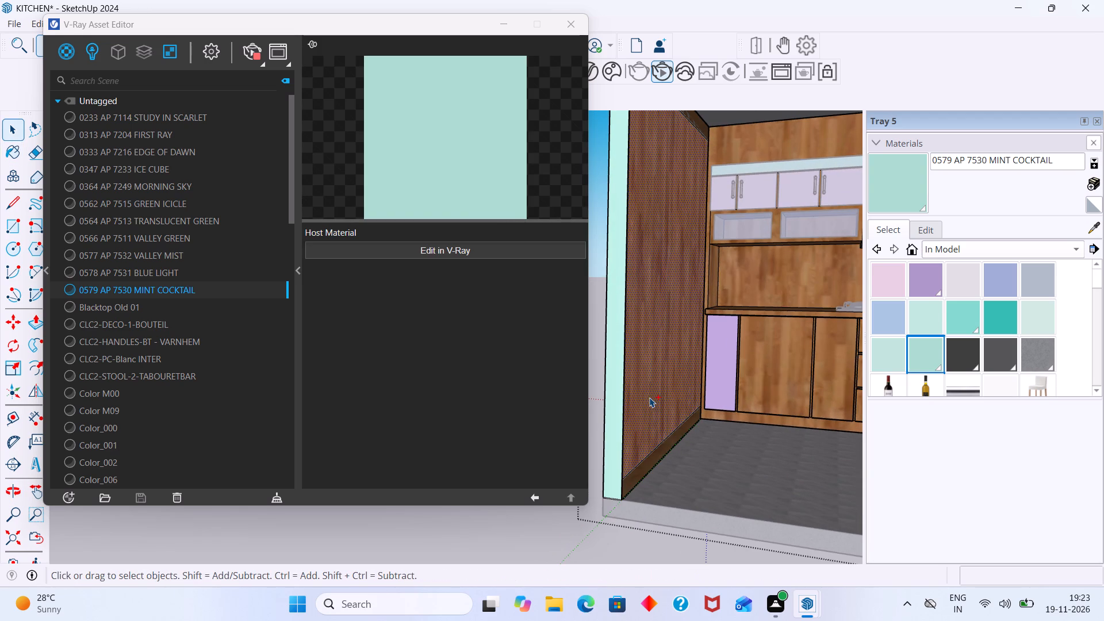
pyautogui.hotkey('ctrl', 'z')
pyautogui.scroll(-5, 645, 397)
pyautogui.scroll(9, 642, 401)
# Paint the side wall's black marble inner face with 0579 AP 7530 MINT COCKTAIL and leave the wall group.
pyautogui.click(642, 396)
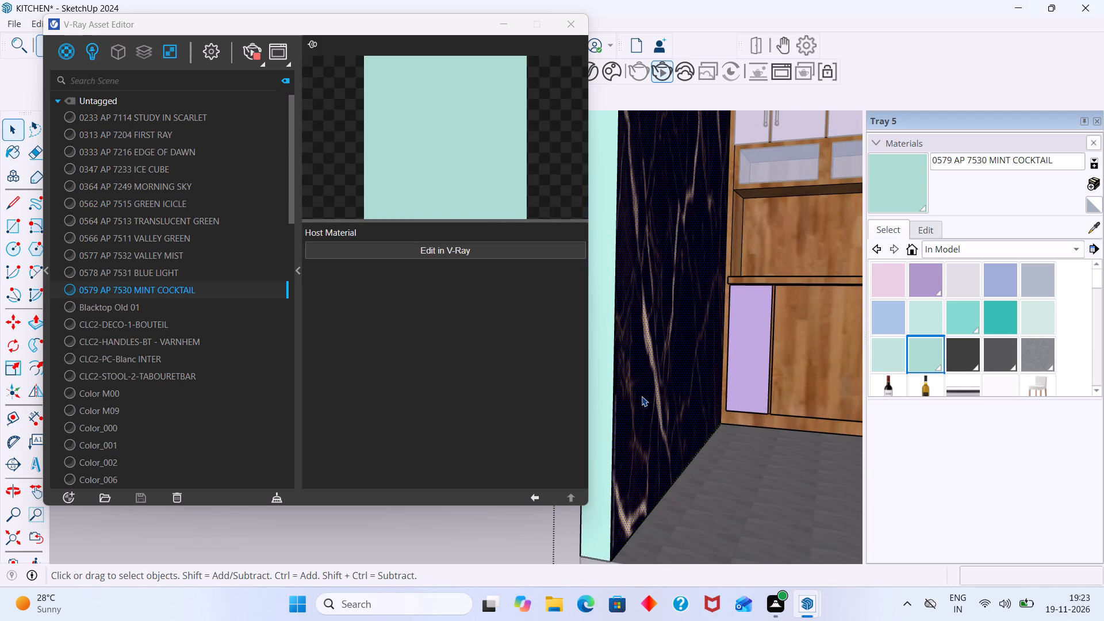
pyautogui.click(901, 174)
pyautogui.click(650, 305)
pyautogui.scroll(-7, 647, 304)
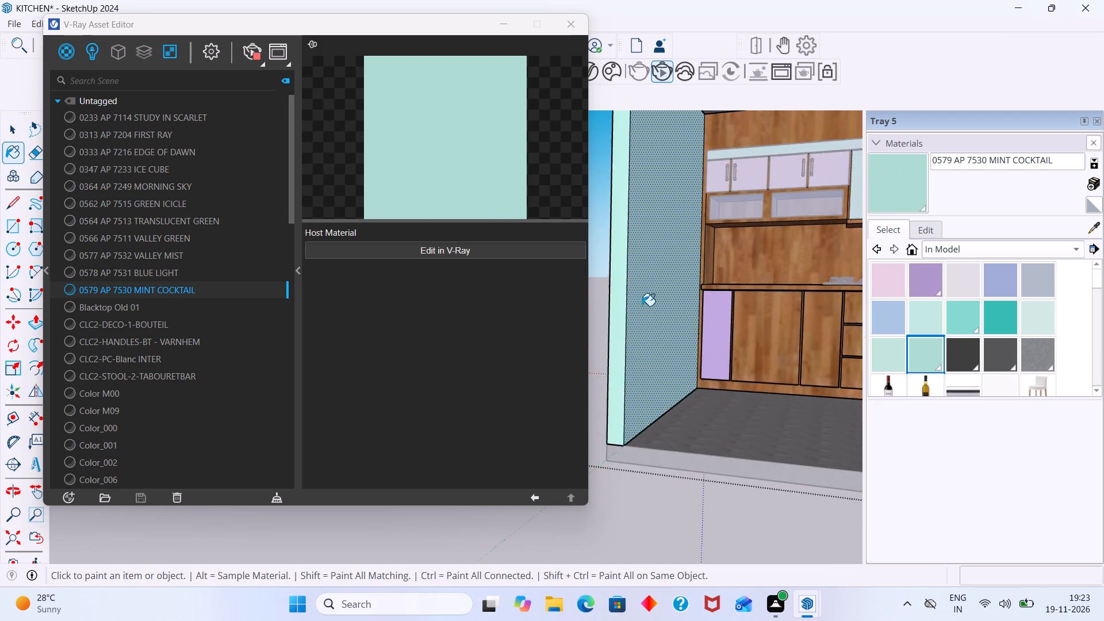
pyautogui.scroll(-11, 642, 306)
pyautogui.press('space')
pyautogui.click(637, 408)
# Close V-Ray Asset Editor and examine the mint side walls against the cabinets and floor from several angles.
pyautogui.scroll(-4, 619, 386)
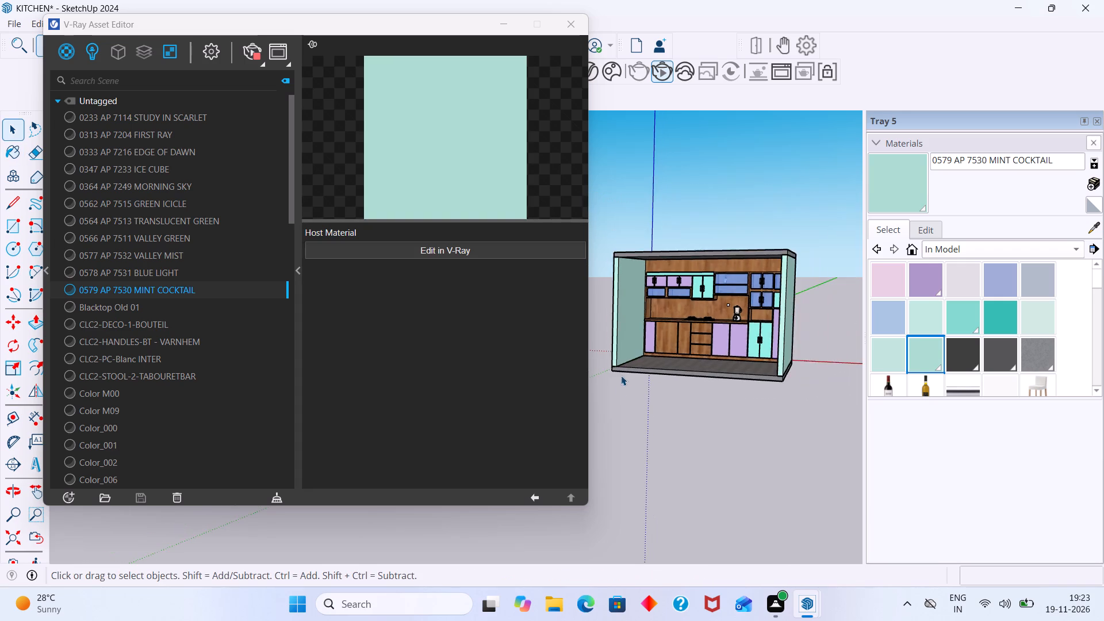
pyautogui.moveTo(683, 364); pyautogui.dragTo(756, 397, button='middle')
pyautogui.keyDown('shift'); pyautogui.moveTo(742, 379); pyautogui.dragTo(684, 358, button='middle'); pyautogui.keyUp('shift')
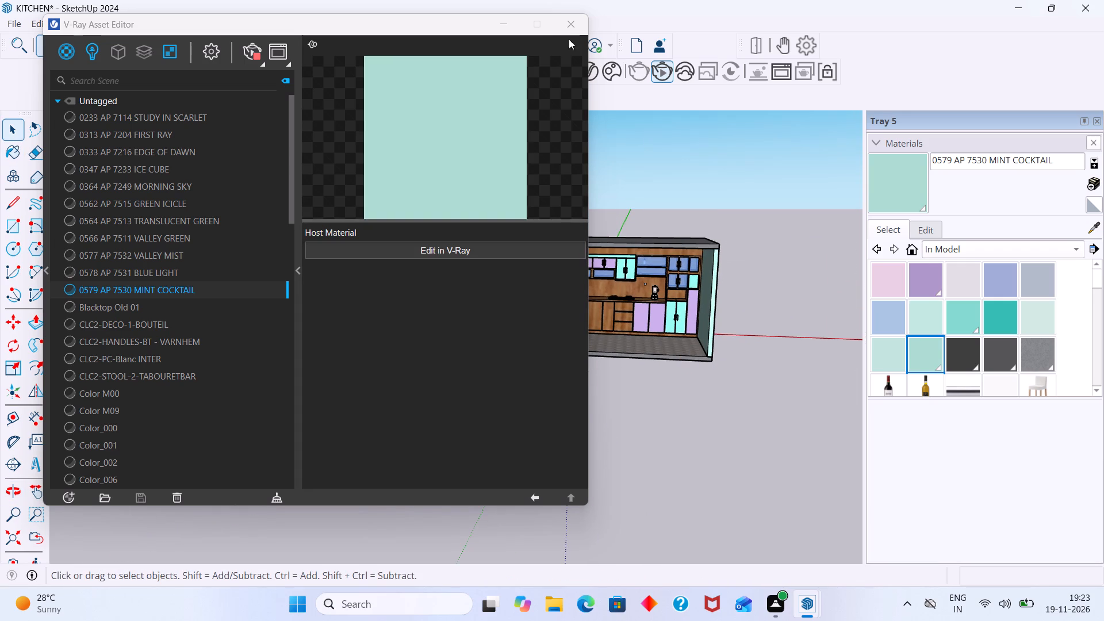
pyautogui.click(572, 28)
pyautogui.moveTo(643, 273); pyautogui.dragTo(739, 279, button='middle')
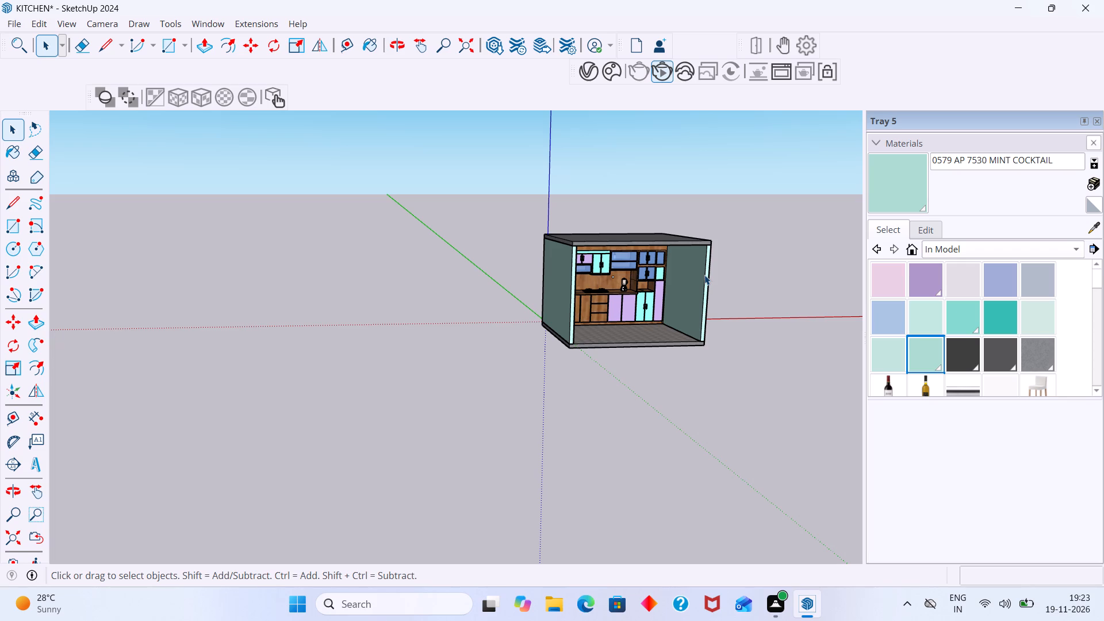
pyautogui.scroll(6, 554, 280)
pyautogui.moveTo(554, 269); pyautogui.dragTo(609, 296, button='middle')
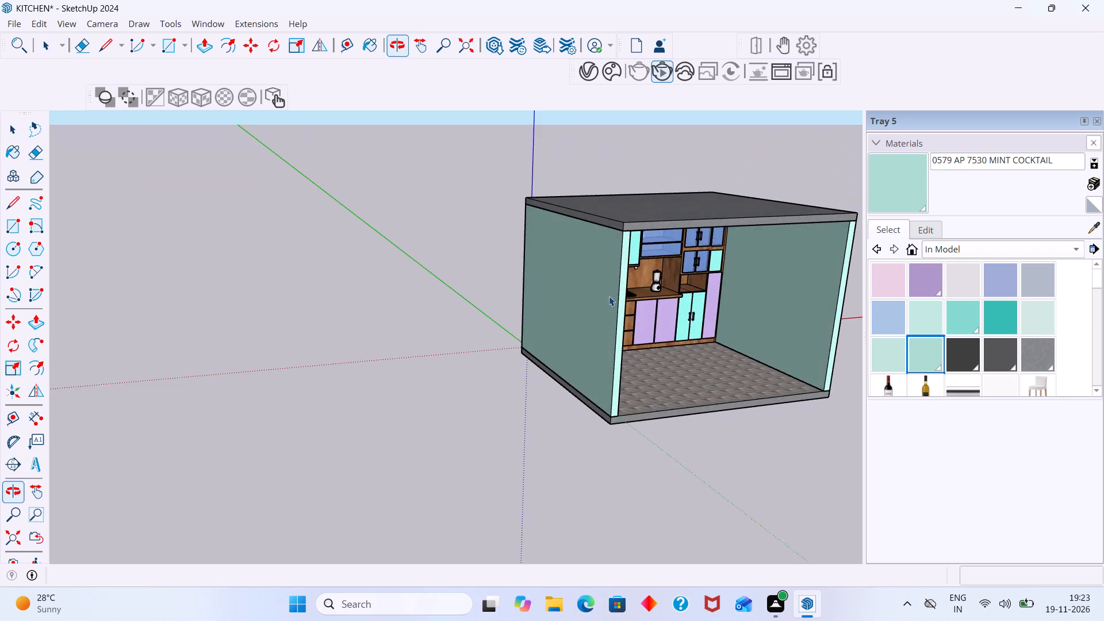
pyautogui.scroll(-1, 608, 296)
pyautogui.keyDown('shift'); pyautogui.moveTo(627, 305); pyautogui.dragTo(508, 308, button='middle'); pyautogui.keyUp('shift')
pyautogui.scroll(4, 515, 294)
pyautogui.moveTo(547, 264); pyautogui.dragTo(473, 263, button='middle')
pyautogui.scroll(1, 485, 266)
pyautogui.scroll(-4, 485, 266)
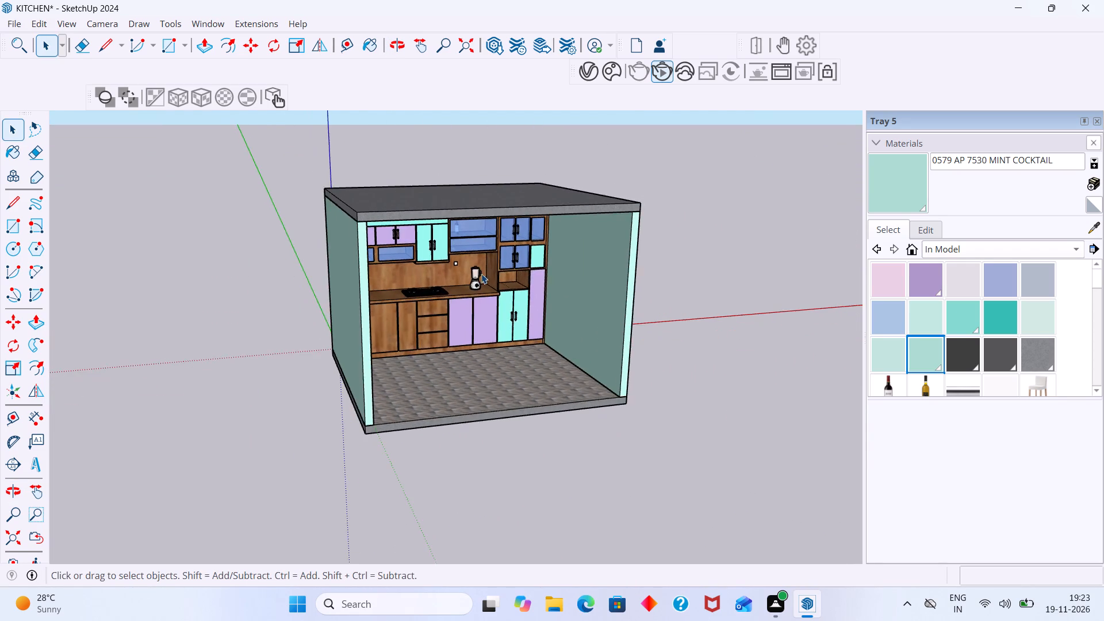
pyautogui.keyDown('shift'); pyautogui.moveTo(488, 283); pyautogui.dragTo(413, 292, button='middle'); pyautogui.keyUp('shift')
pyautogui.scroll(5, 395, 300)
pyautogui.moveTo(390, 316); pyautogui.dragTo(324, 323, button='middle')
# Open the base cabinet group, paint the three drawer fronts below the hob with 0564 AP 7513 TRANSLUCENT GREEN, and leave the group.
pyautogui.scroll(9, 325, 323)
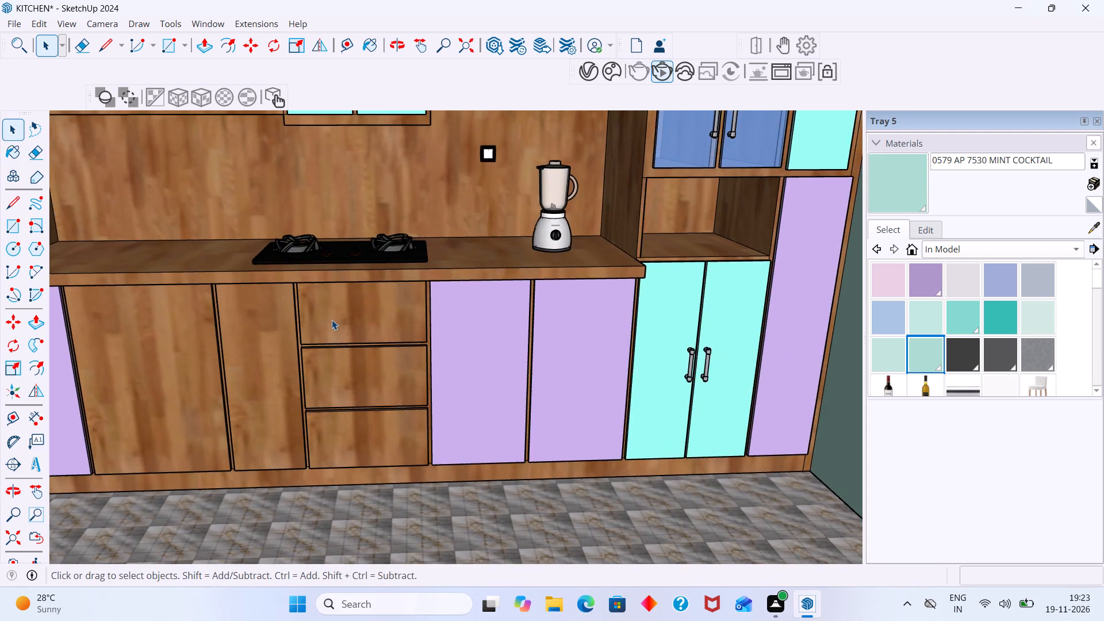
pyautogui.scroll(5, 332, 320)
pyautogui.scroll(-5, 332, 320)
pyautogui.tripleClick(336, 320)
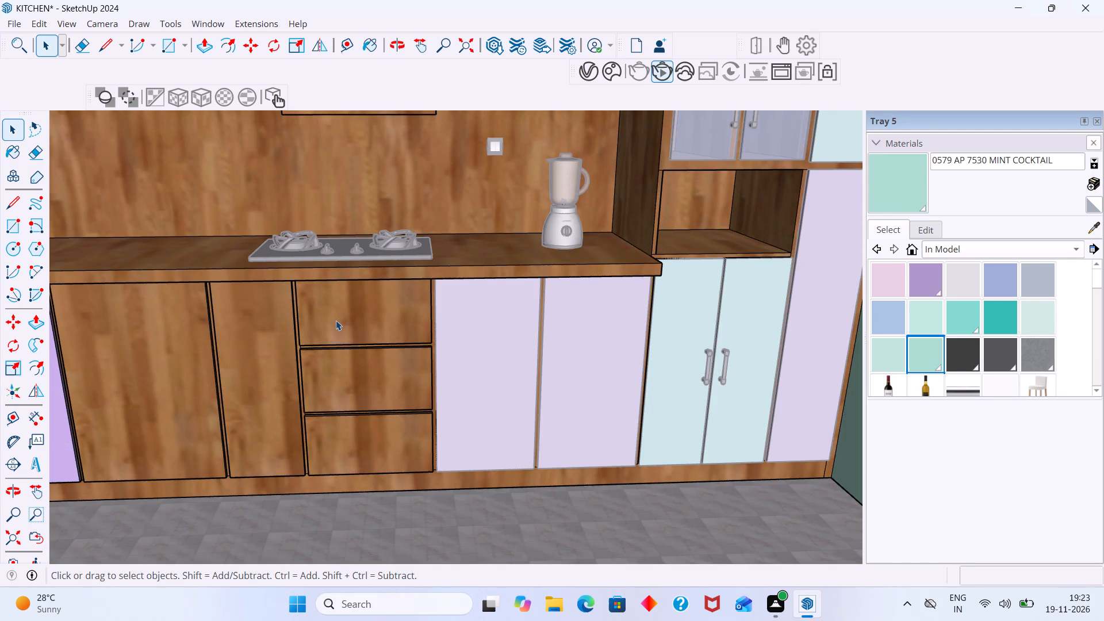
pyautogui.scroll(-2, 952, 300)
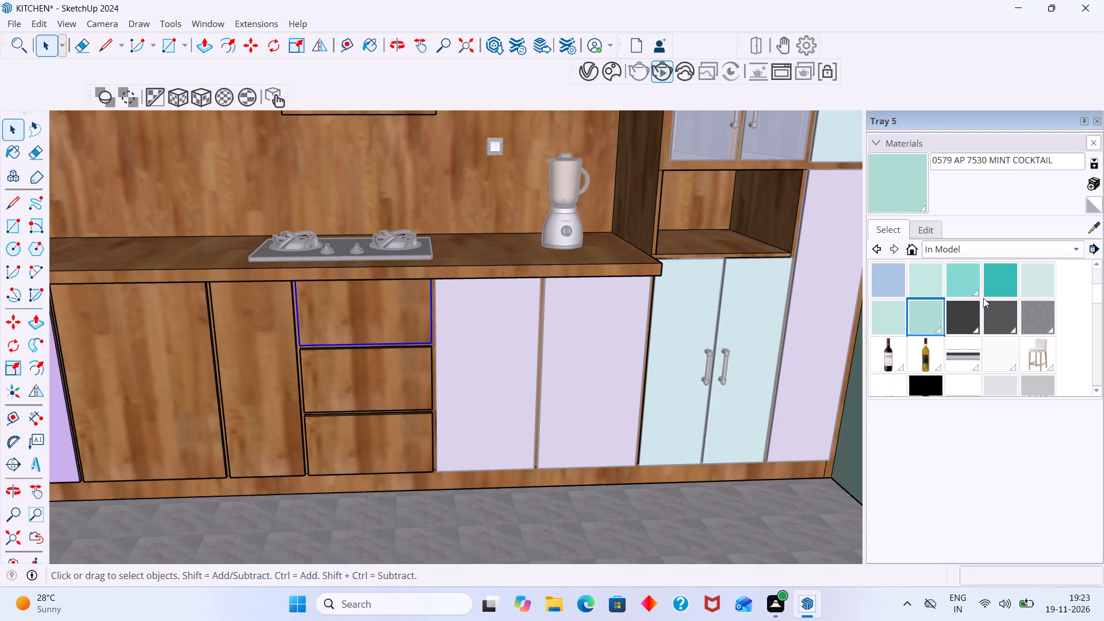
pyautogui.scroll(-2, 979, 292)
pyautogui.scroll(5, 975, 289)
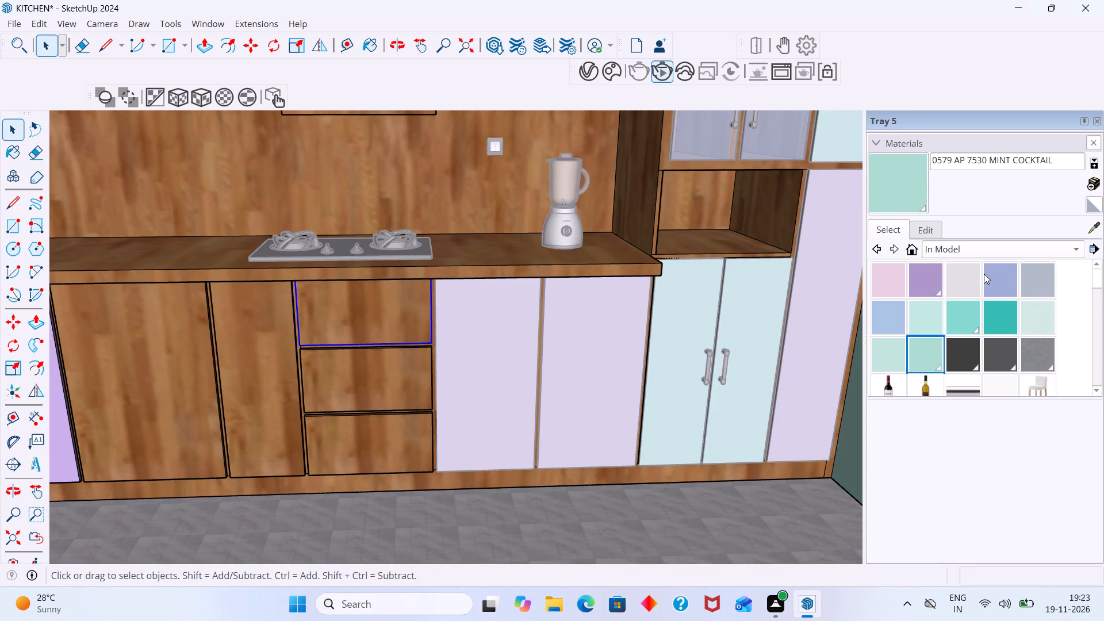
pyautogui.scroll(2, 984, 274)
pyautogui.click(891, 285)
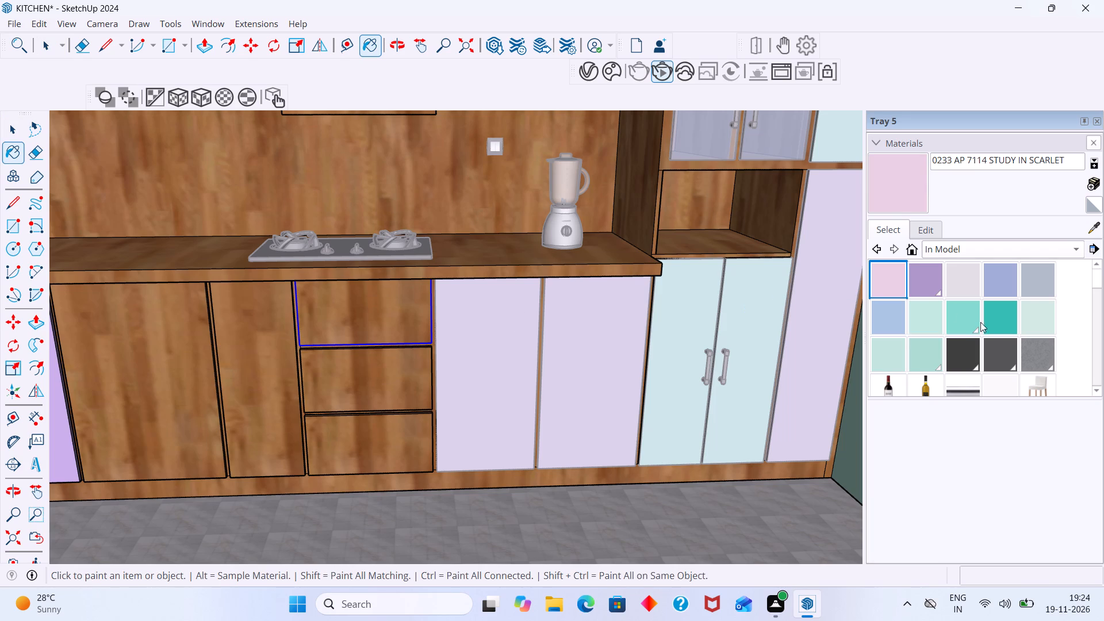
pyautogui.click(967, 319)
pyautogui.click(394, 312)
pyautogui.click(365, 373)
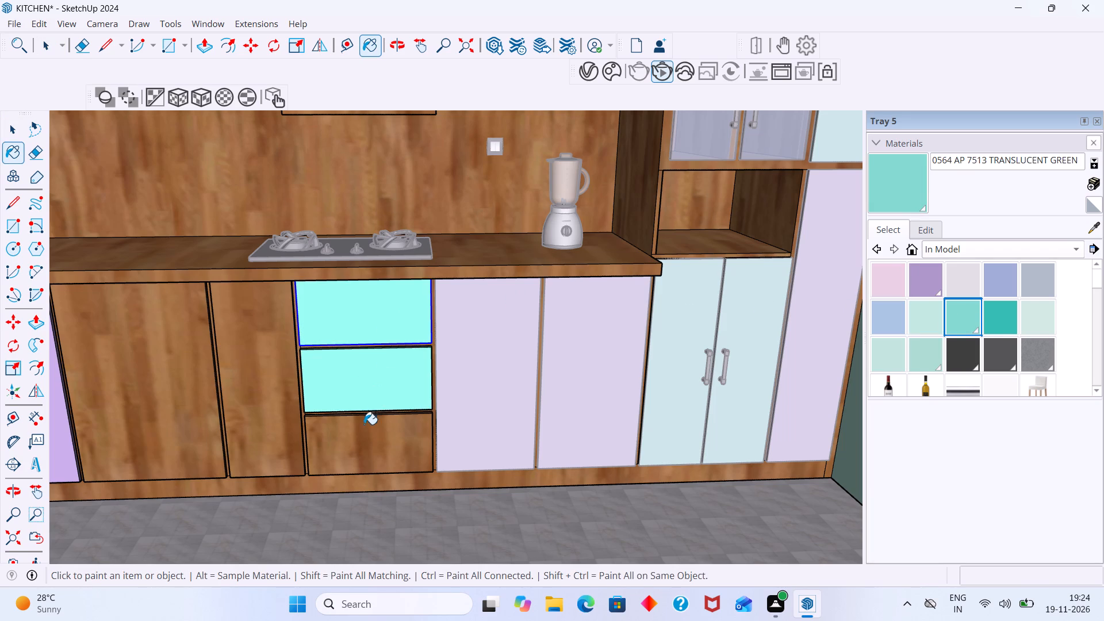
pyautogui.click(363, 427)
pyautogui.scroll(-9, 356, 384)
pyautogui.press('space')
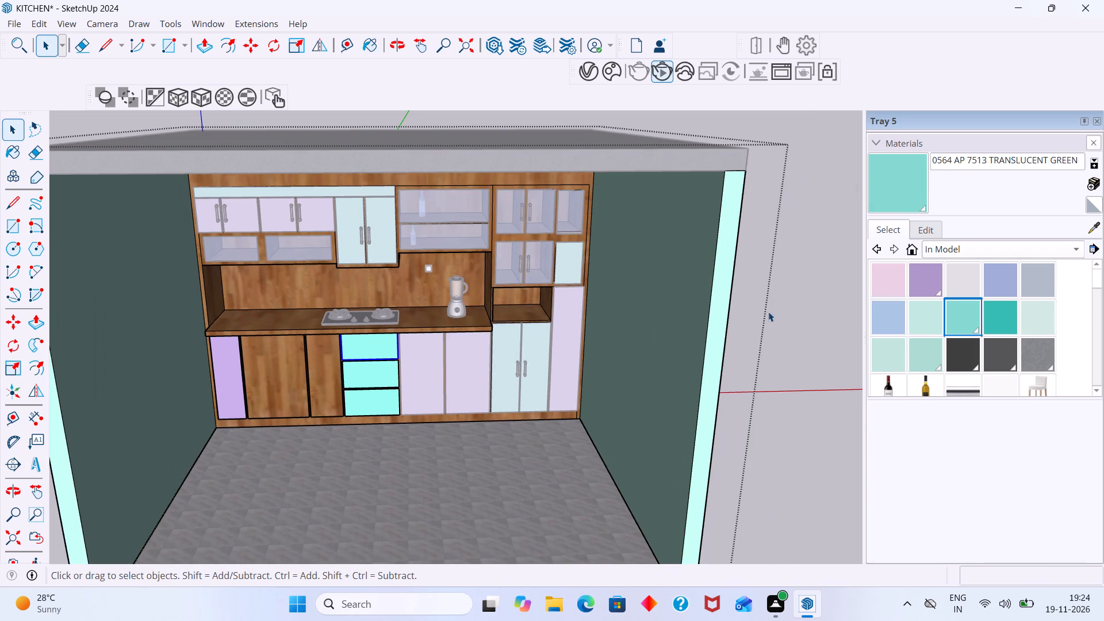
pyautogui.click(785, 308)
pyautogui.scroll(-4, 747, 302)
pyautogui.scroll(-3, 658, 308)
pyautogui.moveTo(612, 310); pyautogui.dragTo(678, 309, button='middle')
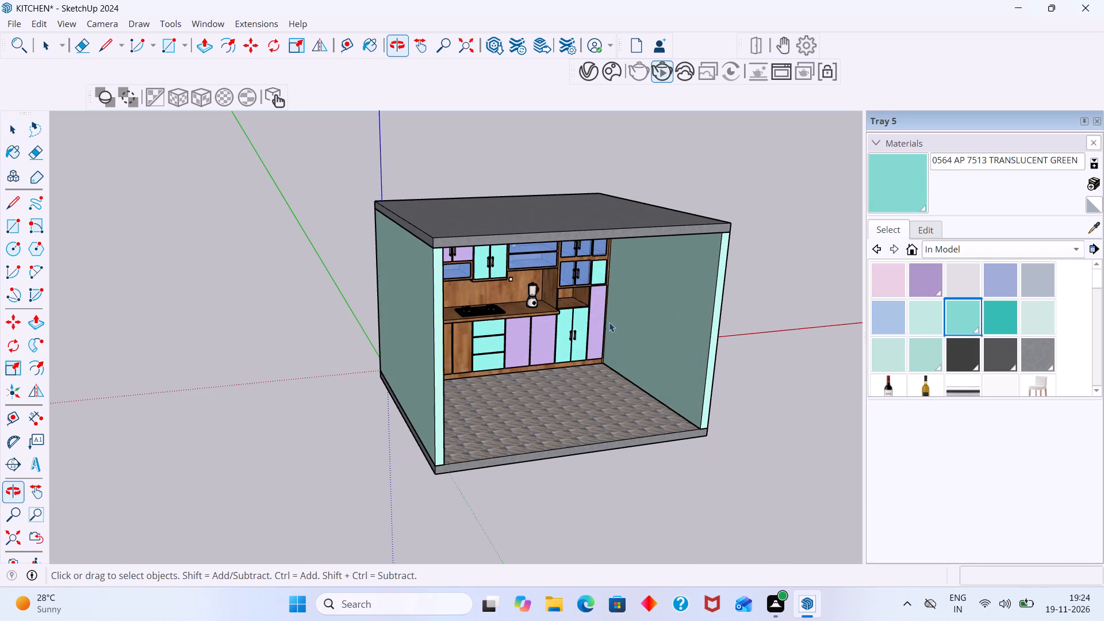
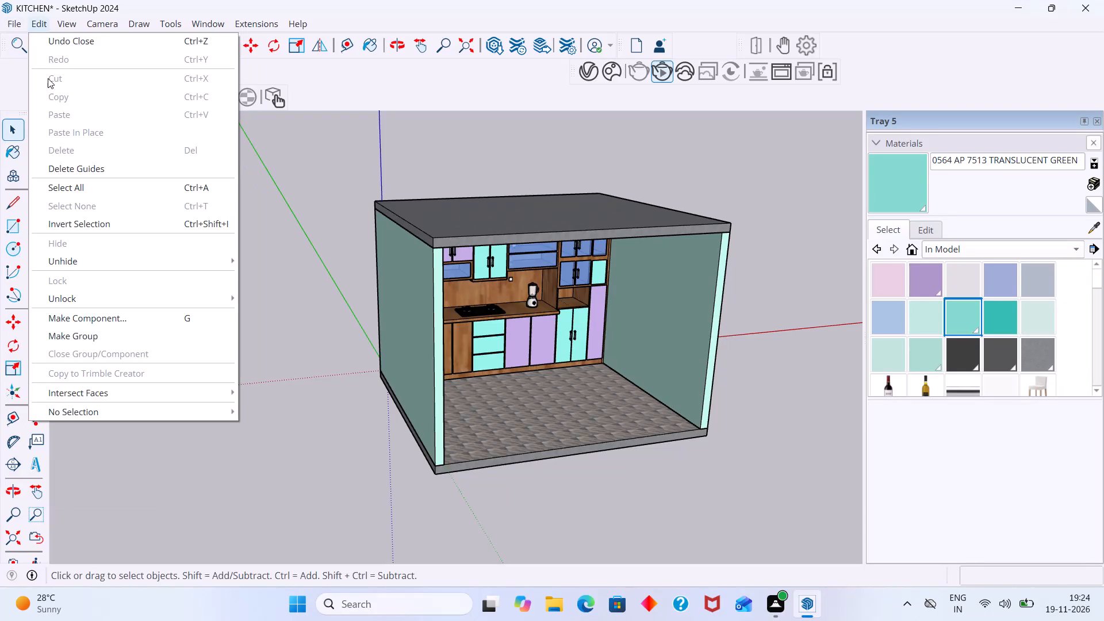
# Open the recent model wardrobe front elevation.skp without saving the changes to KITCHEN.
pyautogui.click(14, 21)
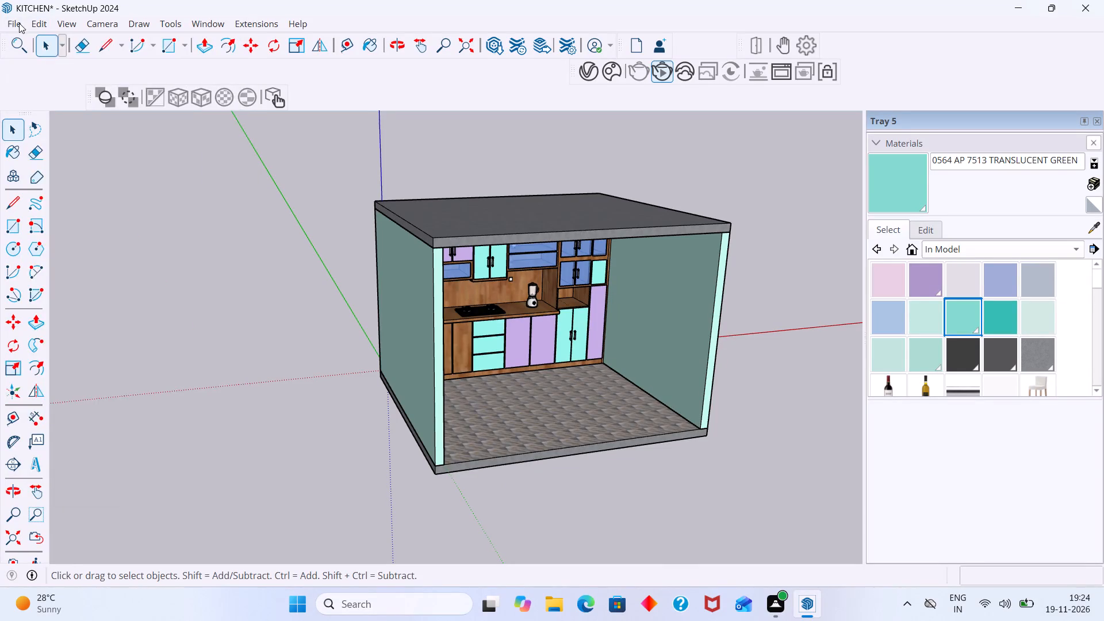
pyautogui.click(19, 23)
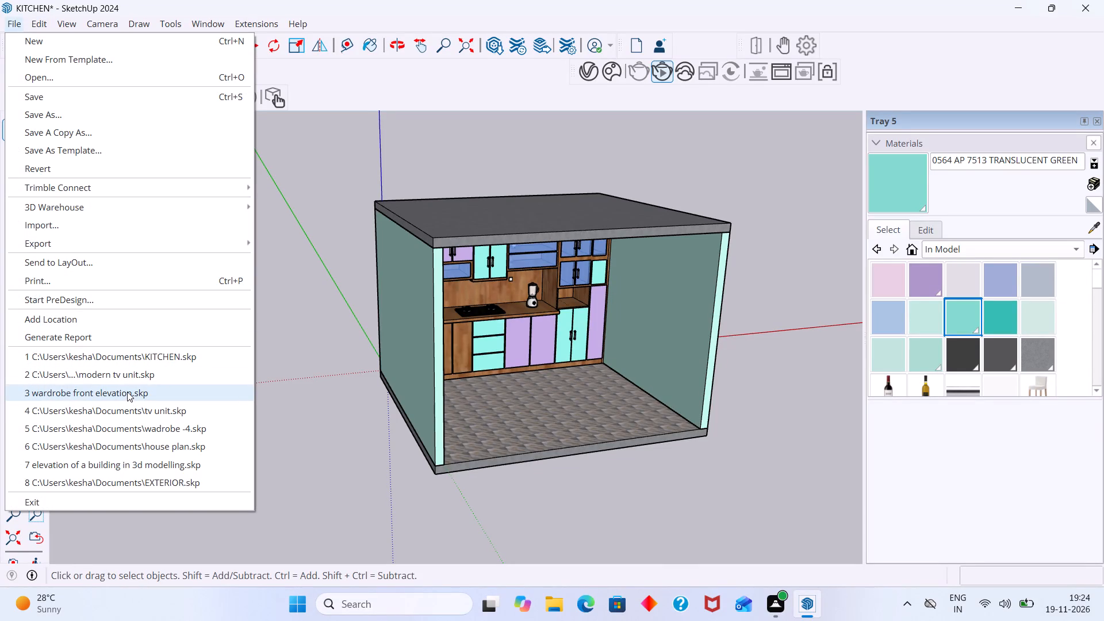
pyautogui.click(127, 392)
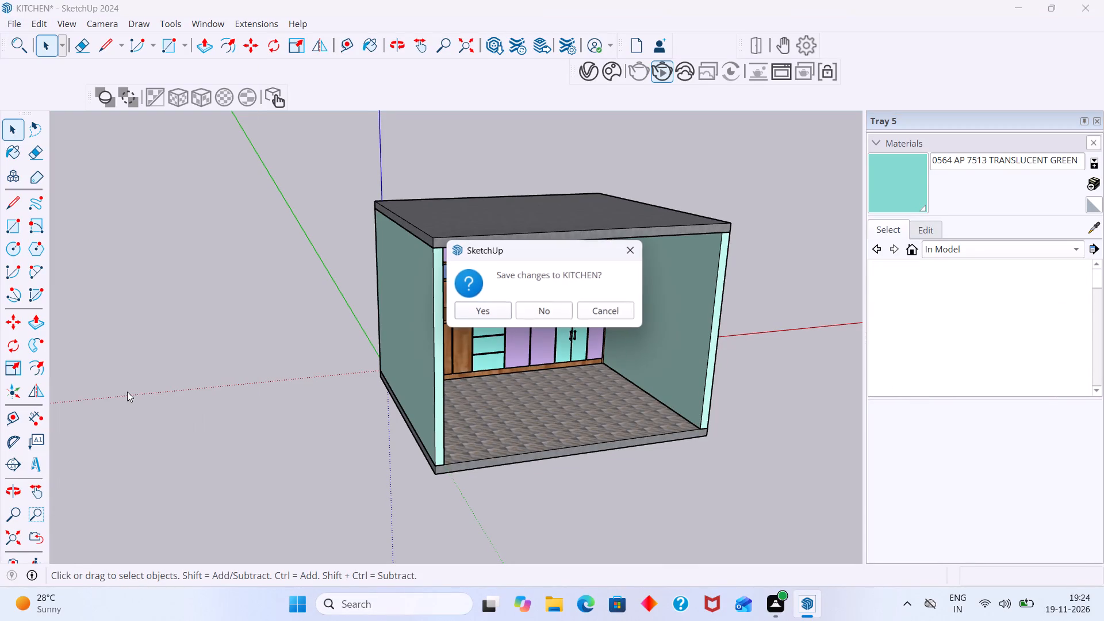
pyautogui.click(536, 309)
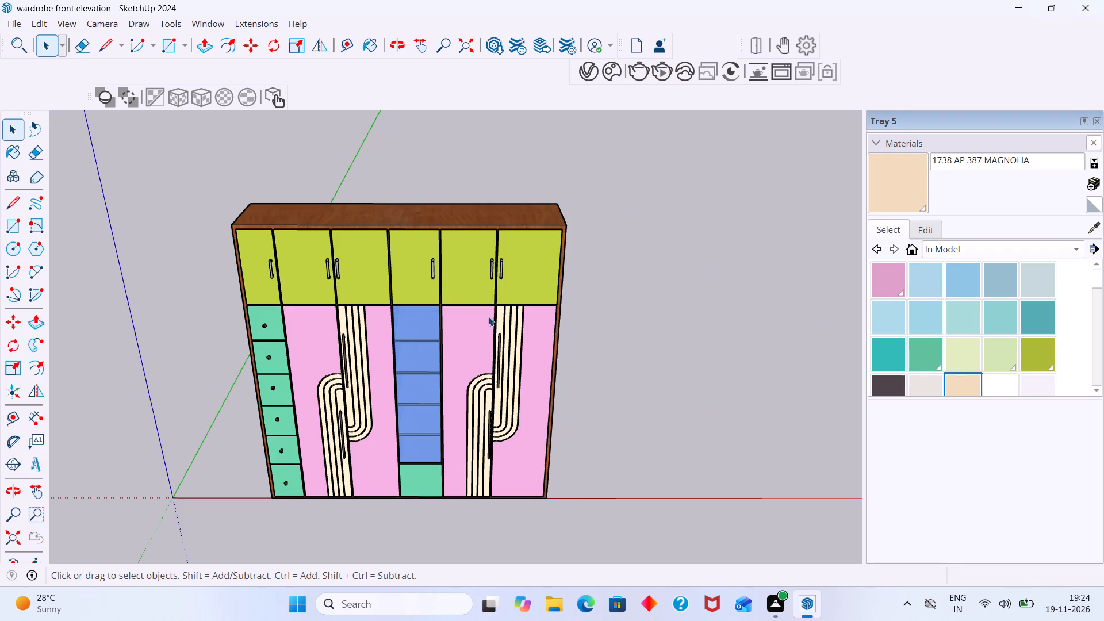
# Look through the recently opened SketchUp files for another model to open.
pyautogui.click(16, 25)
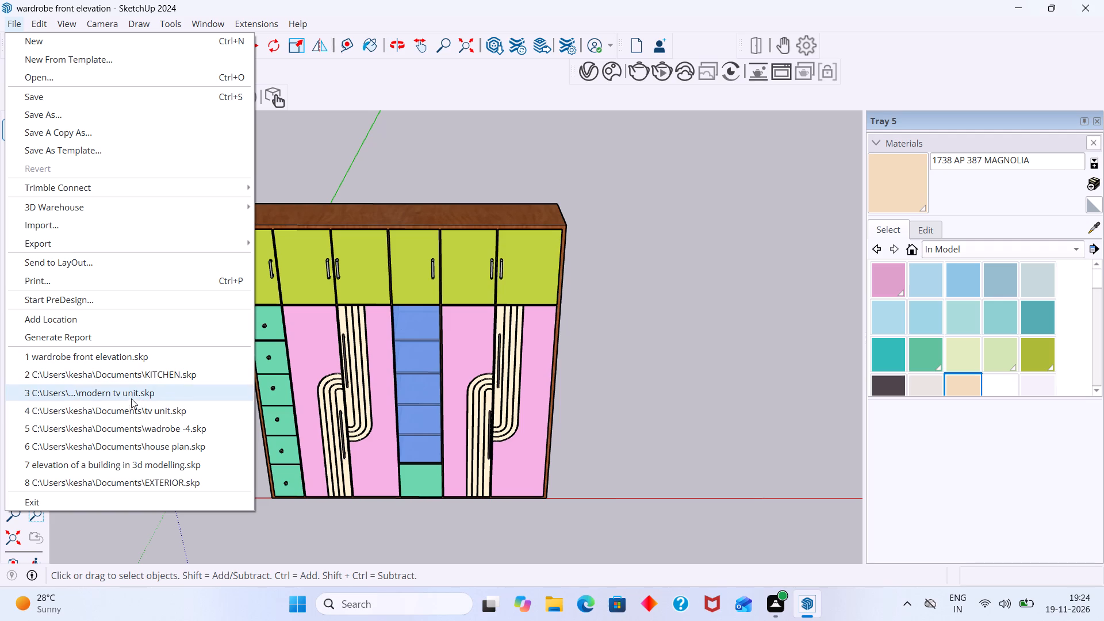
pyautogui.scroll(-1, 156, 449)
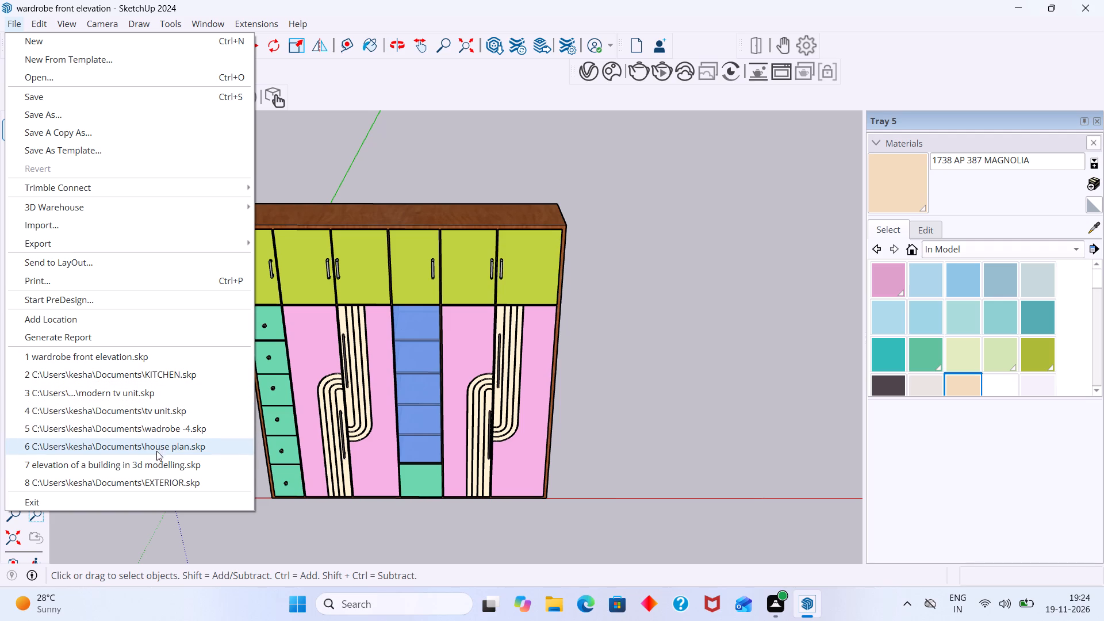
pyautogui.scroll(-7, 155, 461)
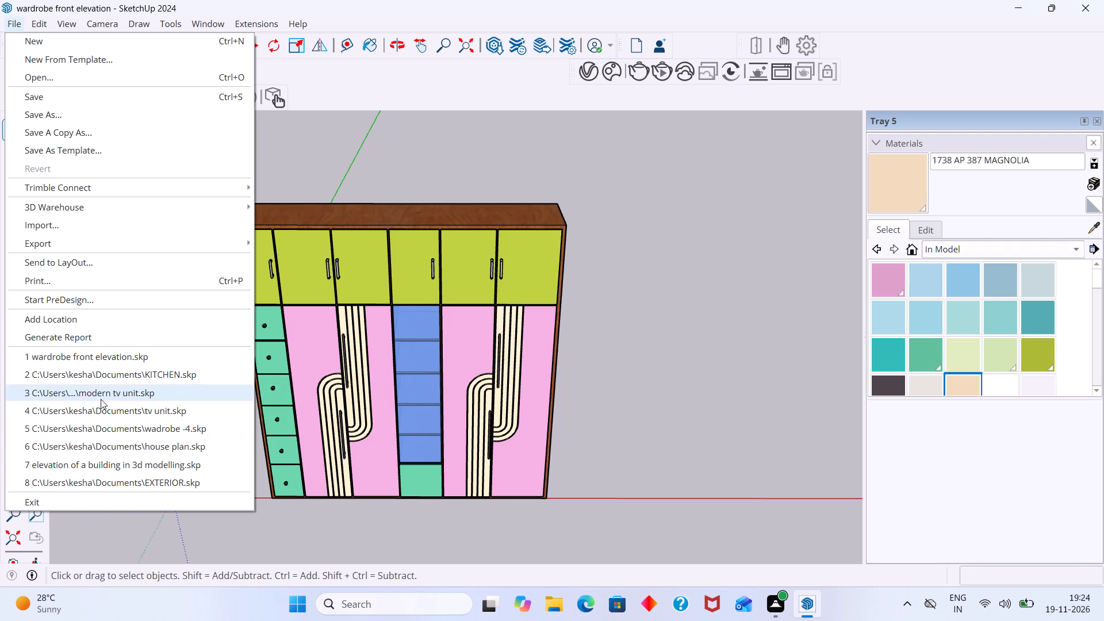
pyautogui.scroll(1, 113, 396)
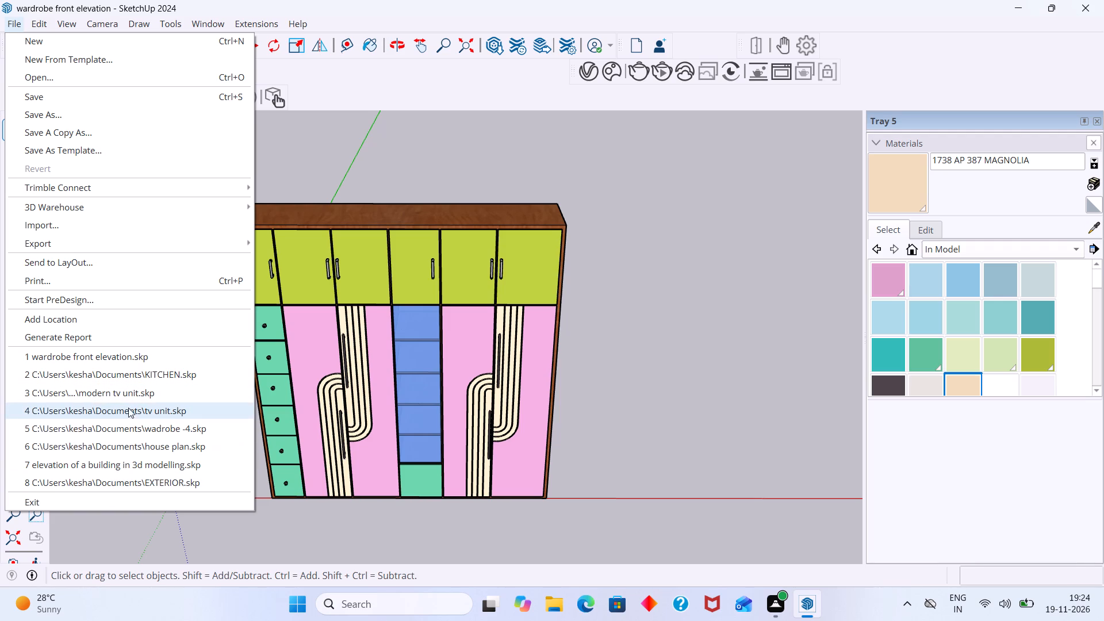
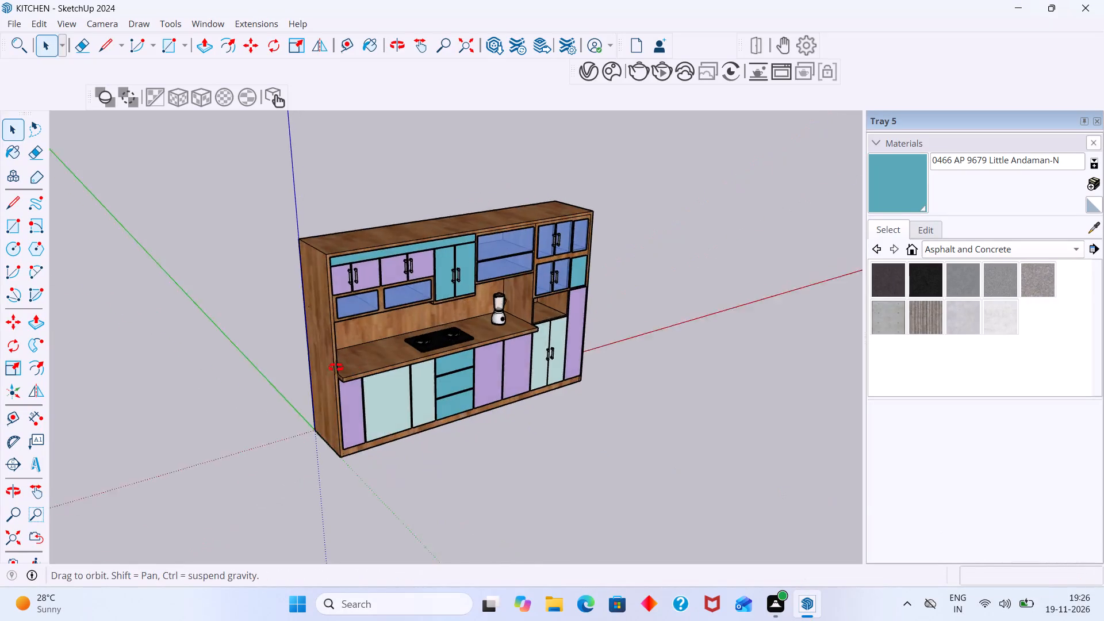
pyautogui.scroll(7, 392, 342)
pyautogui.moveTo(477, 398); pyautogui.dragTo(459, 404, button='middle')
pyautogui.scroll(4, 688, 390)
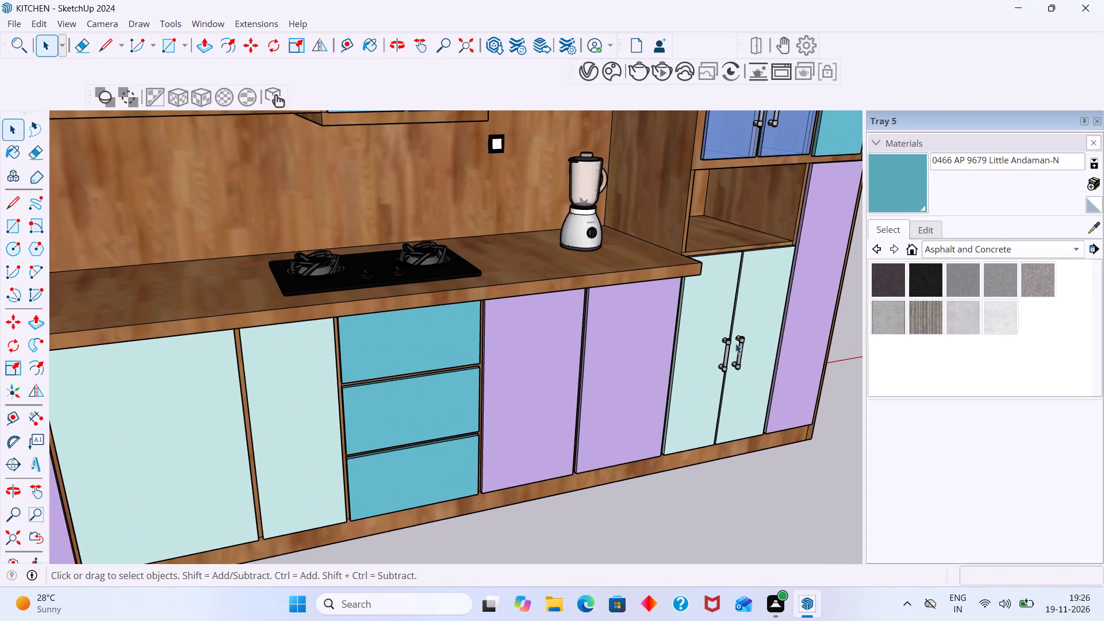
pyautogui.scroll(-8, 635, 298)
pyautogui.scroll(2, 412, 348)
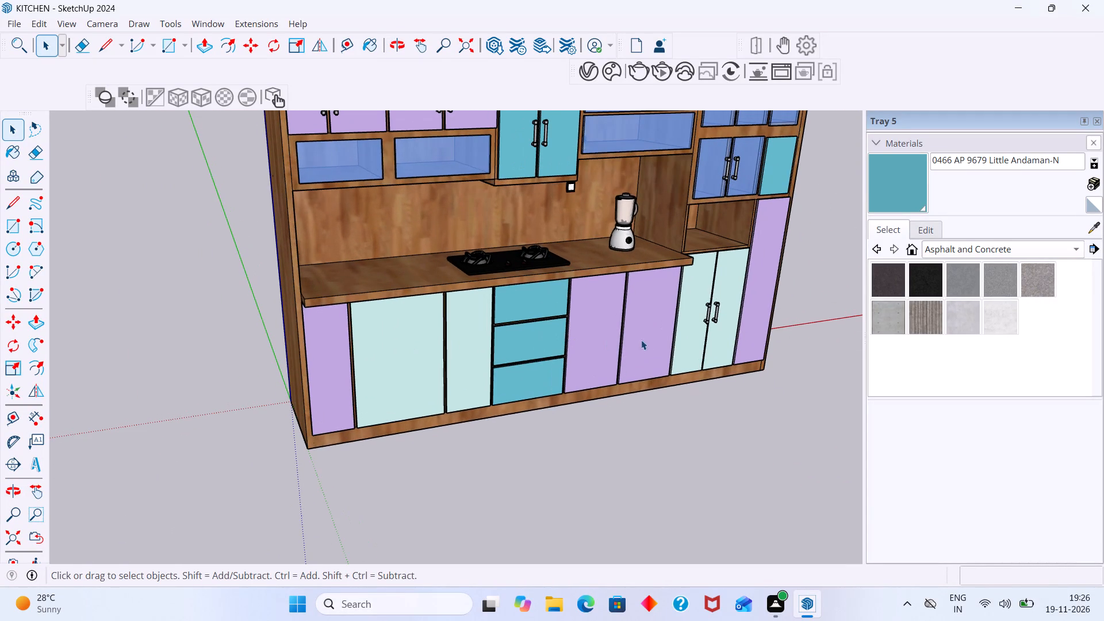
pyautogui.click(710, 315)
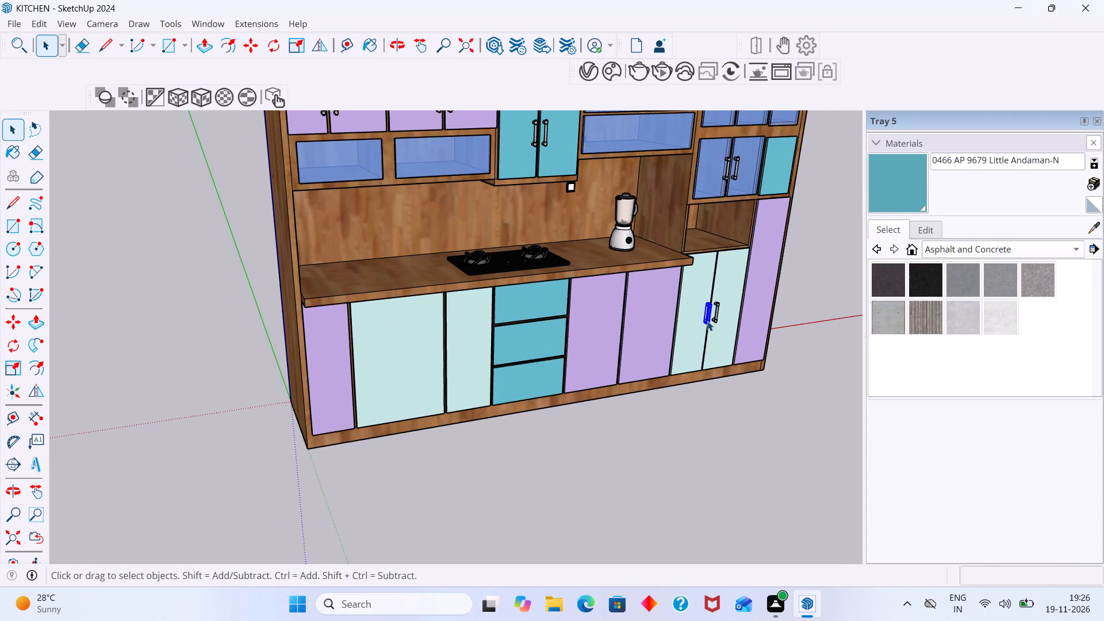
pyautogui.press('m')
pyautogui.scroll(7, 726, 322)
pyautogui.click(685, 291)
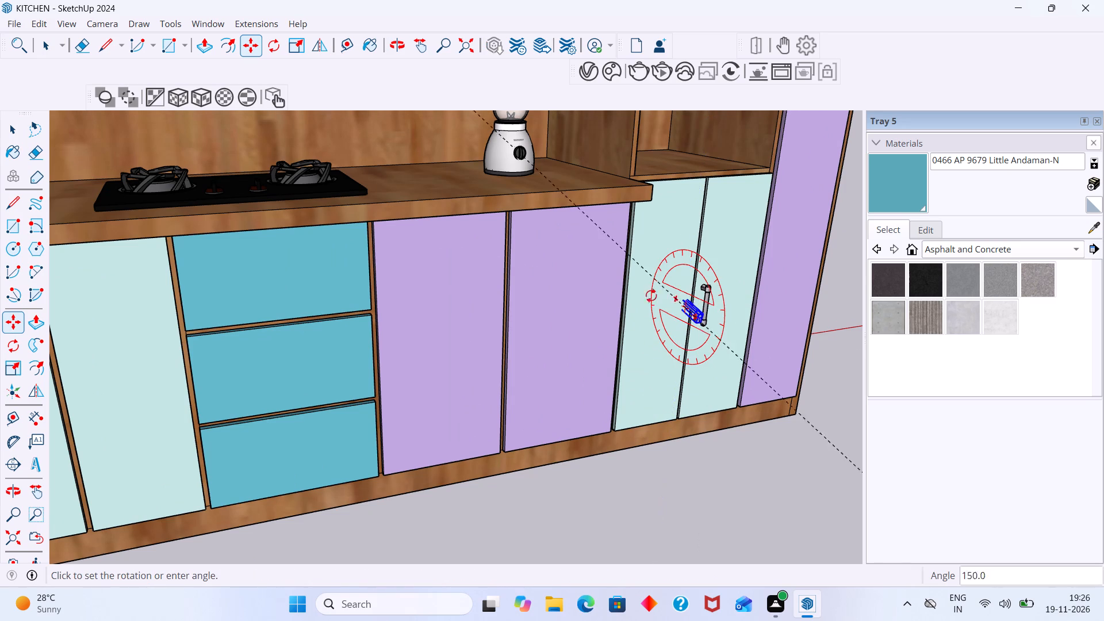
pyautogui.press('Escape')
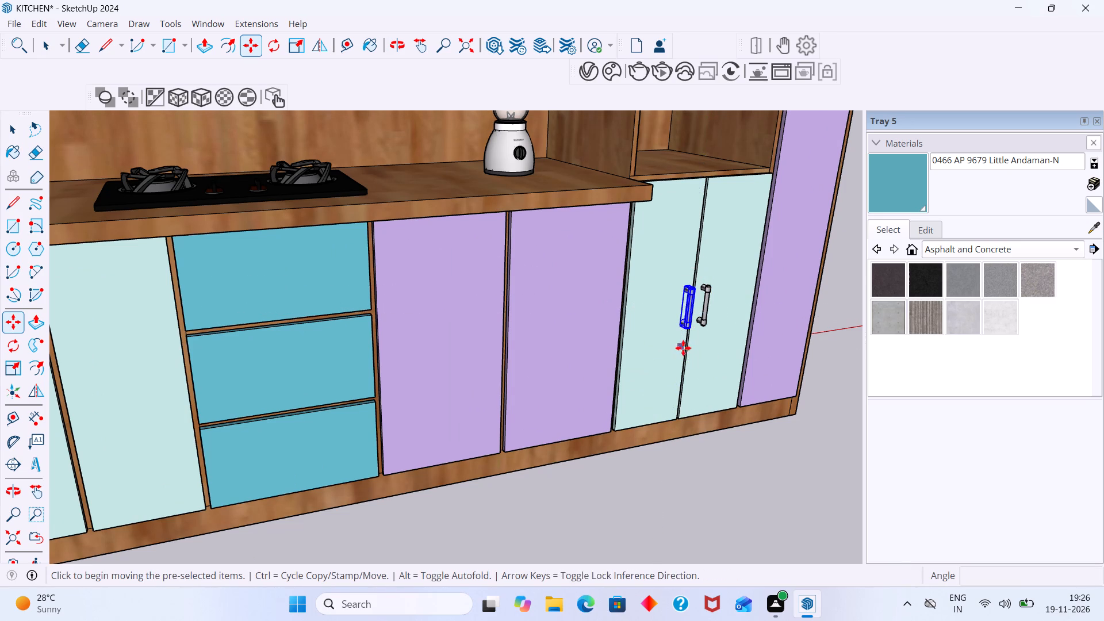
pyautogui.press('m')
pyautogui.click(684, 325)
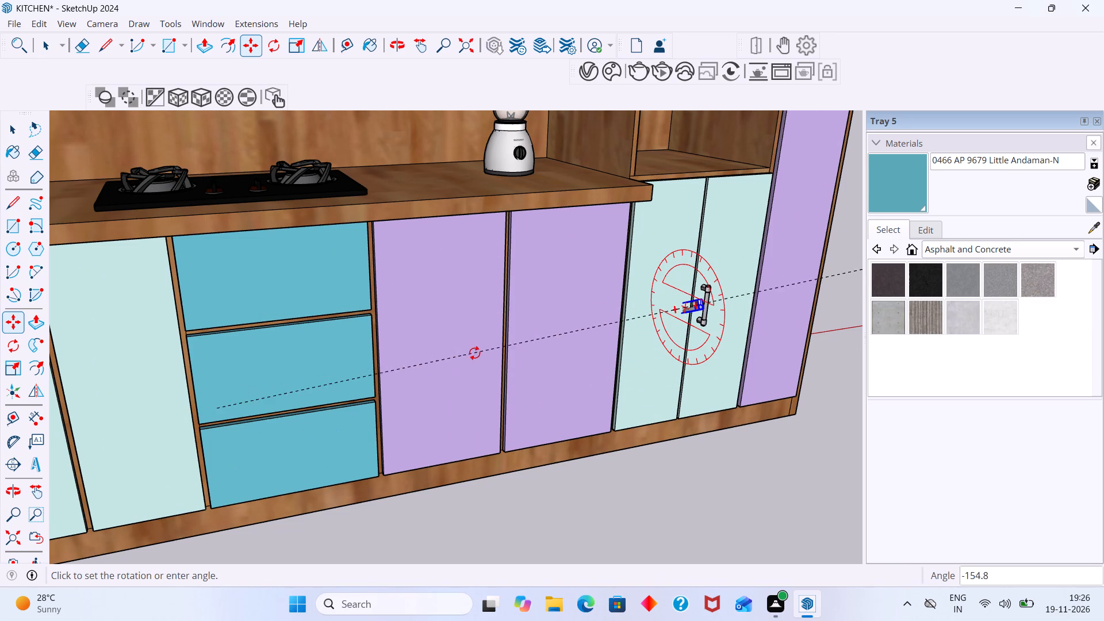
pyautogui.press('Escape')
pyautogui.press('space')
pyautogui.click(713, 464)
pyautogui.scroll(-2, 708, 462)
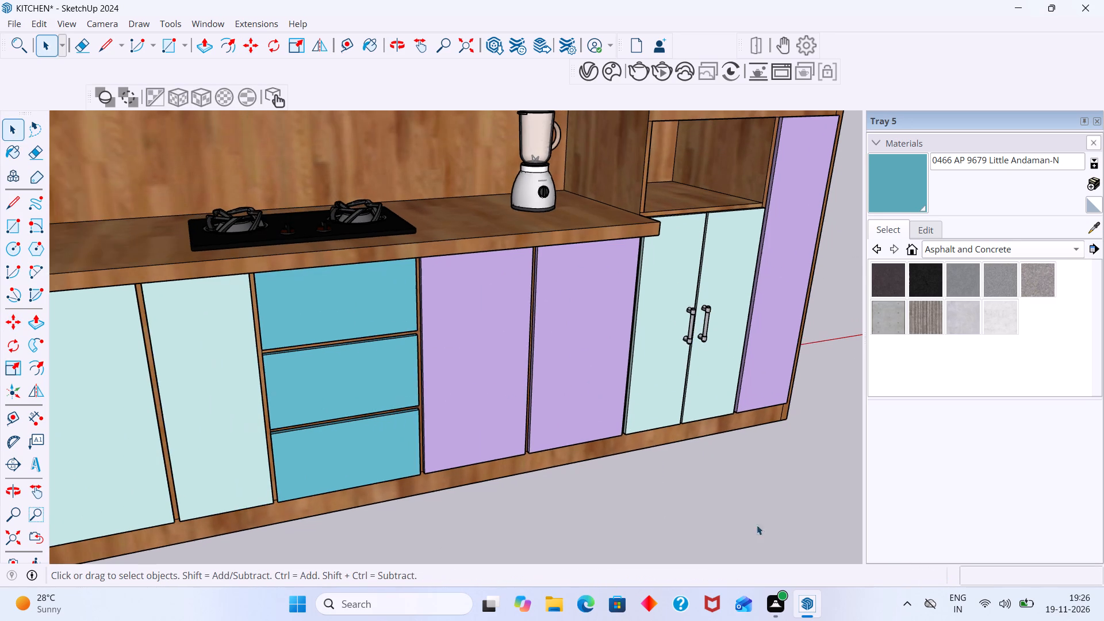
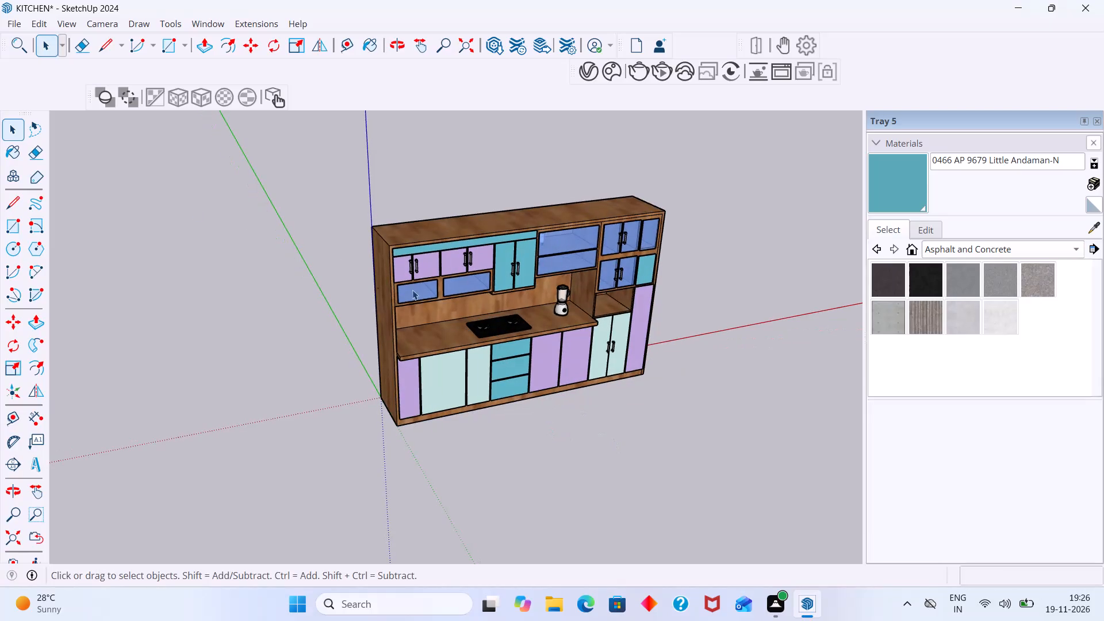
# Save the model in the Documents folder as KITCHEN in SketchUp format, replacing the existing file of that name.
pyautogui.click(10, 22)
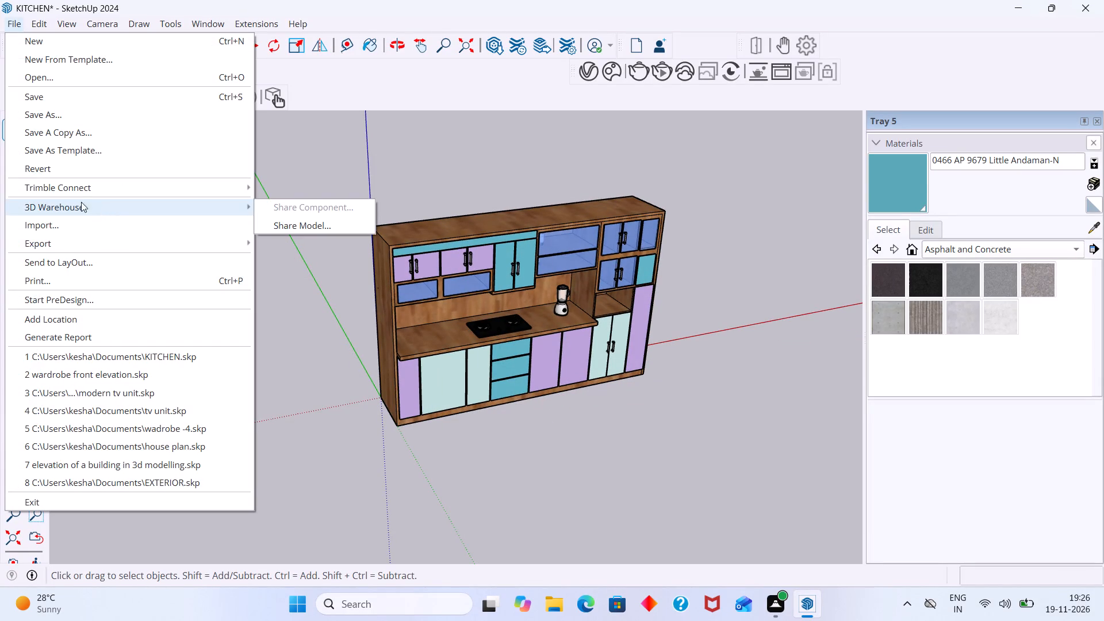
pyautogui.click(60, 115)
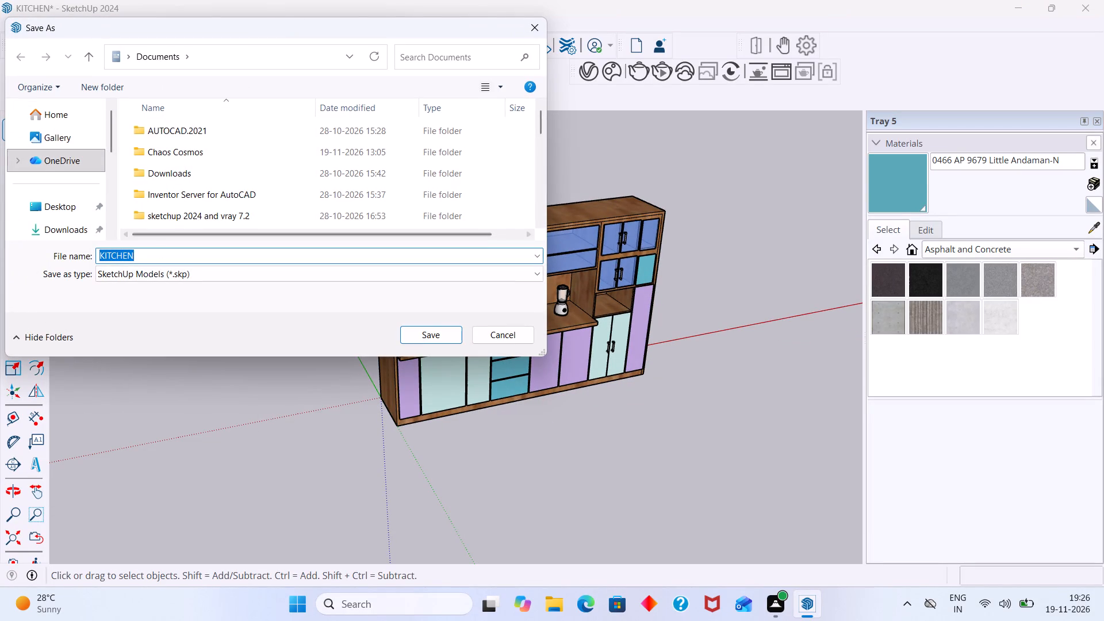
pyautogui.scroll(-2, 84, 227)
pyautogui.click(66, 108)
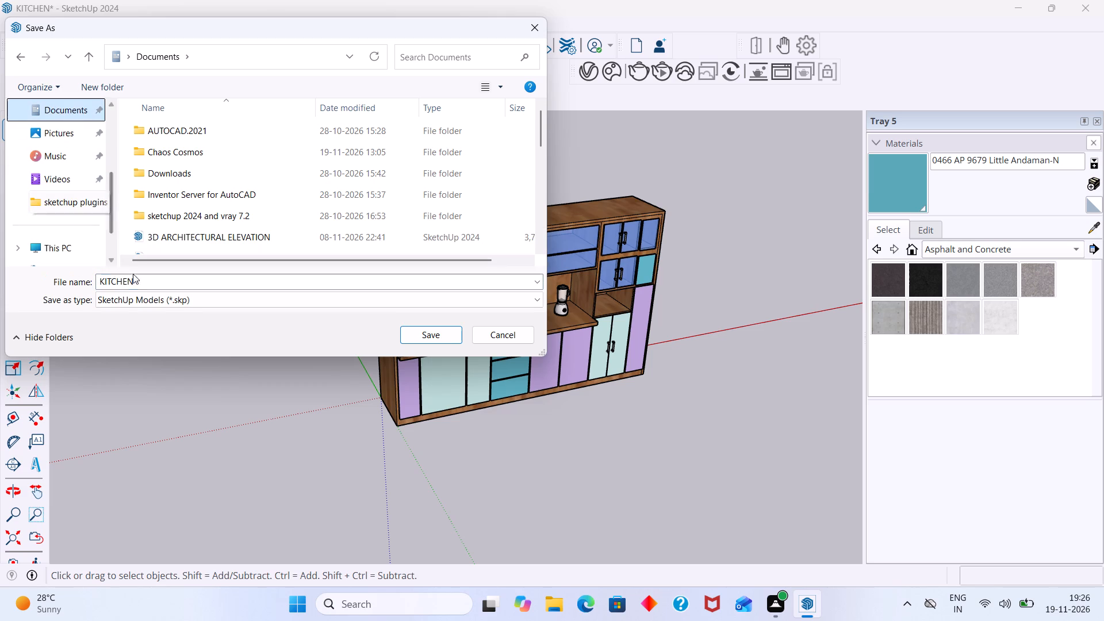
pyautogui.click(140, 283)
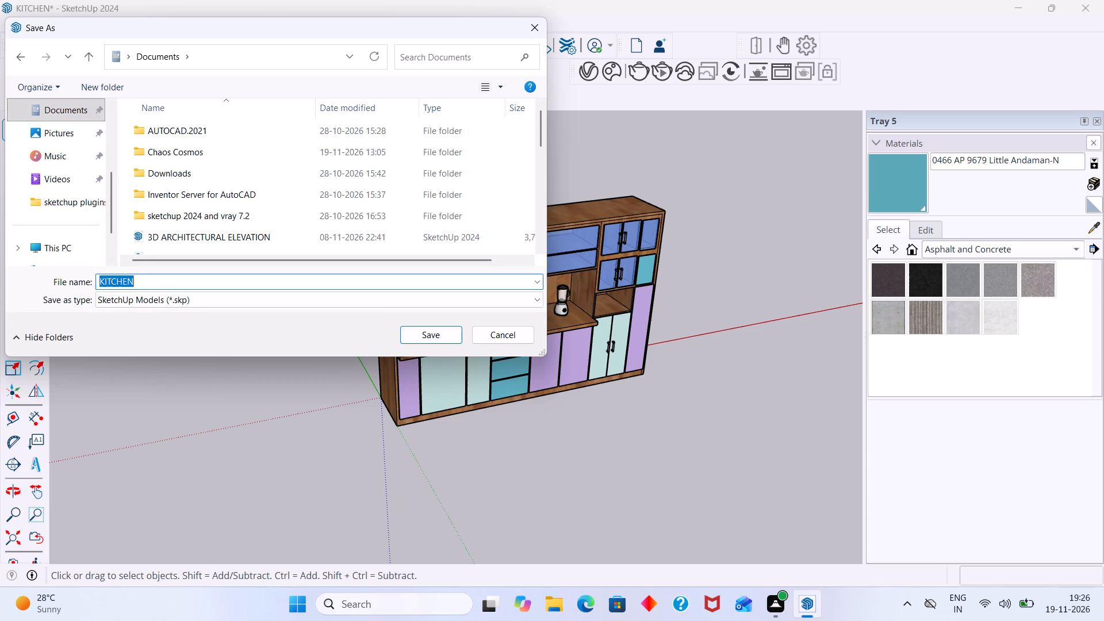
pyautogui.click(137, 284)
pyautogui.press('space')
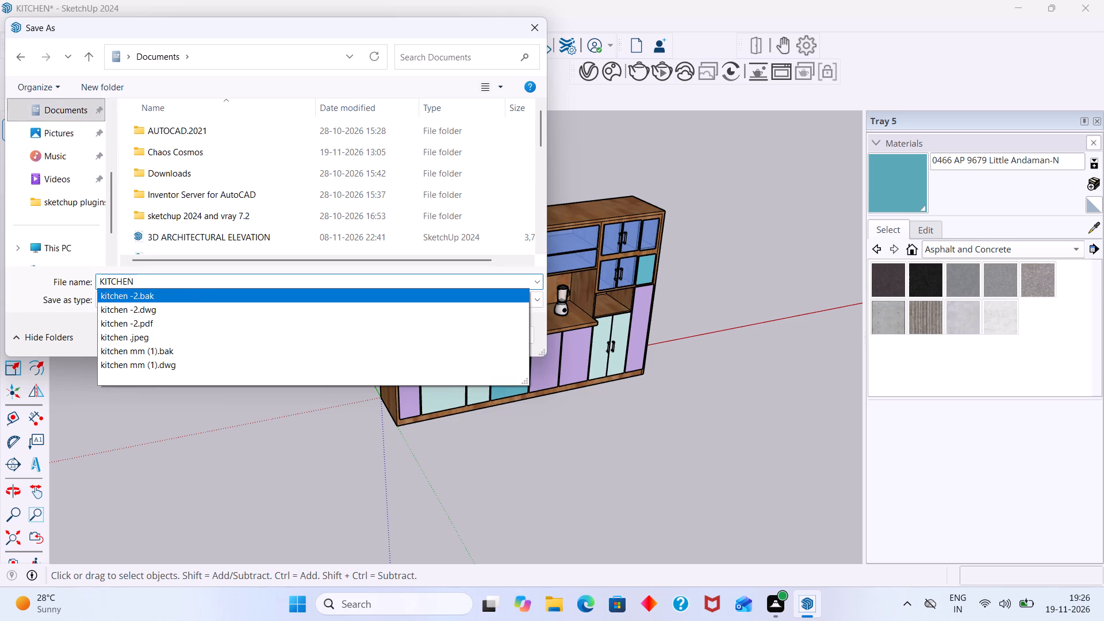
pyautogui.click(91, 317)
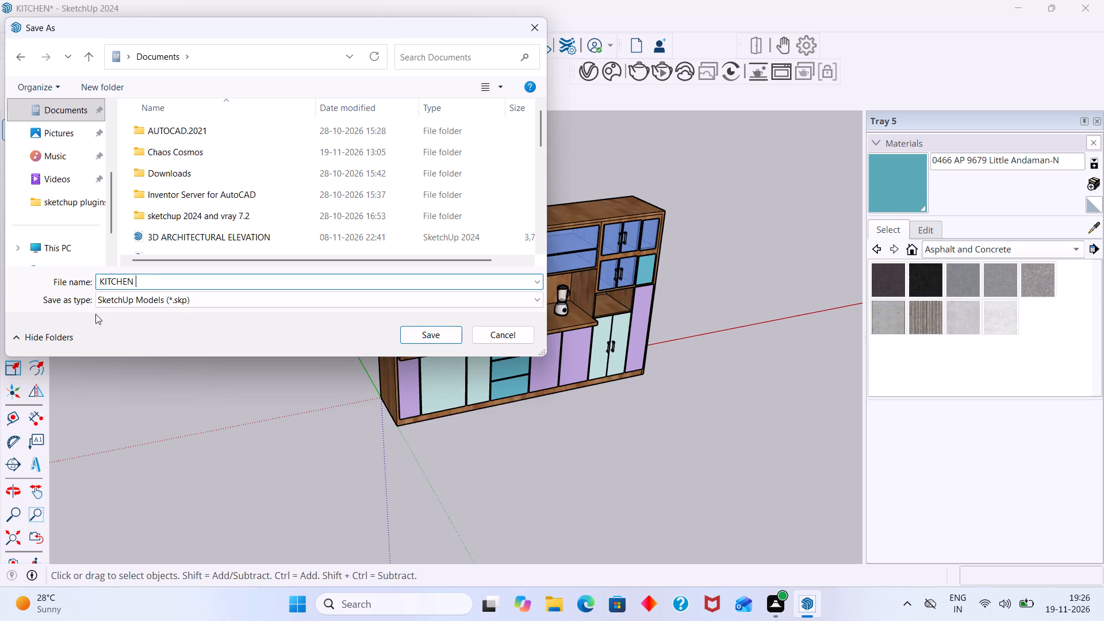
pyautogui.click(420, 334)
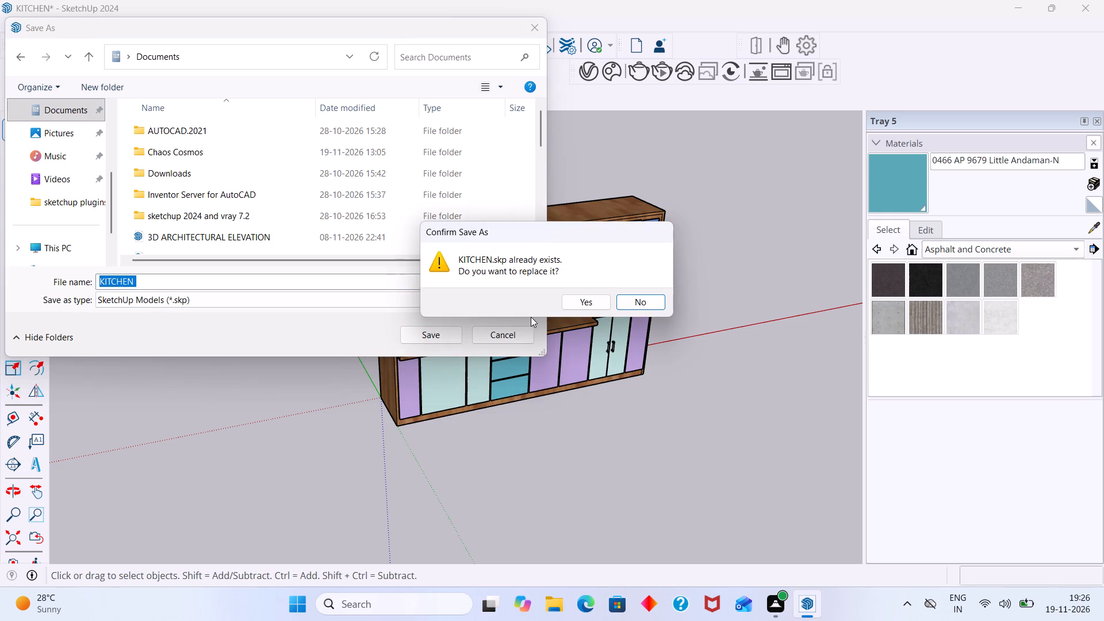
pyautogui.click(584, 301)
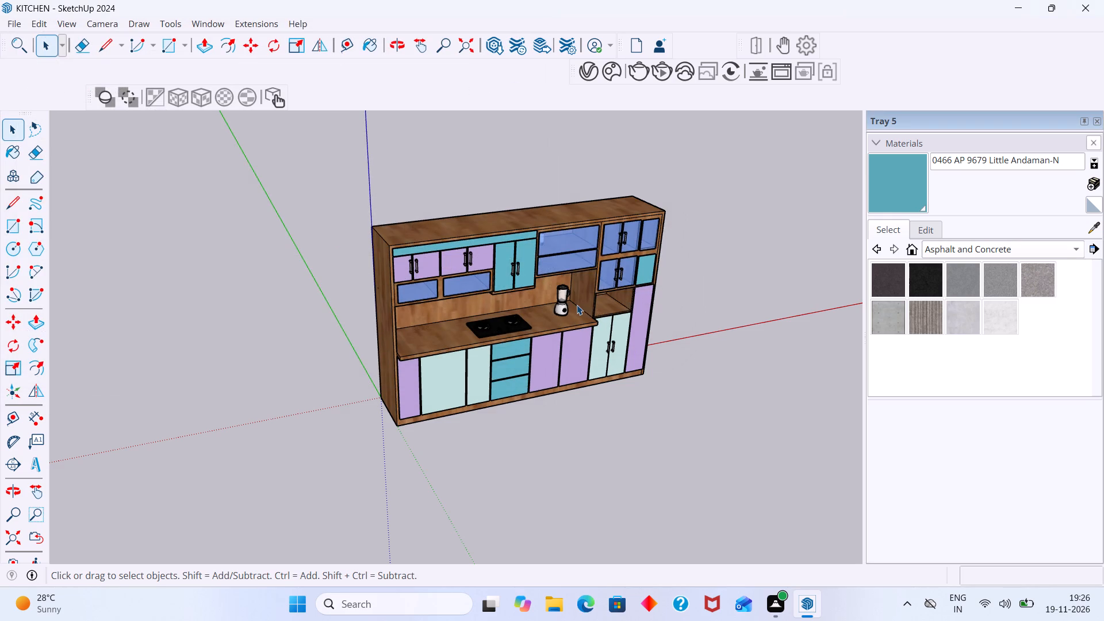
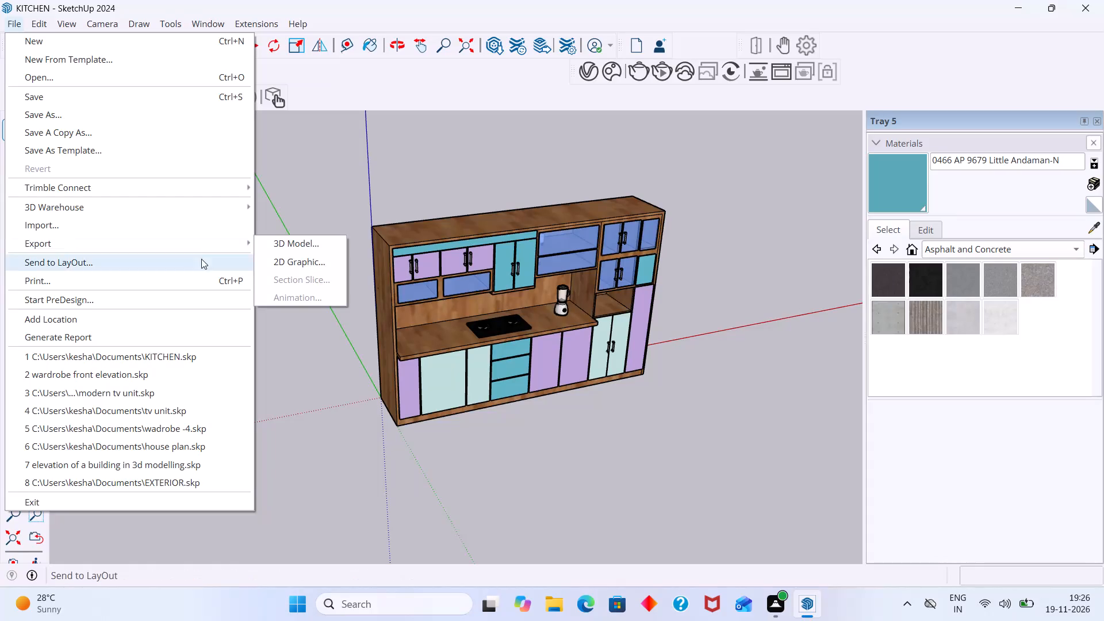
# Export the kitchen view as a 2D graphic PDF named KITCHEN-5 in the Documents folder.
pyautogui.click(292, 266)
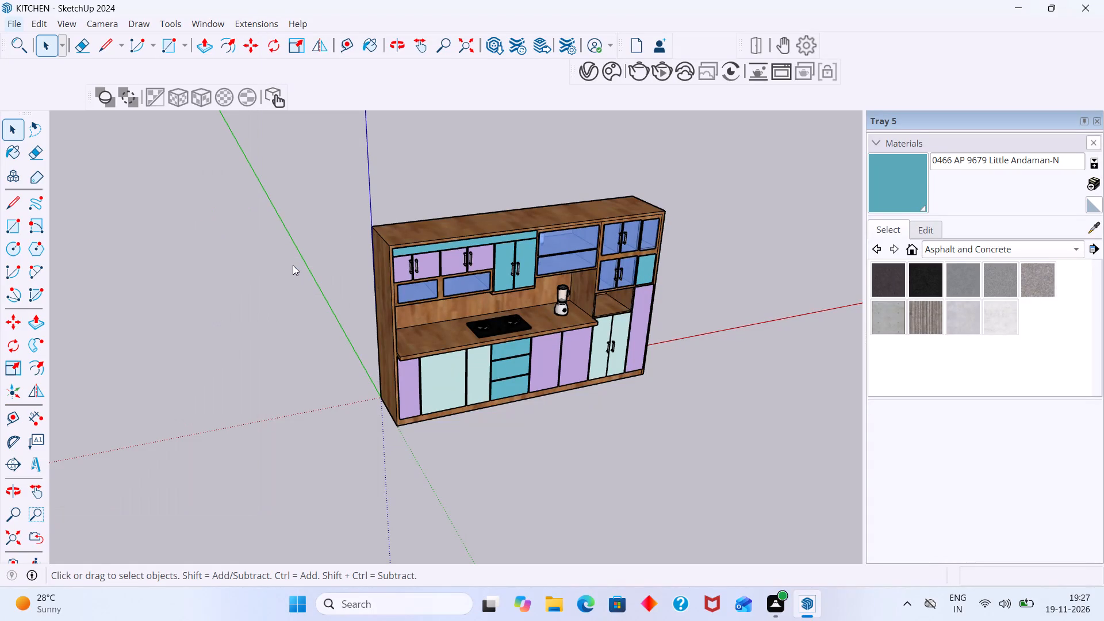
pyautogui.scroll(-1, 66, 229)
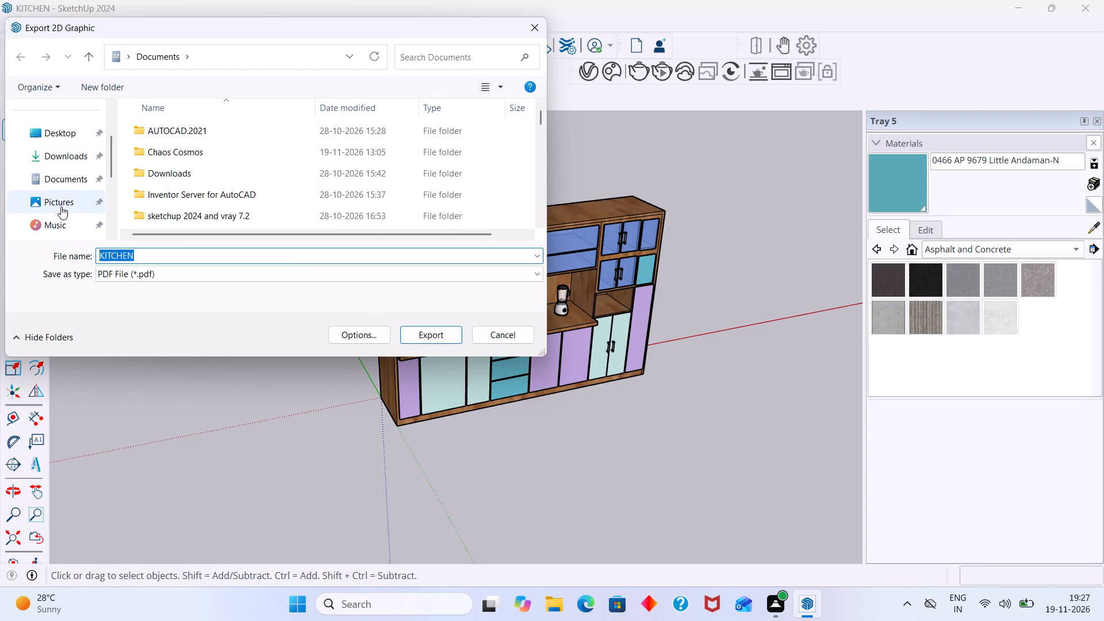
pyautogui.click(70, 178)
pyautogui.click(152, 259)
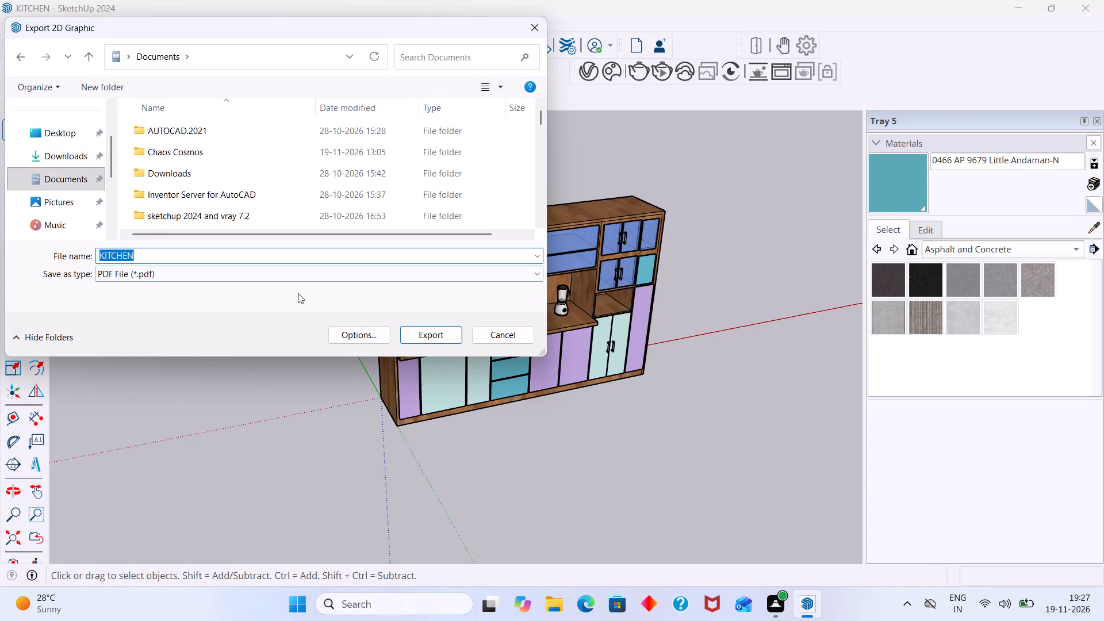
pyautogui.click(193, 256)
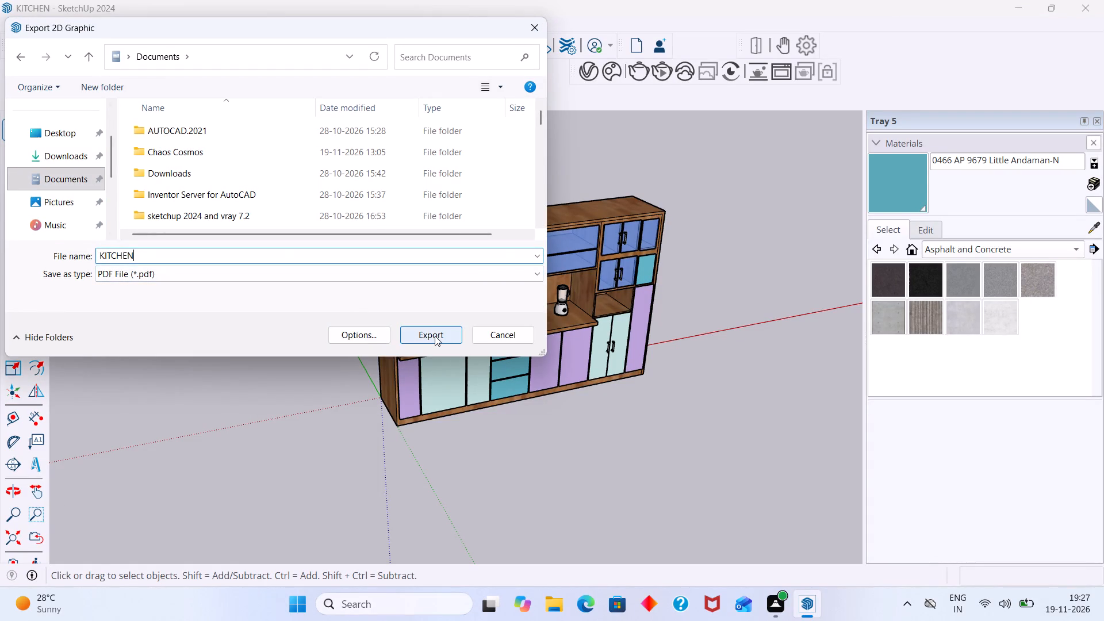
pyautogui.click(435, 336)
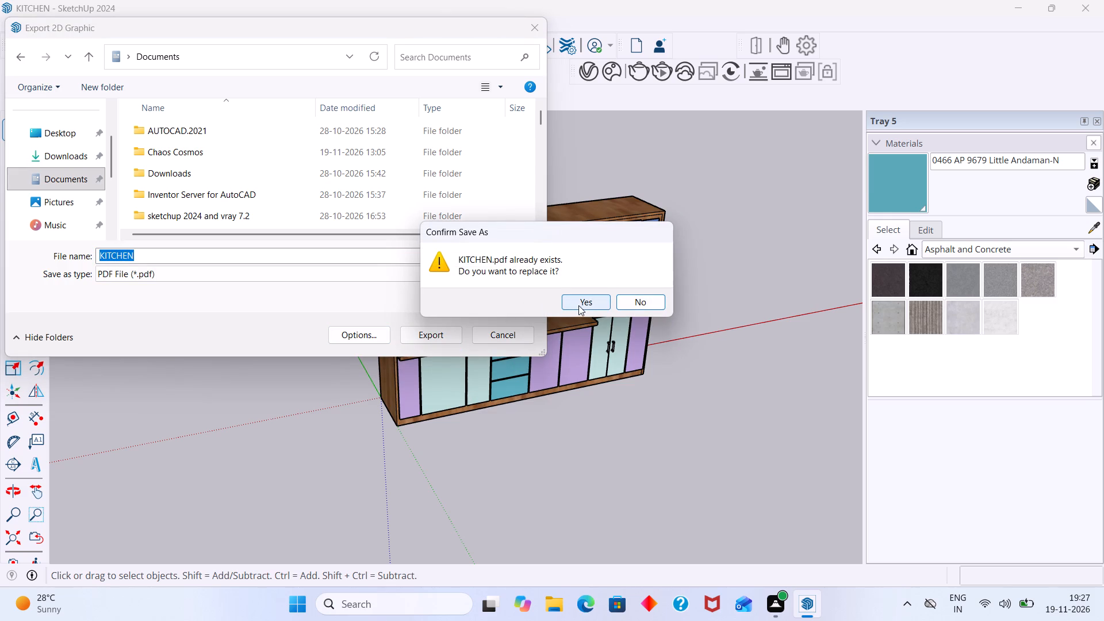
pyautogui.click(144, 256)
pyautogui.click(147, 256)
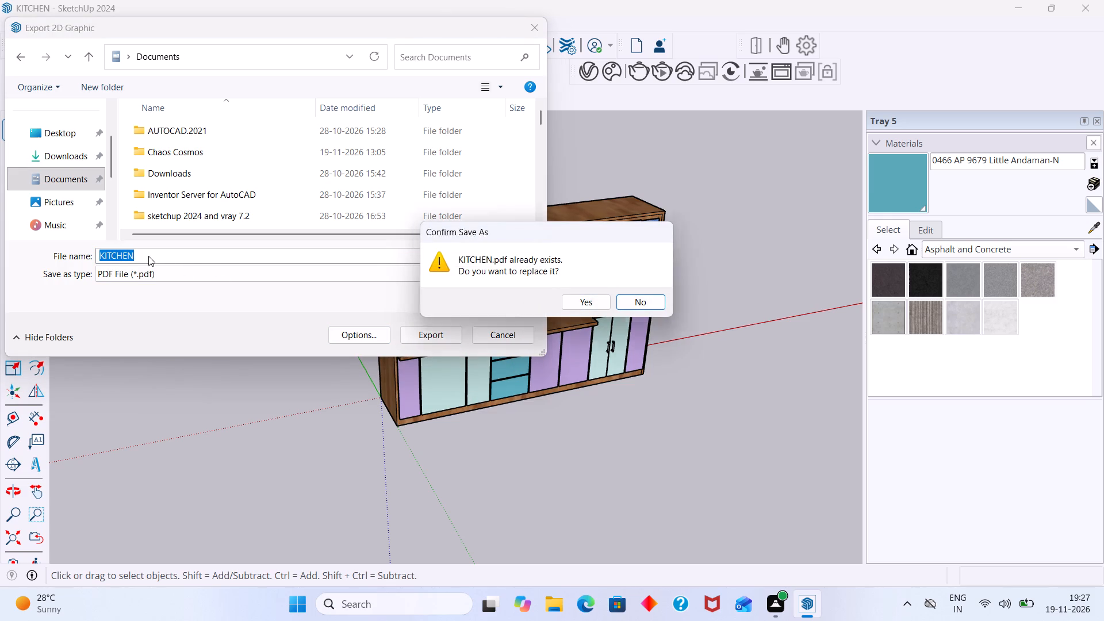
pyautogui.click(628, 305)
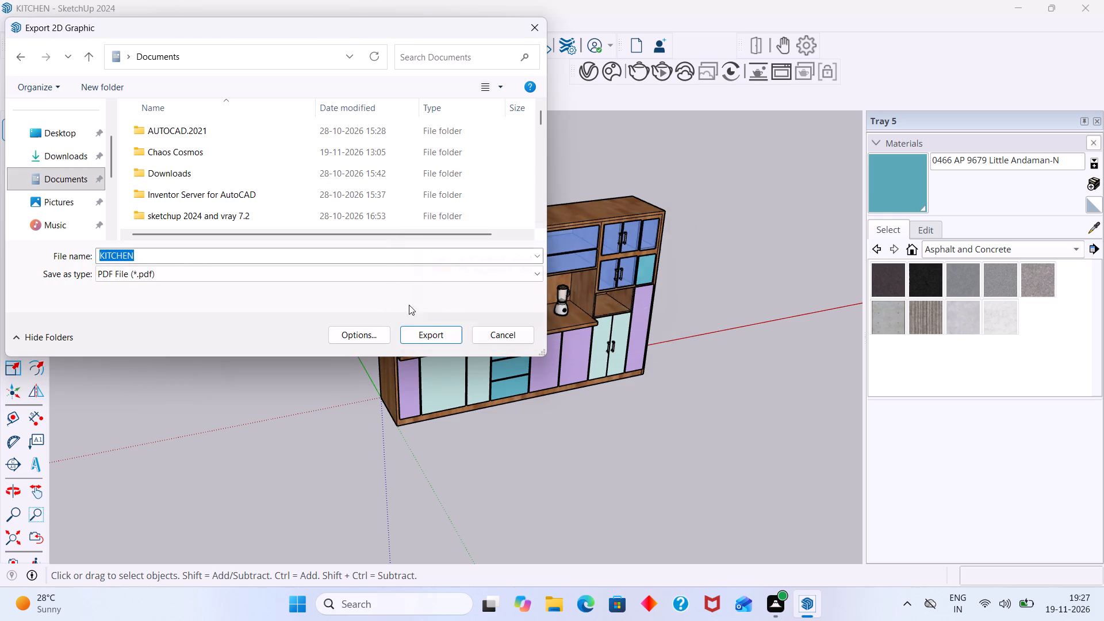
pyautogui.click(151, 253)
pyautogui.click(136, 258)
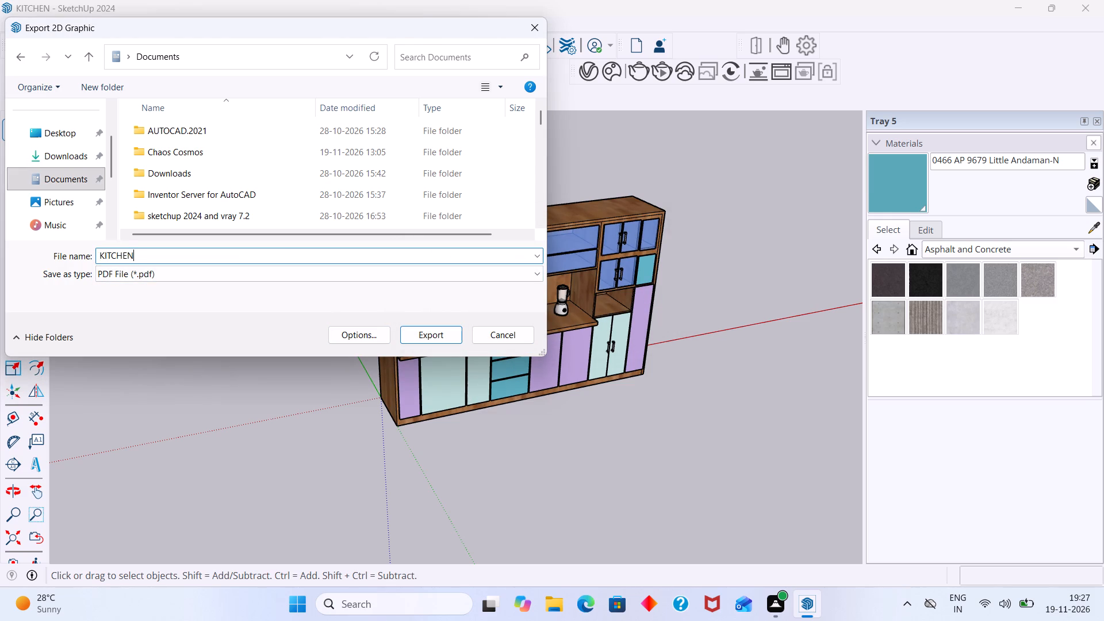
pyautogui.click(139, 258)
pyautogui.press('-')
pyautogui.press('5')
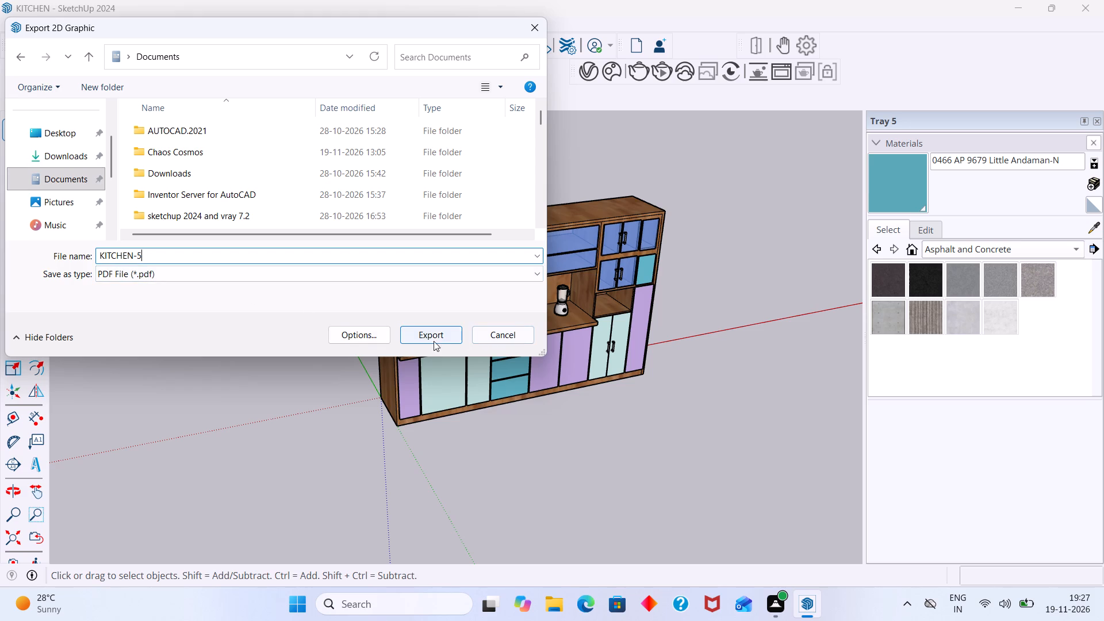
pyautogui.click(433, 338)
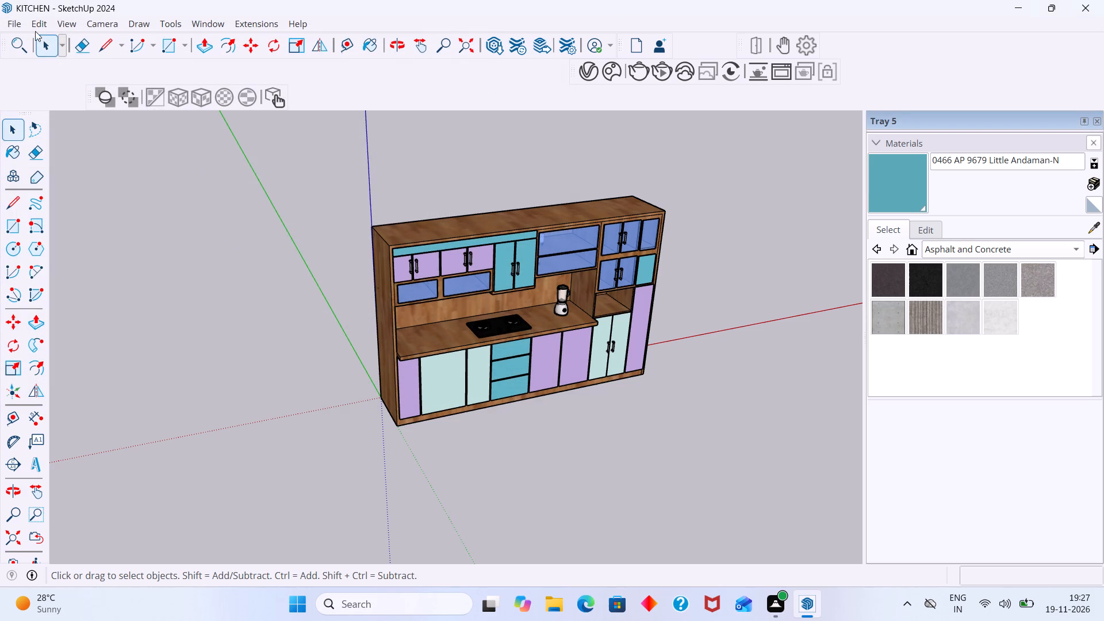
# Save the model under the new name KITCHEN-5 as a SketchUp model in the Documents folder.
pyautogui.click(16, 25)
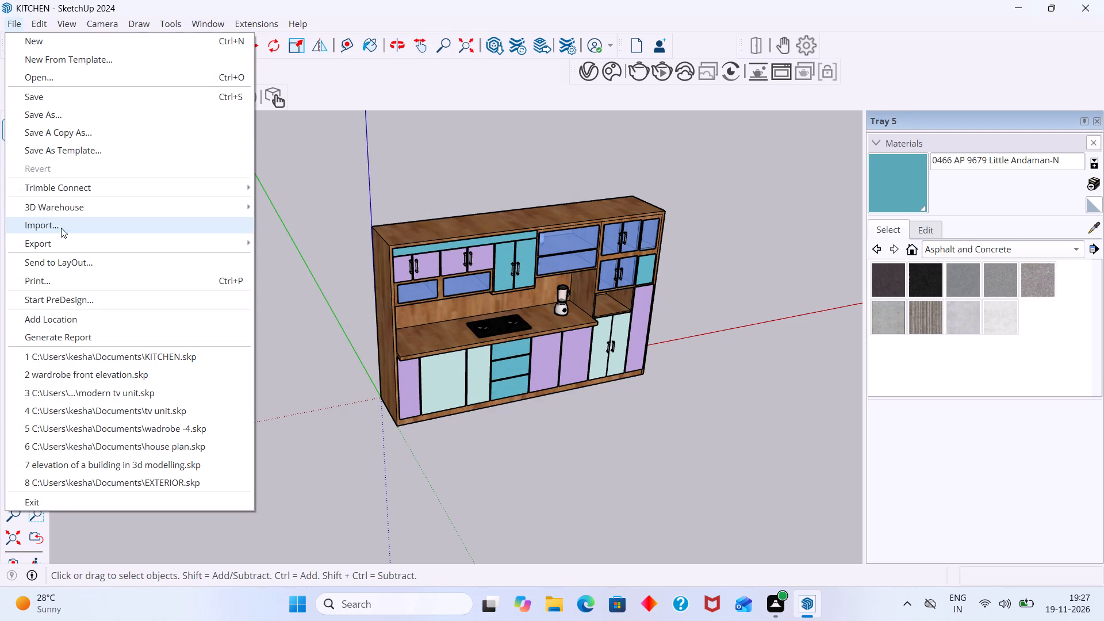
pyautogui.click(53, 114)
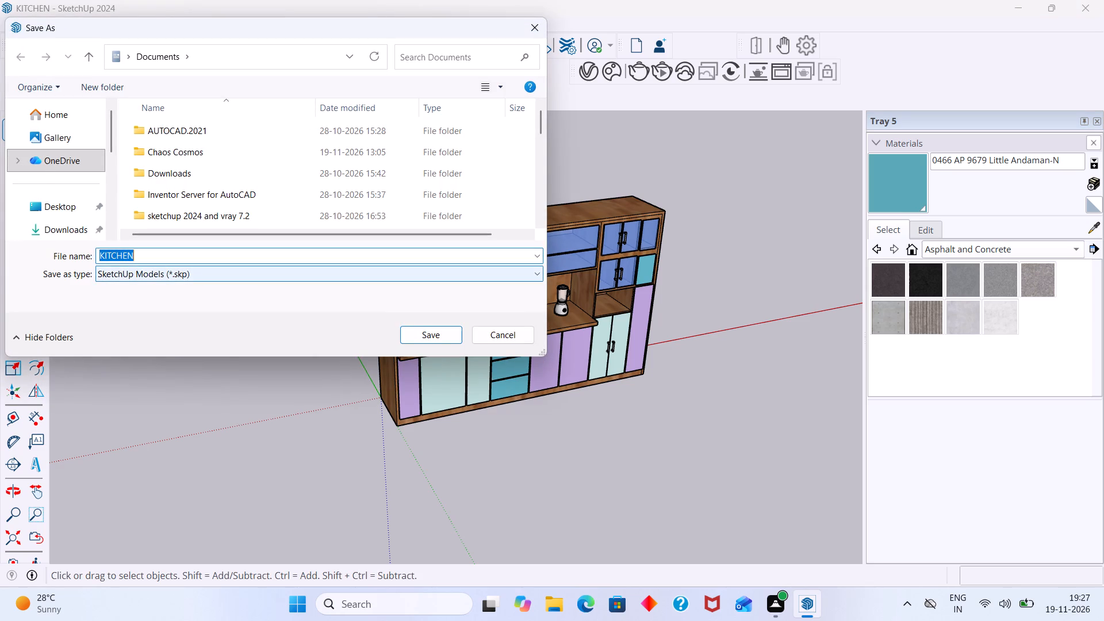
pyautogui.scroll(-1, 89, 214)
pyautogui.click(57, 181)
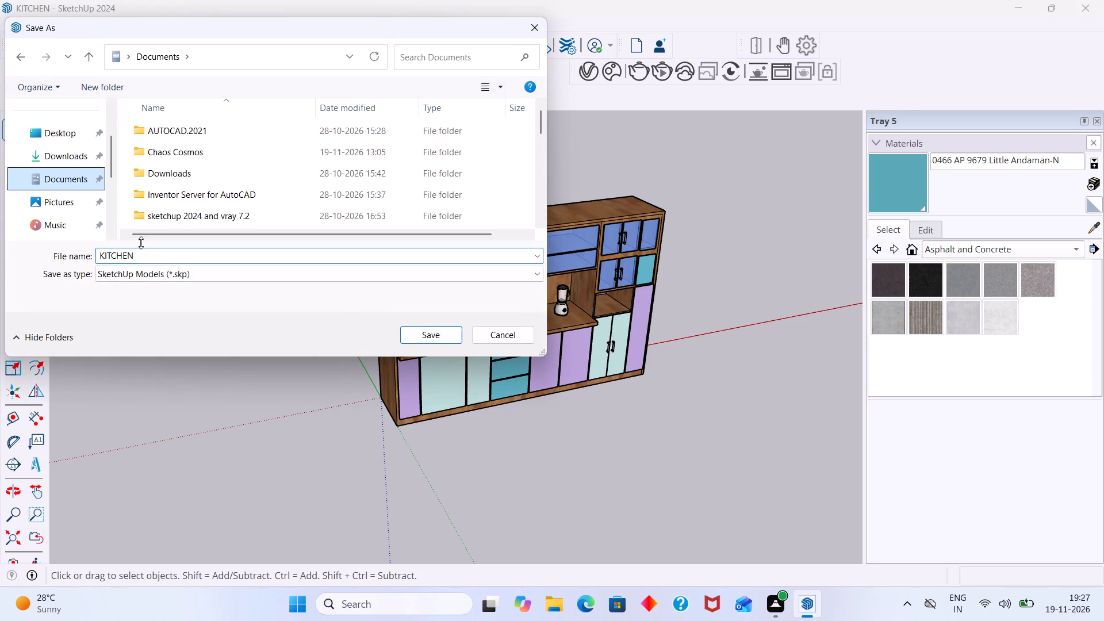
pyautogui.click(145, 256)
pyautogui.click(146, 255)
pyautogui.click(146, 255)
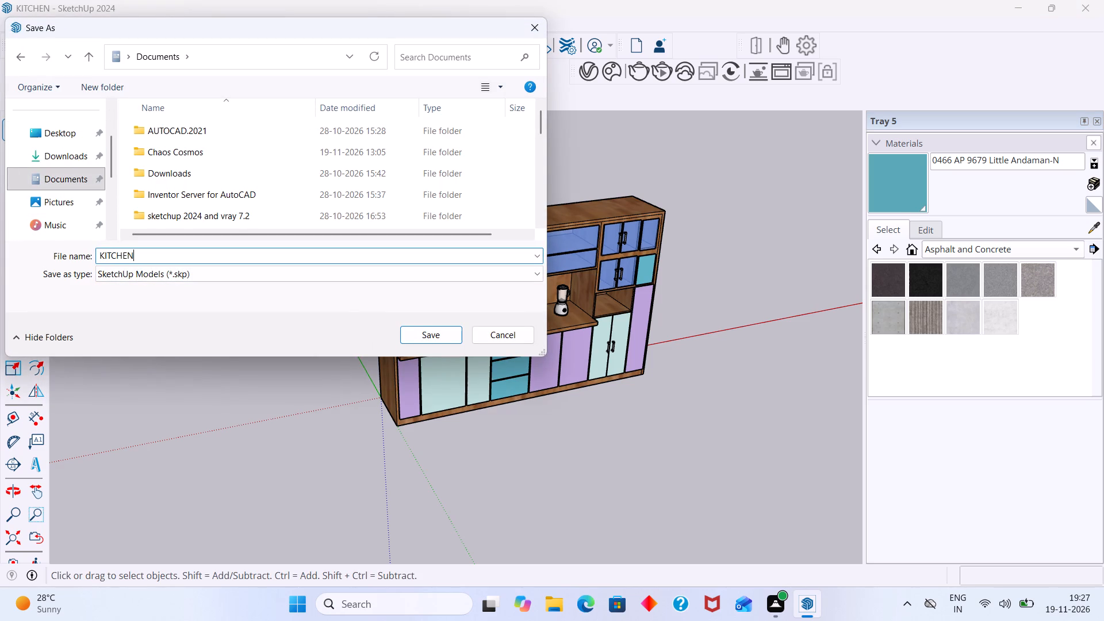
pyautogui.press('-')
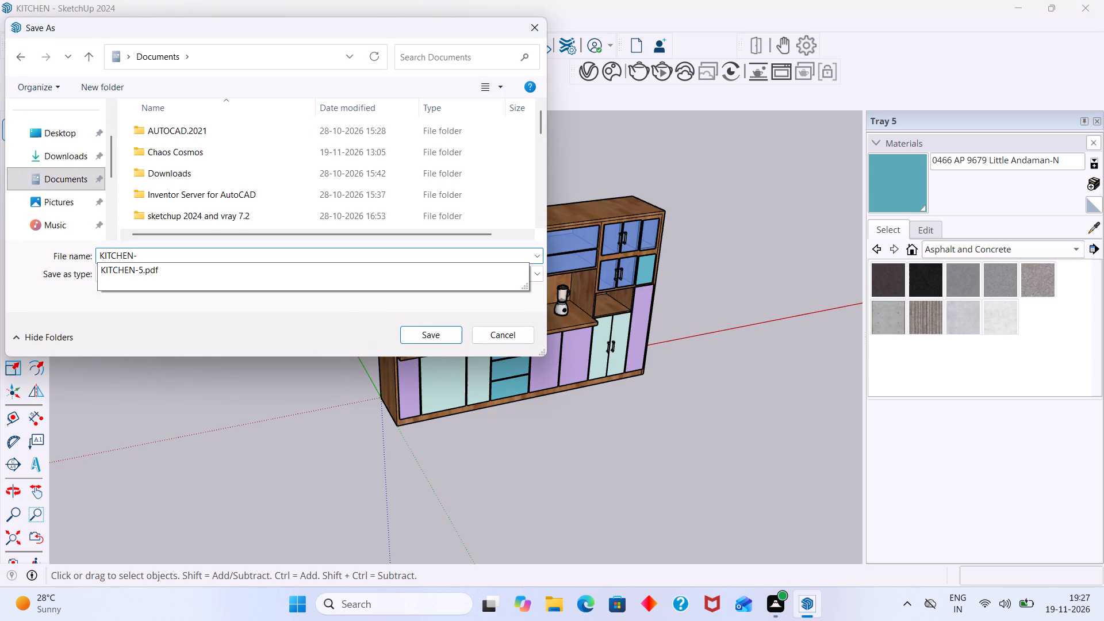
pyautogui.press('5')
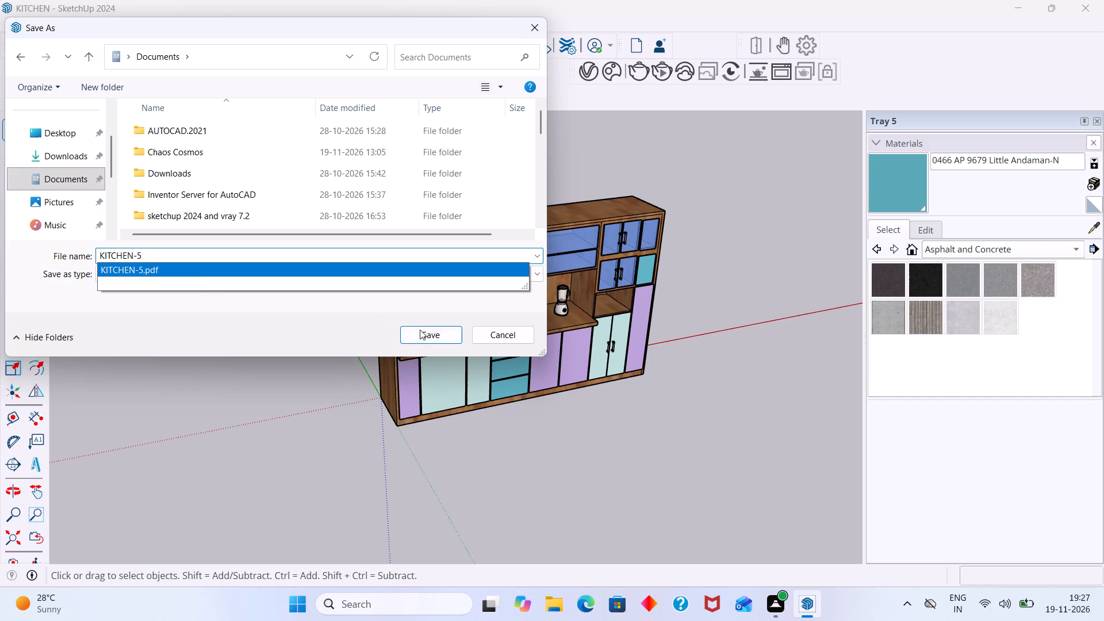
pyautogui.click(432, 339)
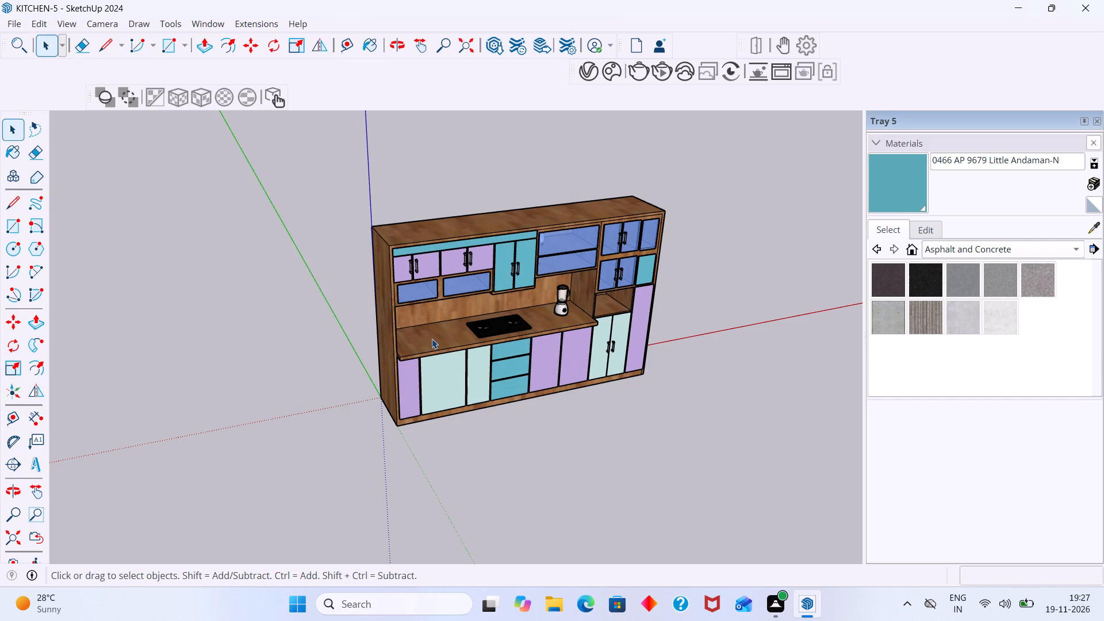